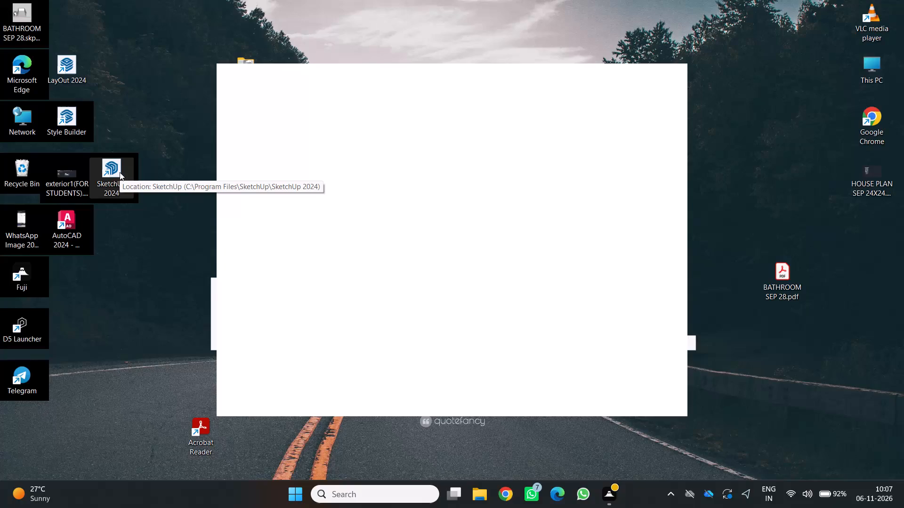
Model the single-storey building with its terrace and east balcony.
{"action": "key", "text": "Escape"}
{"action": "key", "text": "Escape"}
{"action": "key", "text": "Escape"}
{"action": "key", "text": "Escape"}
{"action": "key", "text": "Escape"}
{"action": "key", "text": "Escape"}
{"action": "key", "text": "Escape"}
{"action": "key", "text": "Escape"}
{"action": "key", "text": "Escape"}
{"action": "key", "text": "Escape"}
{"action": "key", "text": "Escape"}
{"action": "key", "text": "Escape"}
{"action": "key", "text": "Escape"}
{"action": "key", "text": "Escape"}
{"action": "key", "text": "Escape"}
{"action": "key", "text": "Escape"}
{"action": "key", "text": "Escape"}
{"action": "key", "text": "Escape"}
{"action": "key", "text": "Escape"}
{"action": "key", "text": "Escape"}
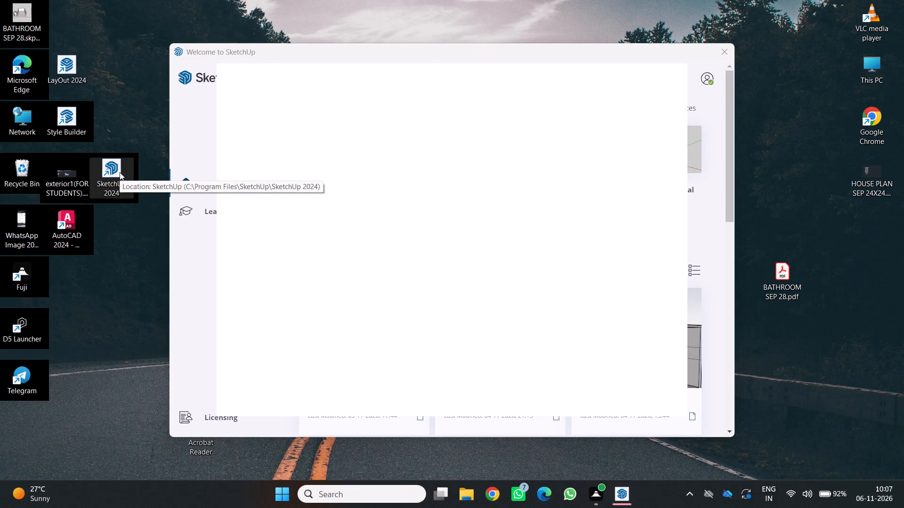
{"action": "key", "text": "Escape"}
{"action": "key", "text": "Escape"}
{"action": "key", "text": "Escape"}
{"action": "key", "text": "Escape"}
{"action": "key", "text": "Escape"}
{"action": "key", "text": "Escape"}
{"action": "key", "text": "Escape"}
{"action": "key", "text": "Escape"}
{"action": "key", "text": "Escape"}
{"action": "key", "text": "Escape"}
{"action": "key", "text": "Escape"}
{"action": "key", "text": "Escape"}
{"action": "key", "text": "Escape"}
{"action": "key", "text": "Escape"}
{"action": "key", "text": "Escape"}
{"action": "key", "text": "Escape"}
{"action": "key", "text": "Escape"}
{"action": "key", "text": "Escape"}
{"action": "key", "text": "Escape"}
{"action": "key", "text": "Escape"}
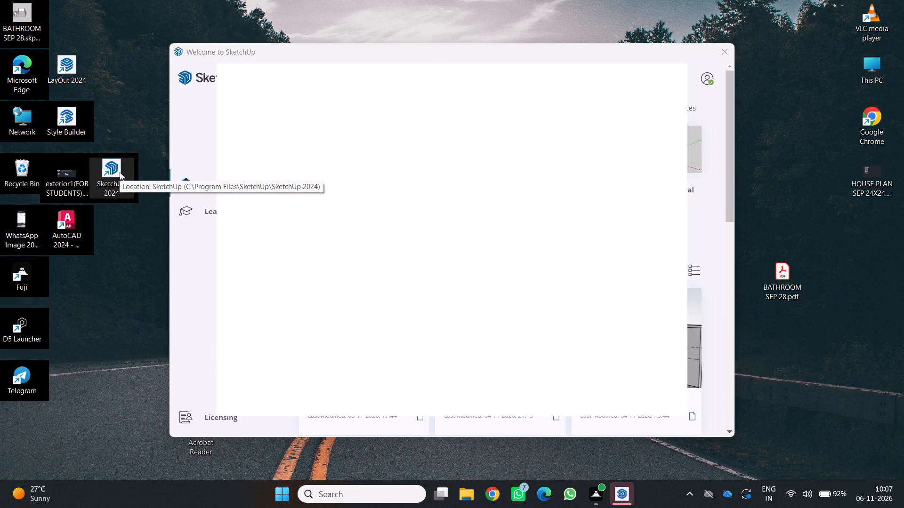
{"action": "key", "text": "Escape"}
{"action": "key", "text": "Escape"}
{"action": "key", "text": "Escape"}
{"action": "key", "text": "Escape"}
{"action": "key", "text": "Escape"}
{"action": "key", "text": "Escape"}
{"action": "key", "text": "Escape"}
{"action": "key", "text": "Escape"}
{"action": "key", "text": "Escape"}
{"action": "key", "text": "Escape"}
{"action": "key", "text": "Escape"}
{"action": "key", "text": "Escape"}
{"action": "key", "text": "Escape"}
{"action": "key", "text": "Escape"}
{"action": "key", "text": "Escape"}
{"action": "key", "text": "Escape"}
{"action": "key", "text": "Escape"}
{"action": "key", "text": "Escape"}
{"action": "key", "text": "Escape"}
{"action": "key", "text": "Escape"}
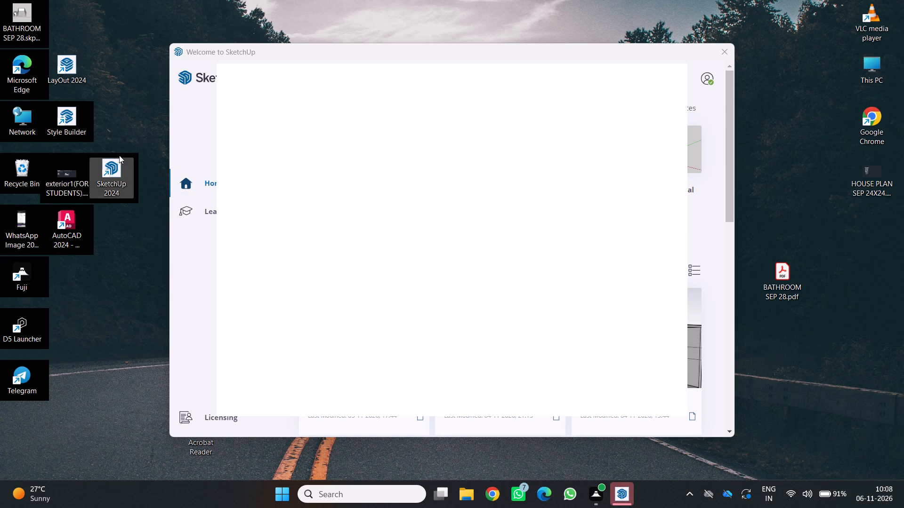
Launch SketchUp 2024 from its desktop shortcut.
{"action": "double_click", "coordinate": [115, 171]}
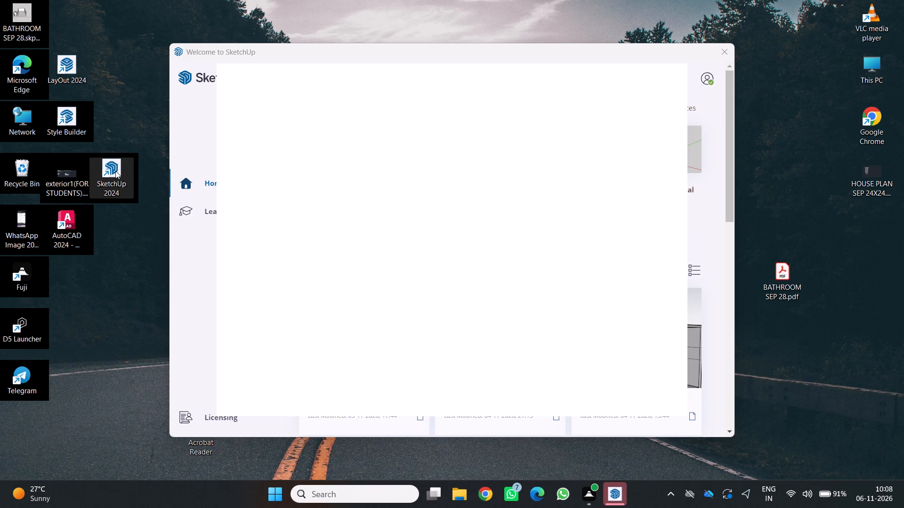
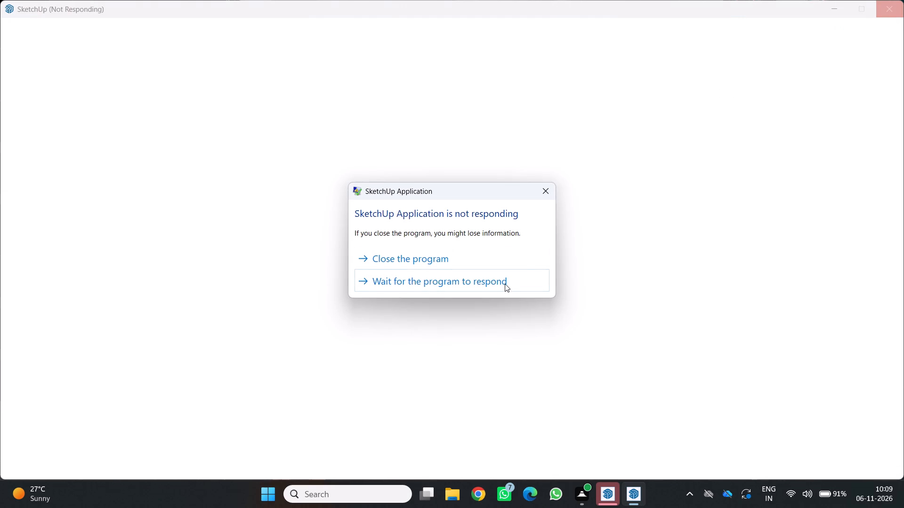
Close the unresponsive SketchUp instance instead of waiting for it to respond.
{"action": "left_click", "coordinate": [499, 256]}
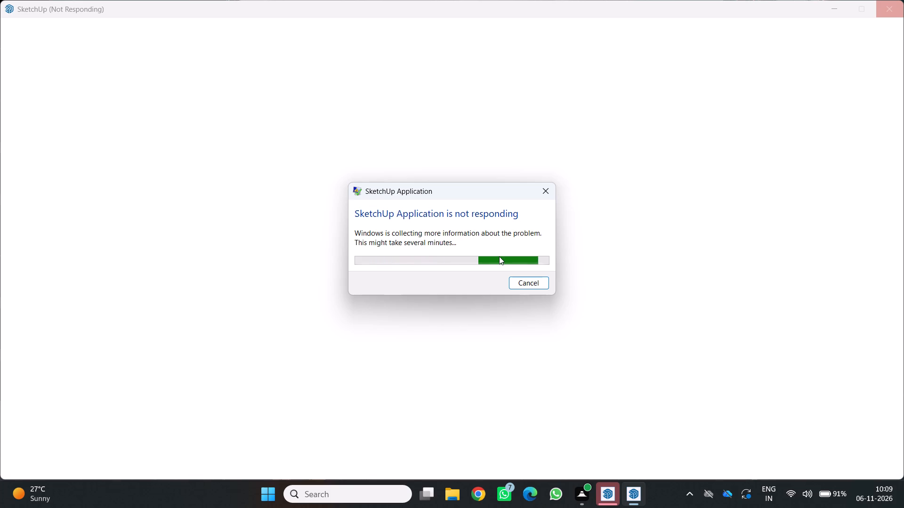
{"action": "left_click", "coordinate": [499, 256]}
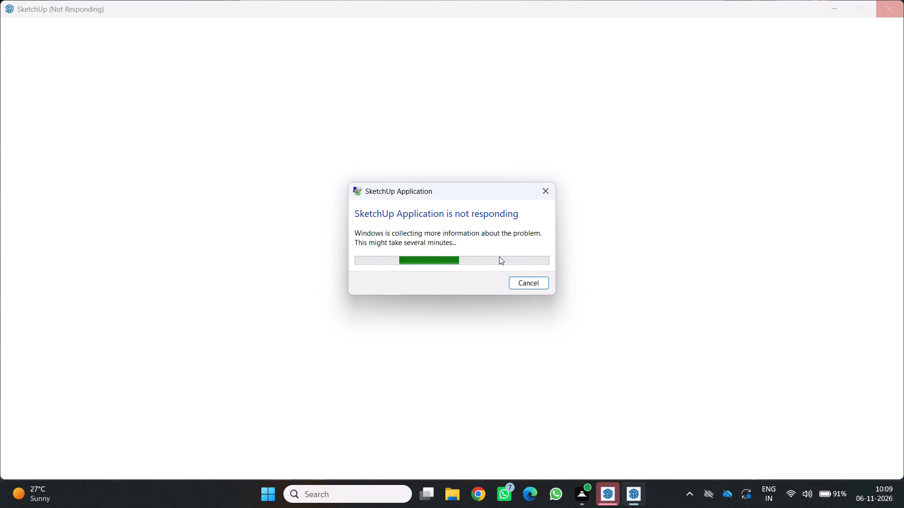
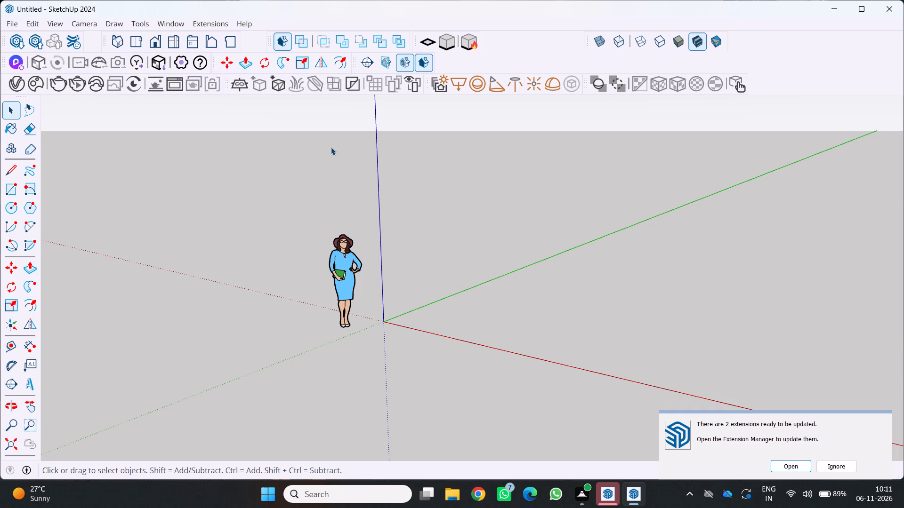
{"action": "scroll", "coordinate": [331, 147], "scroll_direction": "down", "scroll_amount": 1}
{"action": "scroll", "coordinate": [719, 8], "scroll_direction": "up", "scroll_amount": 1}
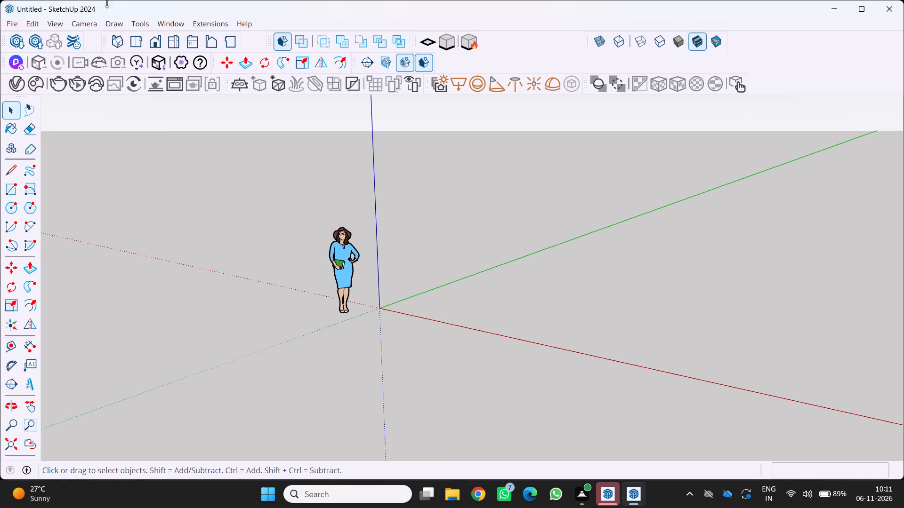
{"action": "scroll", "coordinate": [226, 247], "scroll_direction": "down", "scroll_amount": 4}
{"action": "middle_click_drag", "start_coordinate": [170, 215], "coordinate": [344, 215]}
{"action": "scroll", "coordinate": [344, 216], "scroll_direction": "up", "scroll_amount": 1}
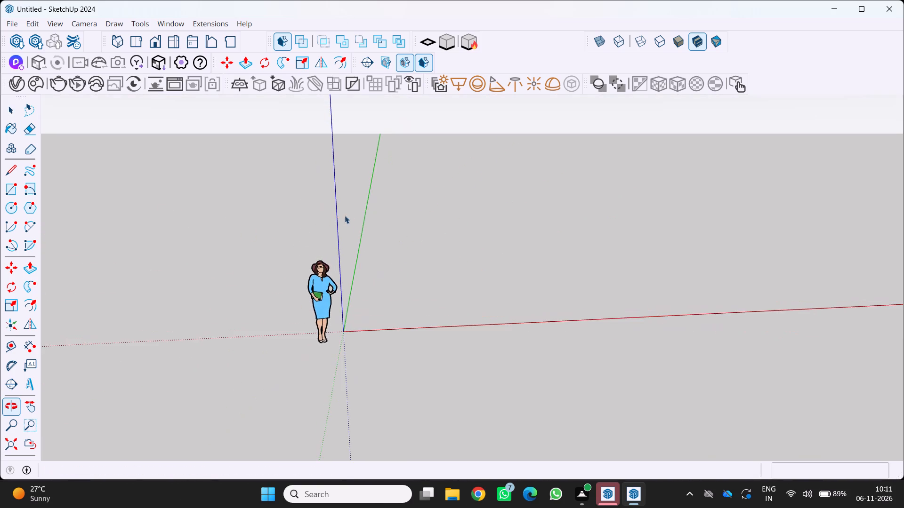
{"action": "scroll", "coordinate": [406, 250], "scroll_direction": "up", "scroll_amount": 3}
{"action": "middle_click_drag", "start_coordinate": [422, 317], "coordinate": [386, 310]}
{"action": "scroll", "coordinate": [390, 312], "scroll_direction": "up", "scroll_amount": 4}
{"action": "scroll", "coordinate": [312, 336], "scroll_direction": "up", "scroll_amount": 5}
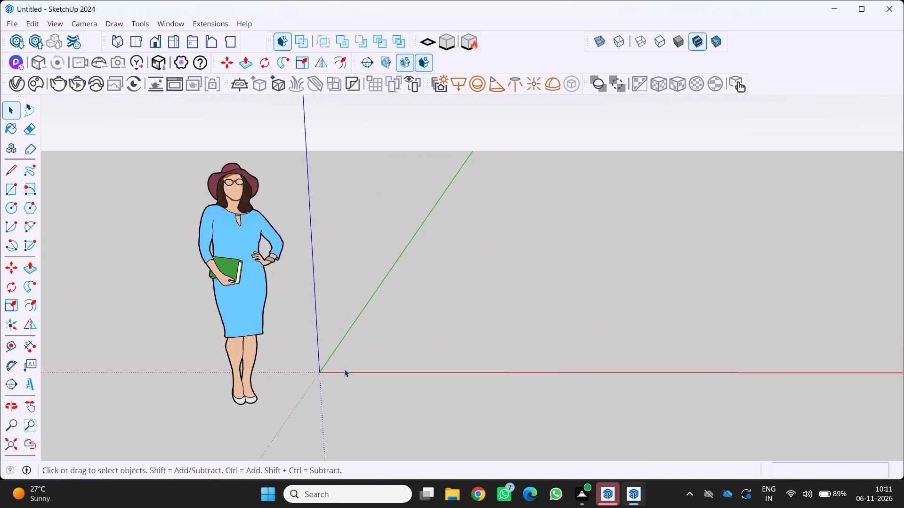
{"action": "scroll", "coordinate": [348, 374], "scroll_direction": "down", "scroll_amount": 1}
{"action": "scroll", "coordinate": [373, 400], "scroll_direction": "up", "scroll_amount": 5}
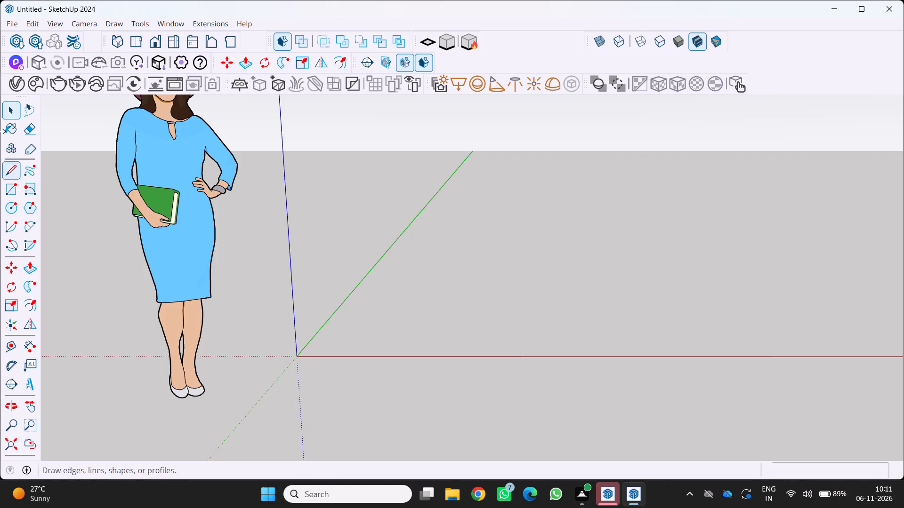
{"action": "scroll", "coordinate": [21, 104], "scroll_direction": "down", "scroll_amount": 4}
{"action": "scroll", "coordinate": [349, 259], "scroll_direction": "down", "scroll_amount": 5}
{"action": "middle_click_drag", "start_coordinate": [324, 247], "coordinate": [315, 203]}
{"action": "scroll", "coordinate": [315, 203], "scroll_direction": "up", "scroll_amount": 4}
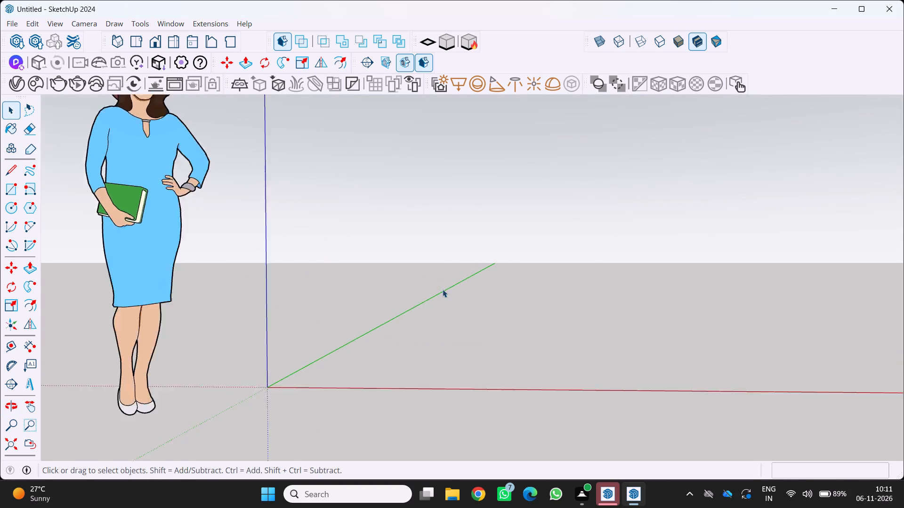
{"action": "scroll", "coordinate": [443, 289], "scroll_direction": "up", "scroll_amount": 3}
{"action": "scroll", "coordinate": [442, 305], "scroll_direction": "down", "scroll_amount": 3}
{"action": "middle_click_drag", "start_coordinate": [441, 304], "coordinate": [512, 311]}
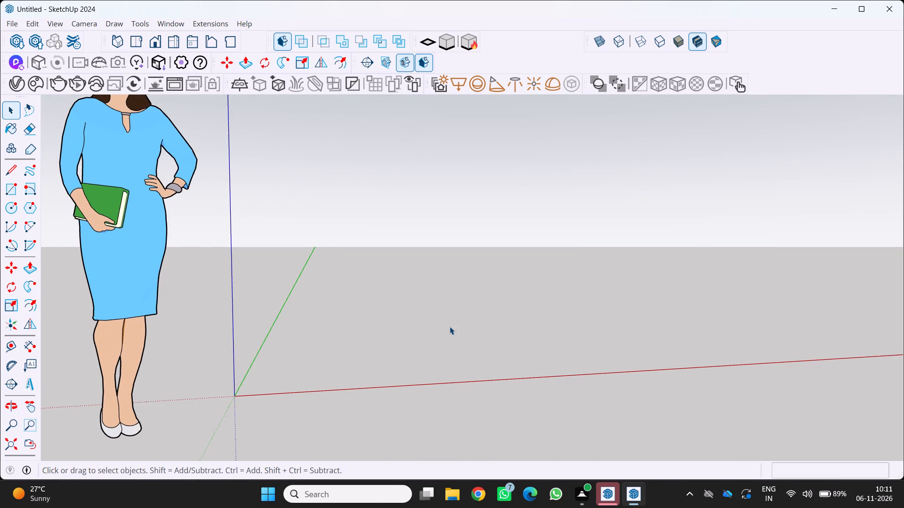
Draw a freehand rectangle on the ground plane with its front edge, about 14' 8" long, lying on the red axis.
{"action": "scroll", "coordinate": [406, 358], "scroll_direction": "down", "scroll_amount": 1}
{"action": "middle_click_drag", "start_coordinate": [342, 356], "coordinate": [331, 358]}
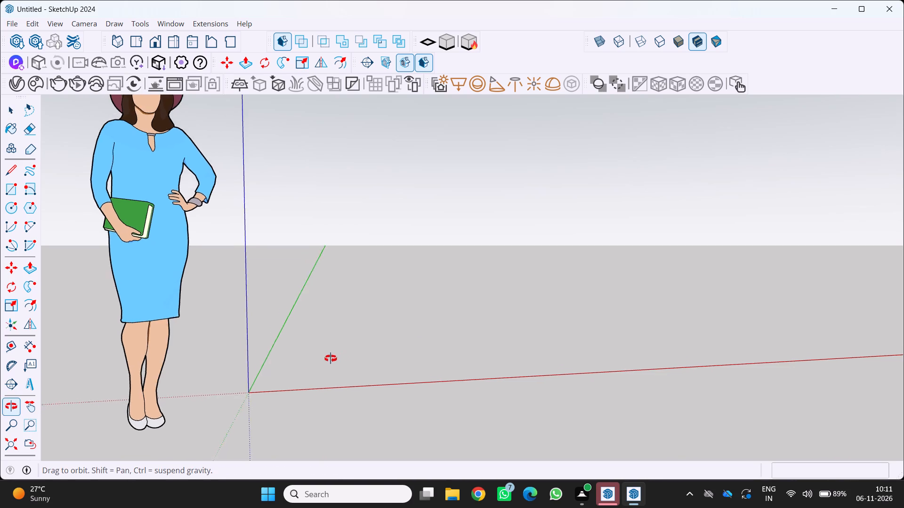
{"action": "middle_click_drag", "start_coordinate": [331, 358], "coordinate": [251, 377]}
{"action": "scroll", "coordinate": [384, 343], "scroll_direction": "up", "scroll_amount": 3}
{"action": "key", "text": "r"}
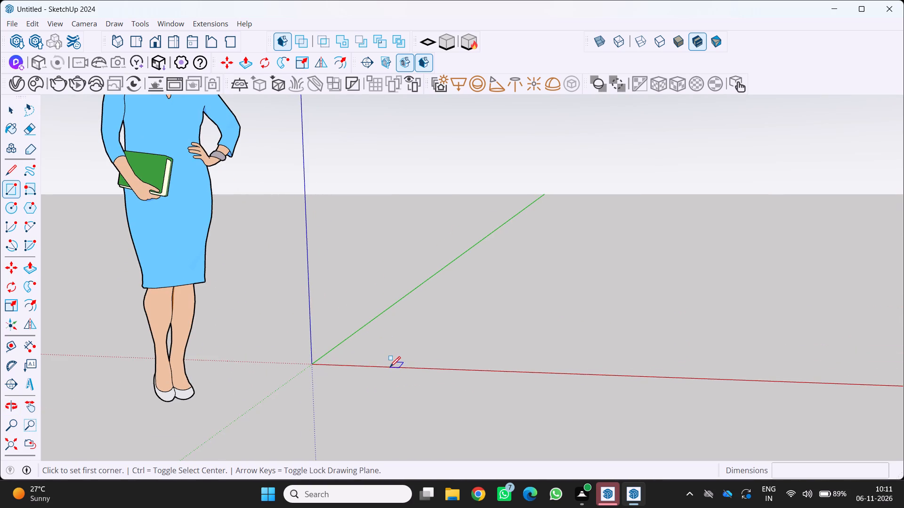
{"action": "left_click_drag", "start_coordinate": [394, 368], "coordinate": [399, 367]}
{"action": "scroll", "coordinate": [610, 282], "scroll_direction": "down", "scroll_amount": 2}
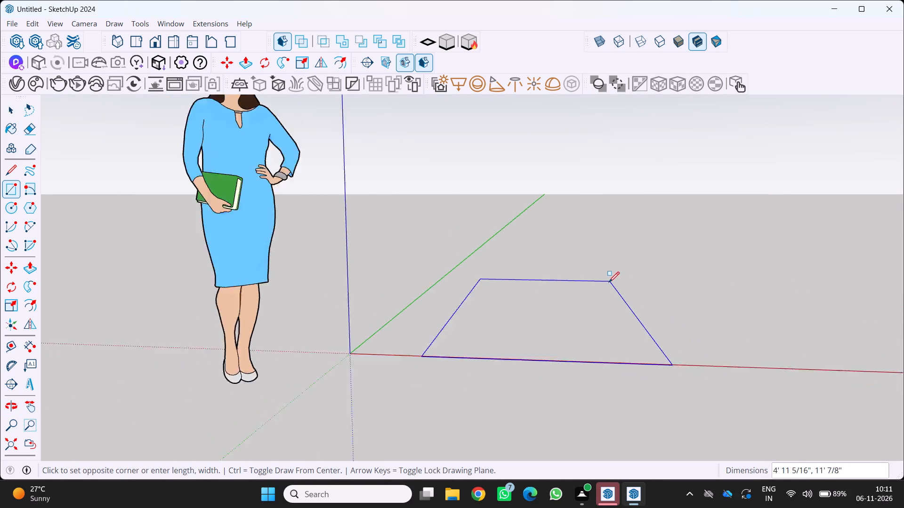
{"action": "scroll", "coordinate": [609, 282], "scroll_direction": "down", "scroll_amount": 10}
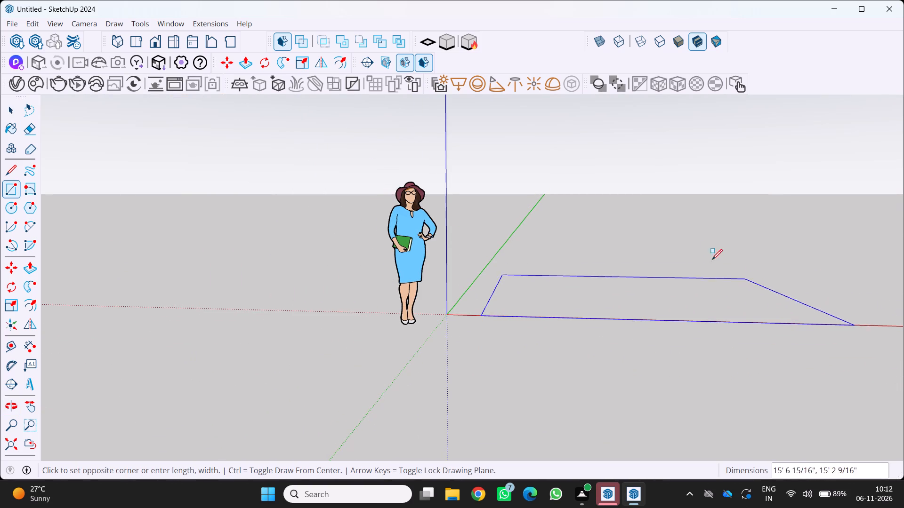
{"action": "left_click", "coordinate": [707, 266]}
Place a Tape Measure guide parallel to the rectangle's red-axis edge, offset 45' along the green direction.
{"action": "scroll", "coordinate": [697, 285], "scroll_direction": "down", "scroll_amount": 5}
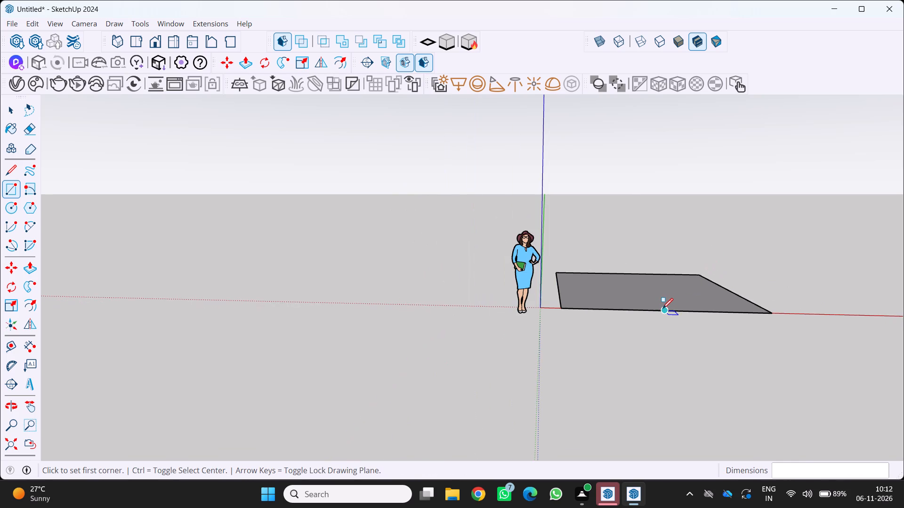
{"action": "middle_click_drag", "start_coordinate": [658, 310], "coordinate": [302, 338], "text": "shift"}
{"action": "scroll", "coordinate": [290, 334], "scroll_direction": "up", "scroll_amount": 8, "text": "shift"}
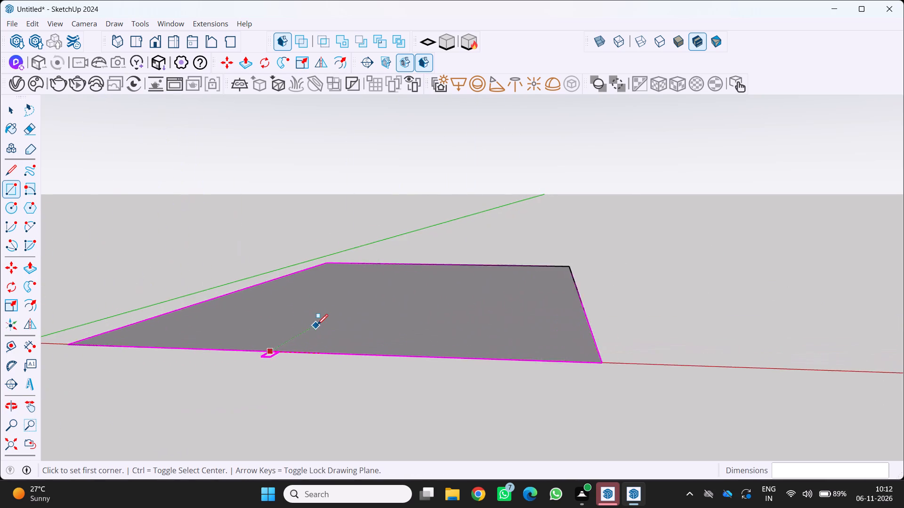
{"action": "scroll", "coordinate": [317, 325], "scroll_direction": "up", "scroll_amount": 2, "text": "shift"}
{"action": "middle_click_drag", "start_coordinate": [318, 325], "coordinate": [378, 312], "text": "shift"}
{"action": "middle_click", "coordinate": [391, 304], "text": "shift"}
{"action": "scroll", "coordinate": [388, 291], "scroll_direction": "down", "scroll_amount": 7, "text": "shift"}
{"action": "scroll", "coordinate": [404, 303], "scroll_direction": "up", "scroll_amount": 8}
{"action": "middle_click_drag", "start_coordinate": [380, 328], "coordinate": [345, 352]}
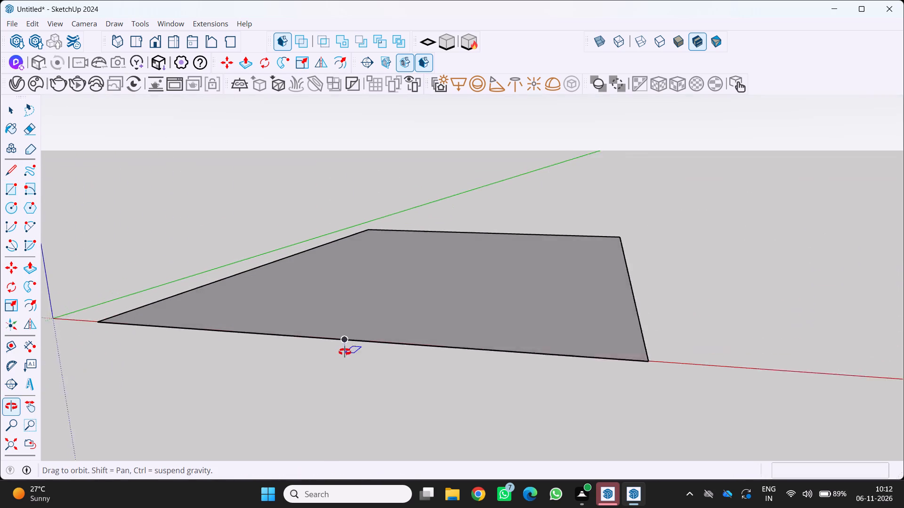
{"action": "middle_click_drag", "start_coordinate": [345, 352], "coordinate": [343, 353]}
{"action": "middle_click", "coordinate": [343, 353]}
{"action": "scroll", "coordinate": [389, 316], "scroll_direction": "up", "scroll_amount": 2}
{"action": "type", "text": "RT"}
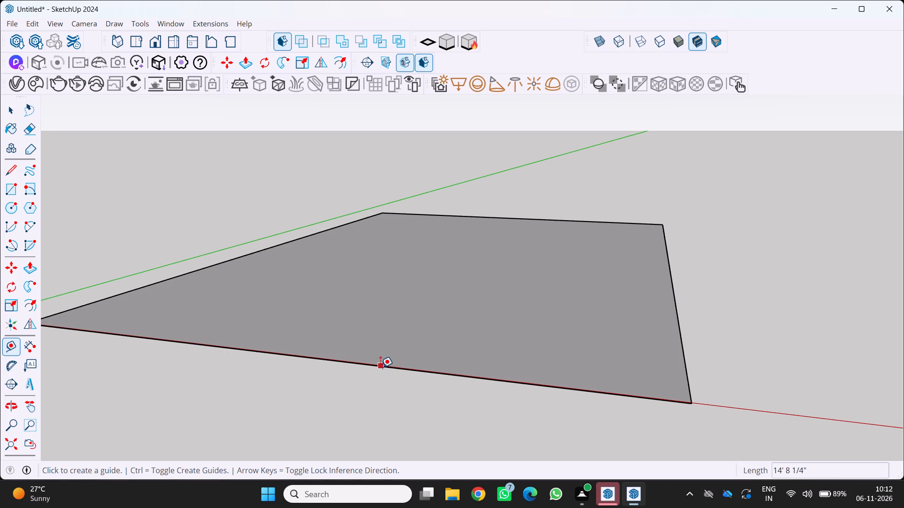
{"action": "left_click", "coordinate": [380, 365]}
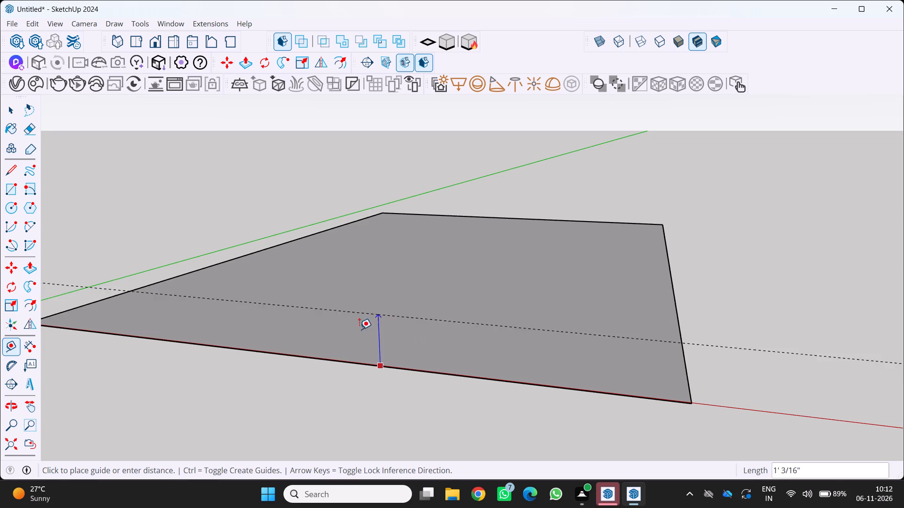
{"action": "scroll", "coordinate": [333, 350], "scroll_direction": "down", "scroll_amount": 1}
{"action": "scroll", "coordinate": [336, 331], "scroll_direction": "up", "scroll_amount": 2}
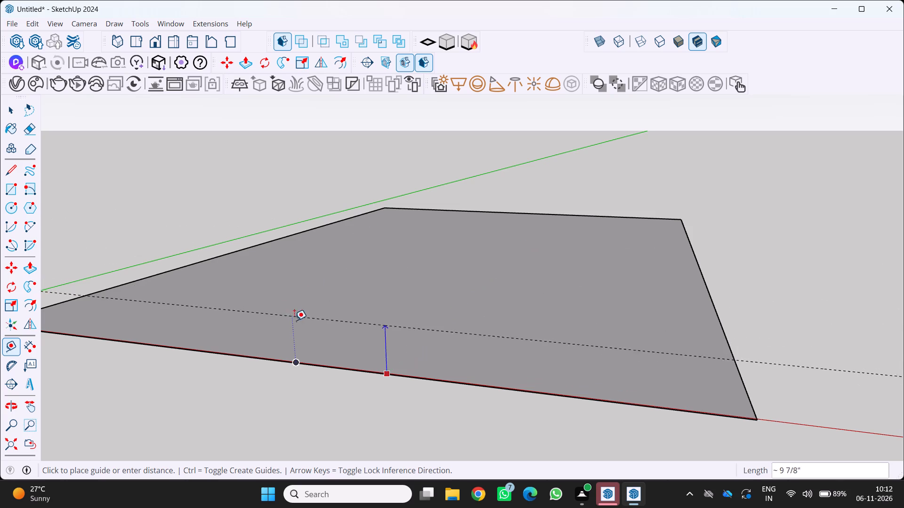
{"action": "middle_click_drag", "start_coordinate": [338, 302], "coordinate": [371, 304]}
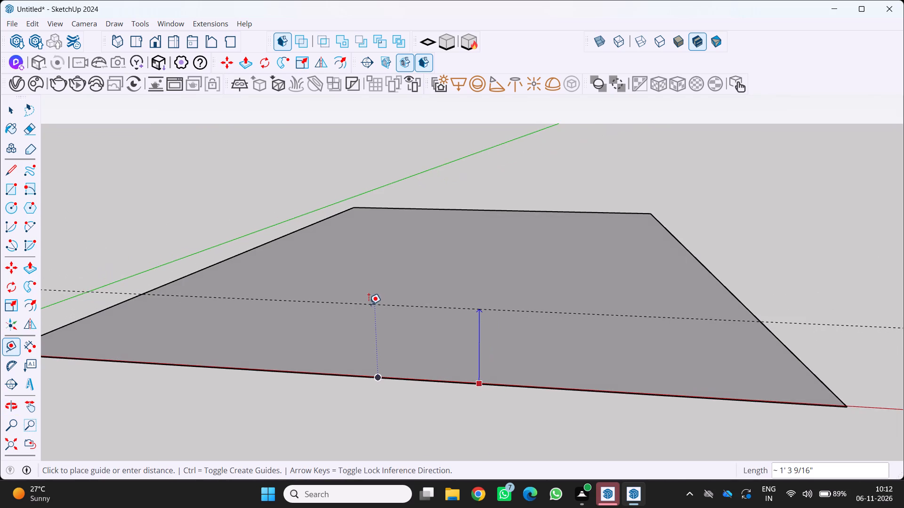
{"action": "scroll", "coordinate": [364, 300], "scroll_direction": "down", "scroll_amount": 2}
{"action": "middle_click_drag", "start_coordinate": [358, 302], "coordinate": [288, 267]}
{"action": "middle_click", "coordinate": [288, 267]}
{"action": "middle_click", "coordinate": [288, 267]}
{"action": "scroll", "coordinate": [322, 269], "scroll_direction": "up", "scroll_amount": 1}
{"action": "middle_click_drag", "start_coordinate": [305, 264], "coordinate": [160, 288]}
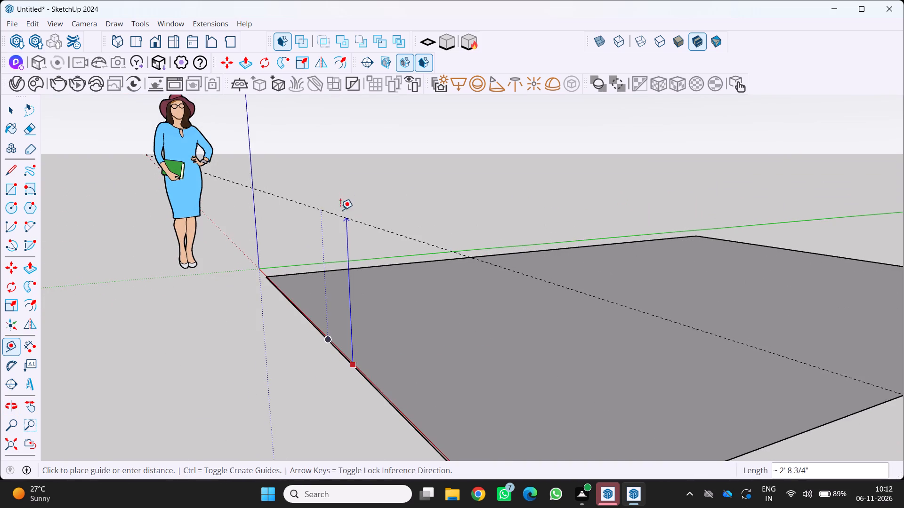
{"action": "scroll", "coordinate": [487, 268], "scroll_direction": "down", "scroll_amount": 4}
{"action": "middle_click_drag", "start_coordinate": [483, 269], "coordinate": [609, 232]}
{"action": "middle_click", "coordinate": [609, 232]}
{"action": "middle_click", "coordinate": [609, 231]}
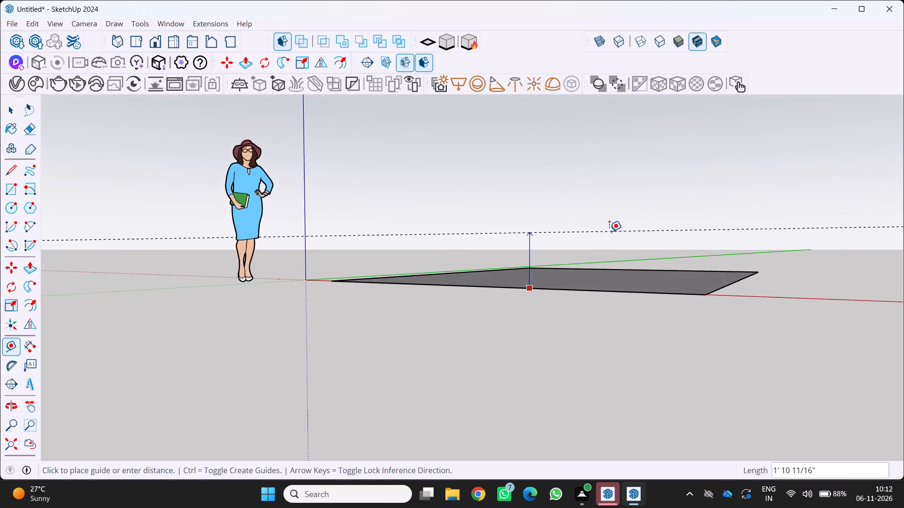
{"action": "middle_click_drag", "start_coordinate": [573, 275], "coordinate": [620, 329]}
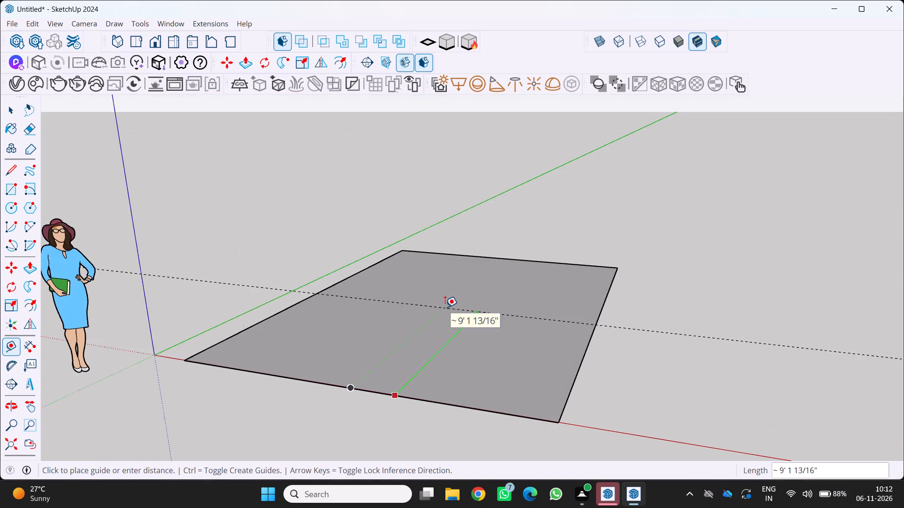
{"action": "type", "text": "45"}
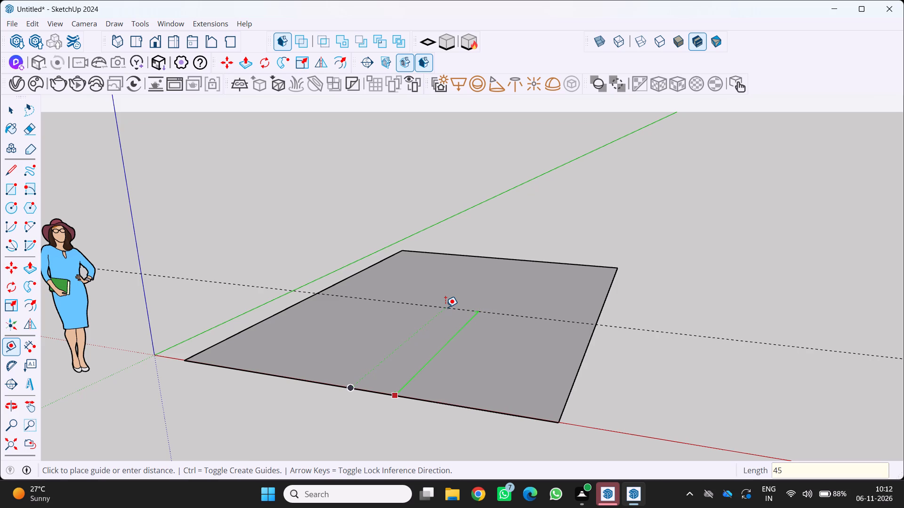
{"action": "key", "text": "apostrophe"}
{"action": "key", "text": "Return"}
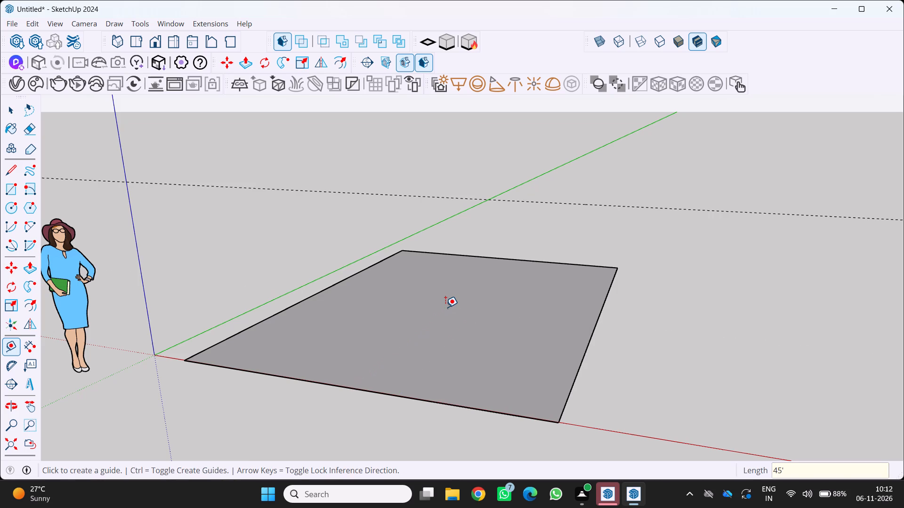
Place a second guide parallel to the rectangle's edge nearest the origin, offset 50' along the red direction.
{"action": "scroll", "coordinate": [327, 330], "scroll_direction": "down", "scroll_amount": 6}
{"action": "middle_click_drag", "start_coordinate": [304, 326], "coordinate": [296, 317]}
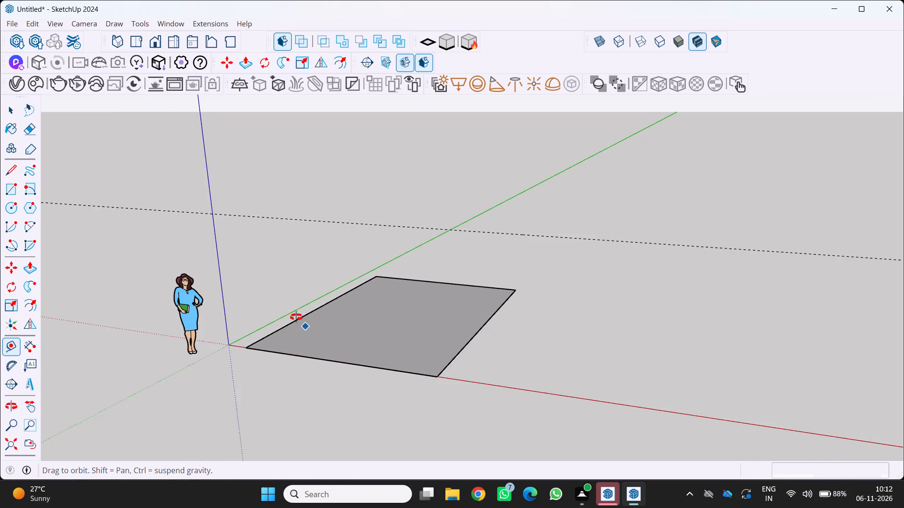
{"action": "middle_click_drag", "start_coordinate": [296, 317], "coordinate": [445, 308]}
{"action": "scroll", "coordinate": [286, 216], "scroll_direction": "up", "scroll_amount": 1}
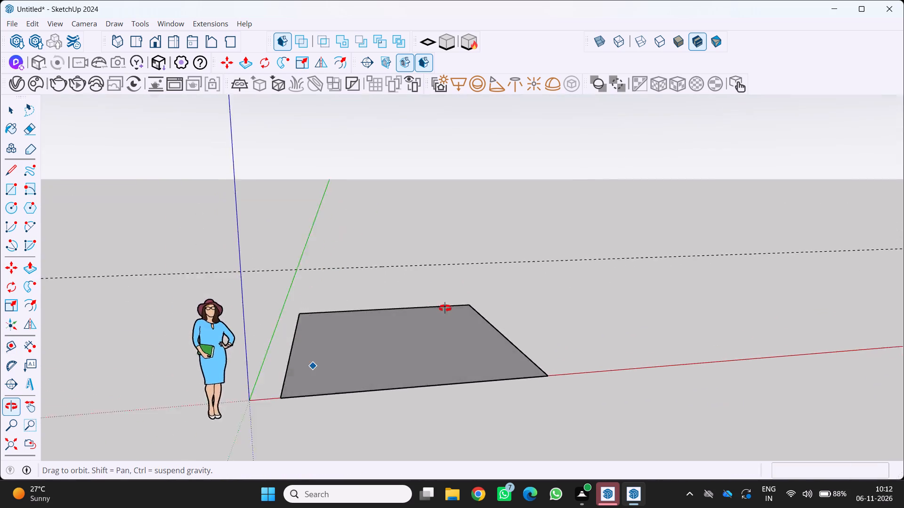
{"action": "middle_click_drag", "start_coordinate": [445, 308], "coordinate": [442, 316]}
{"action": "middle_click_drag", "start_coordinate": [441, 317], "coordinate": [437, 323]}
{"action": "scroll", "coordinate": [430, 328], "scroll_direction": "down", "scroll_amount": 3}
{"action": "middle_click_drag", "start_coordinate": [423, 326], "coordinate": [343, 348]}
{"action": "middle_click_drag", "start_coordinate": [323, 350], "coordinate": [307, 353]}
{"action": "middle_click", "coordinate": [307, 353]}
{"action": "middle_click", "coordinate": [306, 353]}
{"action": "scroll", "coordinate": [306, 353], "scroll_direction": "down", "scroll_amount": 1}
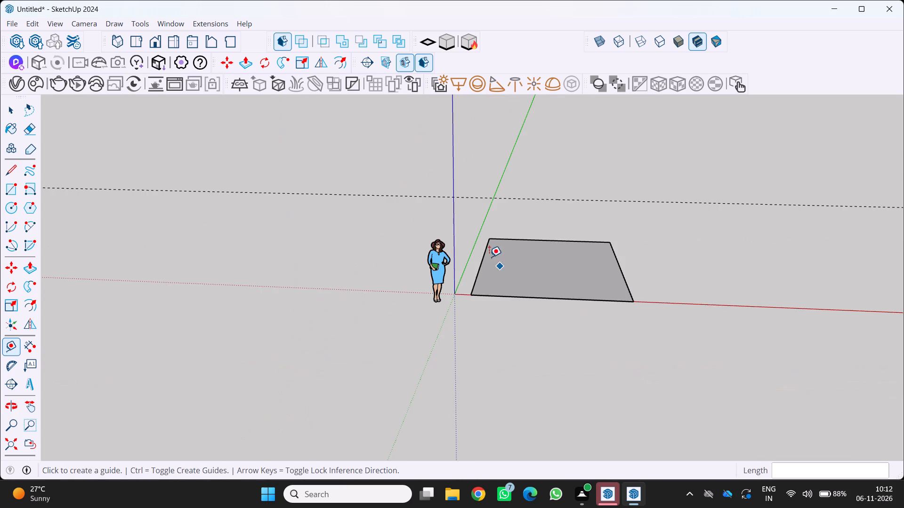
{"action": "scroll", "coordinate": [482, 251], "scroll_direction": "up", "scroll_amount": 4}
{"action": "left_click", "coordinate": [484, 265]}
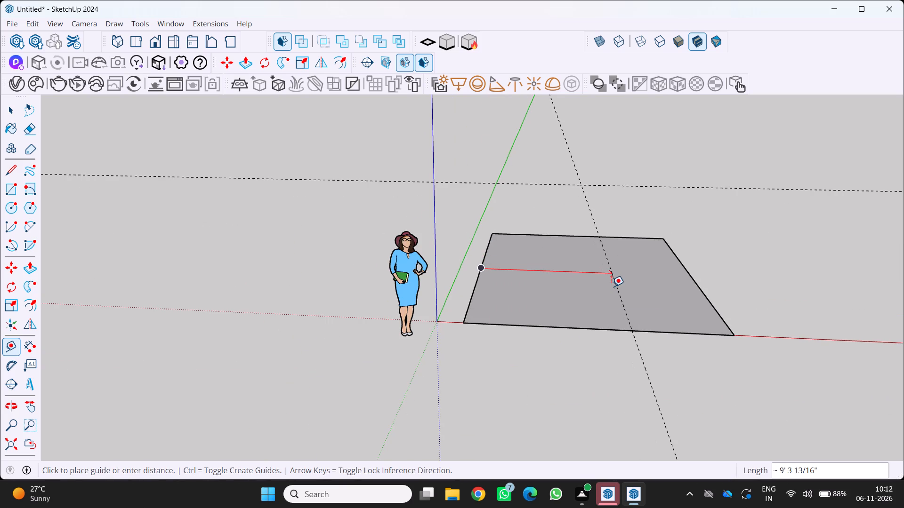
{"action": "type", "text": "50'"}
{"action": "key", "text": "Return"}
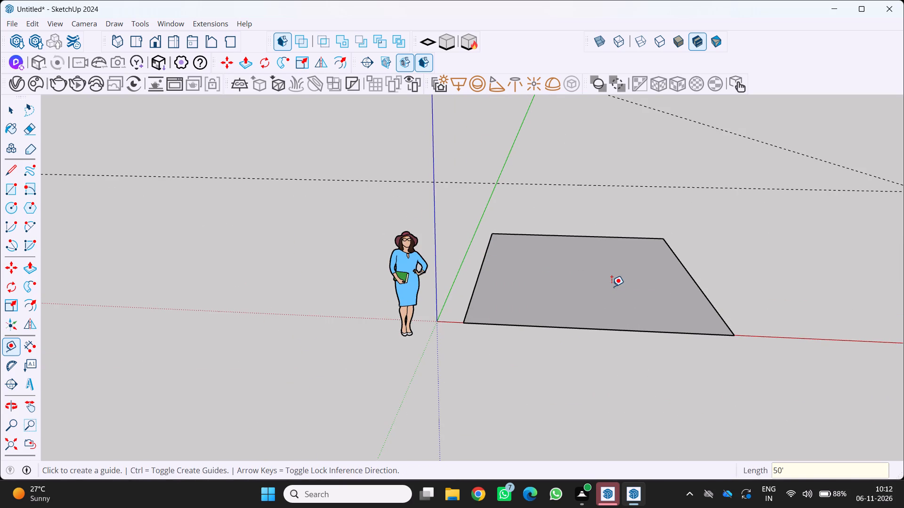
Erase all four edges of the reference rectangle, leaving the two guides in place.
{"action": "scroll", "coordinate": [427, 343], "scroll_direction": "down", "scroll_amount": 18}
{"action": "middle_click_drag", "start_coordinate": [465, 337], "coordinate": [466, 337]}
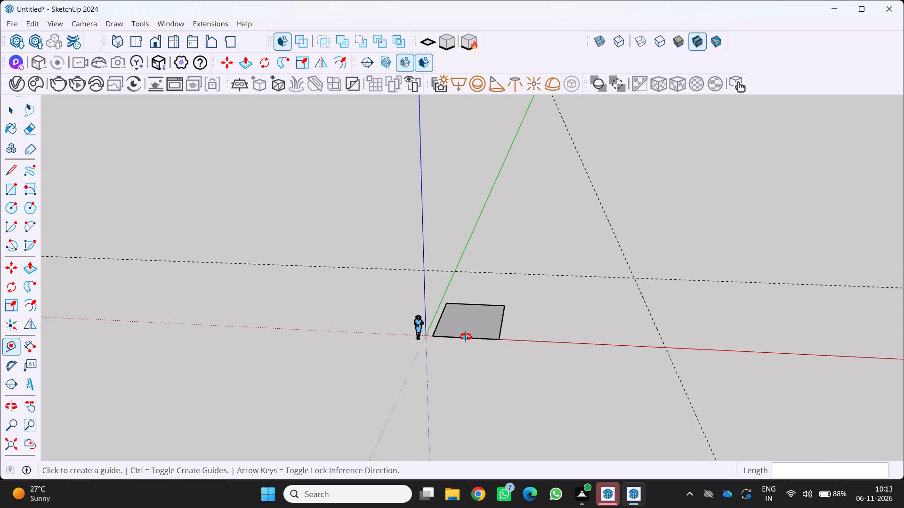
{"action": "middle_click_drag", "start_coordinate": [466, 337], "coordinate": [430, 323]}
{"action": "middle_click", "coordinate": [430, 323]}
{"action": "scroll", "coordinate": [498, 319], "scroll_direction": "up", "scroll_amount": 3}
{"action": "scroll", "coordinate": [538, 330], "scroll_direction": "up", "scroll_amount": 3}
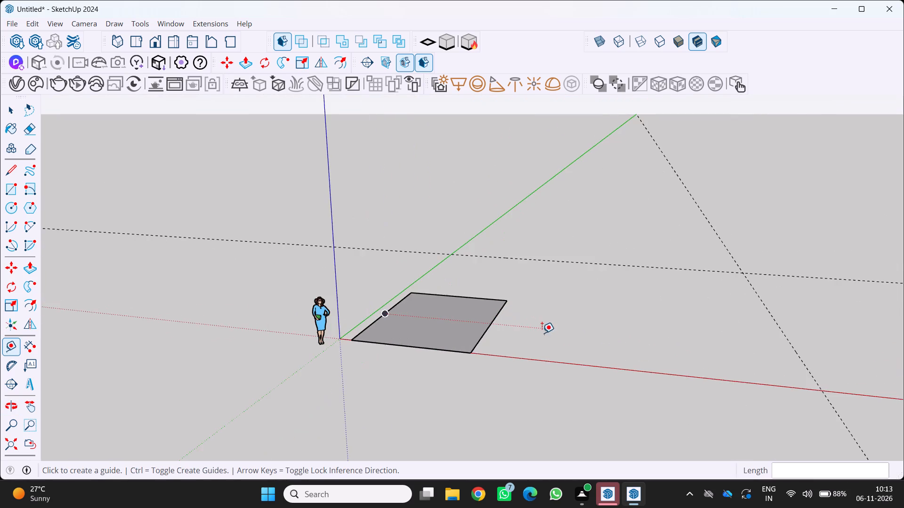
{"action": "scroll", "coordinate": [535, 332], "scroll_direction": "down", "scroll_amount": 10}
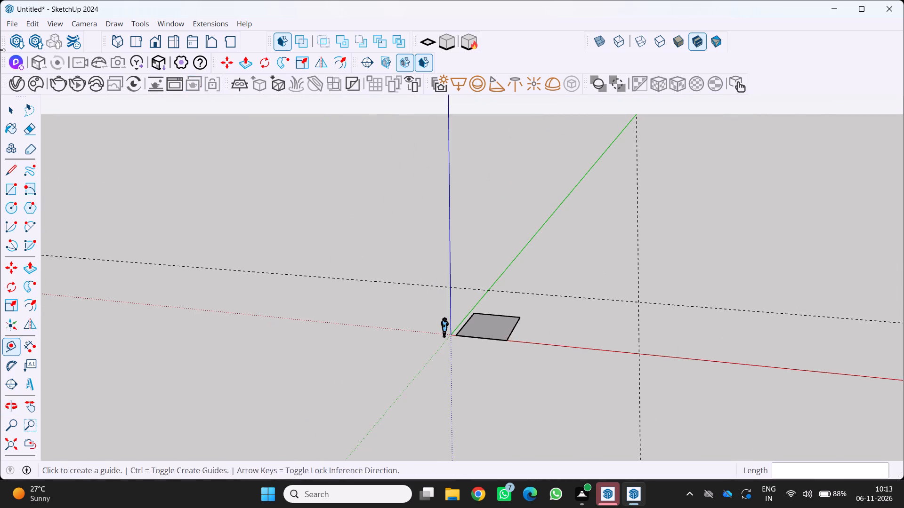
{"action": "key", "text": "e"}
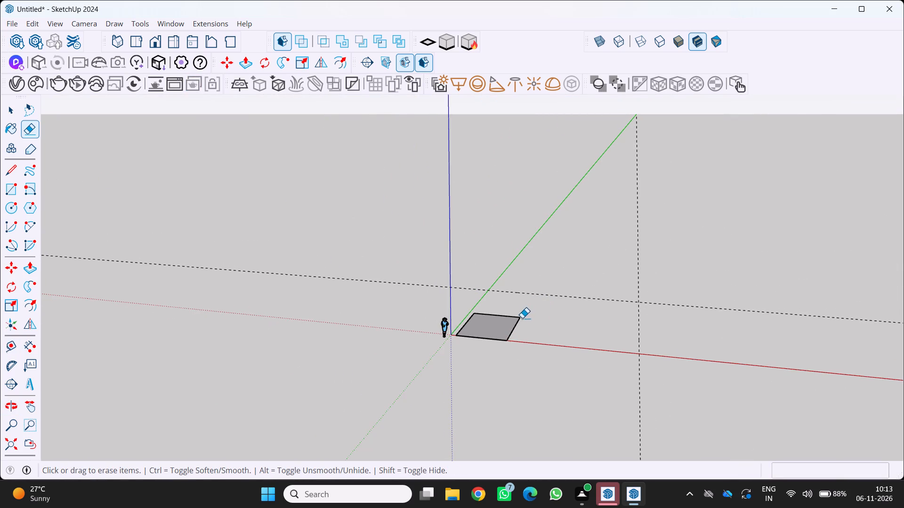
{"action": "scroll", "coordinate": [520, 324], "scroll_direction": "up", "scroll_amount": 2}
{"action": "left_click", "coordinate": [514, 324]}
{"action": "left_click", "coordinate": [505, 315]}
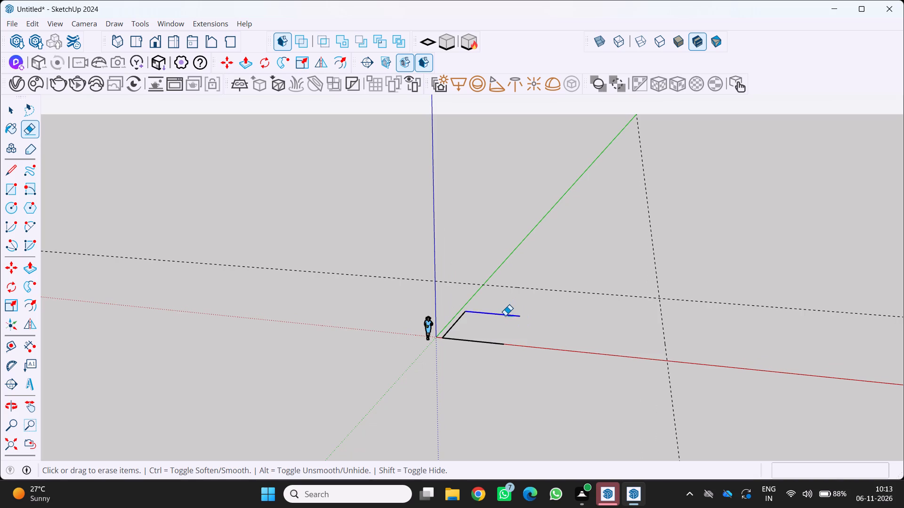
{"action": "scroll", "coordinate": [438, 337], "scroll_direction": "up", "scroll_amount": 6}
{"action": "left_click", "coordinate": [462, 319]}
{"action": "scroll", "coordinate": [468, 373], "scroll_direction": "up", "scroll_amount": 6}
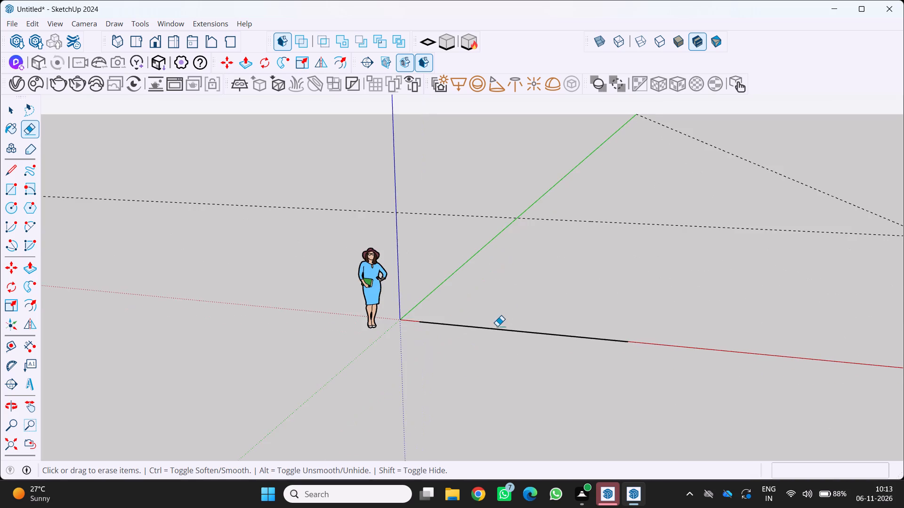
{"action": "scroll", "coordinate": [492, 326], "scroll_direction": "up", "scroll_amount": 3}
{"action": "left_click_drag", "start_coordinate": [486, 325], "coordinate": [485, 330]}
{"action": "scroll", "coordinate": [506, 312], "scroll_direction": "down", "scroll_amount": 10}
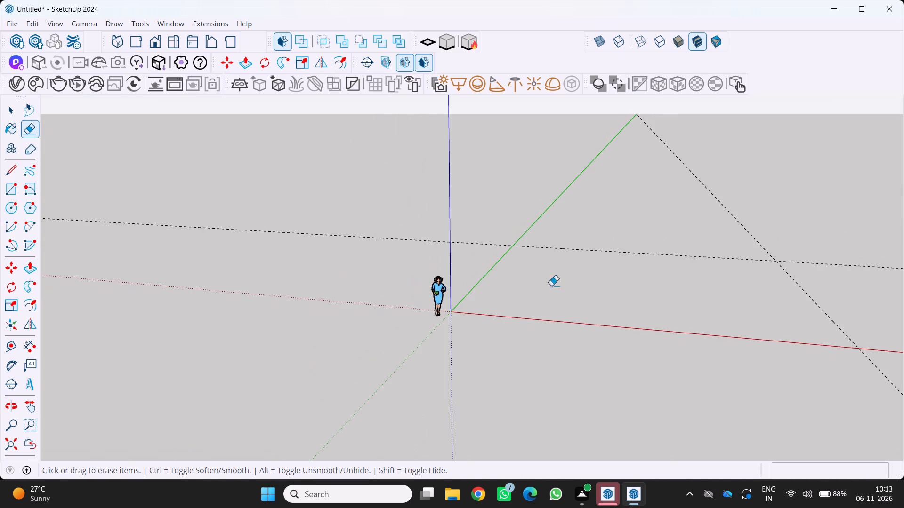
Erase both dashed guide lines on the ground plane.
{"action": "left_click", "coordinate": [622, 253]}
{"action": "left_click", "coordinate": [759, 241]}
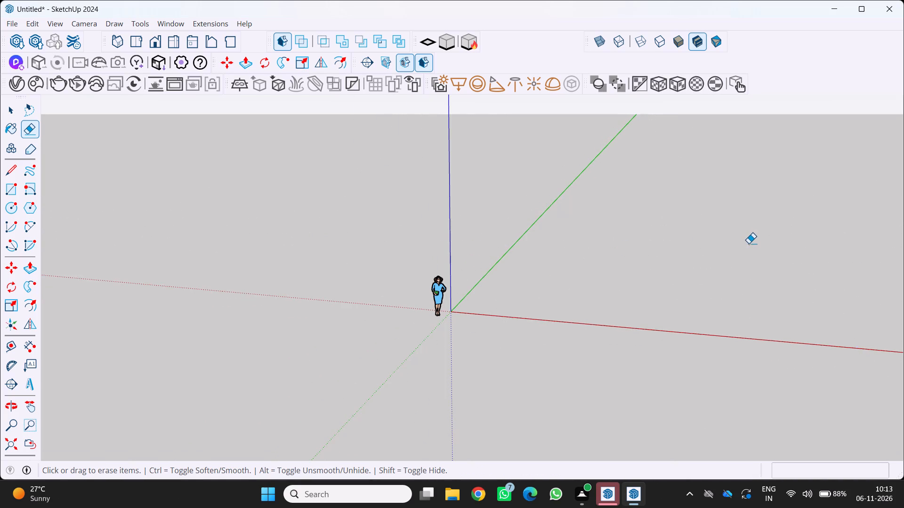
Draw a very large freehand rectangle on the ground plane, starting just beside the origin with its front edge on the red axis.
{"action": "scroll", "coordinate": [736, 245], "scroll_direction": "down", "scroll_amount": 11}
{"action": "middle_click_drag", "start_coordinate": [699, 248], "coordinate": [110, 352], "text": "shift"}
{"action": "middle_click_drag", "start_coordinate": [112, 351], "coordinate": [116, 348], "text": "shift"}
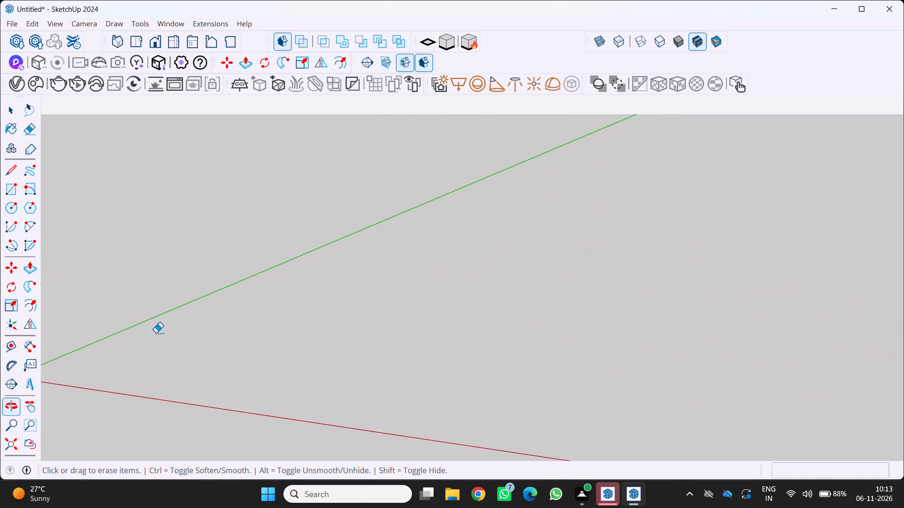
{"action": "scroll", "coordinate": [156, 333], "scroll_direction": "down", "scroll_amount": 7, "text": "shift"}
{"action": "middle_click_drag", "start_coordinate": [191, 286], "coordinate": [463, 259], "text": "shift"}
{"action": "scroll", "coordinate": [432, 251], "scroll_direction": "down", "scroll_amount": 7, "text": "shift"}
{"action": "scroll", "coordinate": [363, 271], "scroll_direction": "down", "scroll_amount": 5}
{"action": "middle_click_drag", "start_coordinate": [369, 295], "coordinate": [489, 354]}
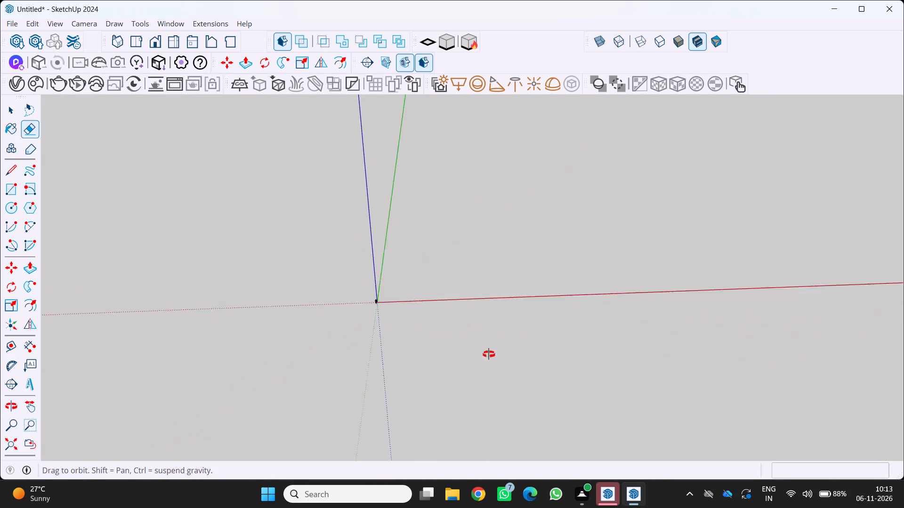
{"action": "middle_click_drag", "start_coordinate": [489, 354], "coordinate": [505, 338]}
{"action": "middle_click", "coordinate": [501, 338]}
{"action": "scroll", "coordinate": [460, 330], "scroll_direction": "up", "scroll_amount": 6}
{"action": "middle_click_drag", "start_coordinate": [425, 324], "coordinate": [371, 303]}
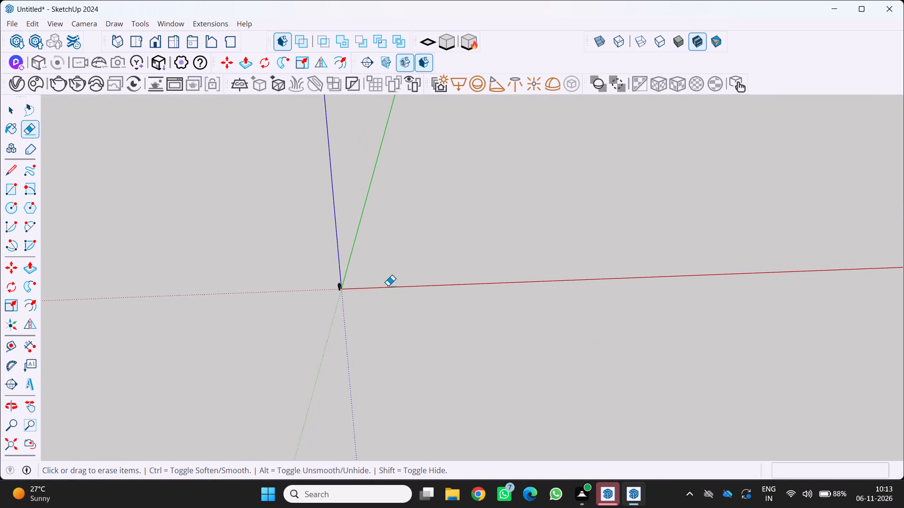
{"action": "key", "text": "r"}
{"action": "left_click", "coordinate": [382, 288]}
{"action": "scroll", "coordinate": [405, 270], "scroll_direction": "down", "scroll_amount": 12}
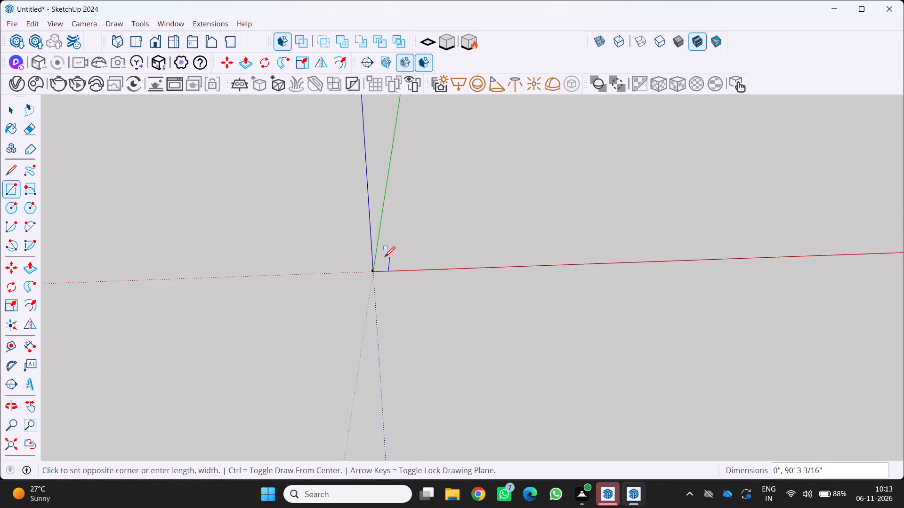
{"action": "scroll", "coordinate": [551, 174], "scroll_direction": "down", "scroll_amount": 6}
{"action": "middle_click_drag", "start_coordinate": [525, 182], "coordinate": [474, 211], "text": "shift"}
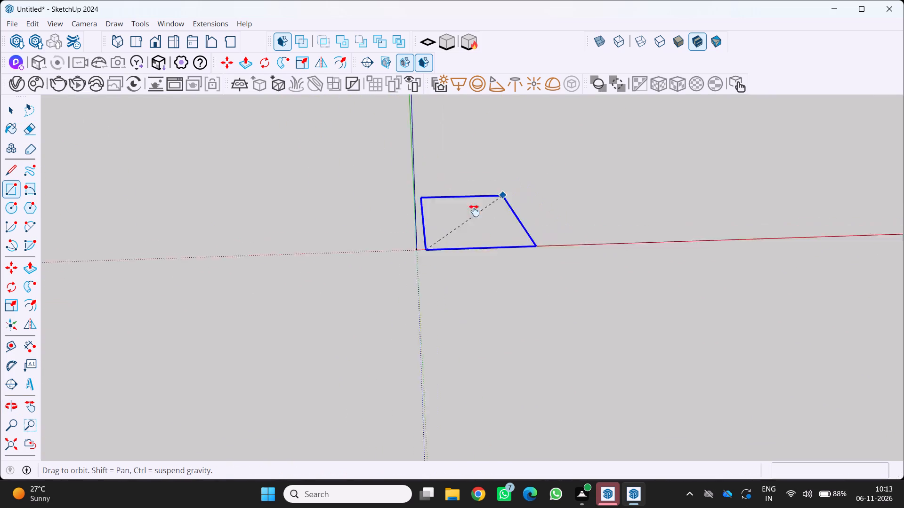
{"action": "middle_click_drag", "start_coordinate": [474, 211], "coordinate": [328, 243], "text": "shift"}
{"action": "scroll", "coordinate": [649, 146], "scroll_direction": "down", "scroll_amount": 5}
{"action": "scroll", "coordinate": [590, 163], "scroll_direction": "down", "scroll_amount": 6}
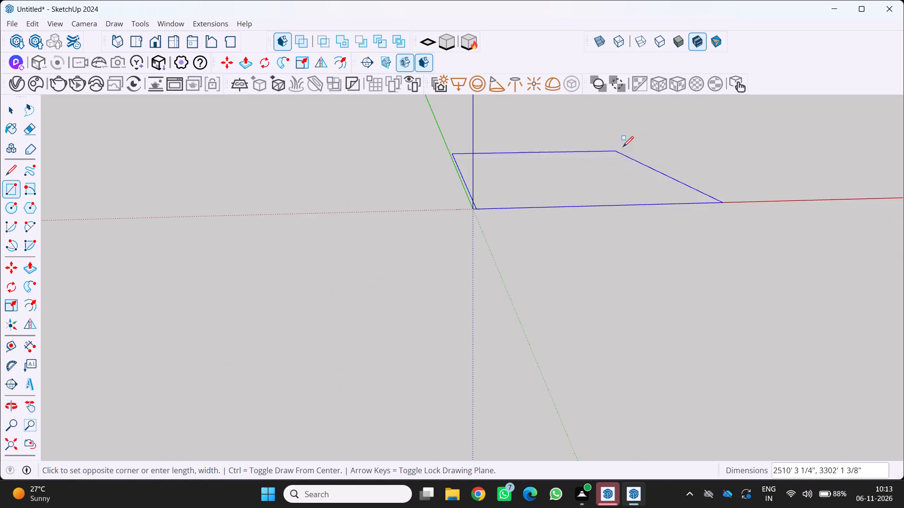
{"action": "left_click", "coordinate": [645, 132]}
Place a Tape Measure guide parallel to the rectangle's red-axis edge, offset 45' along the green direction.
{"action": "scroll", "coordinate": [550, 195], "scroll_direction": "down", "scroll_amount": 4}
{"action": "middle_click_drag", "start_coordinate": [537, 204], "coordinate": [495, 218], "text": "shift"}
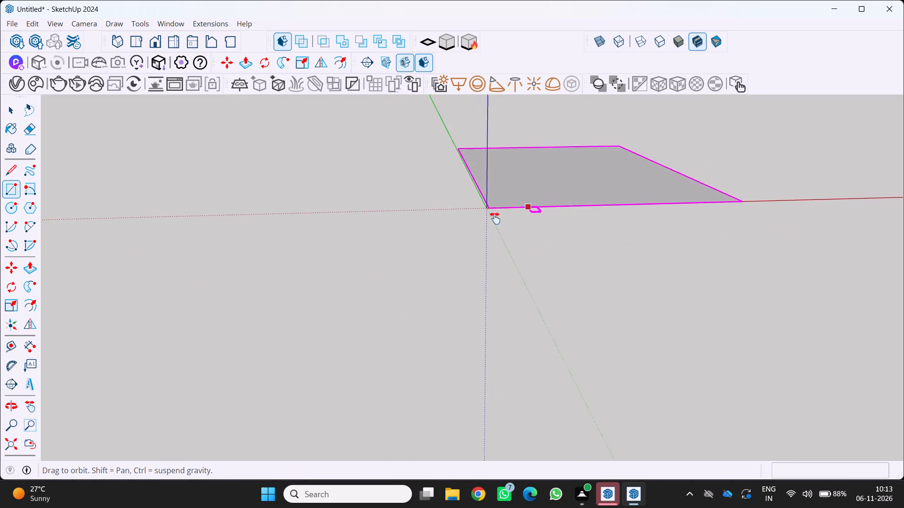
{"action": "middle_click_drag", "start_coordinate": [495, 218], "coordinate": [184, 309], "text": "shift"}
{"action": "scroll", "coordinate": [218, 263], "scroll_direction": "up", "scroll_amount": 4, "text": "shift"}
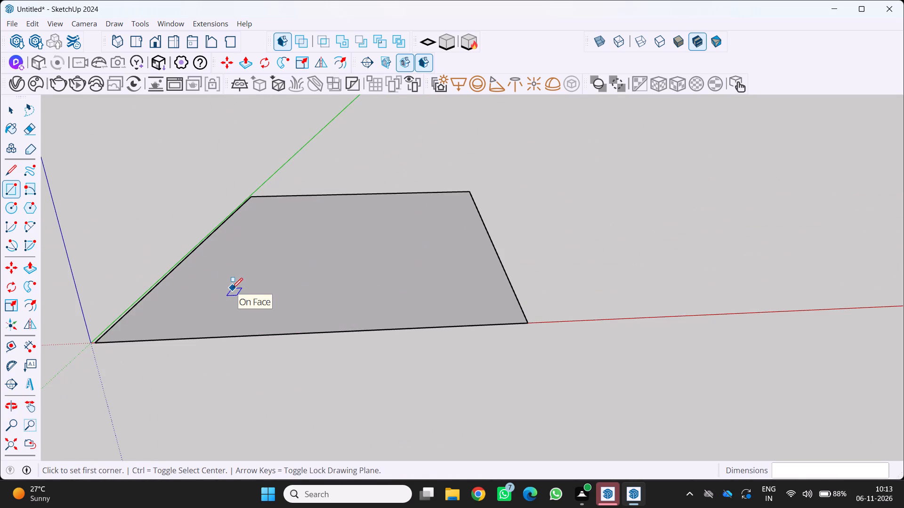
{"action": "key", "text": "t"}
{"action": "left_click_drag", "start_coordinate": [313, 332], "coordinate": [315, 320]}
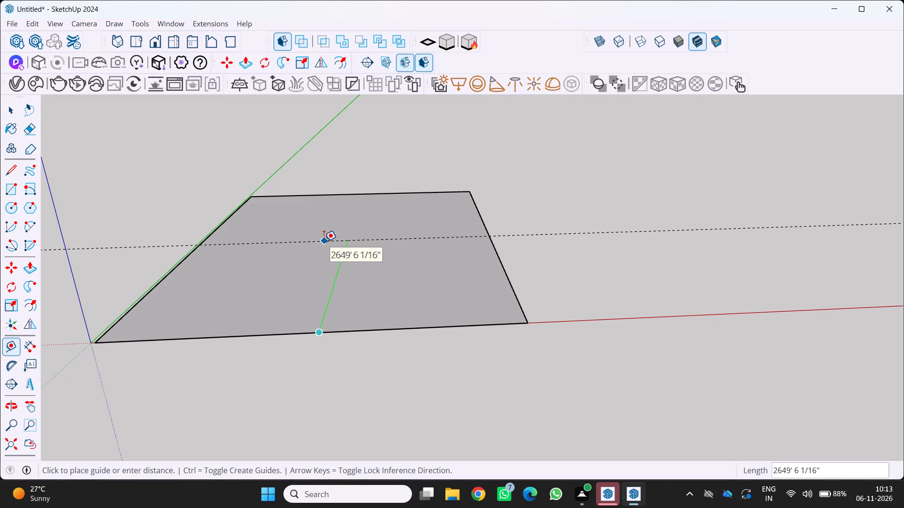
{"action": "type", "text": "45"}
{"action": "key", "text": "apostrophe"}
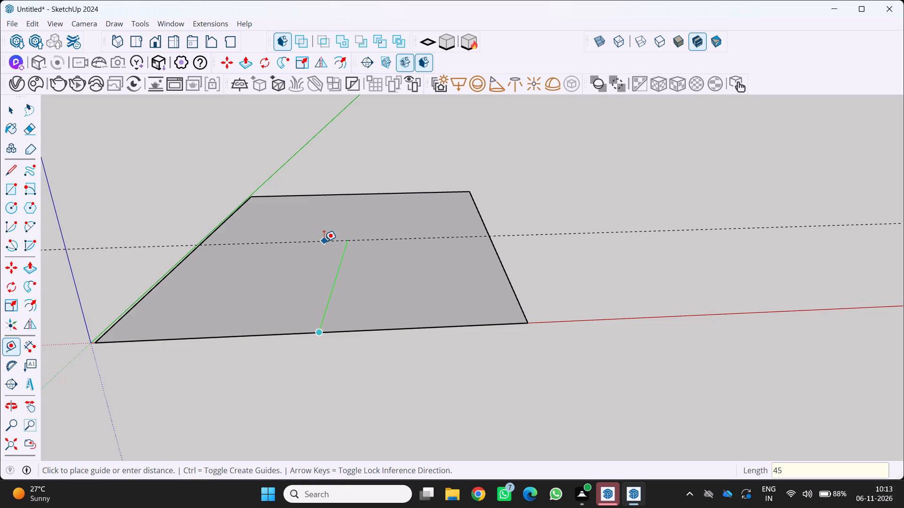
{"action": "key", "text": "Return"}
Place a guide parallel to the rectangle's edge beside the green axis, offset 50' along the red direction.
{"action": "scroll", "coordinate": [369, 342], "scroll_direction": "up", "scroll_amount": 7}
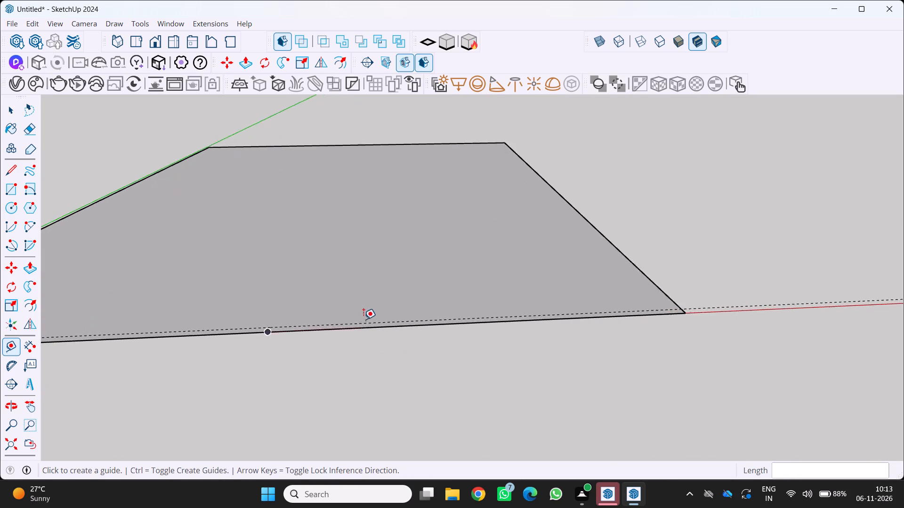
{"action": "scroll", "coordinate": [363, 319], "scroll_direction": "up", "scroll_amount": 11}
{"action": "scroll", "coordinate": [362, 317], "scroll_direction": "down", "scroll_amount": 17}
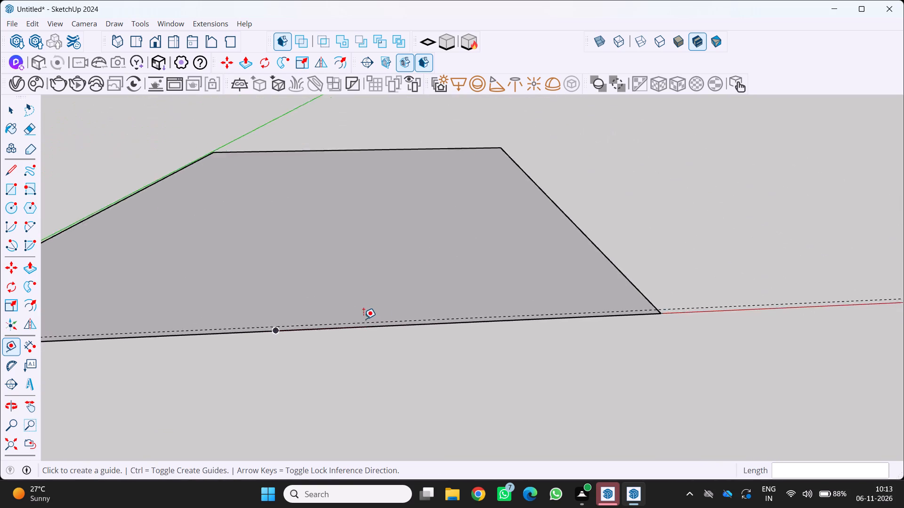
{"action": "scroll", "coordinate": [363, 319], "scroll_direction": "down", "scroll_amount": 2}
{"action": "middle_click_drag", "start_coordinate": [363, 319], "coordinate": [239, 345]}
{"action": "middle_click_drag", "start_coordinate": [239, 345], "coordinate": [237, 341]}
{"action": "scroll", "coordinate": [224, 315], "scroll_direction": "up", "scroll_amount": 6}
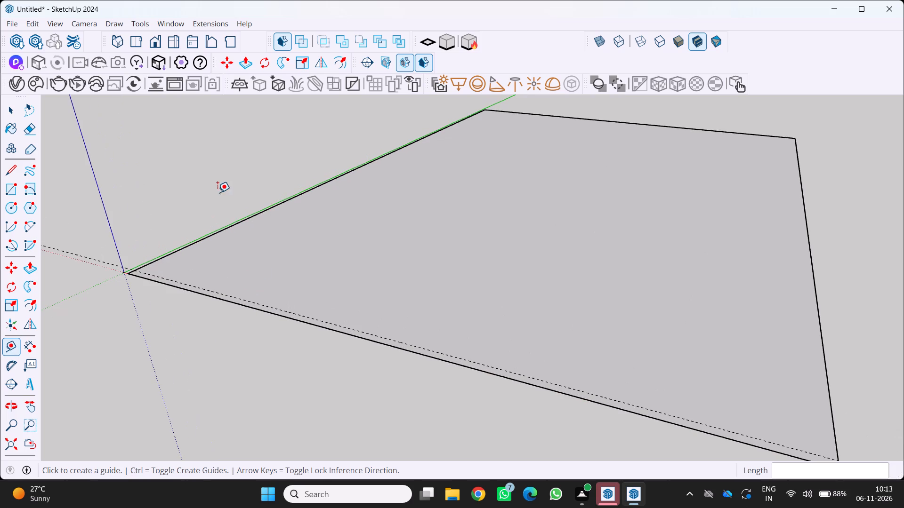
{"action": "left_click", "coordinate": [241, 221]}
{"action": "scroll", "coordinate": [350, 277], "scroll_direction": "down", "scroll_amount": 5}
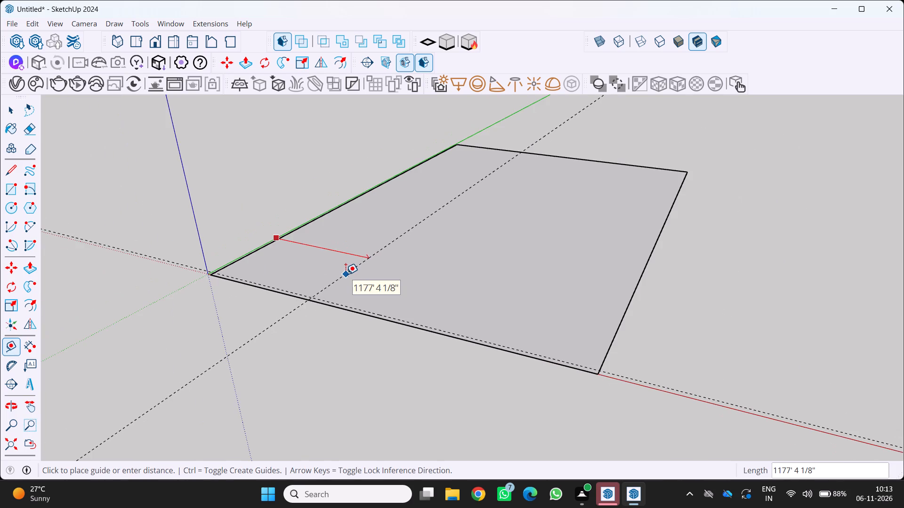
{"action": "type", "text": "50'"}
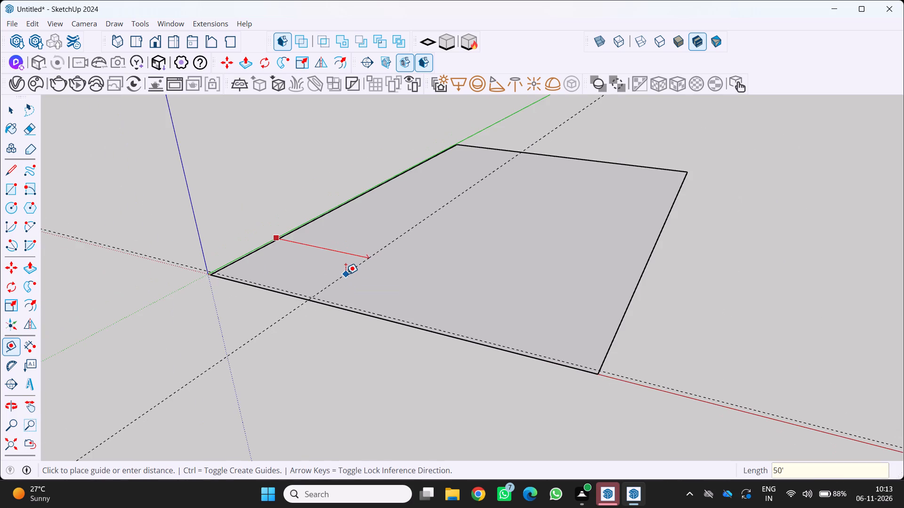
{"action": "key", "text": "Return"}
Set the model's measurement units format to Engineering.
{"action": "scroll", "coordinate": [364, 305], "scroll_direction": "down", "scroll_amount": 4}
{"action": "middle_click_drag", "start_coordinate": [392, 318], "coordinate": [754, 314]}
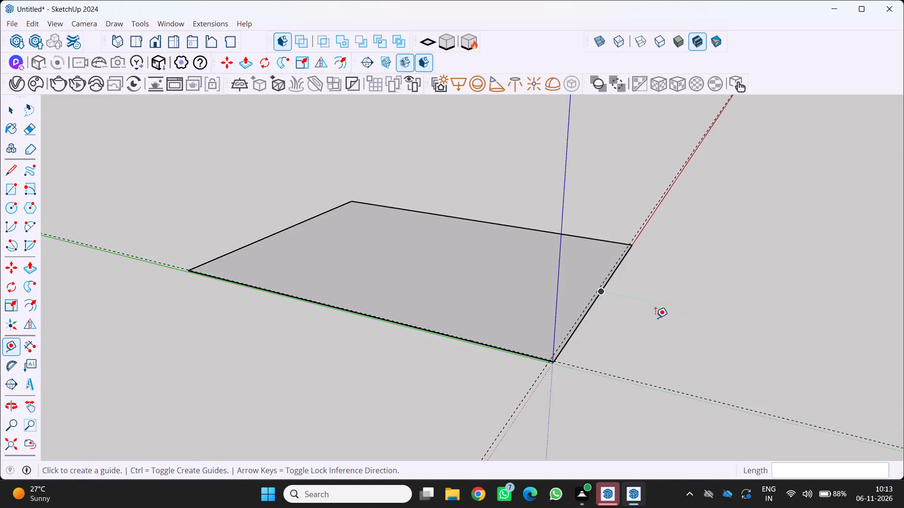
{"action": "scroll", "coordinate": [615, 330], "scroll_direction": "down", "scroll_amount": 5}
{"action": "middle_click_drag", "start_coordinate": [603, 328], "coordinate": [357, 297]}
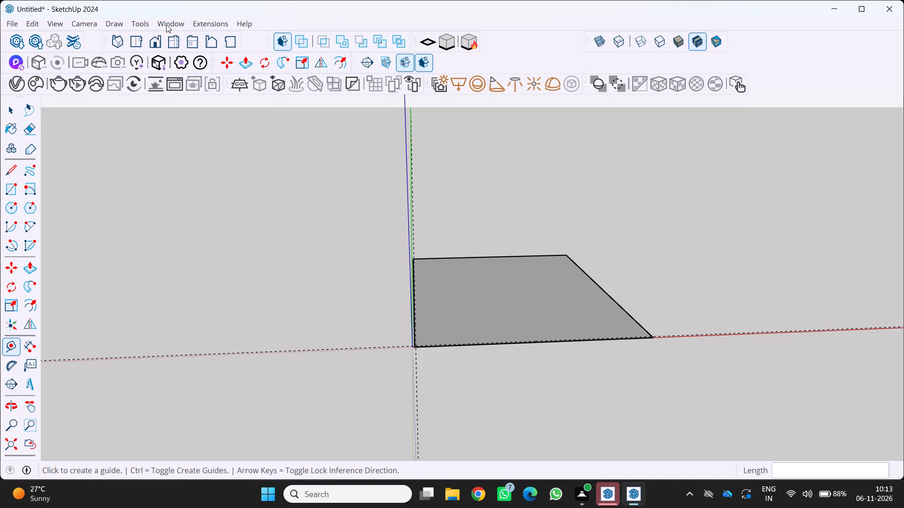
{"action": "left_click", "coordinate": [166, 24]}
{"action": "left_click", "coordinate": [215, 87]}
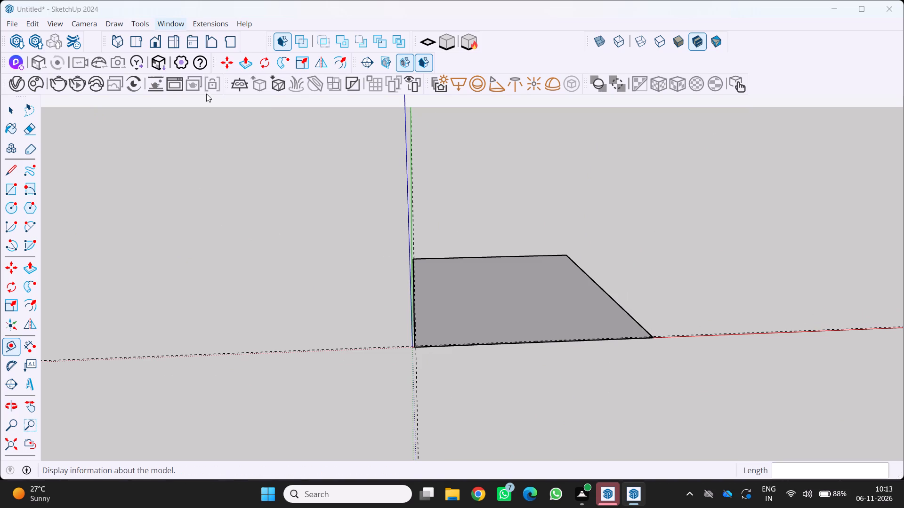
{"action": "left_click", "coordinate": [441, 177]}
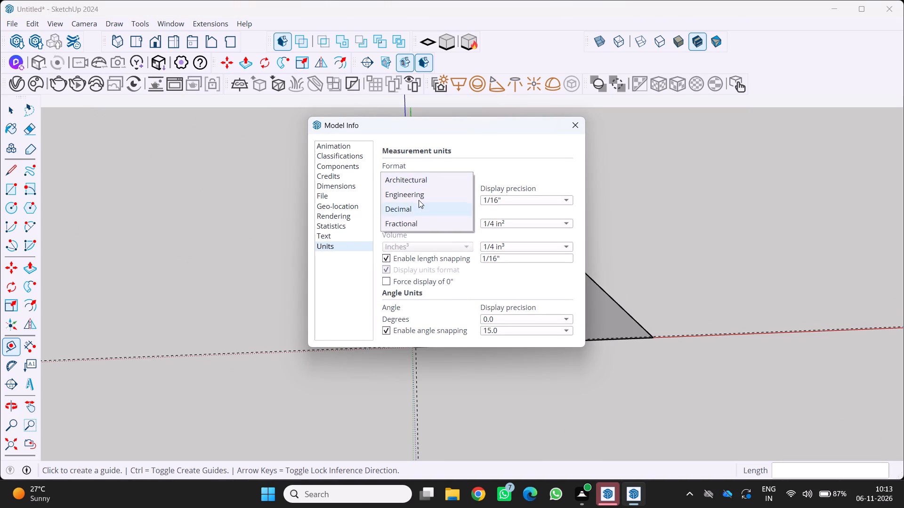
{"action": "left_click_drag", "start_coordinate": [420, 194], "coordinate": [417, 199]}
{"action": "left_click", "coordinate": [461, 198]}
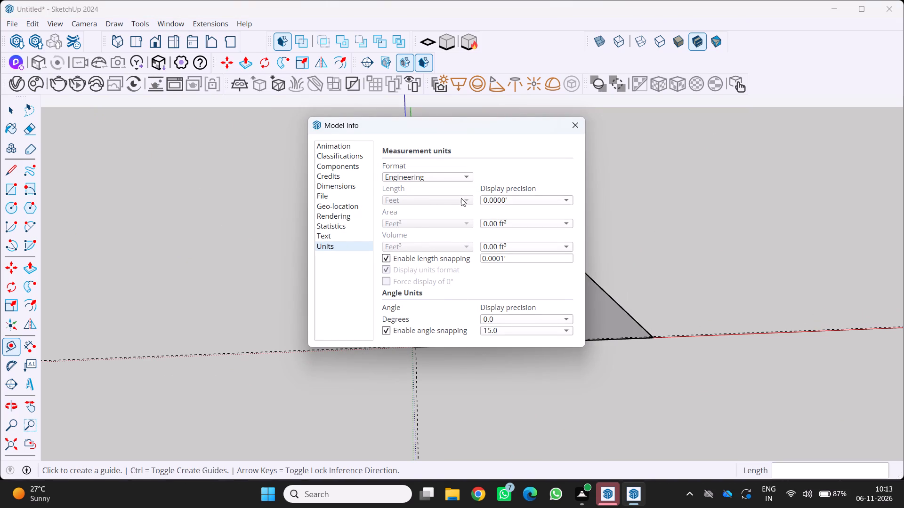
{"action": "left_click", "coordinate": [578, 128]}
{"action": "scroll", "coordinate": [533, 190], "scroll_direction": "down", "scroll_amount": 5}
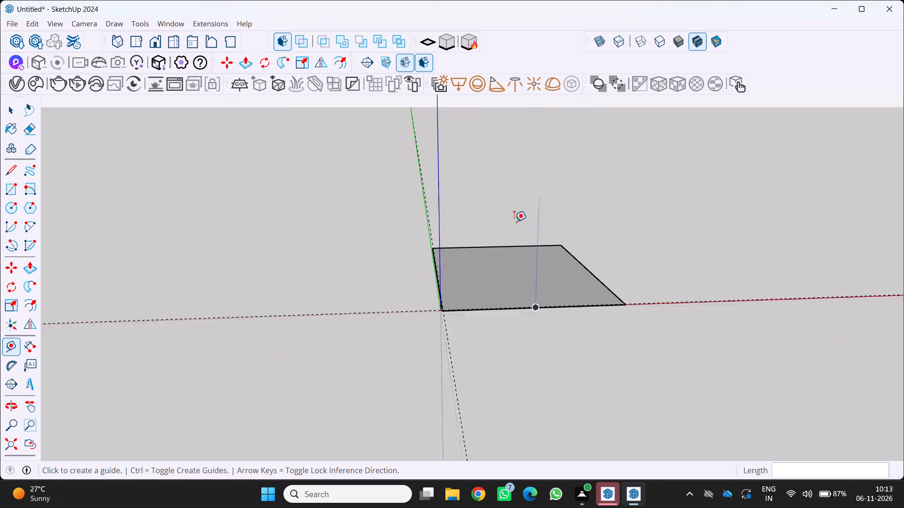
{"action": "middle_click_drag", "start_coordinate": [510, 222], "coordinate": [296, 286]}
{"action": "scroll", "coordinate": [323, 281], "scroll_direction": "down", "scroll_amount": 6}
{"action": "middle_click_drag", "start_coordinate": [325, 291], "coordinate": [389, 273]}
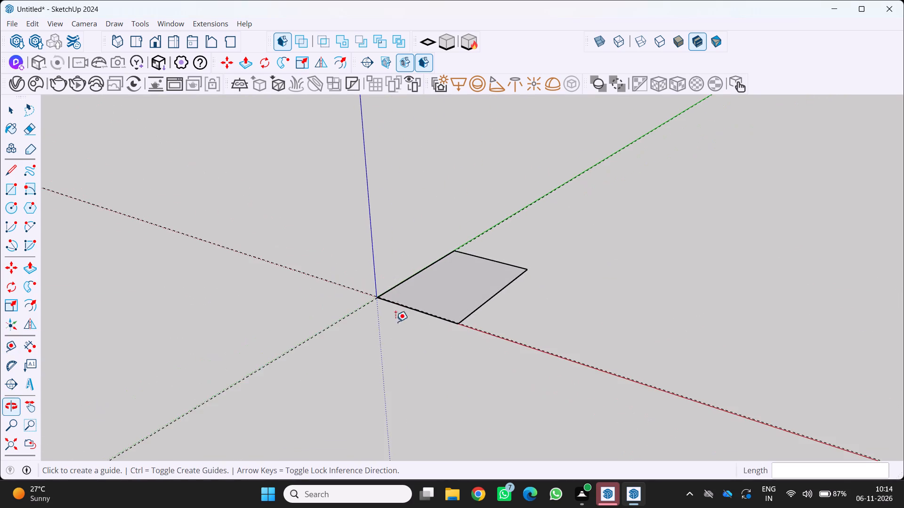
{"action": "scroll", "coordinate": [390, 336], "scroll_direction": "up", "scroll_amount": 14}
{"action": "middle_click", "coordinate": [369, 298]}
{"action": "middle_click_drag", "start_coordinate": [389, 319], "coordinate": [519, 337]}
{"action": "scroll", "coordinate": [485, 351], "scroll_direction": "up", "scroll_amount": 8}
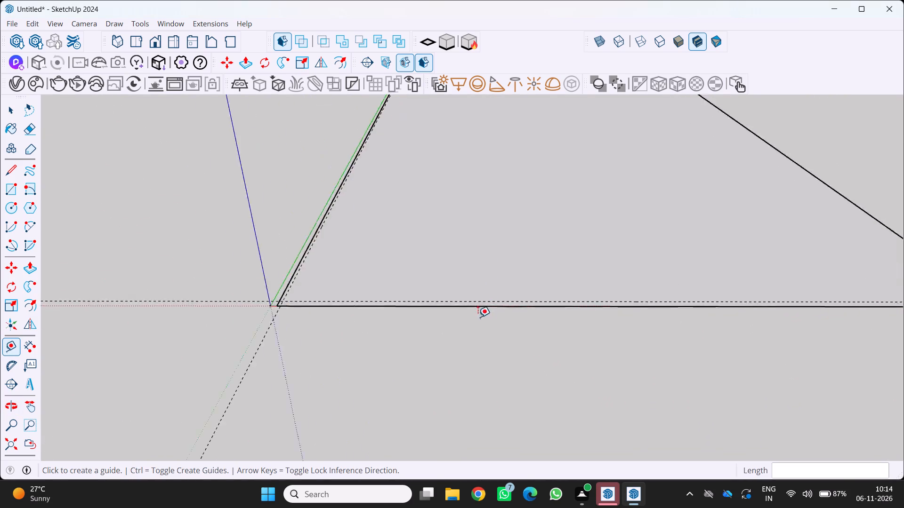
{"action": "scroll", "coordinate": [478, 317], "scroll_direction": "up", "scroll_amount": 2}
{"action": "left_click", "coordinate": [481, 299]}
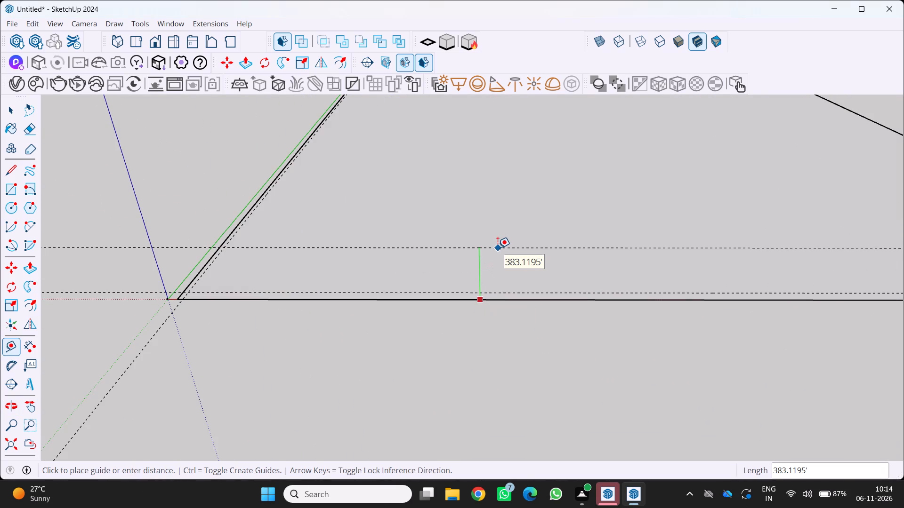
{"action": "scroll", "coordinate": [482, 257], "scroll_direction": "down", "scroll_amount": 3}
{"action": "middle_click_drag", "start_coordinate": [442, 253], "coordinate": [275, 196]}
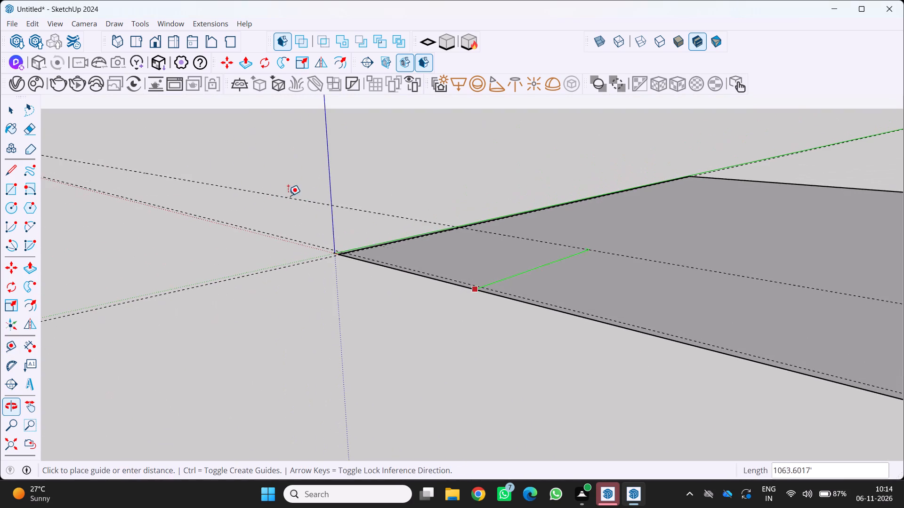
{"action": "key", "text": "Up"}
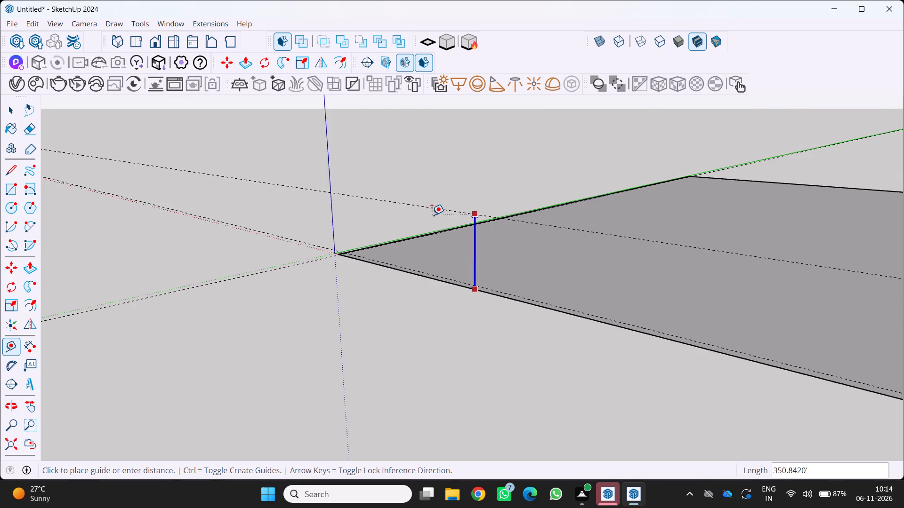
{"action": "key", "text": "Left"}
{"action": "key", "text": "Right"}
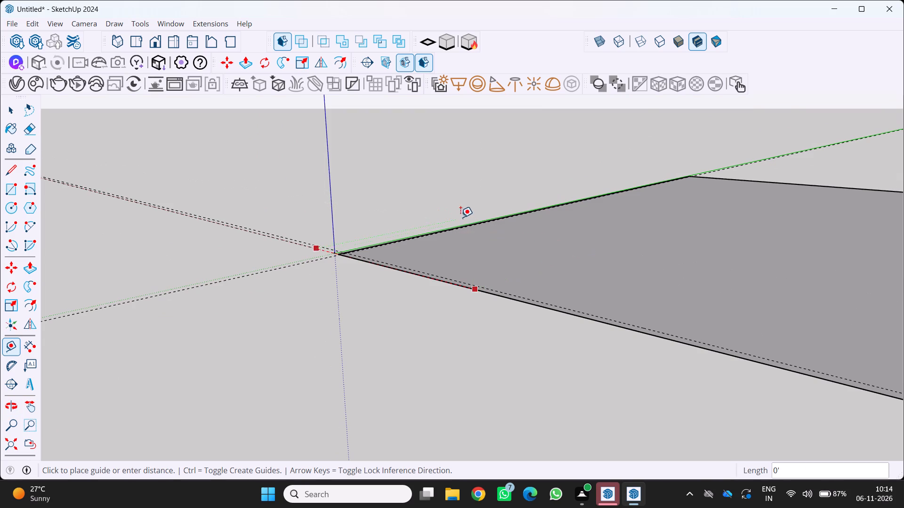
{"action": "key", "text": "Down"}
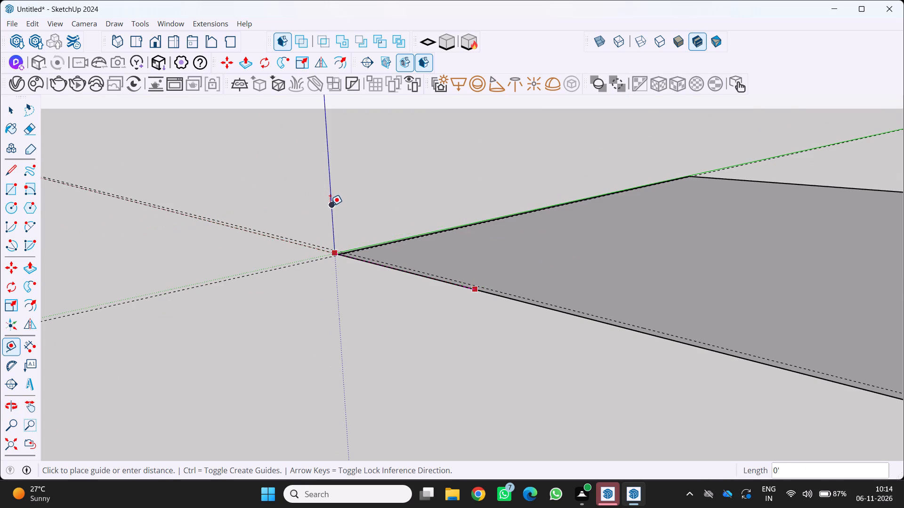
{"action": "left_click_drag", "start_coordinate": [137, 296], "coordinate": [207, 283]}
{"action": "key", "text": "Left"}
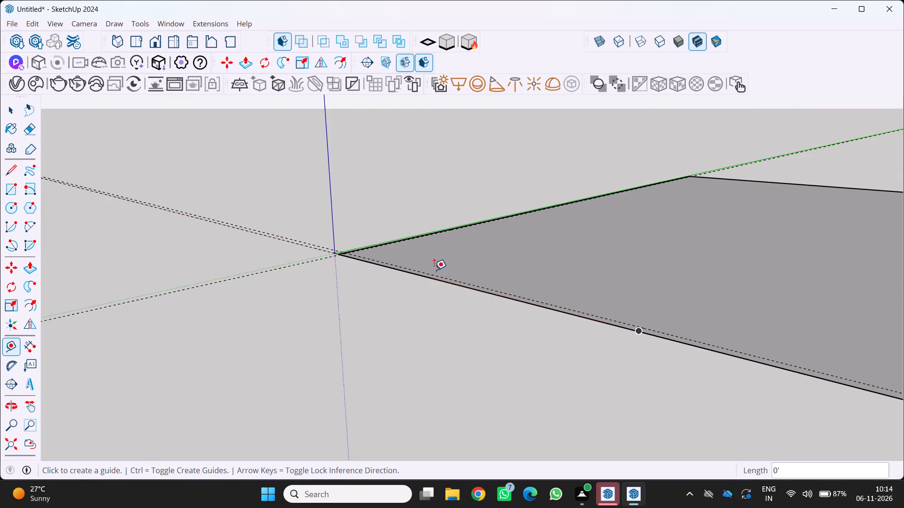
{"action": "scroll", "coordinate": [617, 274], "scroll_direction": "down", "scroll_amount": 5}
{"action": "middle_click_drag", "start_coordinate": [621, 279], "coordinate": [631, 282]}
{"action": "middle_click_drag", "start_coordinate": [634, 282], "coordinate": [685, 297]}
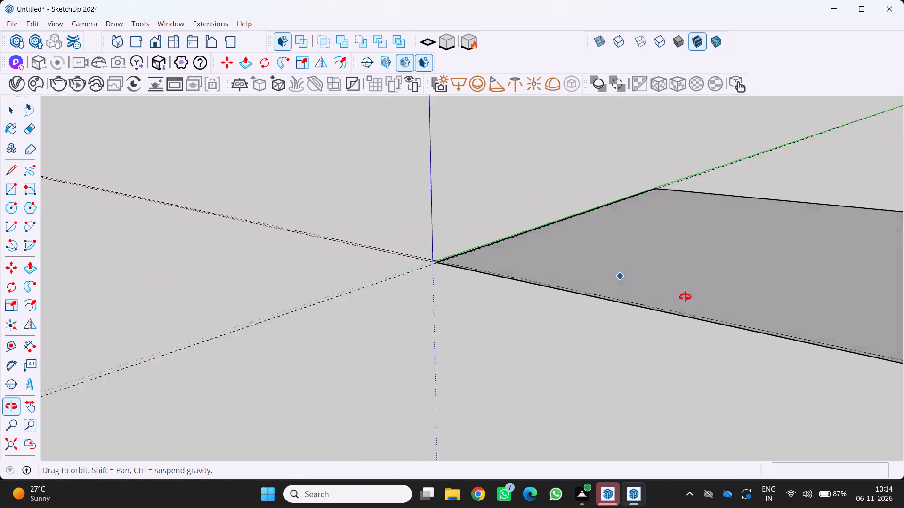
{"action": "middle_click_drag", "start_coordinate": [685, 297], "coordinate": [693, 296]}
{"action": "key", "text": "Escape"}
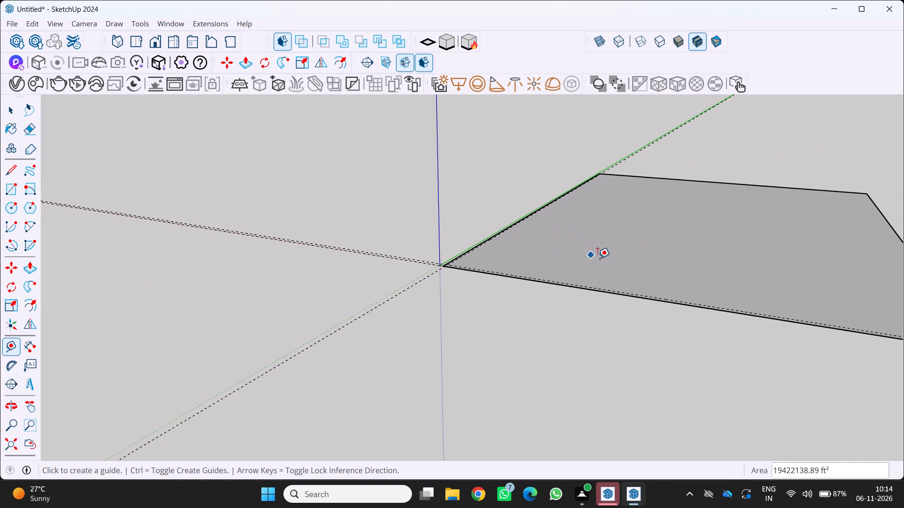
Place another Tape Measure guide parallel to the rectangle's red-axis edge, offset 45' along the green direction.
{"action": "key", "text": "t"}
{"action": "scroll", "coordinate": [597, 317], "scroll_direction": "up", "scroll_amount": 6}
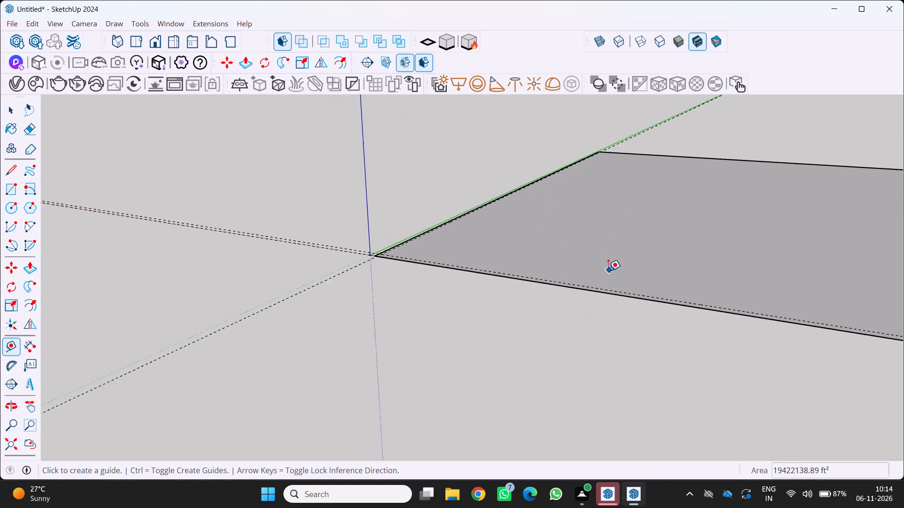
{"action": "scroll", "coordinate": [608, 270], "scroll_direction": "up", "scroll_amount": 8}
{"action": "left_click", "coordinate": [576, 291]}
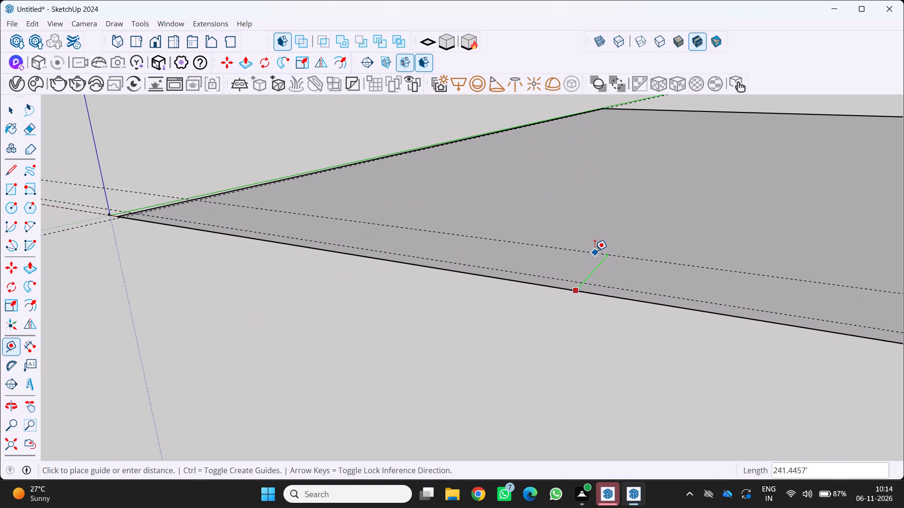
{"action": "type", "text": "45'"}
{"action": "key", "text": "Return"}
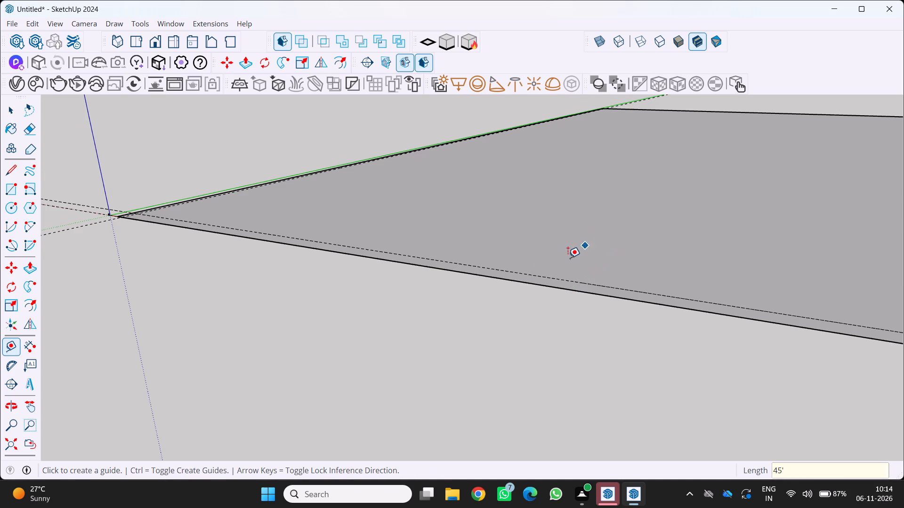
Examine the rectangle and its 45' and 50' guides around the origin from several angles and distances.
{"action": "scroll", "coordinate": [532, 280], "scroll_direction": "down", "scroll_amount": 5}
{"action": "scroll", "coordinate": [531, 287], "scroll_direction": "down", "scroll_amount": 19}
{"action": "scroll", "coordinate": [531, 290], "scroll_direction": "up", "scroll_amount": 1}
{"action": "middle_click_drag", "start_coordinate": [531, 290], "coordinate": [539, 290]}
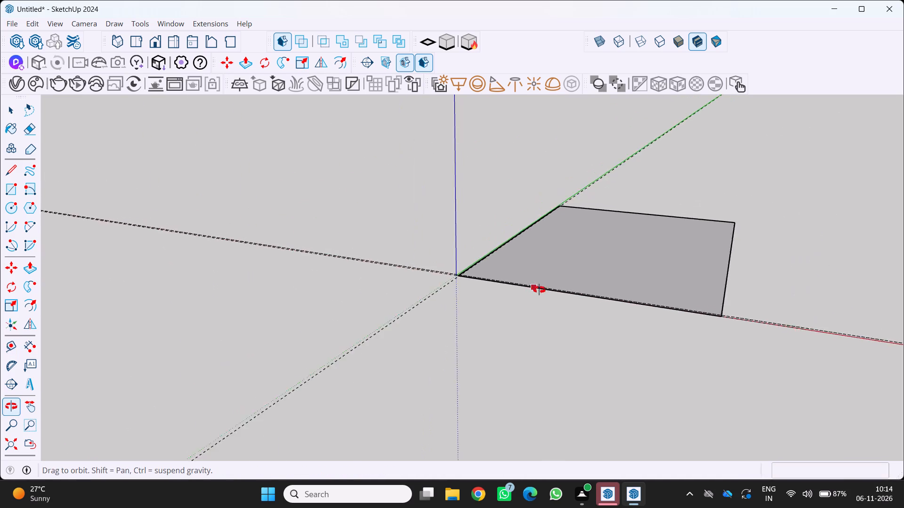
{"action": "middle_click_drag", "start_coordinate": [539, 290], "coordinate": [600, 288]}
{"action": "scroll", "coordinate": [581, 278], "scroll_direction": "down", "scroll_amount": 2}
{"action": "middle_click_drag", "start_coordinate": [569, 292], "coordinate": [520, 282]}
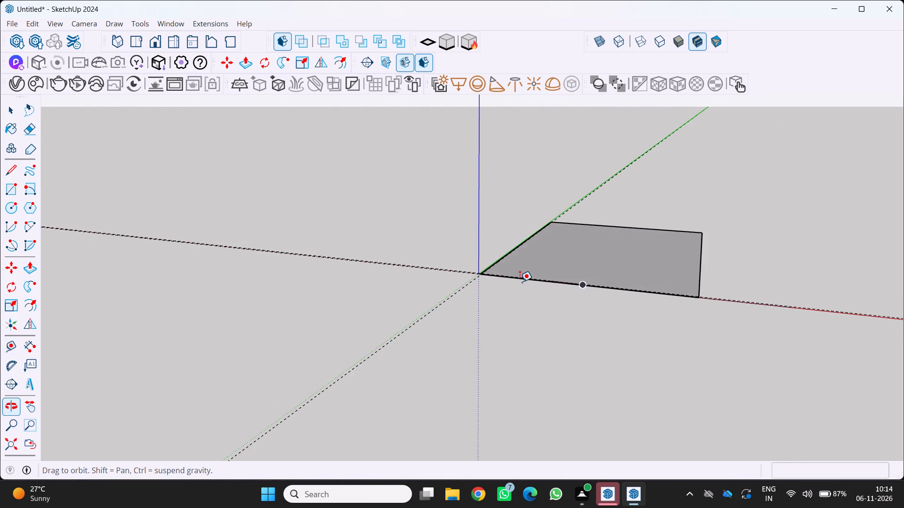
{"action": "scroll", "coordinate": [523, 274], "scroll_direction": "up", "scroll_amount": 15}
{"action": "middle_click_drag", "start_coordinate": [531, 283], "coordinate": [518, 357]}
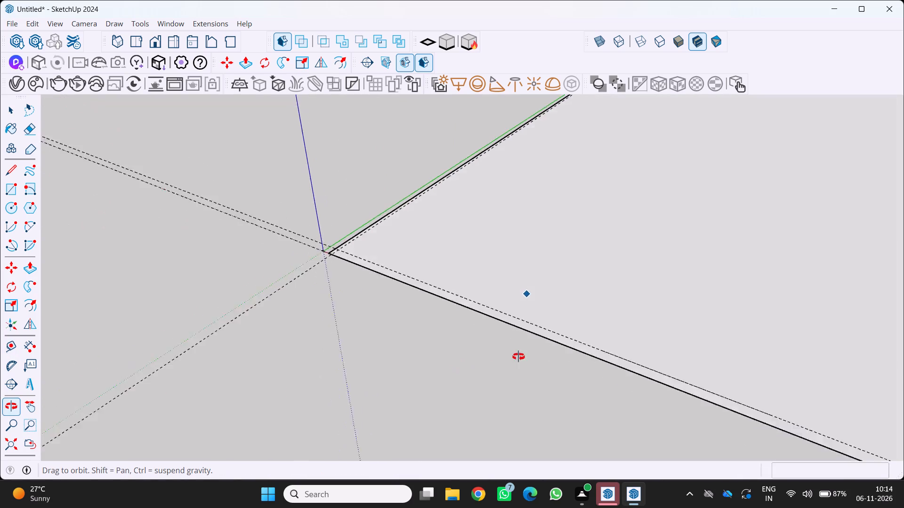
{"action": "middle_click_drag", "start_coordinate": [518, 357], "coordinate": [557, 350]}
{"action": "scroll", "coordinate": [557, 351], "scroll_direction": "up", "scroll_amount": 1}
{"action": "middle_click", "coordinate": [557, 349]}
{"action": "scroll", "coordinate": [553, 327], "scroll_direction": "up", "scroll_amount": 20}
{"action": "scroll", "coordinate": [553, 327], "scroll_direction": "up", "scroll_amount": 5}
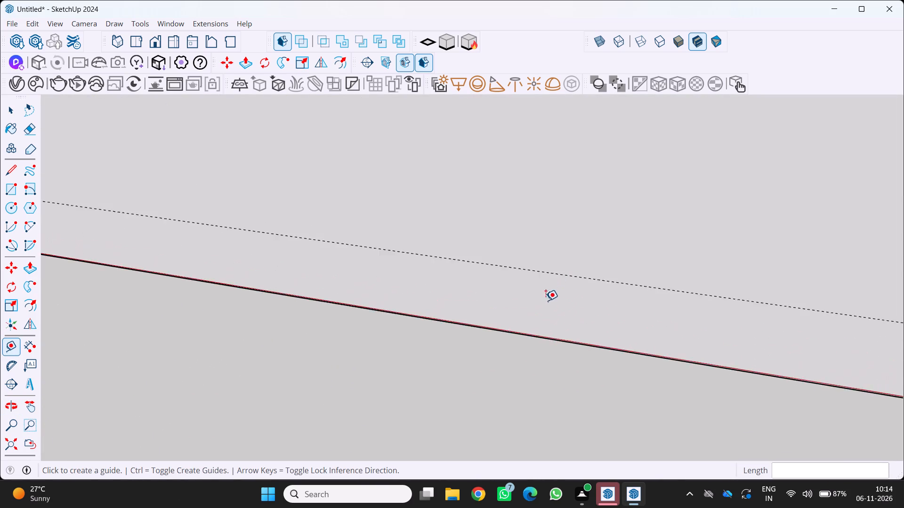
{"action": "scroll", "coordinate": [546, 301], "scroll_direction": "up", "scroll_amount": 13}
{"action": "middle_click", "coordinate": [540, 294]}
{"action": "scroll", "coordinate": [542, 284], "scroll_direction": "down", "scroll_amount": 18}
{"action": "middle_click_drag", "start_coordinate": [495, 288], "coordinate": [569, 284]}
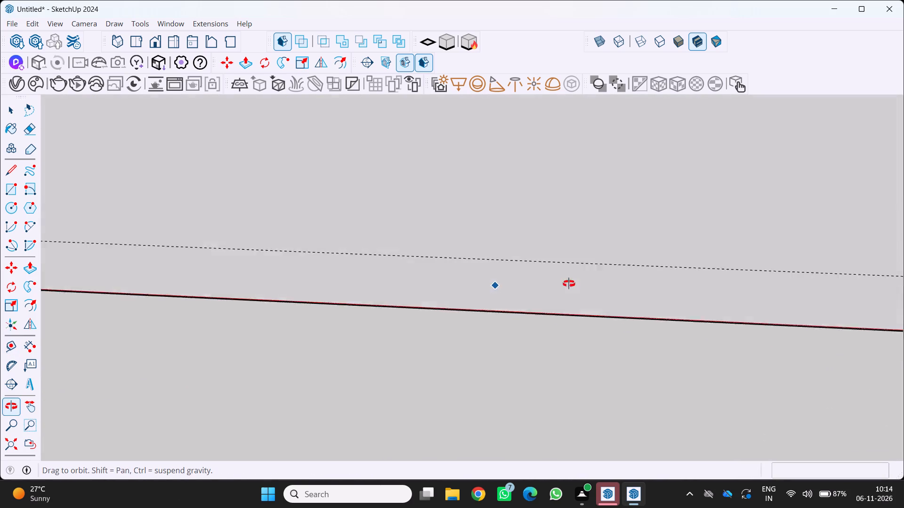
{"action": "middle_click_drag", "start_coordinate": [569, 284], "coordinate": [616, 288]}
{"action": "middle_click", "coordinate": [615, 288]}
{"action": "scroll", "coordinate": [555, 273], "scroll_direction": "down", "scroll_amount": 1}
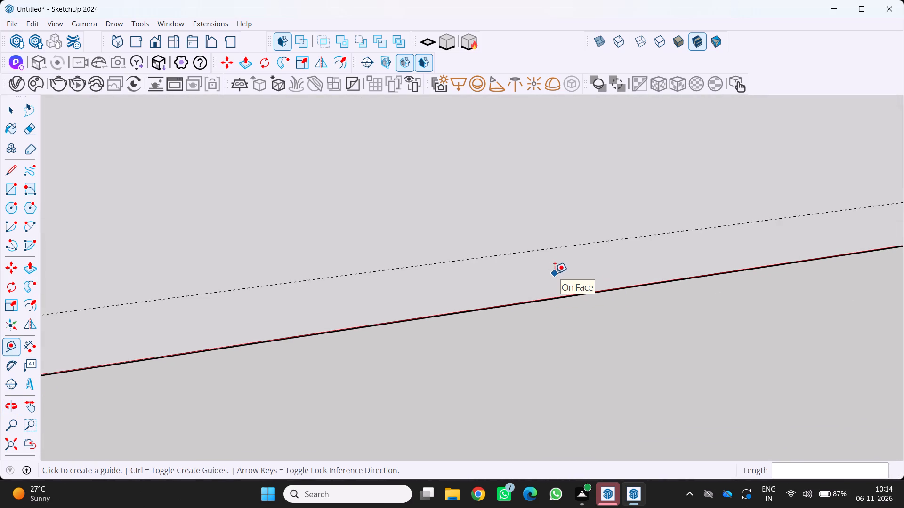
{"action": "scroll", "coordinate": [555, 273], "scroll_direction": "down", "scroll_amount": 16}
{"action": "middle_click_drag", "start_coordinate": [546, 282], "coordinate": [474, 317]}
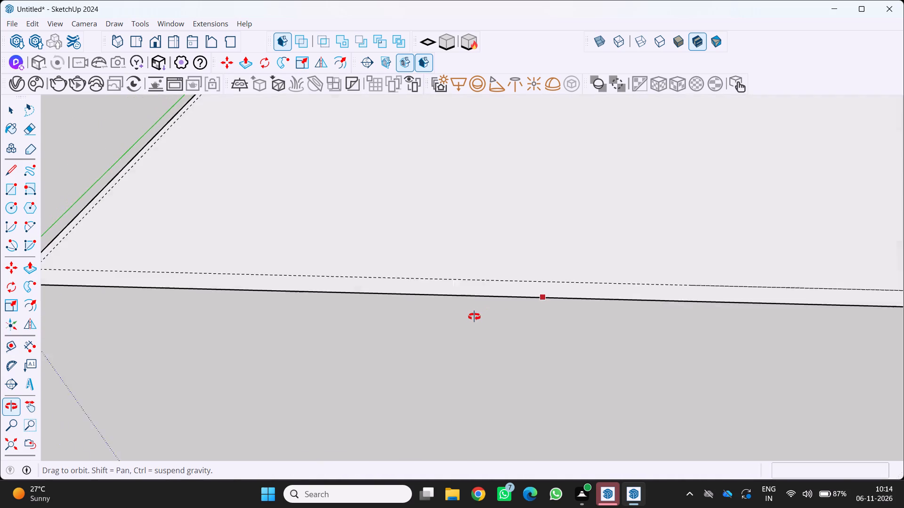
{"action": "middle_click_drag", "start_coordinate": [474, 317], "coordinate": [468, 324]}
{"action": "middle_click", "coordinate": [468, 324]}
{"action": "scroll", "coordinate": [476, 295], "scroll_direction": "down", "scroll_amount": 6}
{"action": "middle_click_drag", "start_coordinate": [511, 237], "coordinate": [502, 246]}
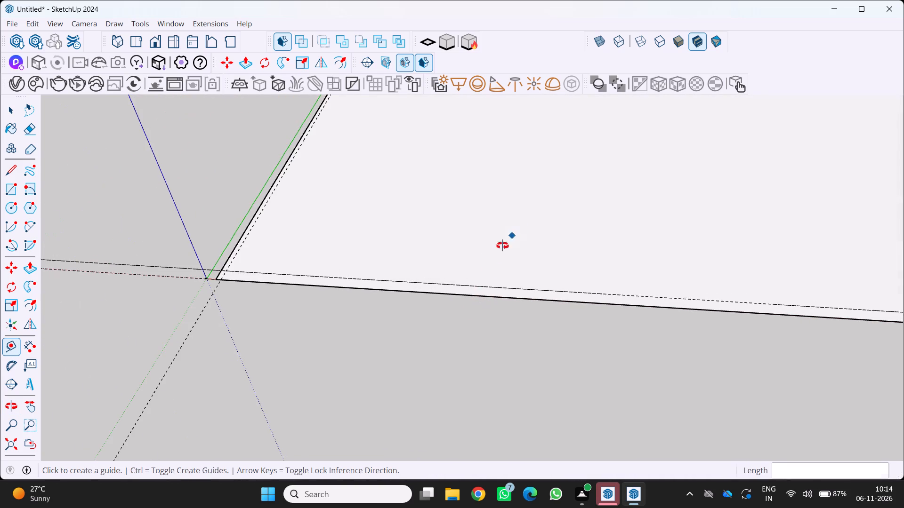
{"action": "middle_click_drag", "start_coordinate": [502, 246], "coordinate": [396, 289]}
{"action": "middle_click", "coordinate": [396, 288]}
{"action": "scroll", "coordinate": [382, 277], "scroll_direction": "down", "scroll_amount": 19}
{"action": "middle_click_drag", "start_coordinate": [303, 317], "coordinate": [392, 312]}
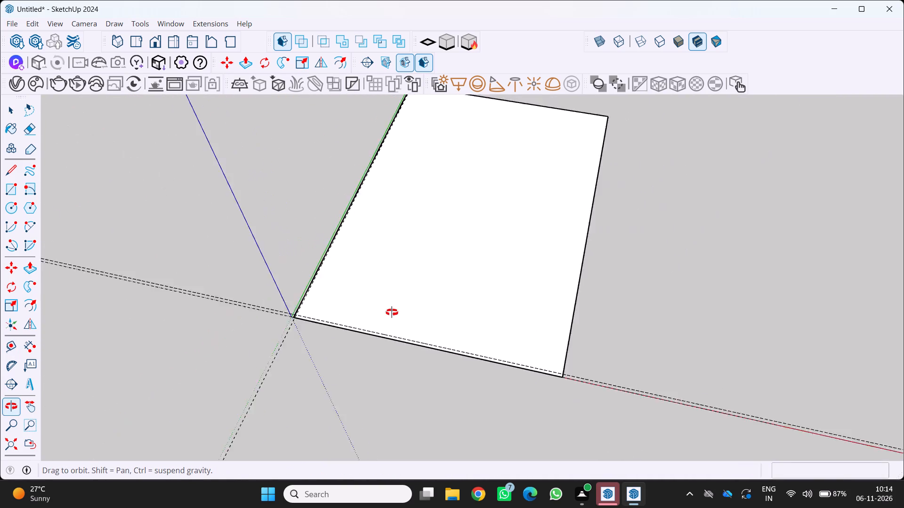
{"action": "middle_click_drag", "start_coordinate": [392, 312], "coordinate": [450, 256]}
{"action": "middle_click_drag", "start_coordinate": [447, 248], "coordinate": [444, 238]}
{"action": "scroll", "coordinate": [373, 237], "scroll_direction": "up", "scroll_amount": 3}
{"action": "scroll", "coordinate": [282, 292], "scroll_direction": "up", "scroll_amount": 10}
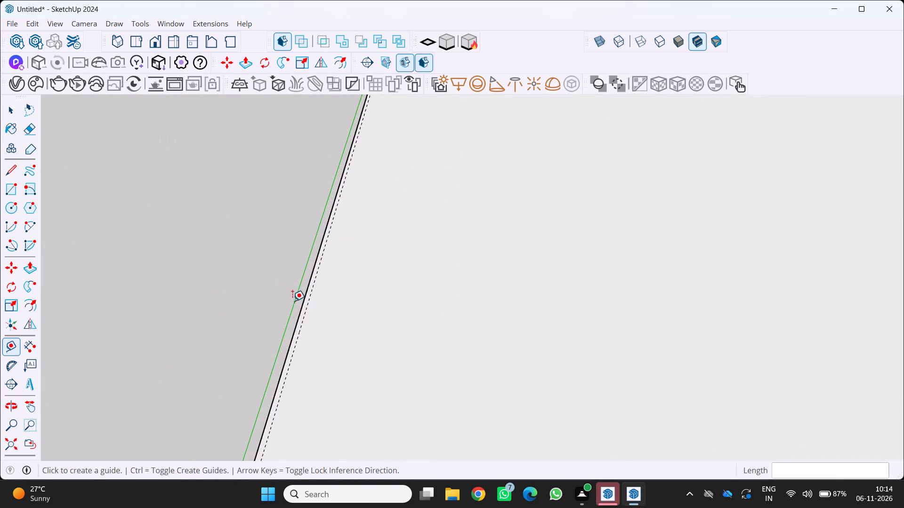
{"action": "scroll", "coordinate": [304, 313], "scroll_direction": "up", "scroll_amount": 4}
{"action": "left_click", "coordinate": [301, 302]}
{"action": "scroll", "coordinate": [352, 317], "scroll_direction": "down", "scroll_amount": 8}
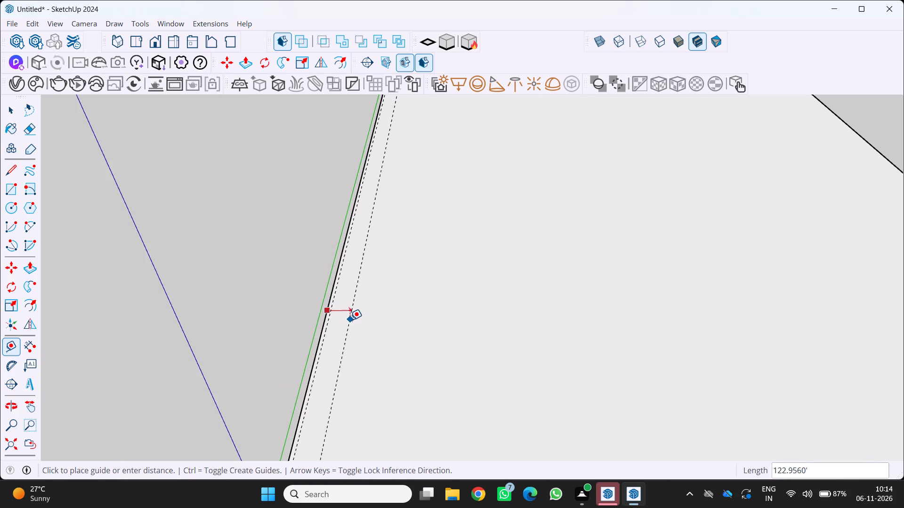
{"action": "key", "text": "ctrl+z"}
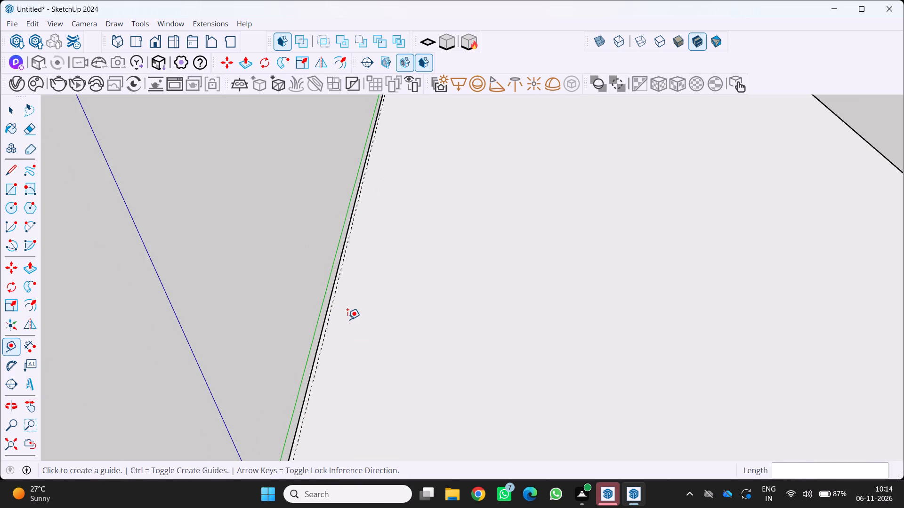
Undo the guides and the rectangle beside the origin until the ground is empty.
{"action": "key", "text": "ctrl+z"}
{"action": "key", "text": "ctrl+z"}
{"action": "key", "text": "z"}
{"action": "scroll", "coordinate": [341, 325], "scroll_direction": "down", "scroll_amount": 6}
{"action": "key", "text": "ctrl+z"}
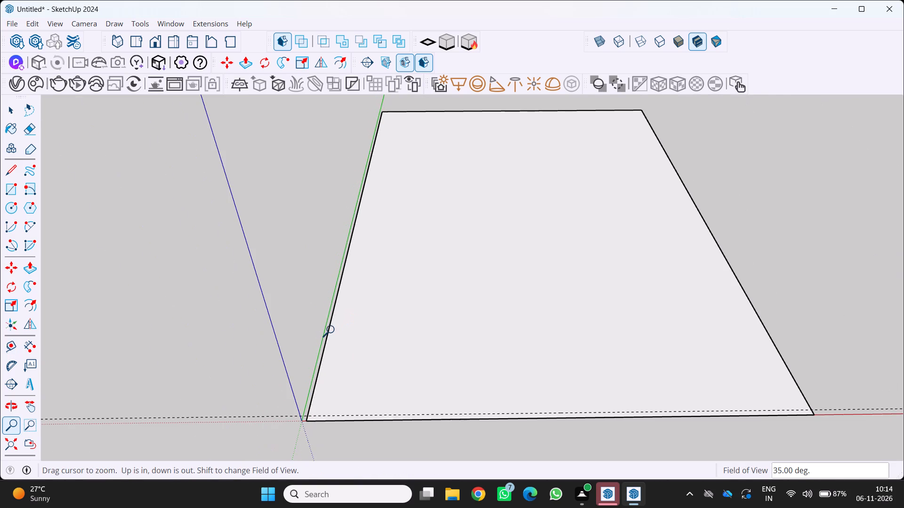
{"action": "key", "text": "ctrl+z"}
{"action": "key", "text": "ctrl+z"}
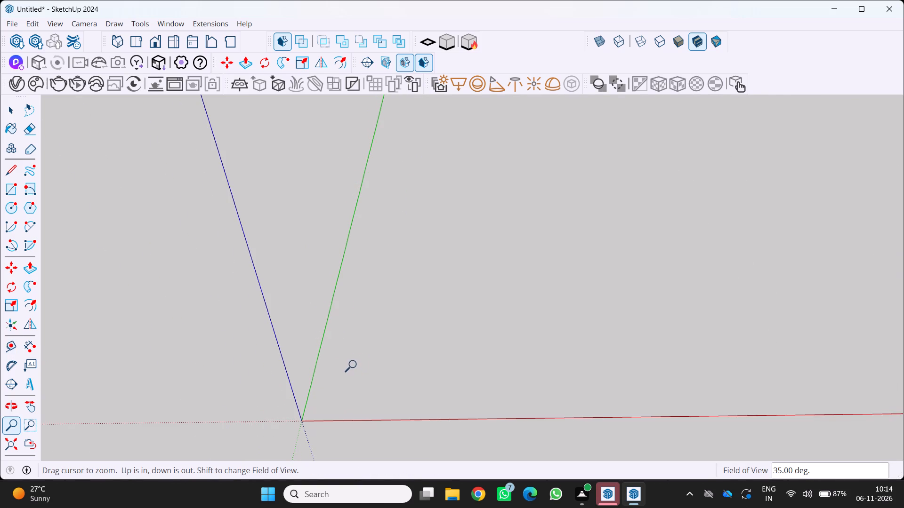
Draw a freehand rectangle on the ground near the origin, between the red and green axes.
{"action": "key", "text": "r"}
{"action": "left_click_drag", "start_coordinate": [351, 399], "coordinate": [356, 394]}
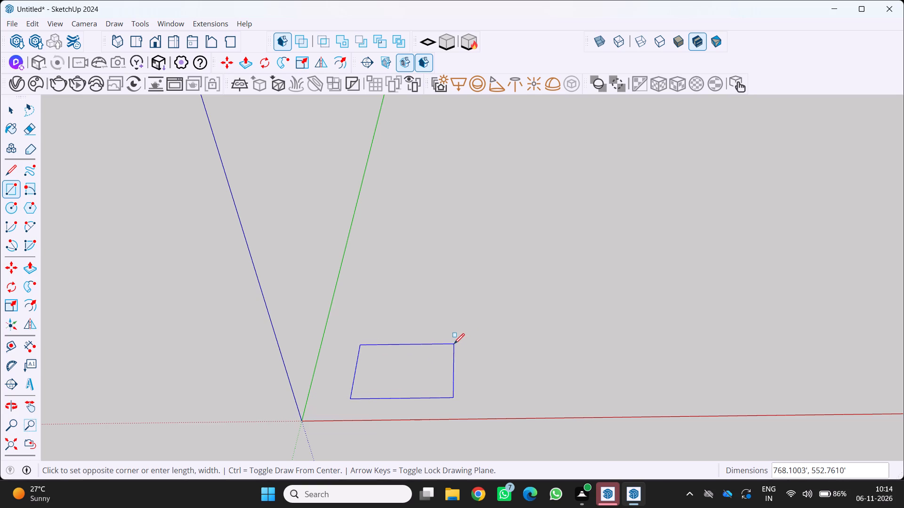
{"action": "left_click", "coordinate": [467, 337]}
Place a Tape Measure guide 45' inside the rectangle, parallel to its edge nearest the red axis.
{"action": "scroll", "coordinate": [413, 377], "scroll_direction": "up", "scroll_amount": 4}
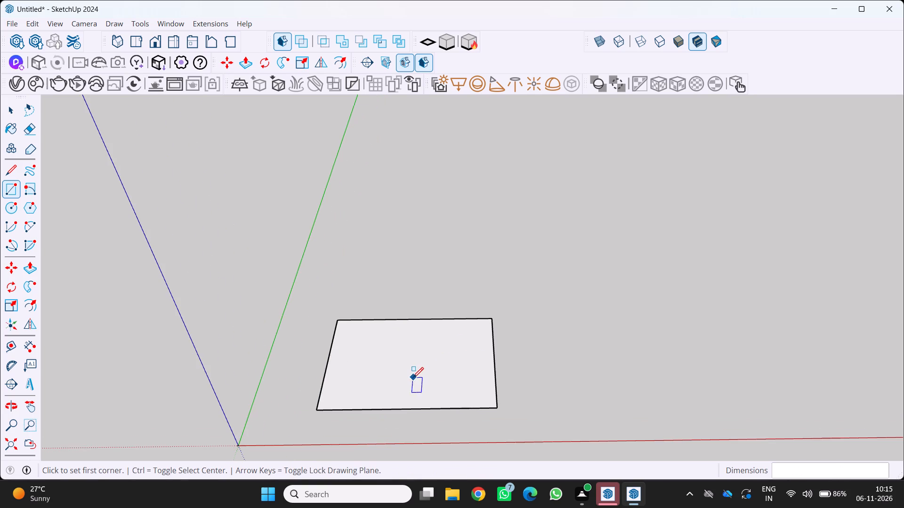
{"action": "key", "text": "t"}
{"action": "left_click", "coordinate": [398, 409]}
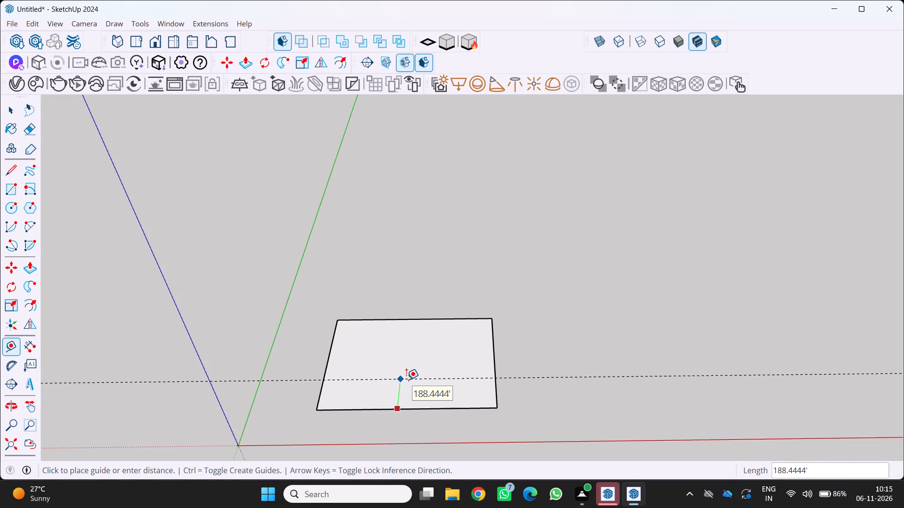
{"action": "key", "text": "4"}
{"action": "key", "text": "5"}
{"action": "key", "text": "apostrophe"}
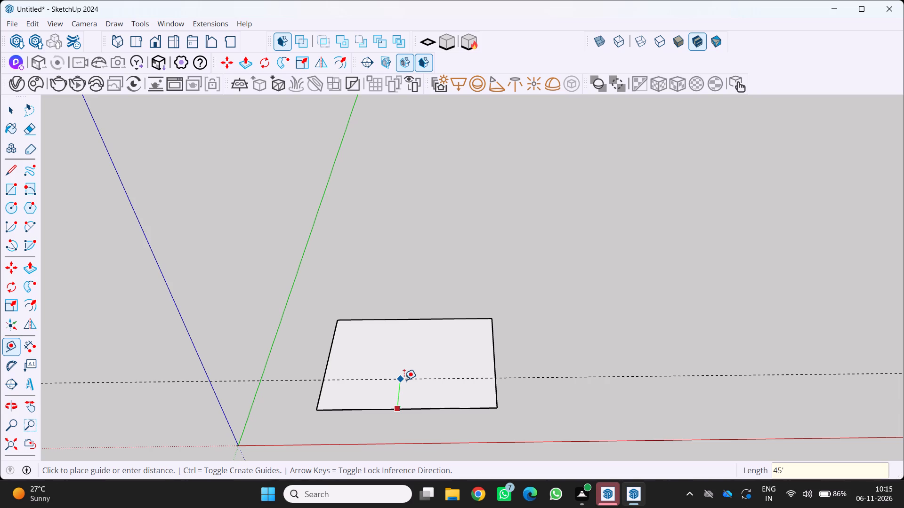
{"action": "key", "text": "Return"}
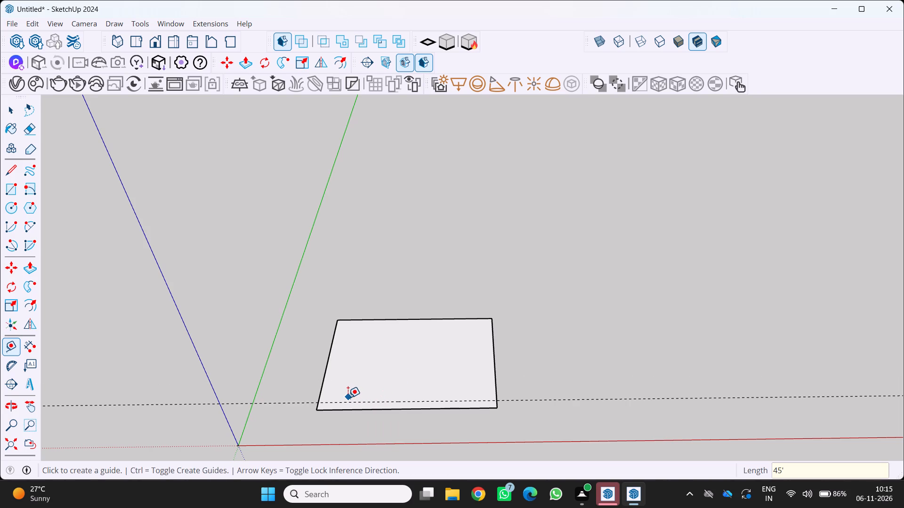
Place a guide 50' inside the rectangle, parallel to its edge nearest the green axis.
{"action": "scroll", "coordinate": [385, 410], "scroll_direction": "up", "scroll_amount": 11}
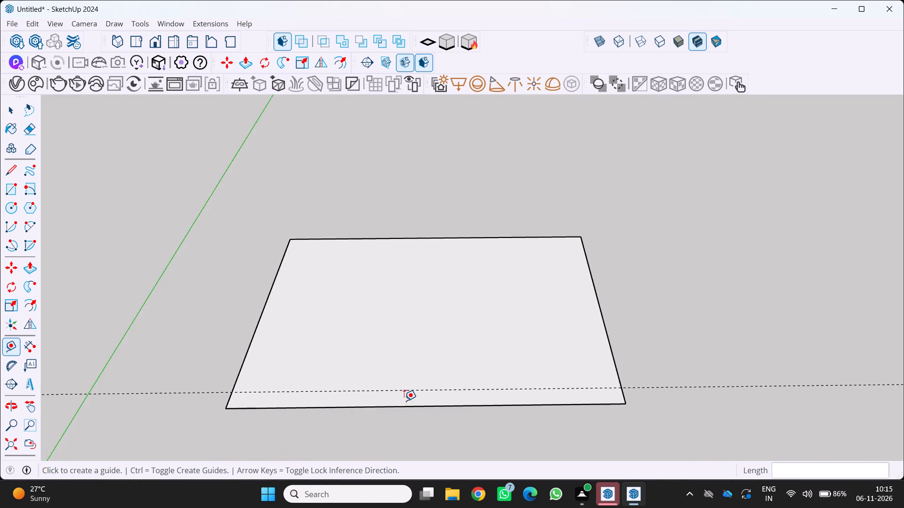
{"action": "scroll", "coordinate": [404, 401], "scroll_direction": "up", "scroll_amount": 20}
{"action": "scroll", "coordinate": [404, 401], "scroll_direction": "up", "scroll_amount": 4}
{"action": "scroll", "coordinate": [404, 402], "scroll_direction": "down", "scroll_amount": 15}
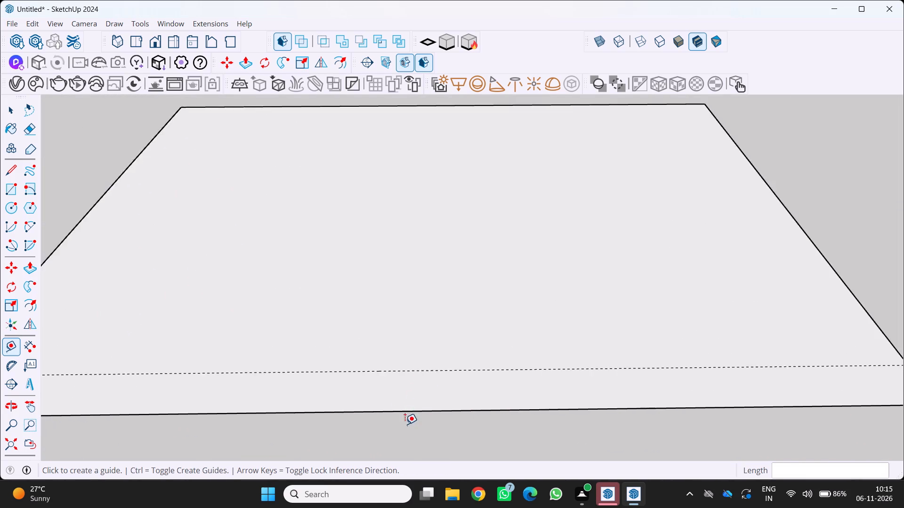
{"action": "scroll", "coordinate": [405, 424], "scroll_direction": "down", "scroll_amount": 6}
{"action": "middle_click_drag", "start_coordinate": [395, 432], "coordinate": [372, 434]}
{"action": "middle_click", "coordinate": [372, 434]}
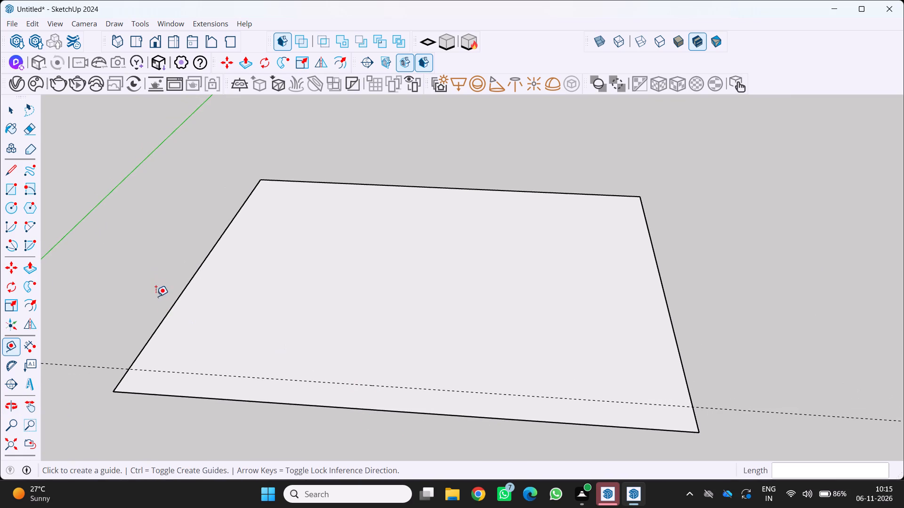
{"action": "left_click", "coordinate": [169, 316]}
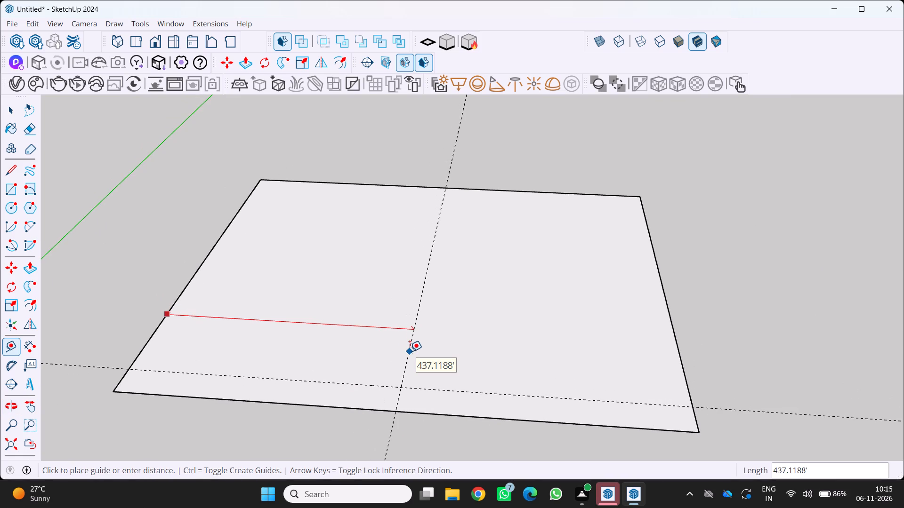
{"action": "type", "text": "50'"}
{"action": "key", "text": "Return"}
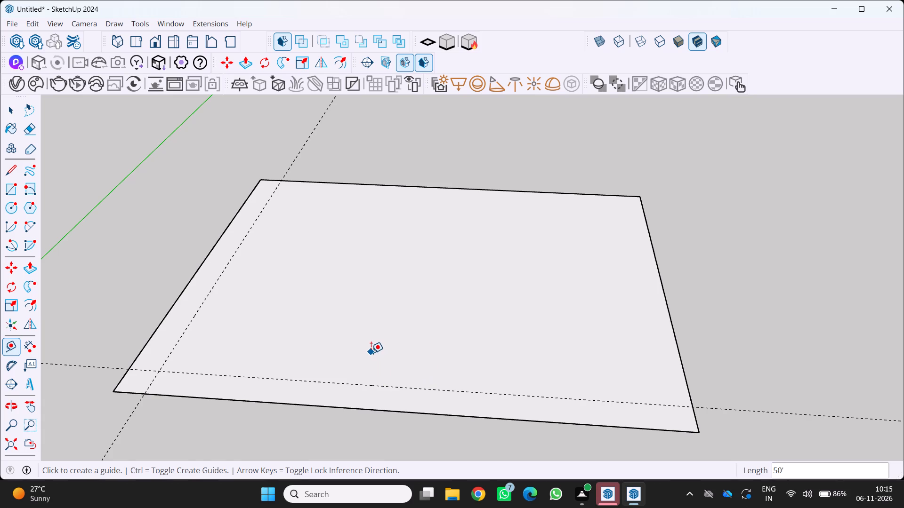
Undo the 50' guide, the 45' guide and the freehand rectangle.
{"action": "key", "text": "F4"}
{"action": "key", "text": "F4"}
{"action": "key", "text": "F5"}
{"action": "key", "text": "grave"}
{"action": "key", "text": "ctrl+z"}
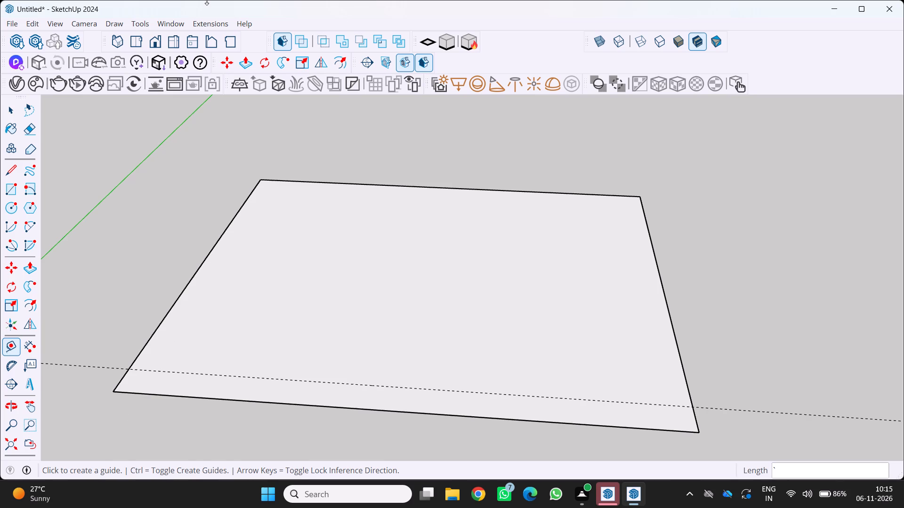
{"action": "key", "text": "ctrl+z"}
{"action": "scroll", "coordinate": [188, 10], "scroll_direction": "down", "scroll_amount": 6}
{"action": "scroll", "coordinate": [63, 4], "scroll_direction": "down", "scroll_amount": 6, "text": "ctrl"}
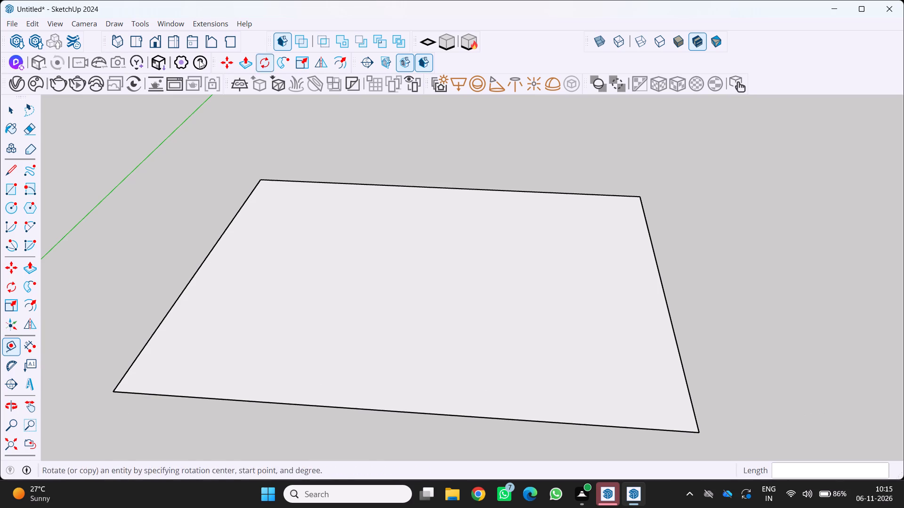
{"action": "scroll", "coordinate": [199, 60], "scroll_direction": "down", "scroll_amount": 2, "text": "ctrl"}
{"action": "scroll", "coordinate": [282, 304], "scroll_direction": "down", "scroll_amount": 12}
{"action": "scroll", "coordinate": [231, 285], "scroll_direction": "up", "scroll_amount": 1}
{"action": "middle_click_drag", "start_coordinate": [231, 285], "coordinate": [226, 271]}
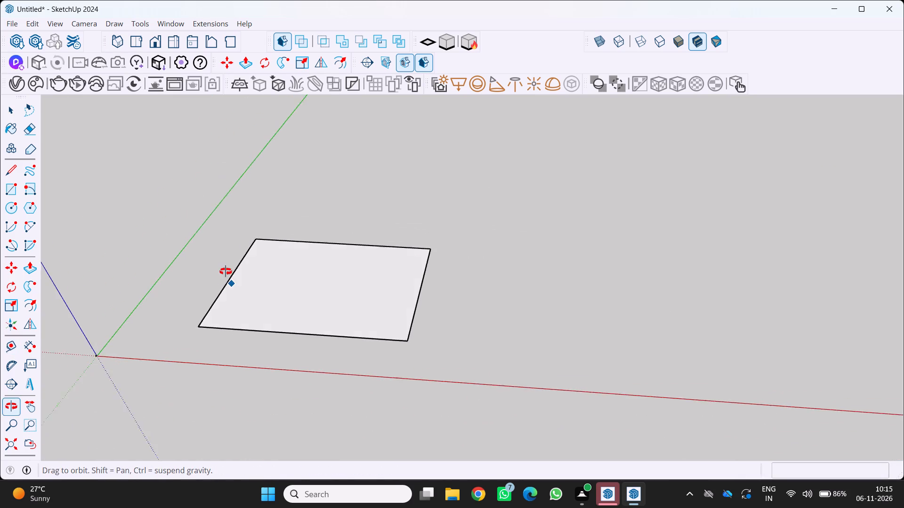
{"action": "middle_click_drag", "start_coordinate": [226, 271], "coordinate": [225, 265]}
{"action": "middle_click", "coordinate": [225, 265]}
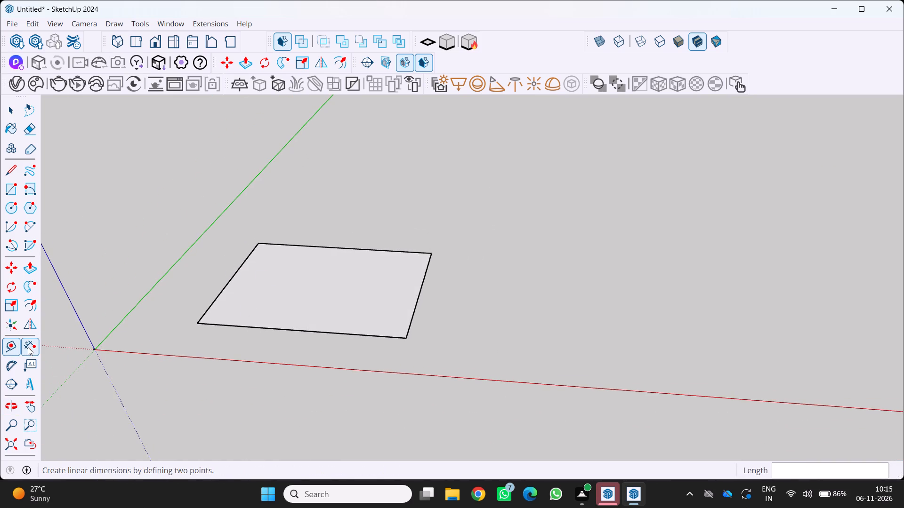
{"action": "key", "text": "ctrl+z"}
Draw a 45' by 50' rectangle on the ground between the red and green axes.
{"action": "scroll", "coordinate": [228, 355], "scroll_direction": "down", "scroll_amount": 3}
{"action": "middle_click_drag", "start_coordinate": [213, 338], "coordinate": [249, 323]}
{"action": "middle_click", "coordinate": [249, 323]}
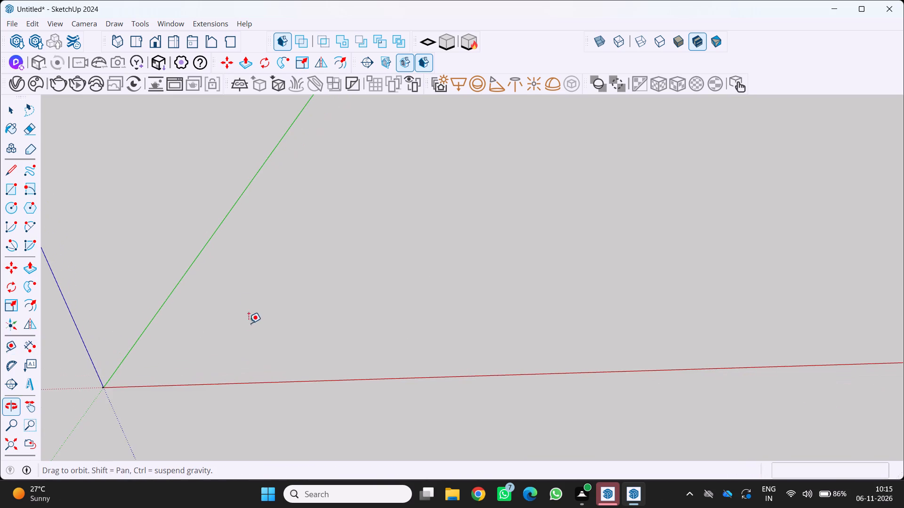
{"action": "key", "text": "r"}
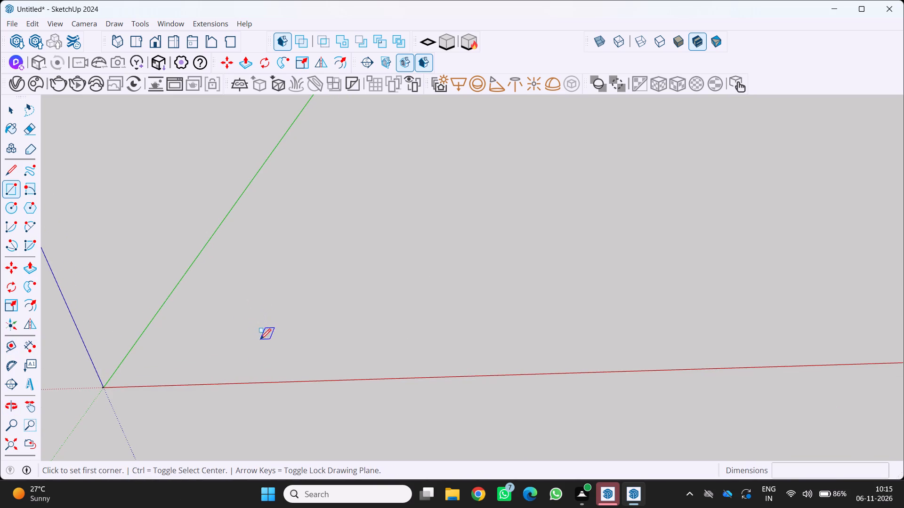
{"action": "left_click", "coordinate": [262, 339]}
{"action": "scroll", "coordinate": [425, 276], "scroll_direction": "down", "scroll_amount": 4}
{"action": "scroll", "coordinate": [424, 276], "scroll_direction": "up", "scroll_amount": 1}
{"action": "scroll", "coordinate": [404, 274], "scroll_direction": "down", "scroll_amount": 1}
{"action": "middle_click_drag", "start_coordinate": [404, 274], "coordinate": [370, 255]}
{"action": "middle_click_drag", "start_coordinate": [371, 254], "coordinate": [376, 253]}
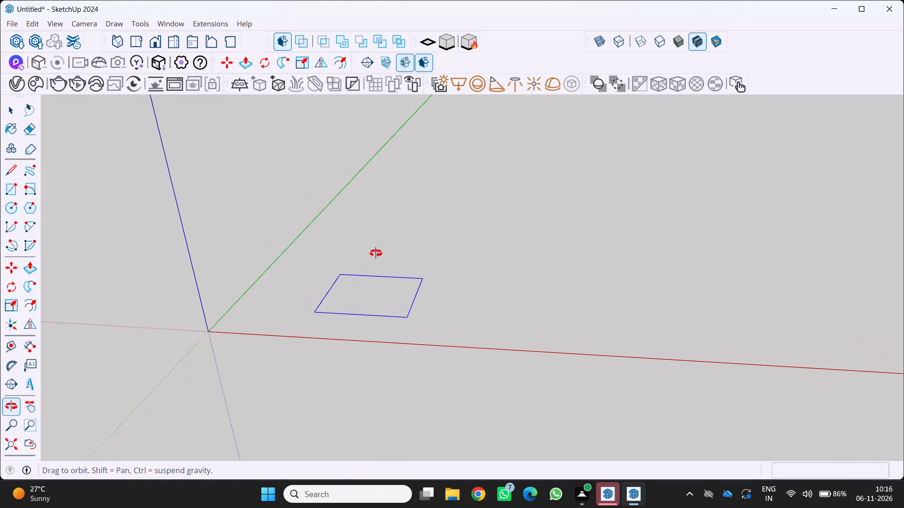
{"action": "middle_click_drag", "start_coordinate": [376, 253], "coordinate": [378, 253]}
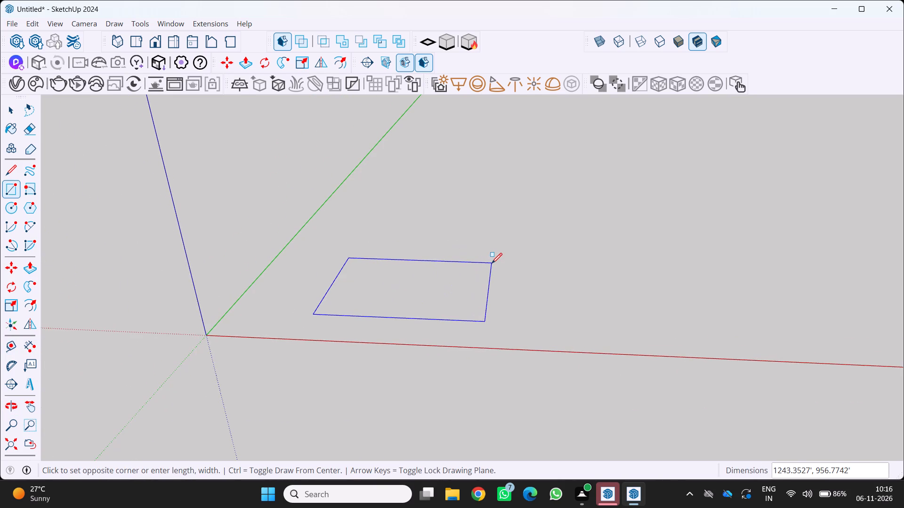
{"action": "key", "text": "4"}
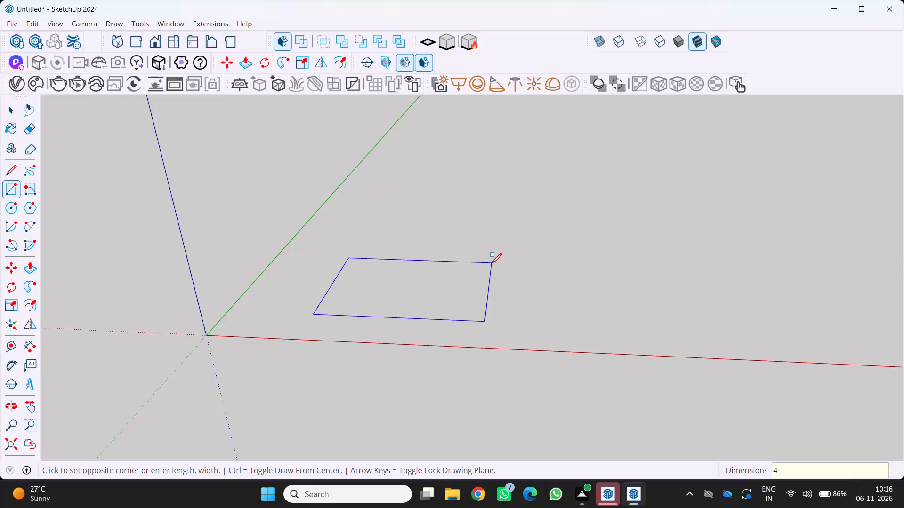
{"action": "key", "text": "5"}
{"action": "key", "text": "apostrophe"}
{"action": "key", "text": "comma"}
{"action": "type", "text": "50'"}
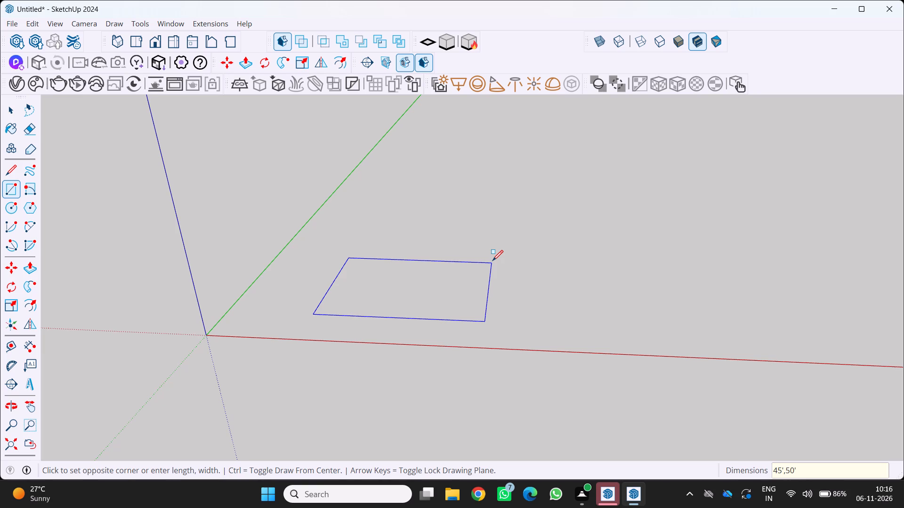
{"action": "key", "text": "Return"}
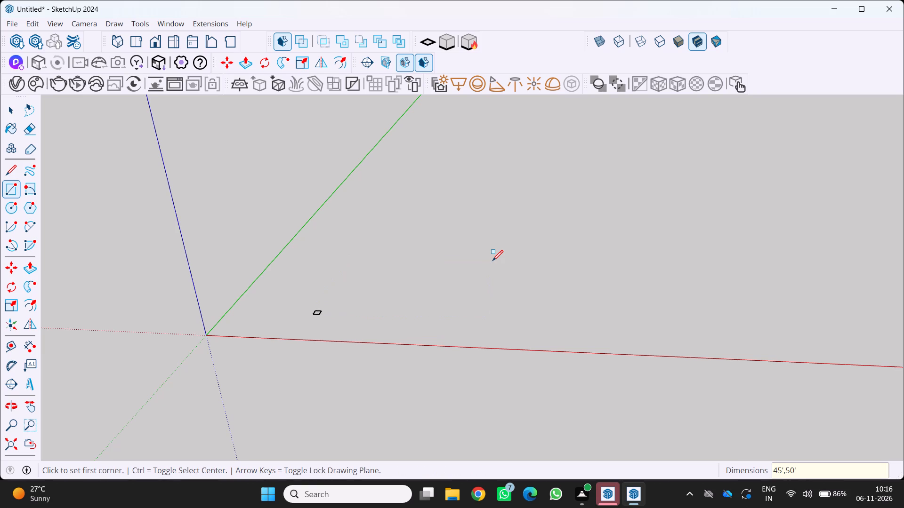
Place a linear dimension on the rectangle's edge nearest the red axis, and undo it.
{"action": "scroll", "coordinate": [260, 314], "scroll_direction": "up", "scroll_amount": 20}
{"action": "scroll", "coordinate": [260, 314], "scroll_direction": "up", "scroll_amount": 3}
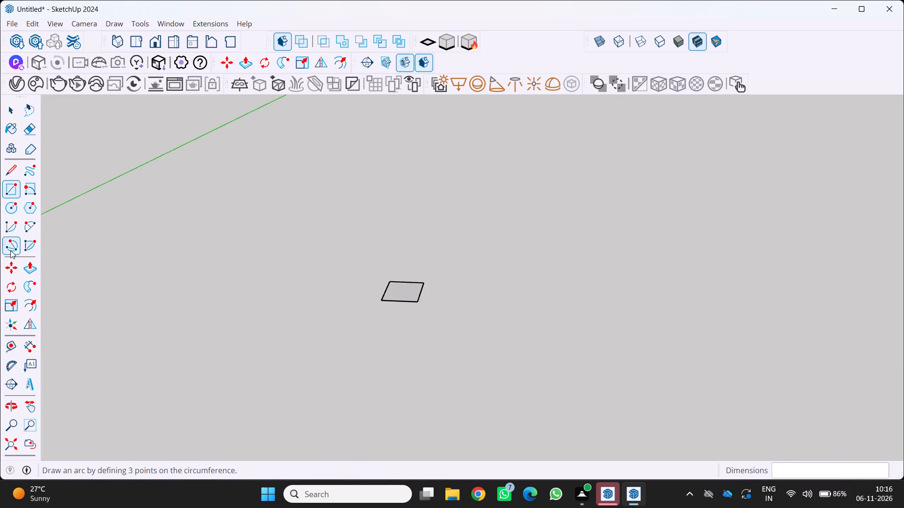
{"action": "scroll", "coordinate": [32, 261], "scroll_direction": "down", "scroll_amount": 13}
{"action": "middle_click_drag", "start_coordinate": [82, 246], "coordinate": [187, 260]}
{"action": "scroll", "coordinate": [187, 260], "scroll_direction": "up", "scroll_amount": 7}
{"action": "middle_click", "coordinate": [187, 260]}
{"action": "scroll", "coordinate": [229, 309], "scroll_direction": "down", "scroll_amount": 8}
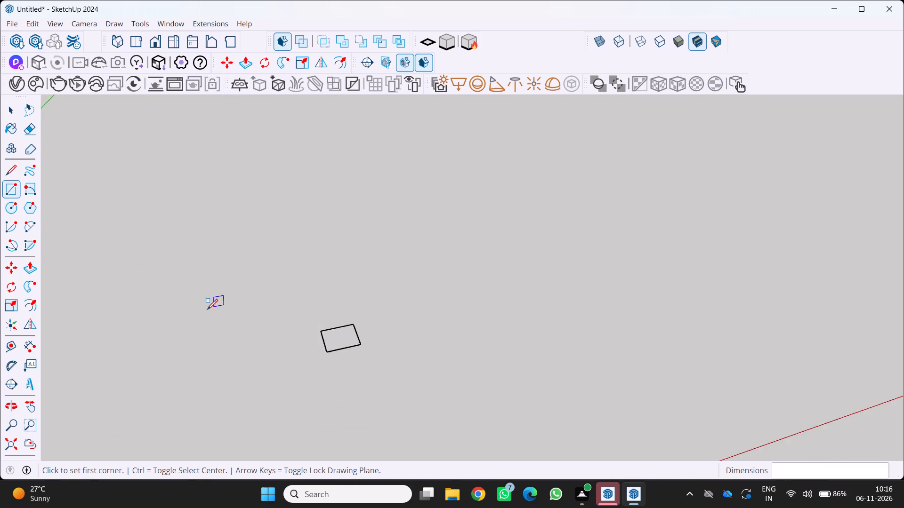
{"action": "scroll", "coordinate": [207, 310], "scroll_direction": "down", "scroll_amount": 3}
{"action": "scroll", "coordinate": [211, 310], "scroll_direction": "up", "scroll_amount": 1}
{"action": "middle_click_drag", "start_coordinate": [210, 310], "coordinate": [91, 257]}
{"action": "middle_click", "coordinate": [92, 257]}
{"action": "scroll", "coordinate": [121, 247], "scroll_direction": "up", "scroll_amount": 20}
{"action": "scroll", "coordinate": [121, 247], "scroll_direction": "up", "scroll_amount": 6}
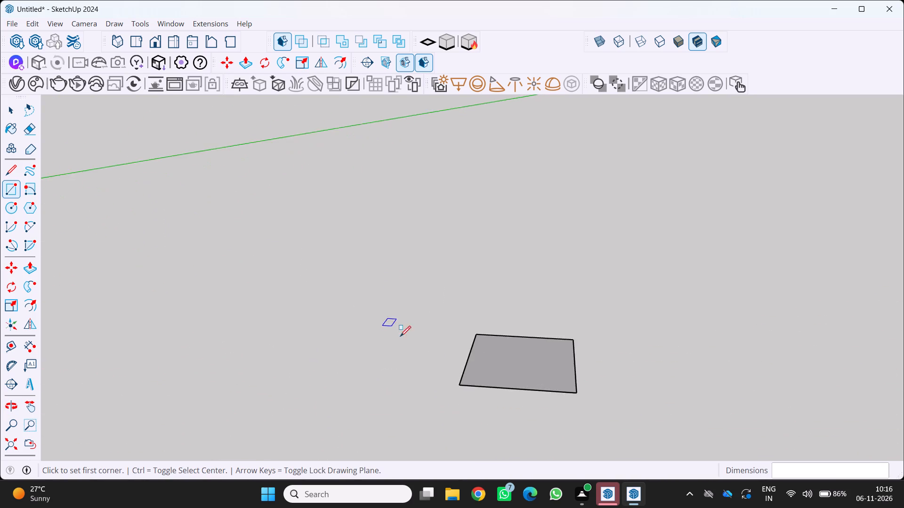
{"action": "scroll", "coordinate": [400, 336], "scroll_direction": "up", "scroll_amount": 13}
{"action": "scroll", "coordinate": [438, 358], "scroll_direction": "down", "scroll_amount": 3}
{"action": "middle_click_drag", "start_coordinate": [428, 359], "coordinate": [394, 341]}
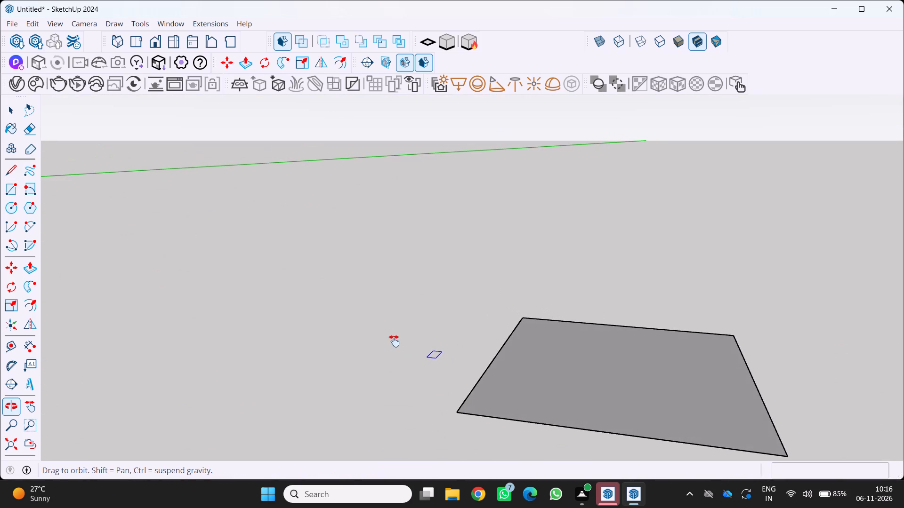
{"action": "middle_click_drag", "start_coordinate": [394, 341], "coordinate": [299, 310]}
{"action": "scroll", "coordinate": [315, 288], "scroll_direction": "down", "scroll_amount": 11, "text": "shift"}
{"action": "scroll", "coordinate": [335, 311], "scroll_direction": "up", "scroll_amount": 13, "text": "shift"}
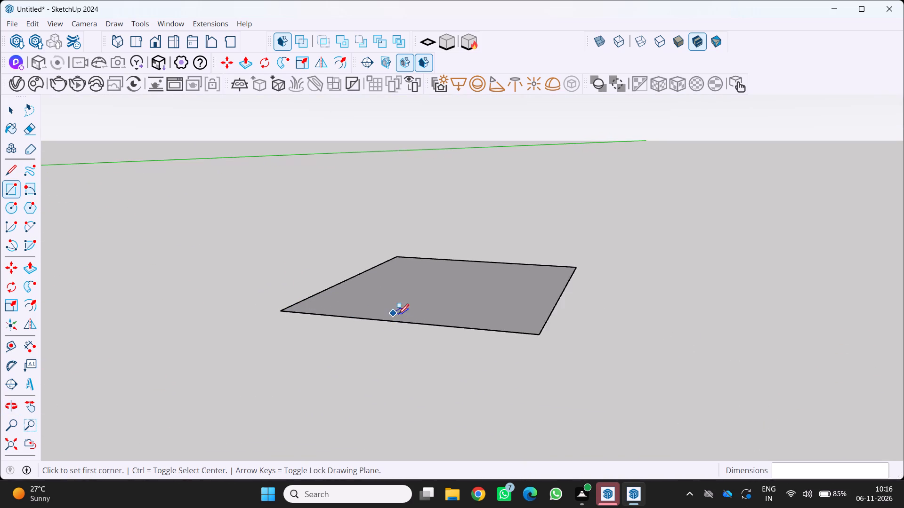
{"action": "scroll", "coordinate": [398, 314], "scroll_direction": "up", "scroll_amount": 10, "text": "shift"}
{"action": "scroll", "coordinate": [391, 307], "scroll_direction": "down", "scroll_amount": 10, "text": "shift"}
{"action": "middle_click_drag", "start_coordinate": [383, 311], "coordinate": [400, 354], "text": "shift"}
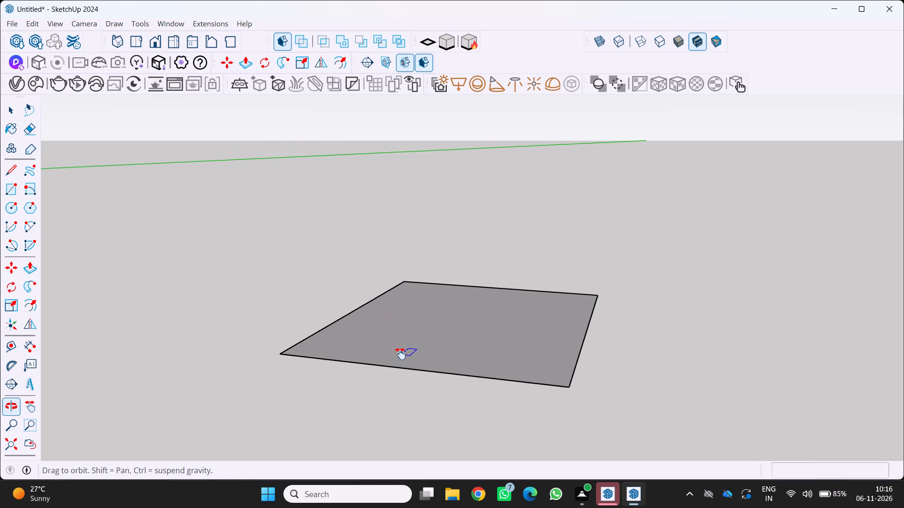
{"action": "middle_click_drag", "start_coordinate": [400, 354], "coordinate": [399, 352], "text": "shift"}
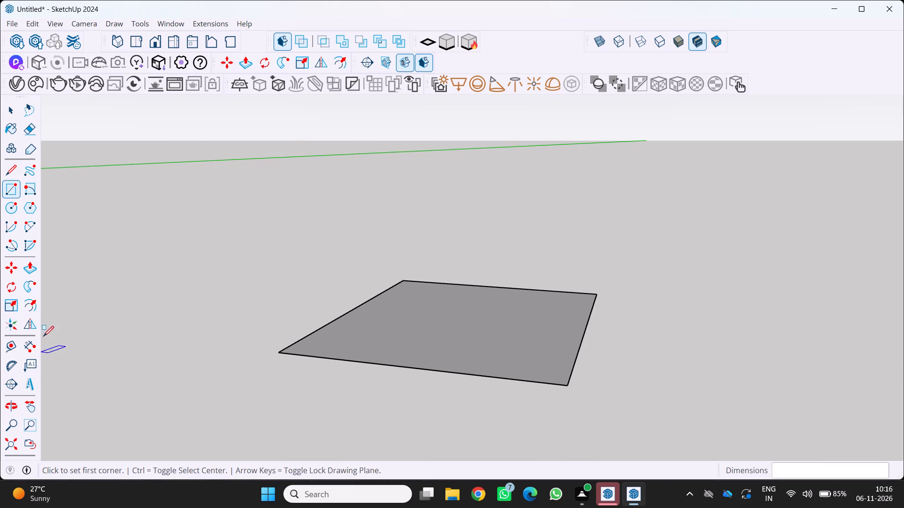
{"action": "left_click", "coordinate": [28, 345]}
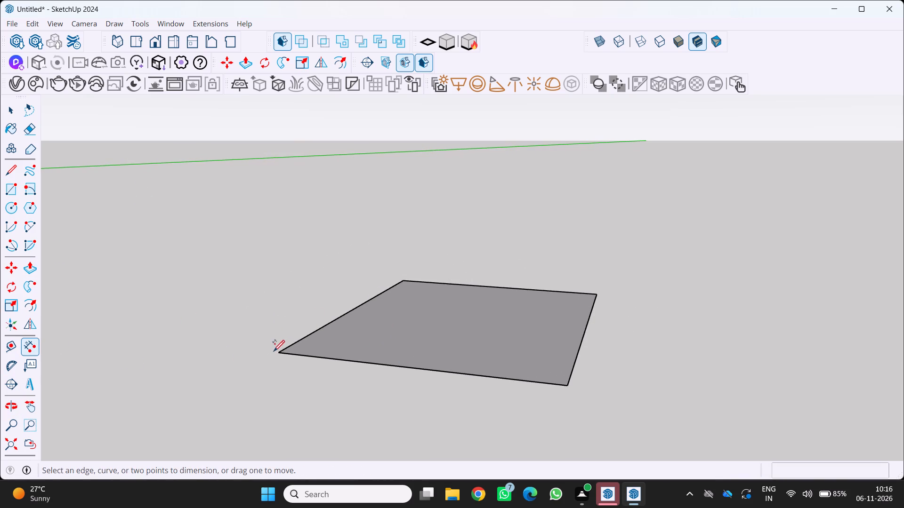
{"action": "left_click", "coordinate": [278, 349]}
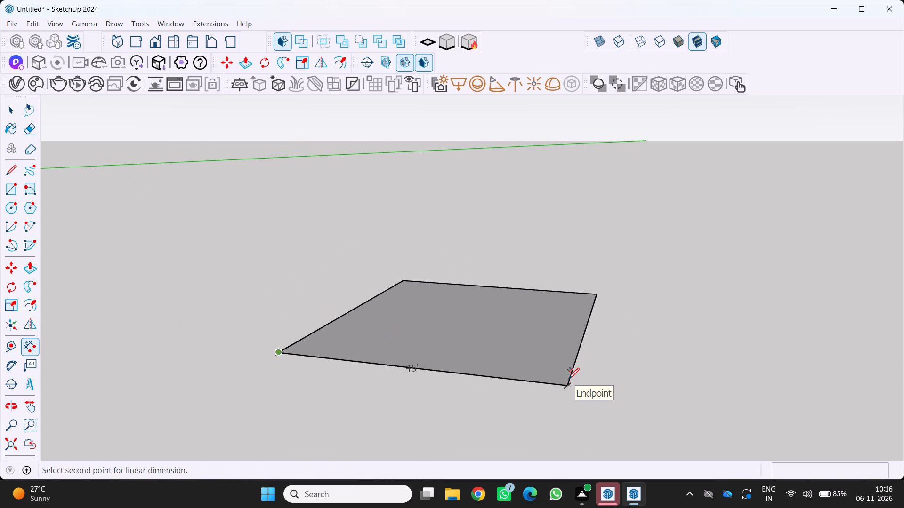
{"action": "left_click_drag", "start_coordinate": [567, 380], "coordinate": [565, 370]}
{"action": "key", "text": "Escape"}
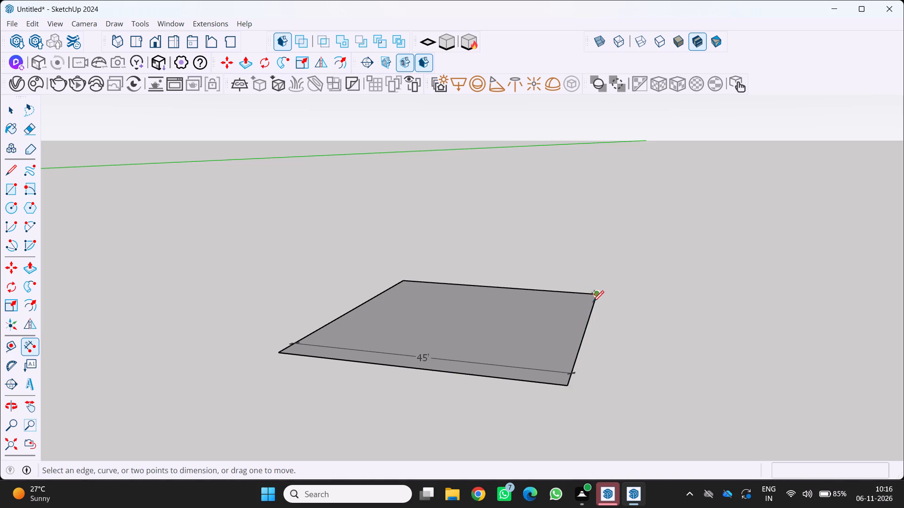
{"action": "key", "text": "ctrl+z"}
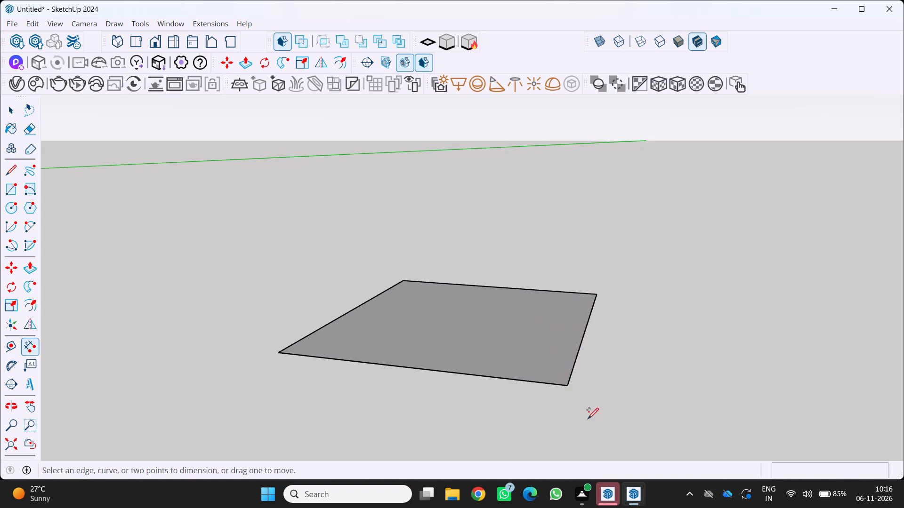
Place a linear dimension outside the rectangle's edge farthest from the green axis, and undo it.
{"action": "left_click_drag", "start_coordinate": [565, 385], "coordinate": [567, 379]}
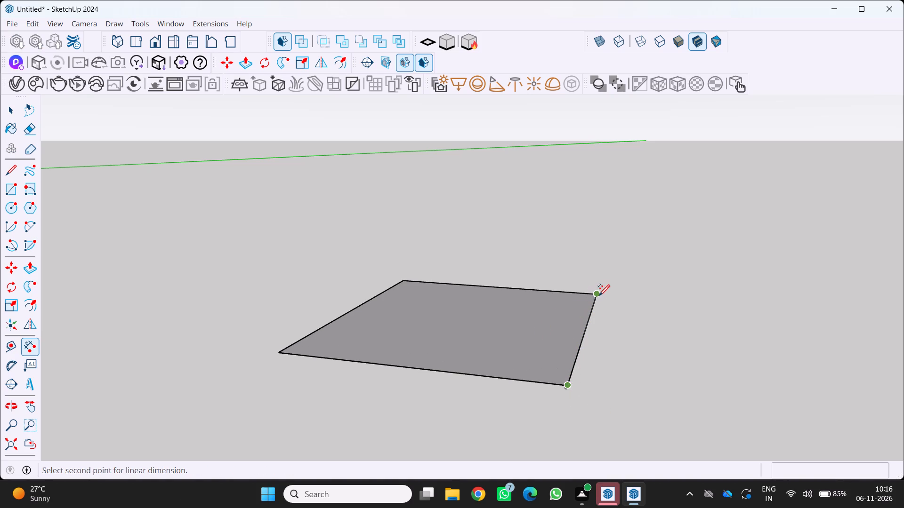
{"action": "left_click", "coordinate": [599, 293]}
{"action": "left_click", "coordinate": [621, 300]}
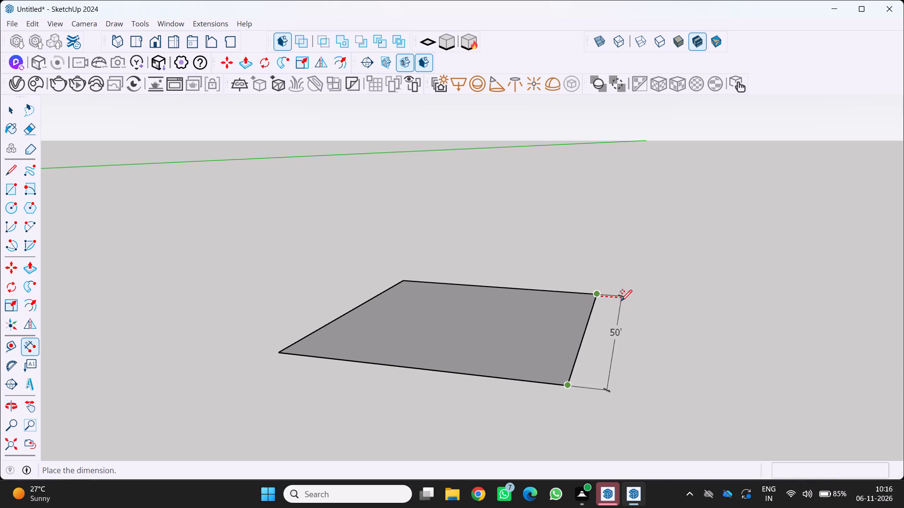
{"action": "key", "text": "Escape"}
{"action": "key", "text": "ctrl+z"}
Make a group from the rectangle's face and all its edges.
{"action": "scroll", "coordinate": [524, 355], "scroll_direction": "down", "scroll_amount": 4}
{"action": "middle_click_drag", "start_coordinate": [479, 363], "coordinate": [551, 365]}
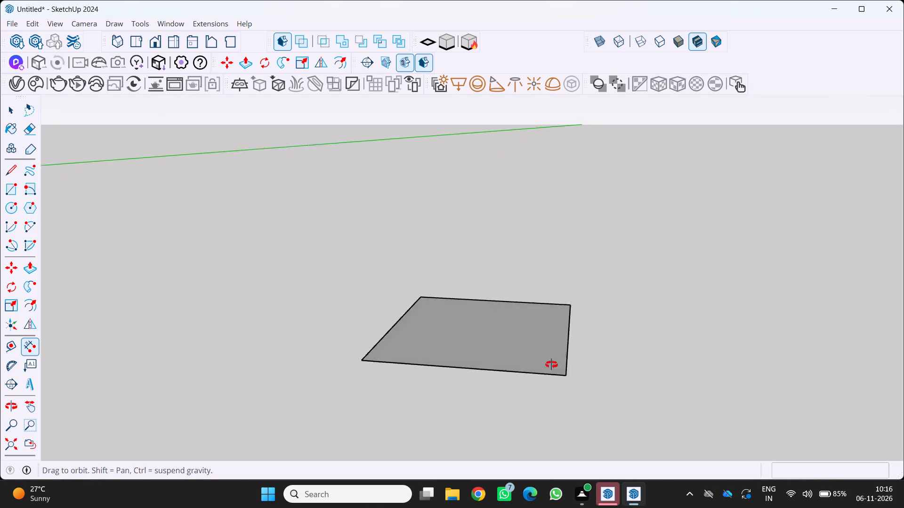
{"action": "middle_click_drag", "start_coordinate": [551, 365], "coordinate": [554, 364]}
{"action": "scroll", "coordinate": [542, 350], "scroll_direction": "down", "scroll_amount": 20}
{"action": "scroll", "coordinate": [495, 362], "scroll_direction": "up", "scroll_amount": 1}
{"action": "middle_click_drag", "start_coordinate": [493, 365], "coordinate": [408, 379]}
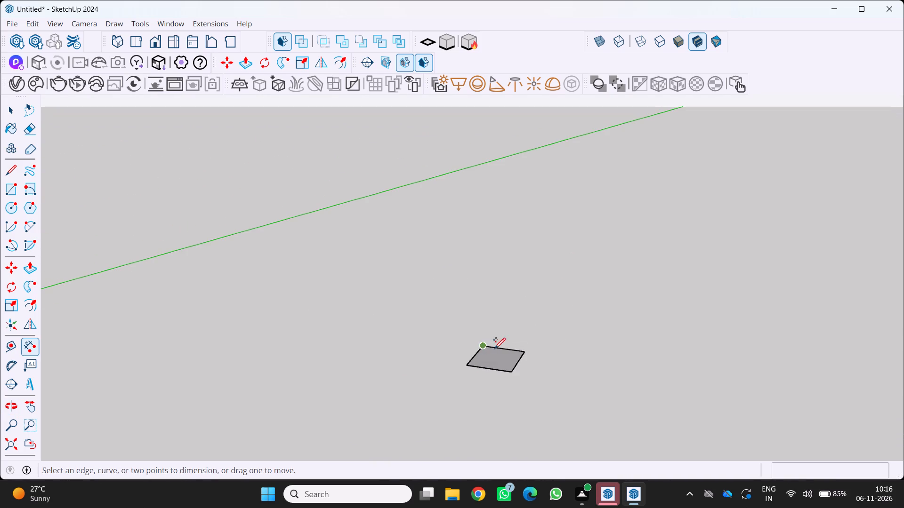
{"action": "key", "text": "space"}
{"action": "triple_click", "coordinate": [503, 358]}
{"action": "left_click", "coordinate": [502, 359]}
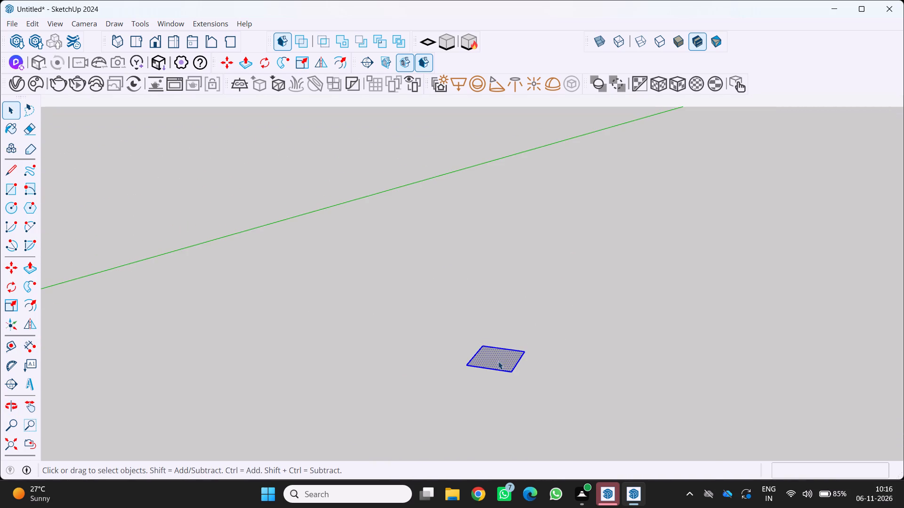
{"action": "right_click", "coordinate": [498, 361]}
{"action": "left_click", "coordinate": [517, 337]}
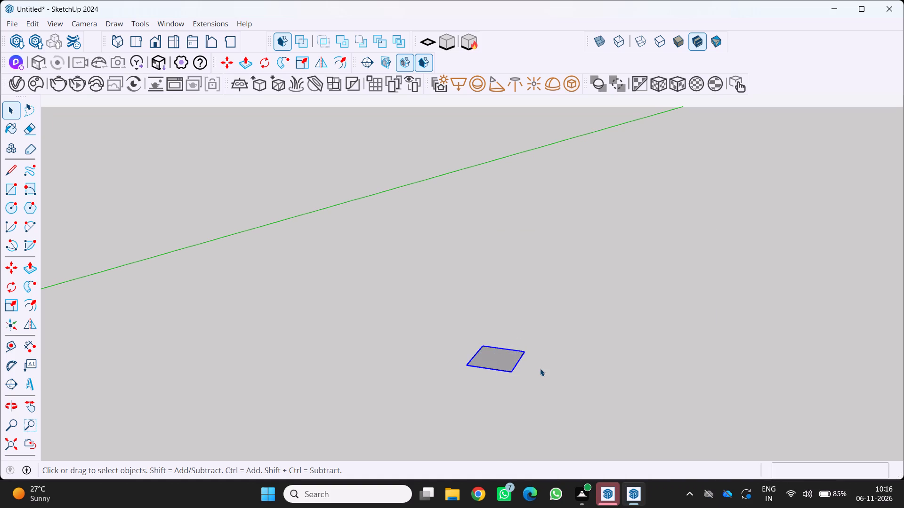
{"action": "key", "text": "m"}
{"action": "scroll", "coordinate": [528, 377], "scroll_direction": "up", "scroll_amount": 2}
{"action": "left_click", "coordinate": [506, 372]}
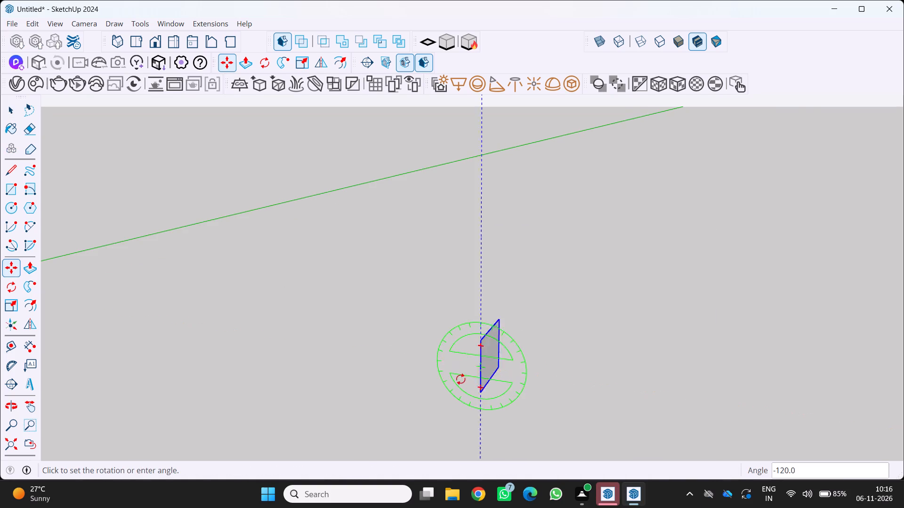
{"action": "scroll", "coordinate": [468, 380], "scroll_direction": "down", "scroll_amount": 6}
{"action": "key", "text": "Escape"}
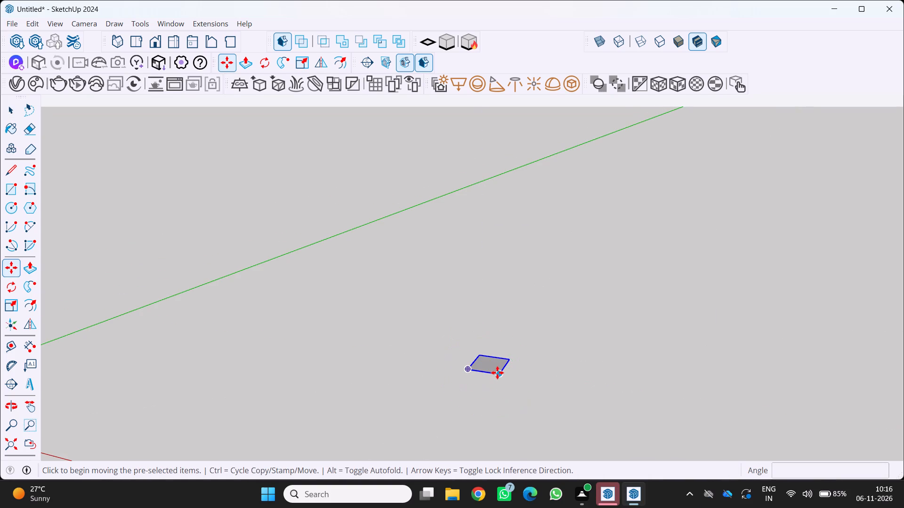
Move the rectangle group by its corner closer to the origin, with its front edge along the red axis.
{"action": "key", "text": "m"}
{"action": "left_click", "coordinate": [500, 373]}
{"action": "scroll", "coordinate": [518, 357], "scroll_direction": "down", "scroll_amount": 12}
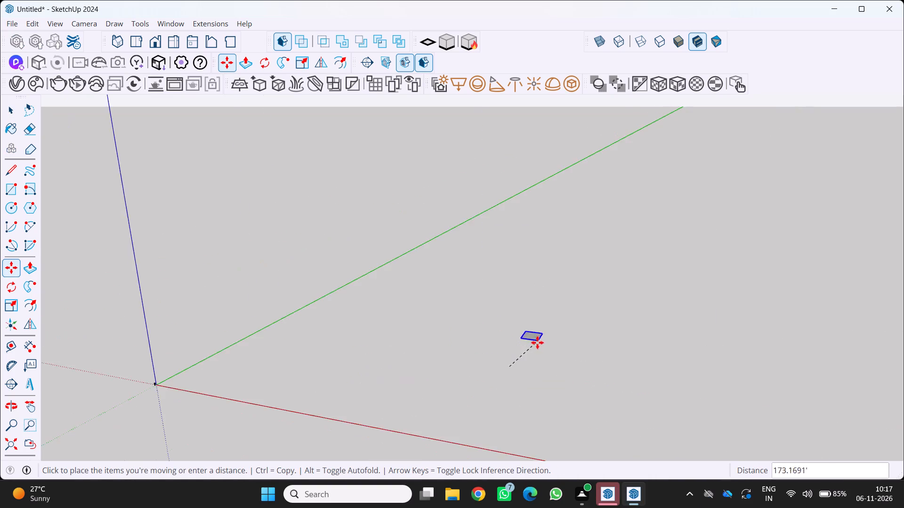
{"action": "scroll", "coordinate": [537, 342], "scroll_direction": "down", "scroll_amount": 1}
{"action": "scroll", "coordinate": [287, 394], "scroll_direction": "up", "scroll_amount": 10}
{"action": "scroll", "coordinate": [306, 361], "scroll_direction": "up", "scroll_amount": 13}
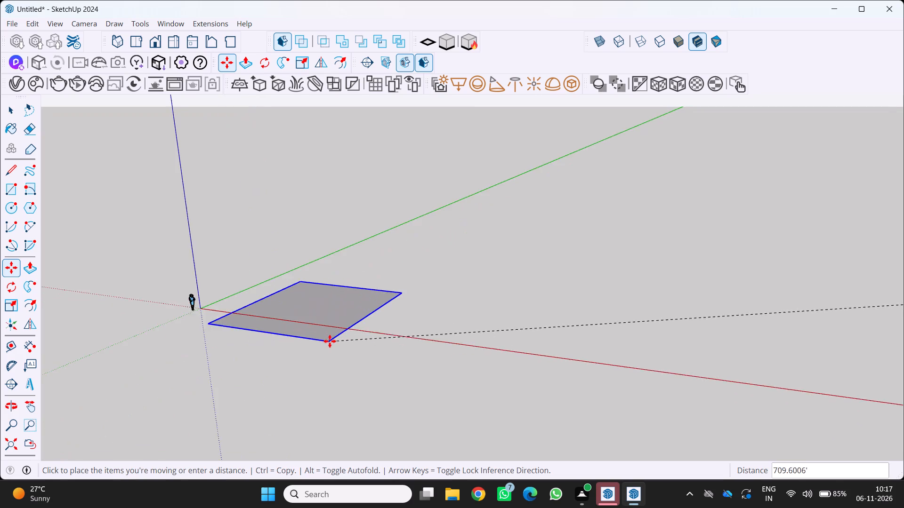
{"action": "scroll", "coordinate": [330, 341], "scroll_direction": "up", "scroll_amount": 3}
{"action": "middle_click_drag", "start_coordinate": [330, 341], "coordinate": [455, 343]}
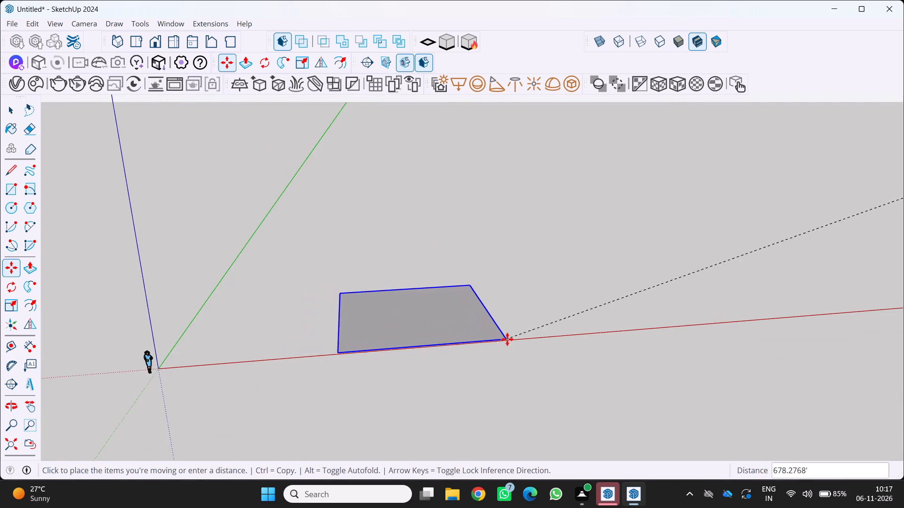
{"action": "left_click", "coordinate": [510, 341]}
{"action": "middle_click_drag", "start_coordinate": [444, 372], "coordinate": [335, 395]}
{"action": "scroll", "coordinate": [335, 395], "scroll_direction": "up", "scroll_amount": 1}
{"action": "scroll", "coordinate": [385, 382], "scroll_direction": "up", "scroll_amount": 6}
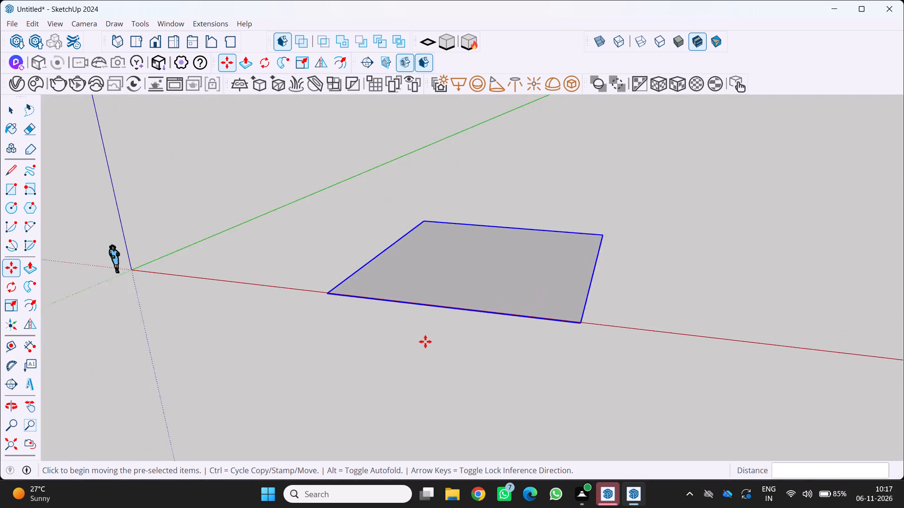
{"action": "scroll", "coordinate": [425, 341], "scroll_direction": "up", "scroll_amount": 10}
{"action": "scroll", "coordinate": [421, 324], "scroll_direction": "down", "scroll_amount": 7}
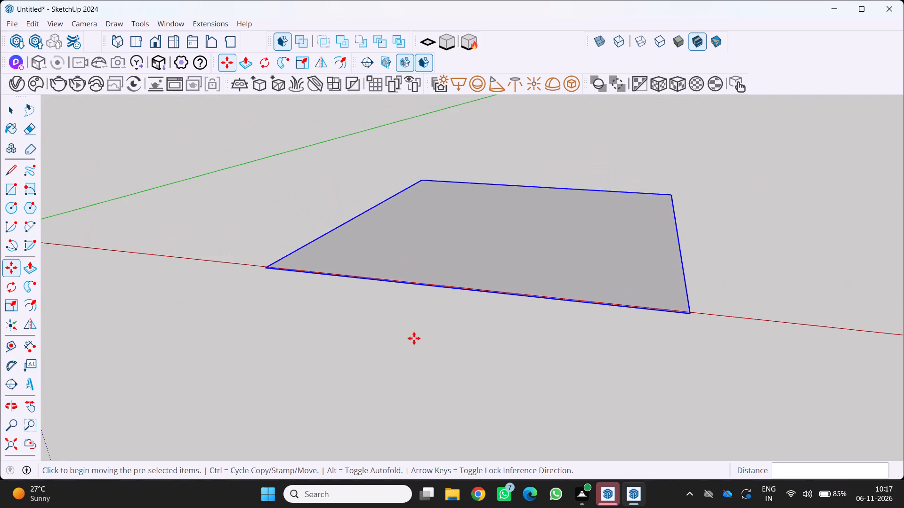
{"action": "middle_click_drag", "start_coordinate": [413, 341], "coordinate": [378, 405], "text": "shift"}
{"action": "key", "text": "space"}
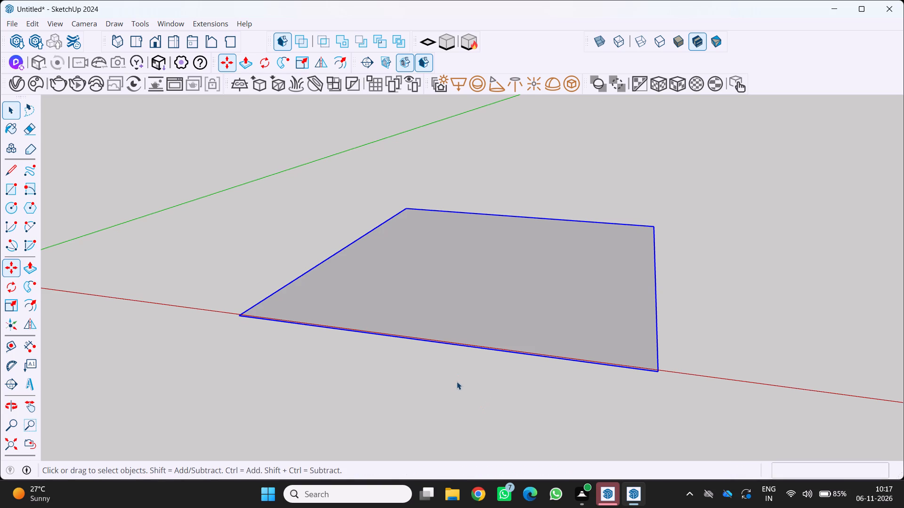
Open the base rectangle group for editing and extrude its face upward by 26' with Push/Pull.
{"action": "left_click", "coordinate": [448, 383]}
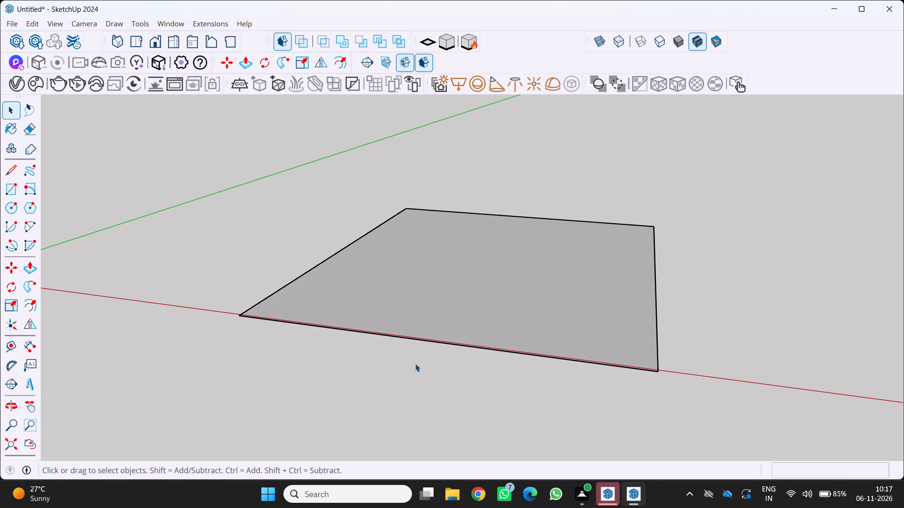
{"action": "scroll", "coordinate": [416, 364], "scroll_direction": "down", "scroll_amount": 6}
{"action": "middle_click_drag", "start_coordinate": [417, 367], "coordinate": [320, 363]}
{"action": "scroll", "coordinate": [320, 363], "scroll_direction": "down", "scroll_amount": 10}
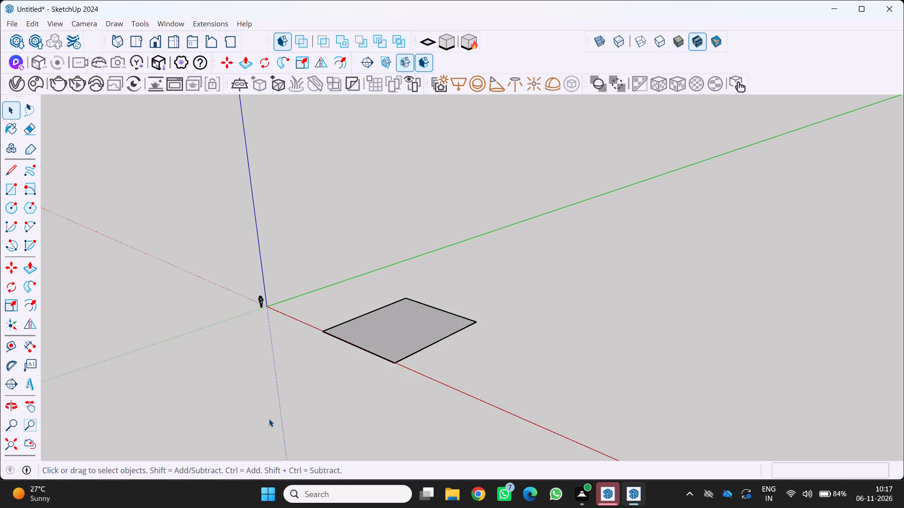
{"action": "scroll", "coordinate": [280, 438], "scroll_direction": "down", "scroll_amount": 5}
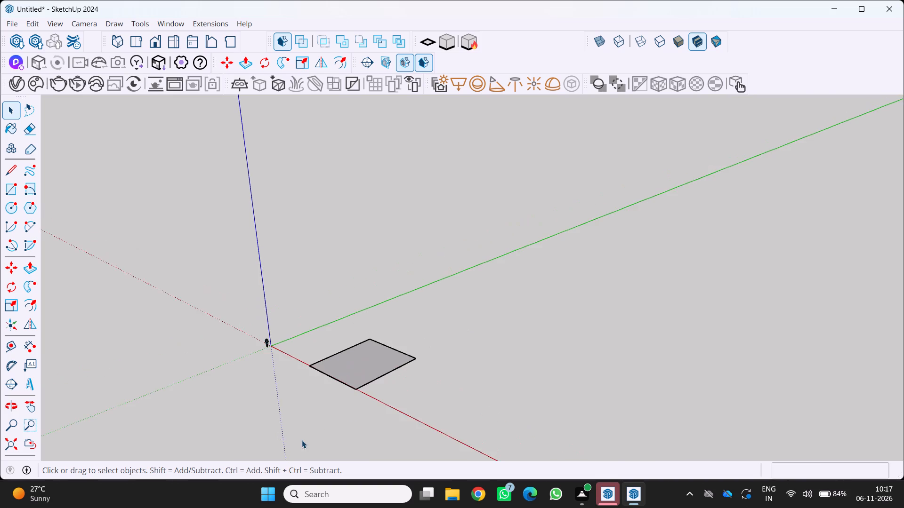
{"action": "middle_click_drag", "start_coordinate": [314, 436], "coordinate": [370, 426]}
{"action": "key", "text": "p"}
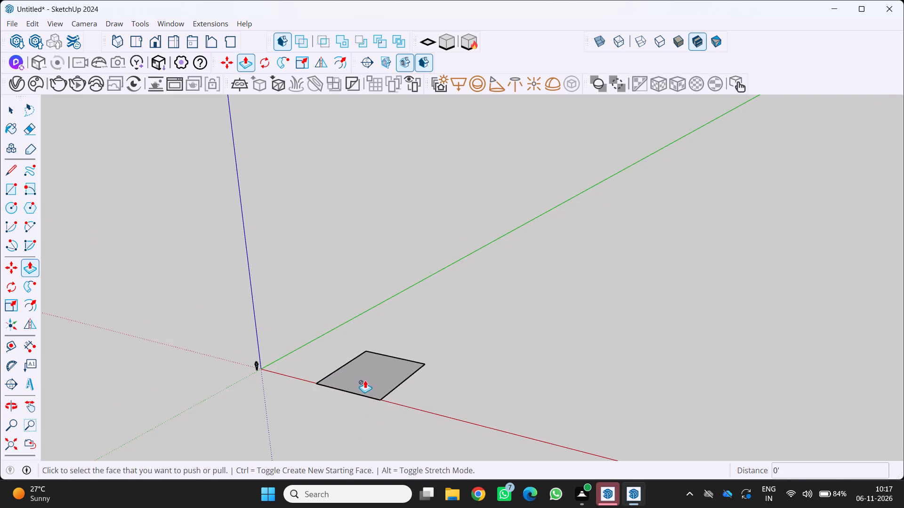
{"action": "key", "text": "space"}
{"action": "double_click", "coordinate": [371, 381]}
{"action": "middle_click_drag", "start_coordinate": [365, 384], "coordinate": [416, 379]}
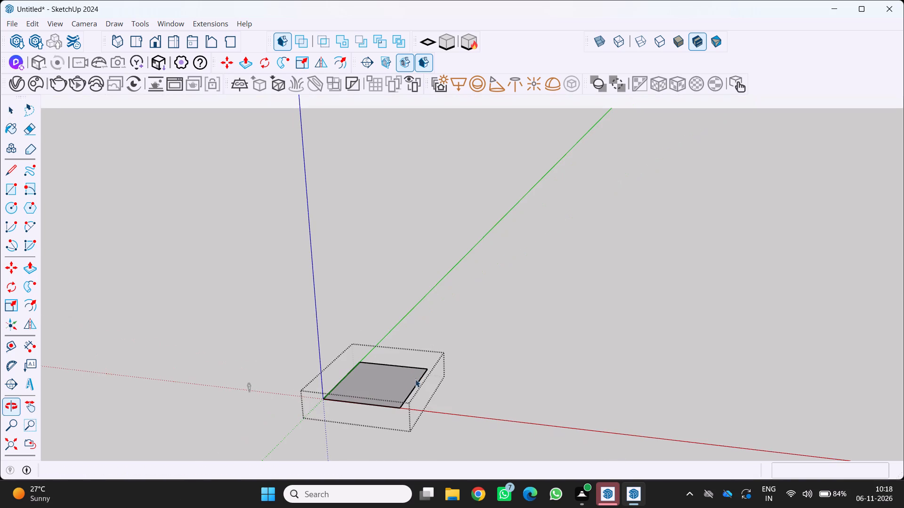
{"action": "key", "text": "p"}
{"action": "left_click", "coordinate": [367, 382]}
{"action": "scroll", "coordinate": [368, 350], "scroll_direction": "down", "scroll_amount": 5}
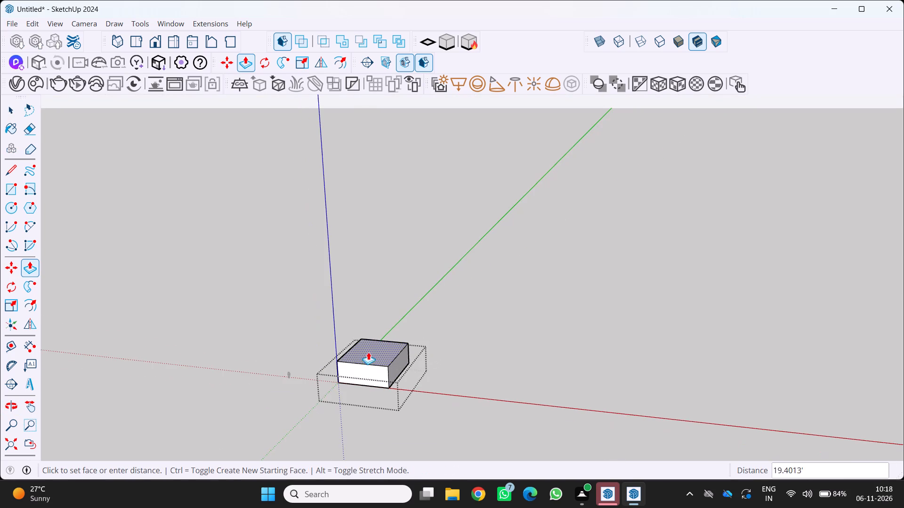
{"action": "type", "text": "26'"}
{"action": "key", "text": "Return"}
Examine the extruded block from several sides.
{"action": "scroll", "coordinate": [389, 386], "scroll_direction": "up", "scroll_amount": 4}
{"action": "middle_click_drag", "start_coordinate": [375, 381], "coordinate": [269, 336]}
{"action": "scroll", "coordinate": [401, 356], "scroll_direction": "up", "scroll_amount": 8}
{"action": "middle_click_drag", "start_coordinate": [347, 352], "coordinate": [285, 359]}
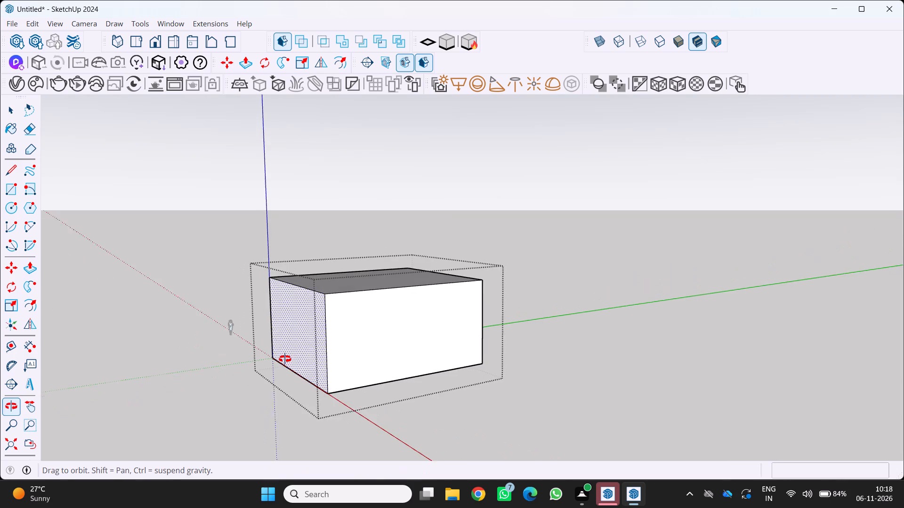
{"action": "middle_click_drag", "start_coordinate": [285, 359], "coordinate": [283, 360]}
{"action": "scroll", "coordinate": [303, 399], "scroll_direction": "down", "scroll_amount": 4}
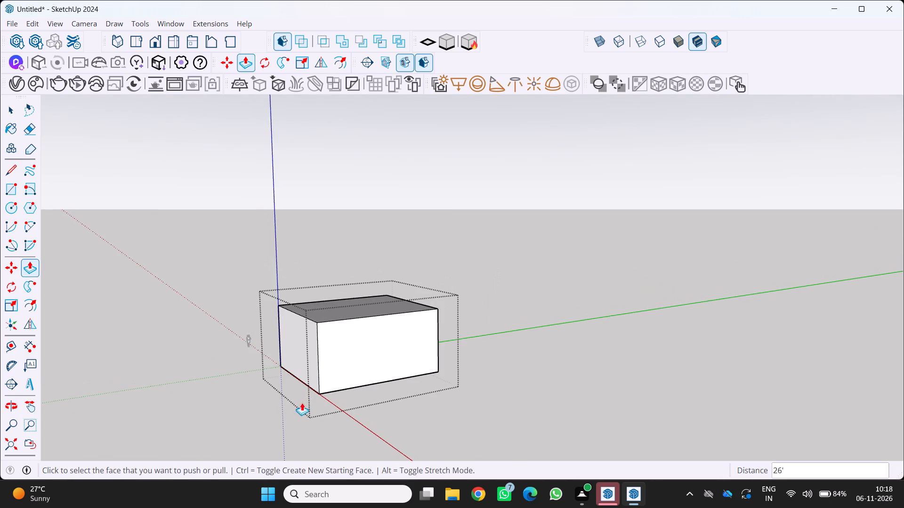
{"action": "scroll", "coordinate": [303, 405], "scroll_direction": "down", "scroll_amount": 1}
{"action": "middle_click_drag", "start_coordinate": [310, 407], "coordinate": [411, 402]}
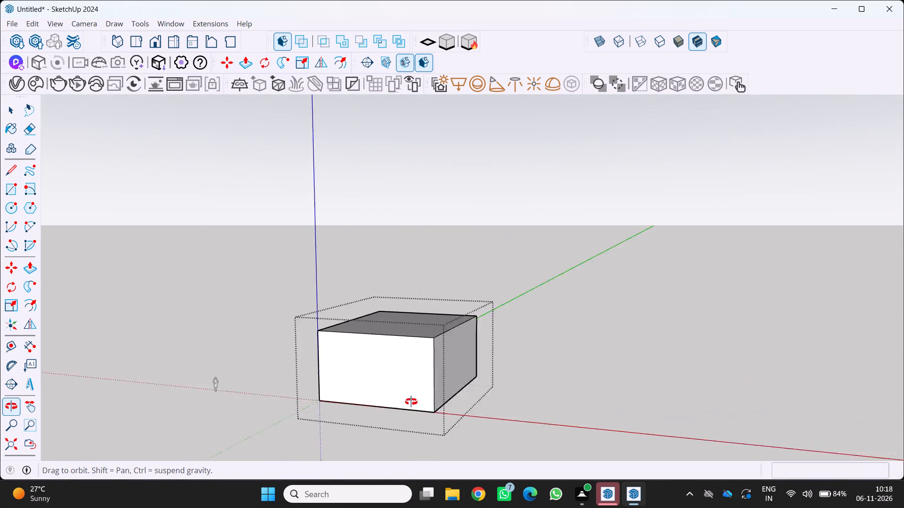
{"action": "middle_click_drag", "start_coordinate": [411, 402], "coordinate": [376, 399]}
{"action": "middle_click_drag", "start_coordinate": [376, 408], "coordinate": [485, 418]}
{"action": "middle_click", "coordinate": [485, 418]}
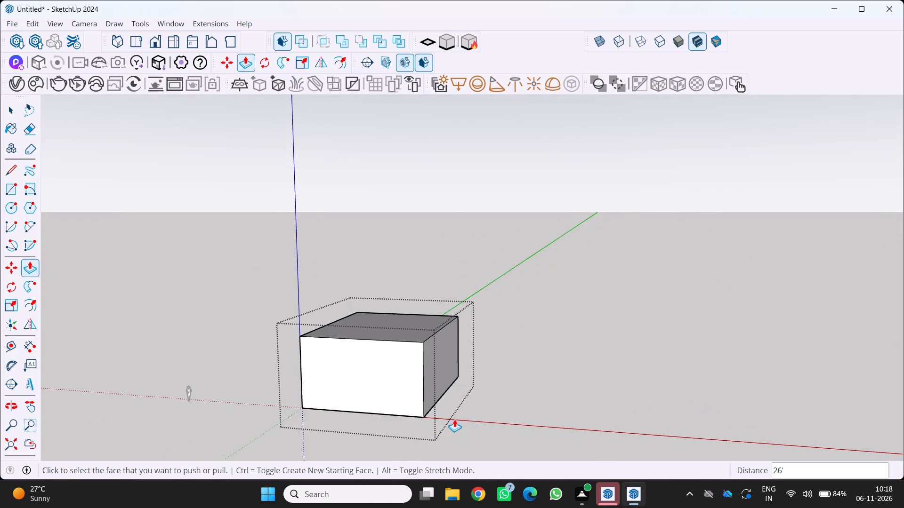
{"action": "scroll", "coordinate": [444, 424], "scroll_direction": "down", "scroll_amount": 5}
{"action": "middle_click_drag", "start_coordinate": [359, 433], "coordinate": [453, 415]}
{"action": "scroll", "coordinate": [387, 429], "scroll_direction": "up", "scroll_amount": 12}
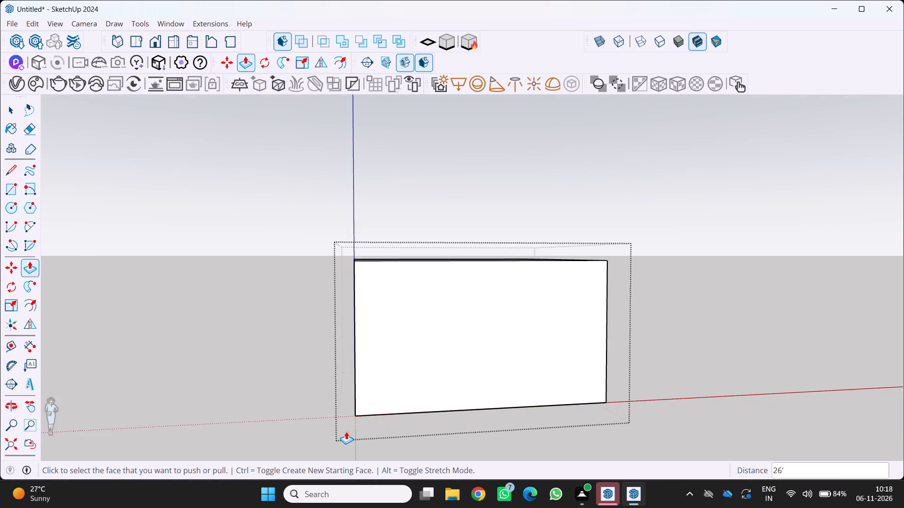
{"action": "scroll", "coordinate": [346, 431], "scroll_direction": "down", "scroll_amount": 11}
{"action": "middle_click_drag", "start_coordinate": [339, 427], "coordinate": [279, 428]}
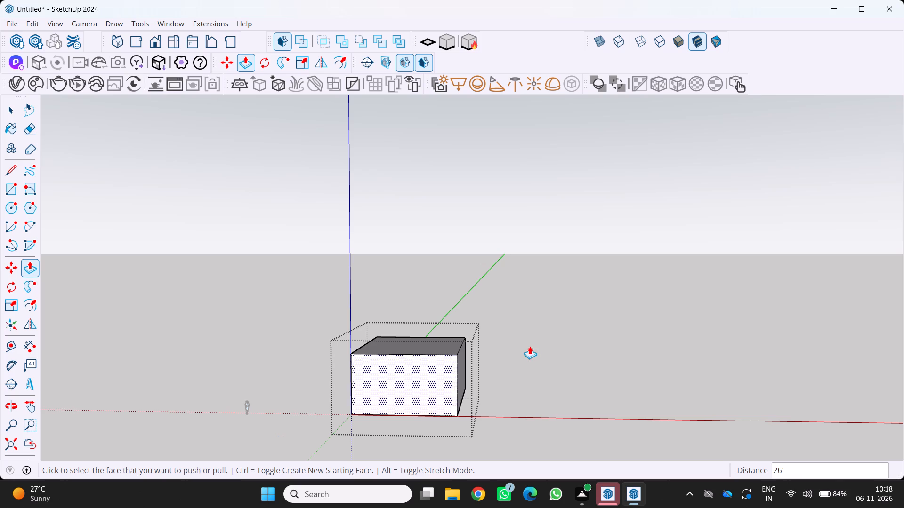
Place a guide 13' above the bottom edge of the block's side face that runs parallel to the green axis.
{"action": "scroll", "coordinate": [448, 389], "scroll_direction": "down", "scroll_amount": 1}
{"action": "middle_click_drag", "start_coordinate": [438, 400], "coordinate": [369, 411]}
{"action": "scroll", "coordinate": [419, 416], "scroll_direction": "up", "scroll_amount": 4}
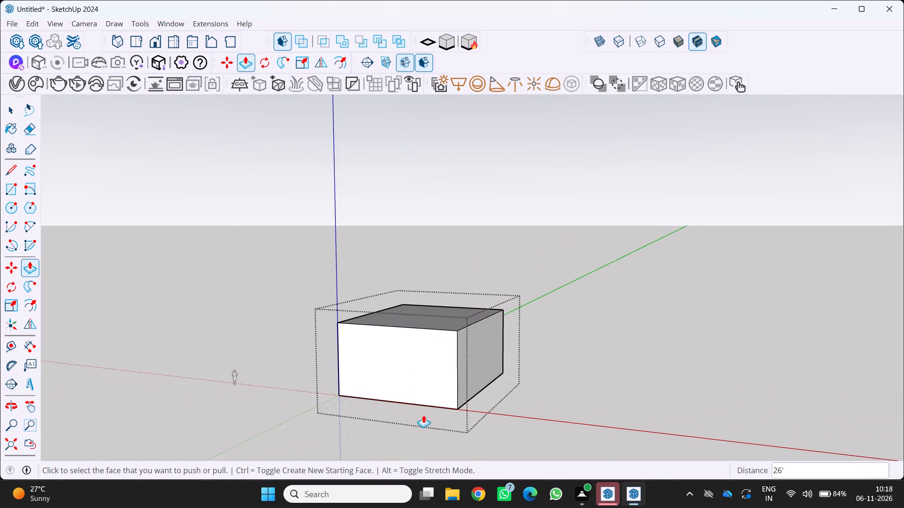
{"action": "middle_click_drag", "start_coordinate": [417, 420], "coordinate": [351, 437]}
{"action": "scroll", "coordinate": [411, 425], "scroll_direction": "up", "scroll_amount": 1}
{"action": "scroll", "coordinate": [437, 397], "scroll_direction": "up", "scroll_amount": 3}
{"action": "key", "text": "t"}
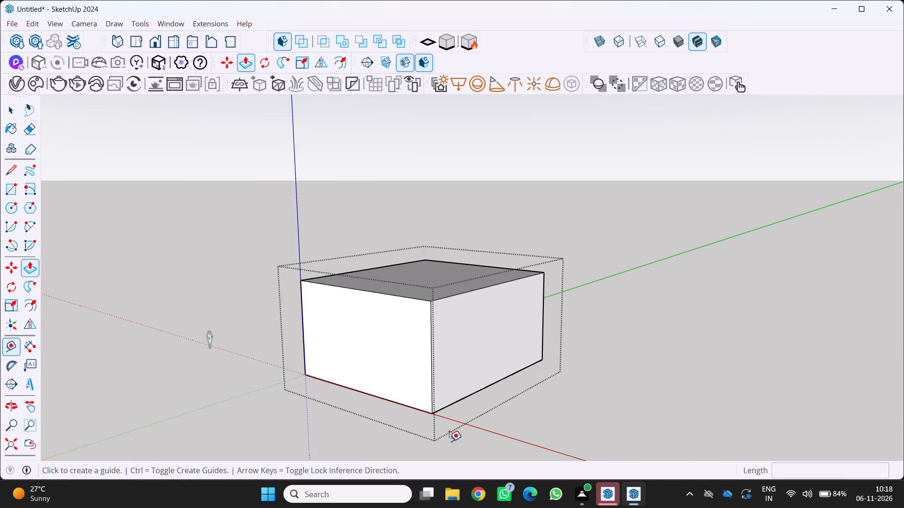
{"action": "scroll", "coordinate": [470, 400], "scroll_direction": "up", "scroll_amount": 3}
{"action": "left_click", "coordinate": [446, 404]}
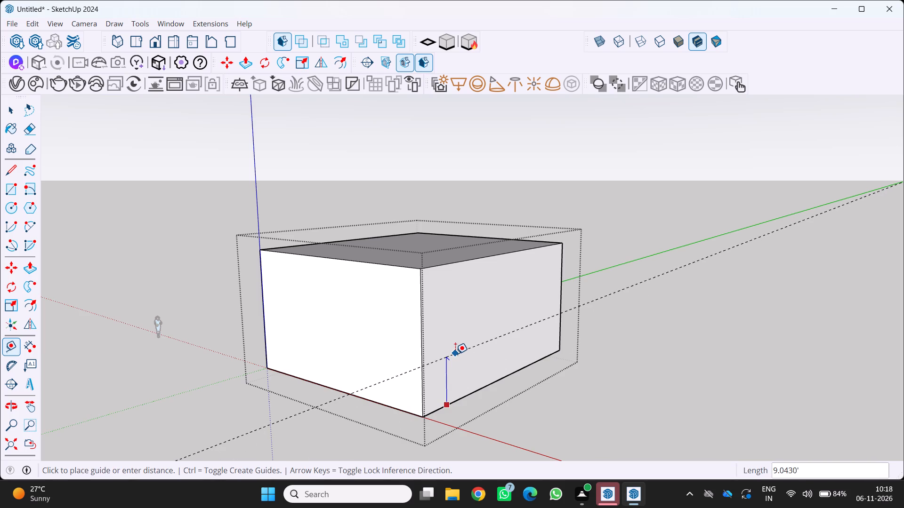
{"action": "type", "text": "13"}
{"action": "key", "text": "apostrophe"}
{"action": "key", "text": "Return"}
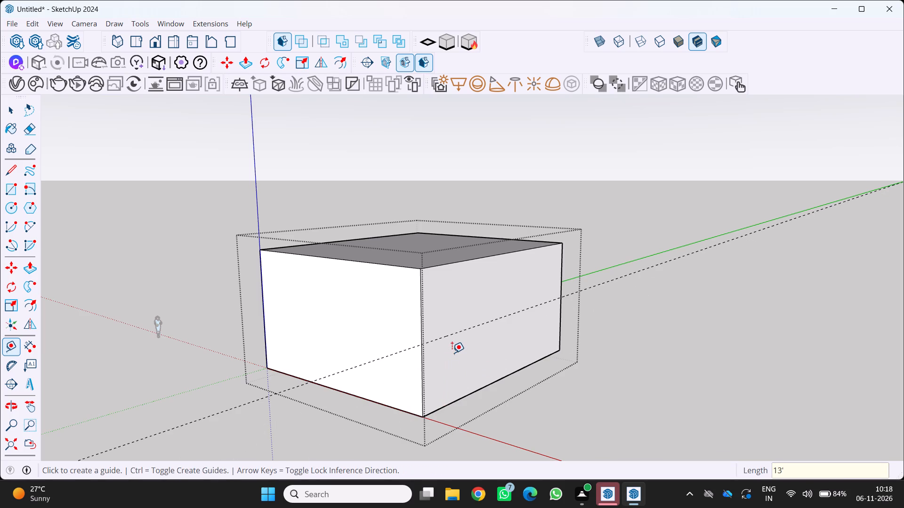
Place a second guide 12' above the same bottom edge of the side face.
{"action": "left_click", "coordinate": [451, 400]}
{"action": "type", "text": "12'"}
{"action": "key", "text": "Return"}
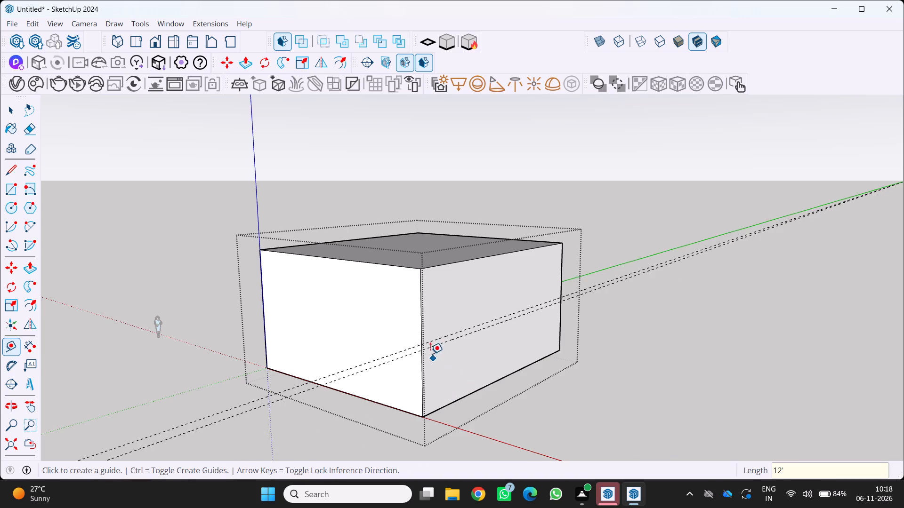
Place a guide on the front face parallel to its bottom edge, meeting the 13' side-face guide at the shared corner.
{"action": "scroll", "coordinate": [430, 353], "scroll_direction": "up", "scroll_amount": 3}
{"action": "middle_click_drag", "start_coordinate": [434, 353], "coordinate": [592, 351]}
{"action": "middle_click", "coordinate": [592, 351]}
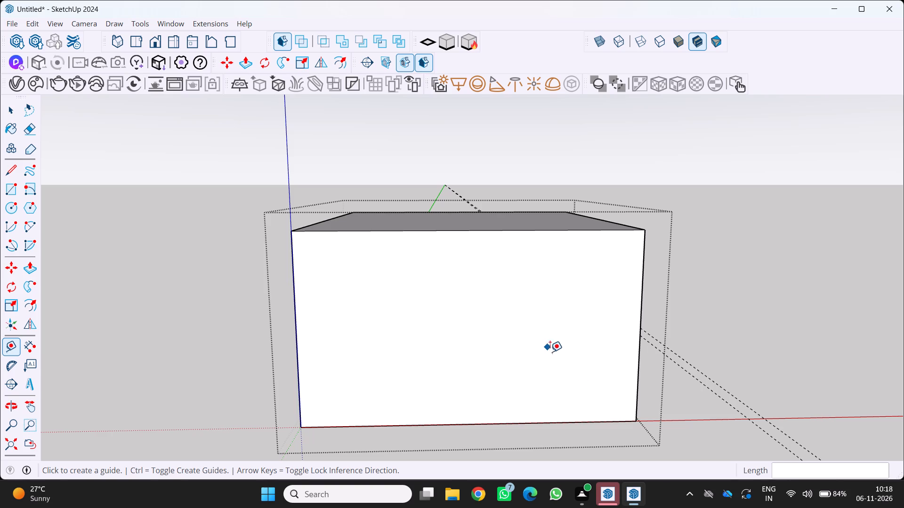
{"action": "scroll", "coordinate": [632, 326], "scroll_direction": "up", "scroll_amount": 2}
{"action": "scroll", "coordinate": [615, 358], "scroll_direction": "down", "scroll_amount": 4}
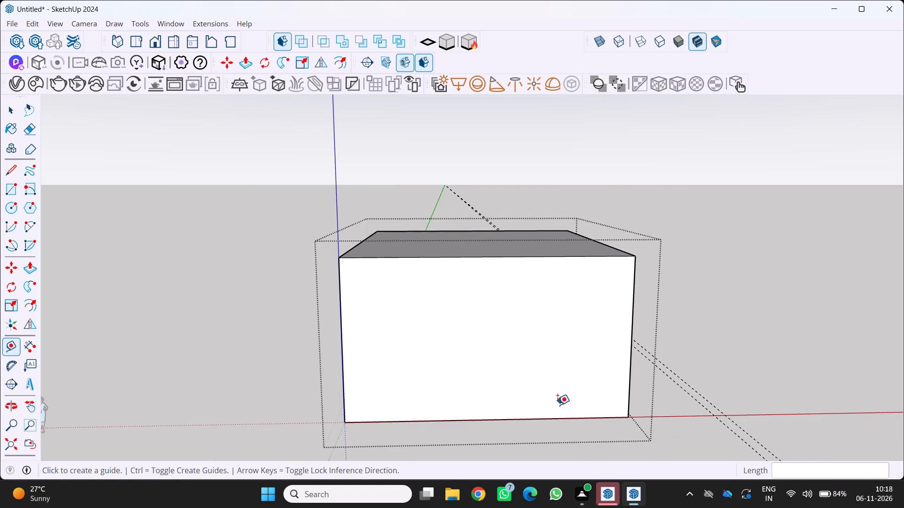
{"action": "scroll", "coordinate": [545, 413], "scroll_direction": "up", "scroll_amount": 3}
{"action": "left_click", "coordinate": [536, 418]}
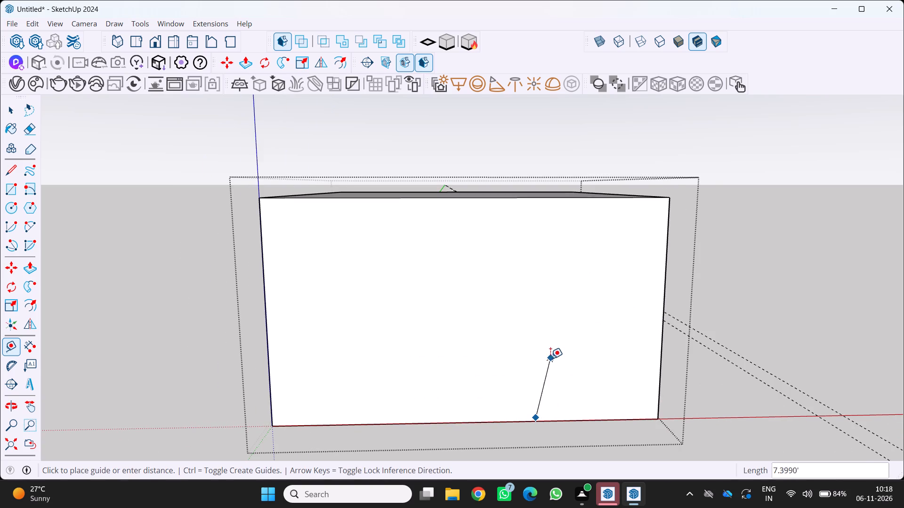
{"action": "key", "text": "Escape"}
{"action": "key", "text": "t"}
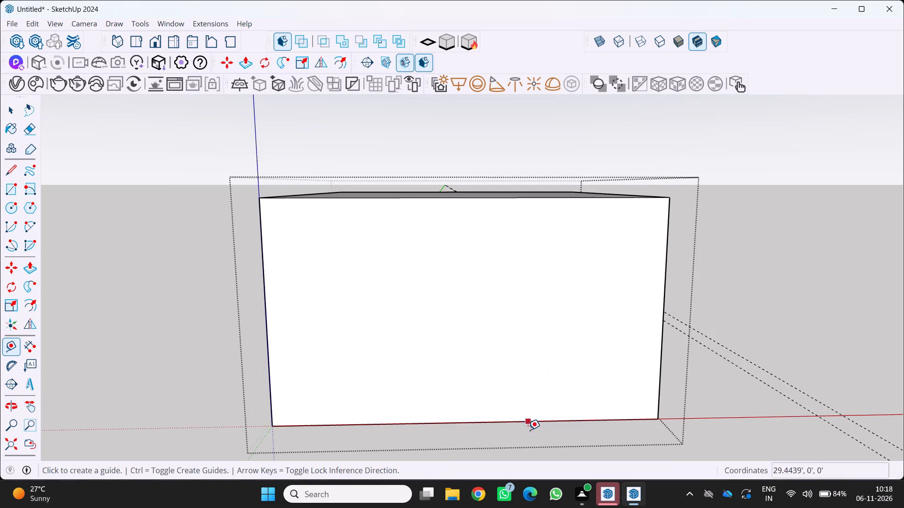
{"action": "scroll", "coordinate": [572, 415], "scroll_direction": "up", "scroll_amount": 9}
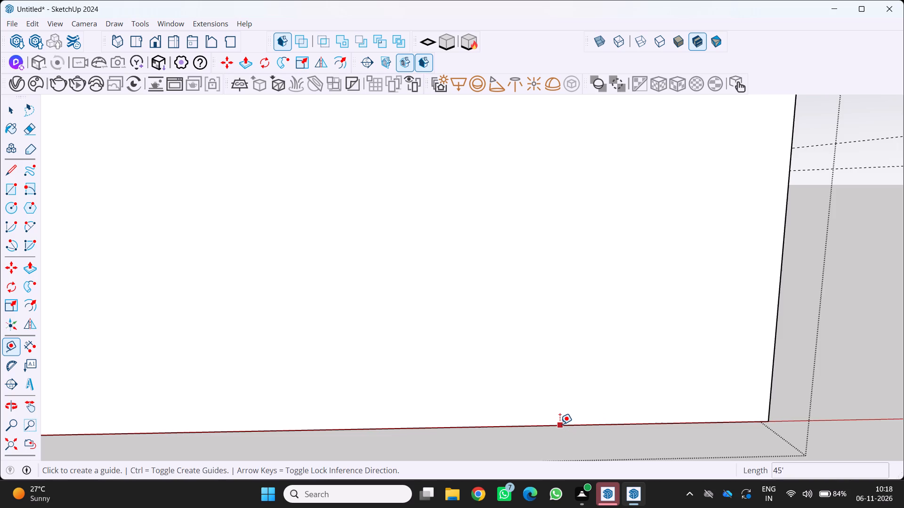
{"action": "left_click_drag", "start_coordinate": [560, 424], "coordinate": [560, 419]}
{"action": "scroll", "coordinate": [568, 360], "scroll_direction": "down", "scroll_amount": 5}
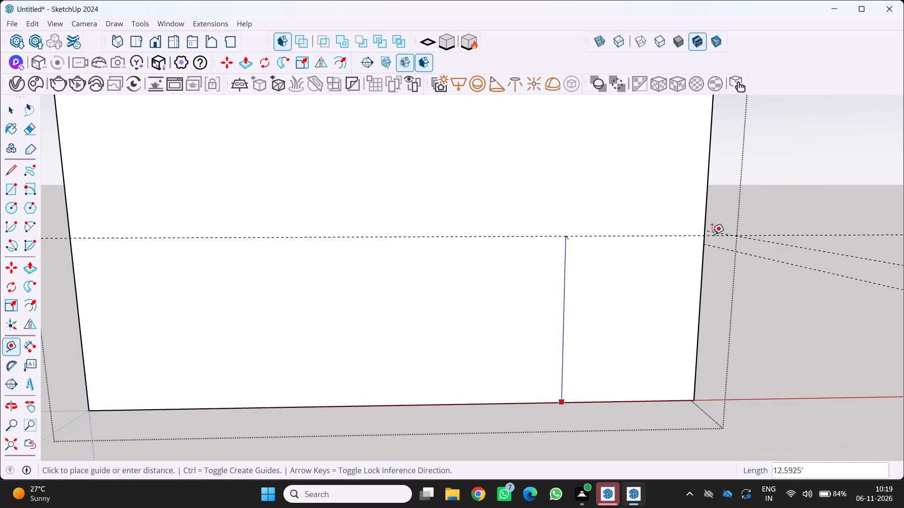
{"action": "left_click", "coordinate": [702, 231]}
Place a second front-face guide about 11.7' above the bottom edge, near the 12' side-face guide at the shared corner.
{"action": "middle_click_drag", "start_coordinate": [687, 285], "coordinate": [665, 304]}
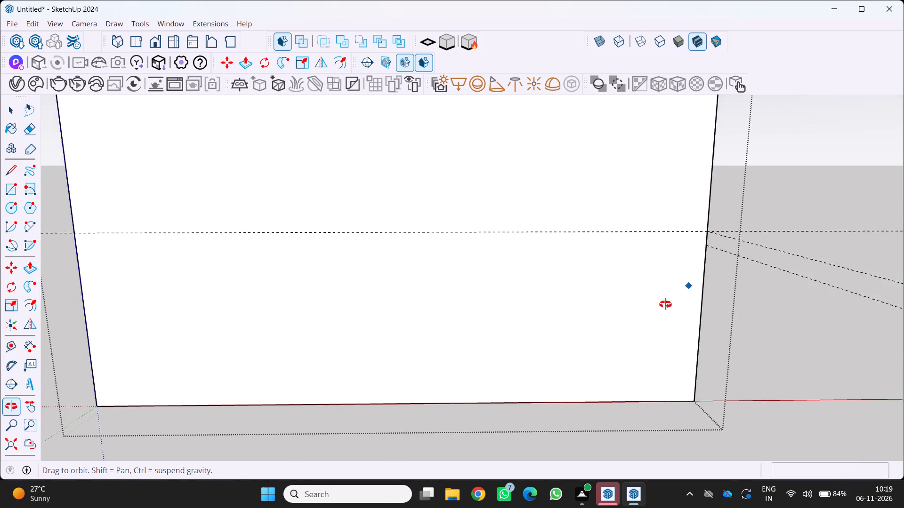
{"action": "middle_click_drag", "start_coordinate": [665, 304], "coordinate": [601, 315]}
{"action": "middle_click", "coordinate": [601, 315]}
{"action": "key", "text": "t"}
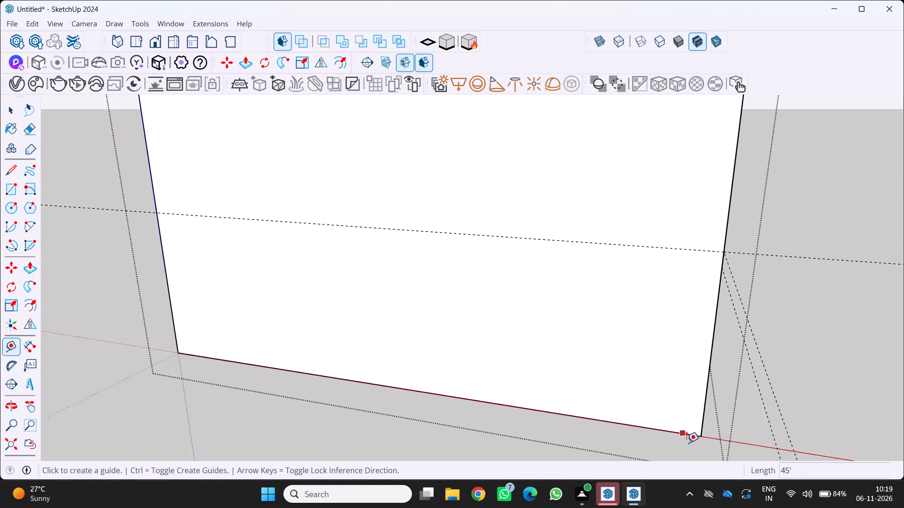
{"action": "left_click", "coordinate": [682, 434]}
{"action": "scroll", "coordinate": [722, 280], "scroll_direction": "up", "scroll_amount": 4}
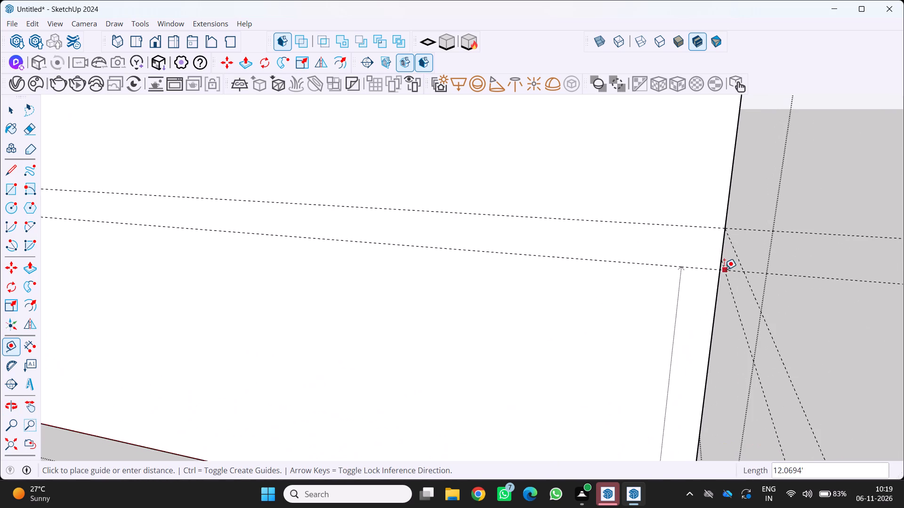
{"action": "scroll", "coordinate": [717, 266], "scroll_direction": "up", "scroll_amount": 2}
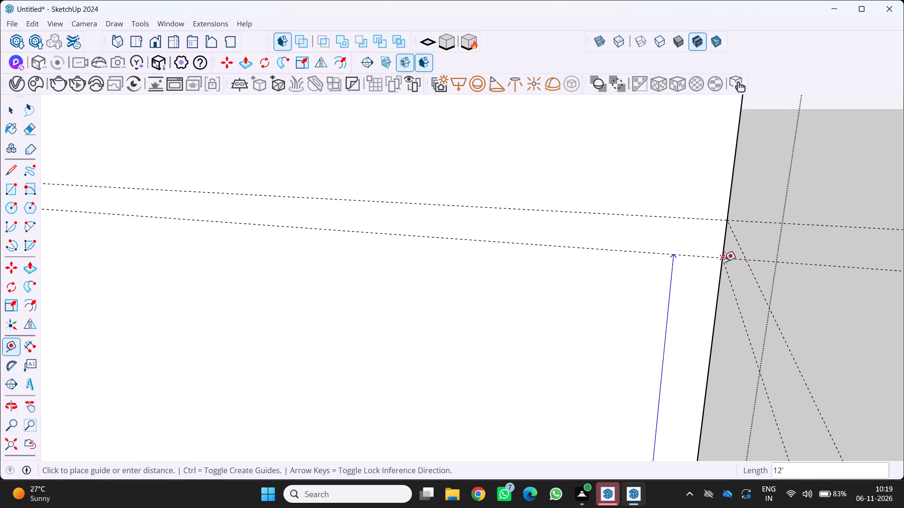
{"action": "scroll", "coordinate": [715, 271], "scroll_direction": "up", "scroll_amount": 7}
{"action": "scroll", "coordinate": [701, 246], "scroll_direction": "down", "scroll_amount": 8}
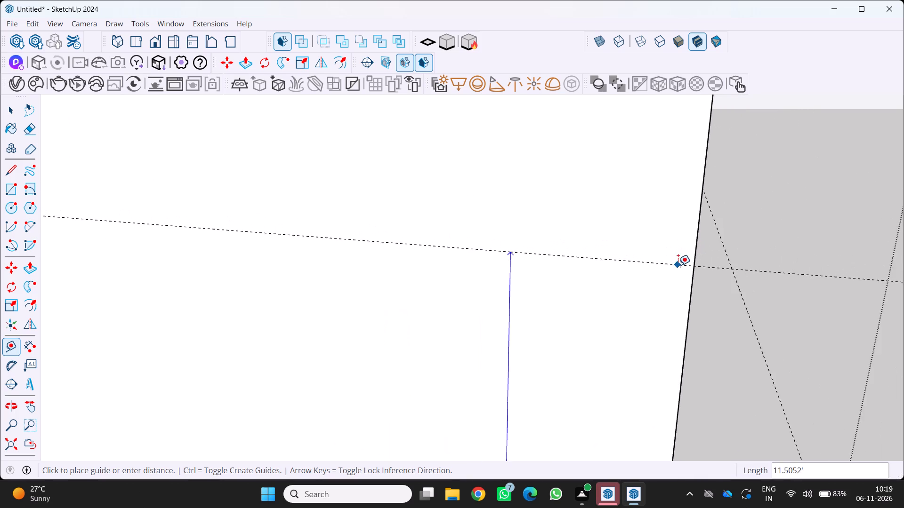
{"action": "scroll", "coordinate": [678, 265], "scroll_direction": "down", "scroll_amount": 7}
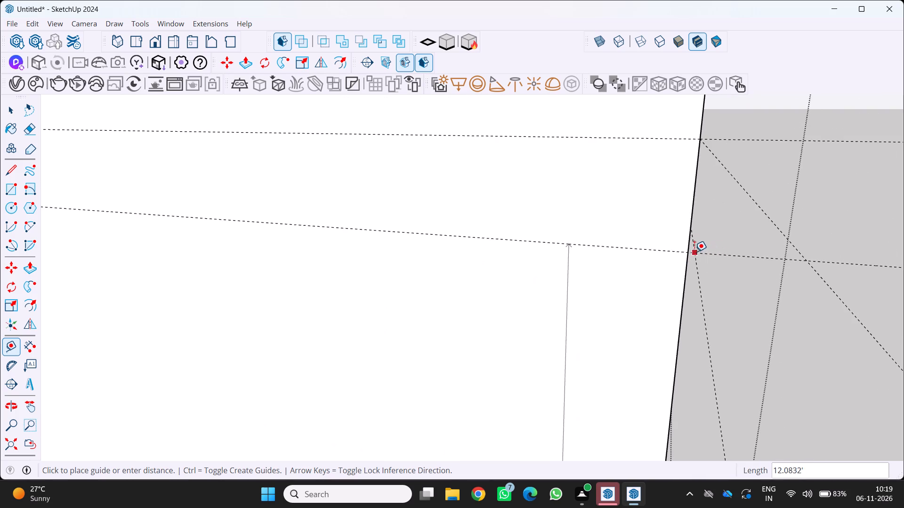
{"action": "scroll", "coordinate": [689, 248], "scroll_direction": "down", "scroll_amount": 1}
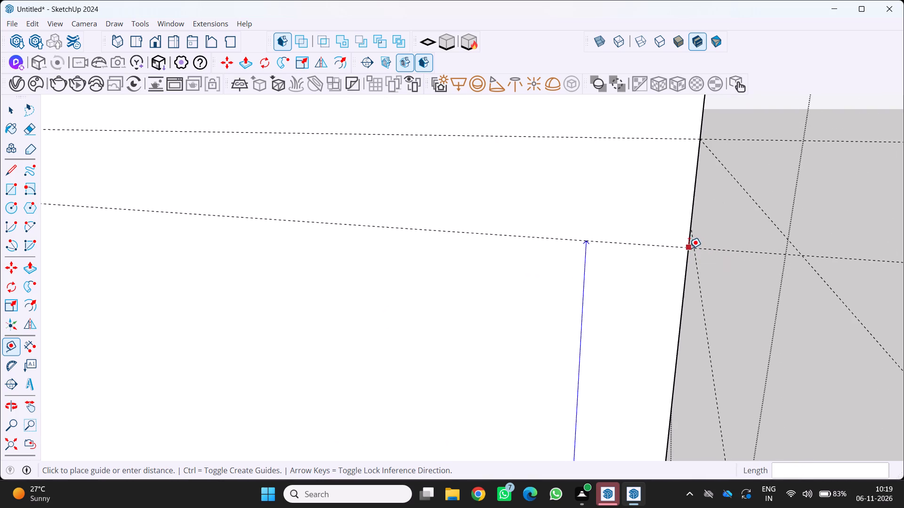
{"action": "scroll", "coordinate": [689, 248], "scroll_direction": "down", "scroll_amount": 3}
{"action": "left_click", "coordinate": [686, 248]}
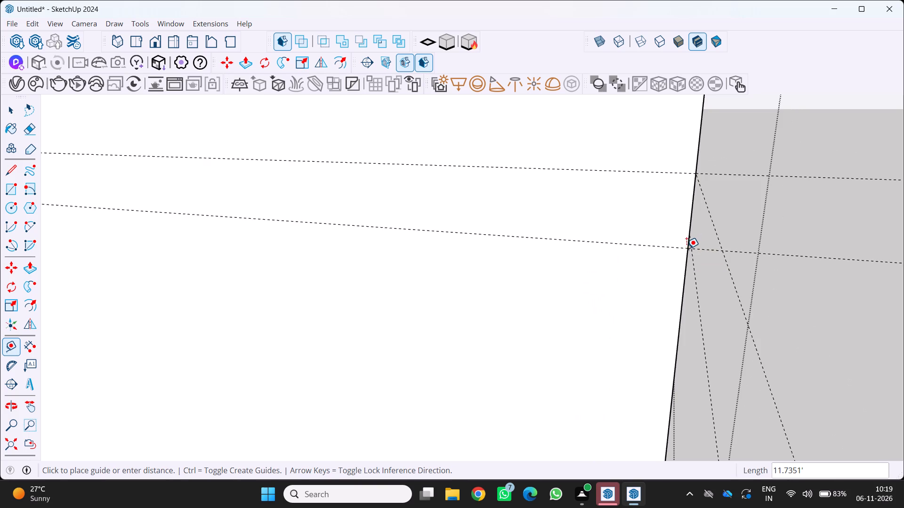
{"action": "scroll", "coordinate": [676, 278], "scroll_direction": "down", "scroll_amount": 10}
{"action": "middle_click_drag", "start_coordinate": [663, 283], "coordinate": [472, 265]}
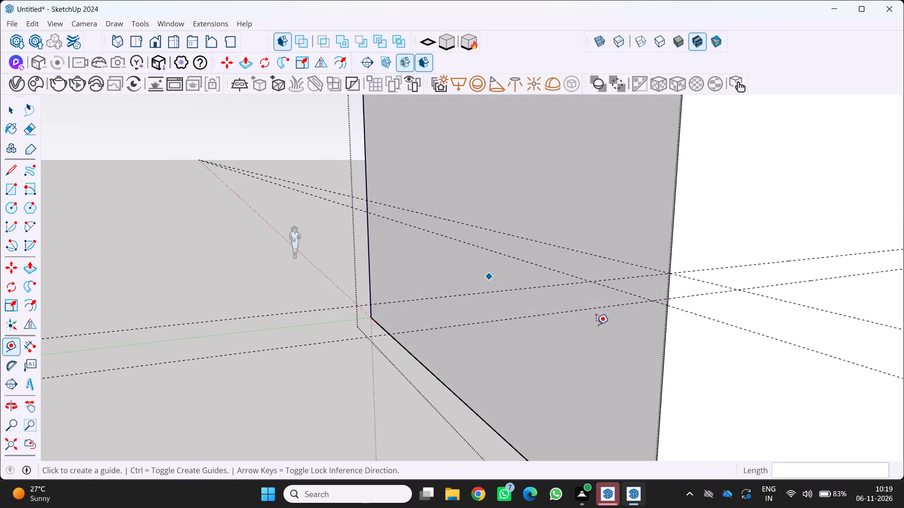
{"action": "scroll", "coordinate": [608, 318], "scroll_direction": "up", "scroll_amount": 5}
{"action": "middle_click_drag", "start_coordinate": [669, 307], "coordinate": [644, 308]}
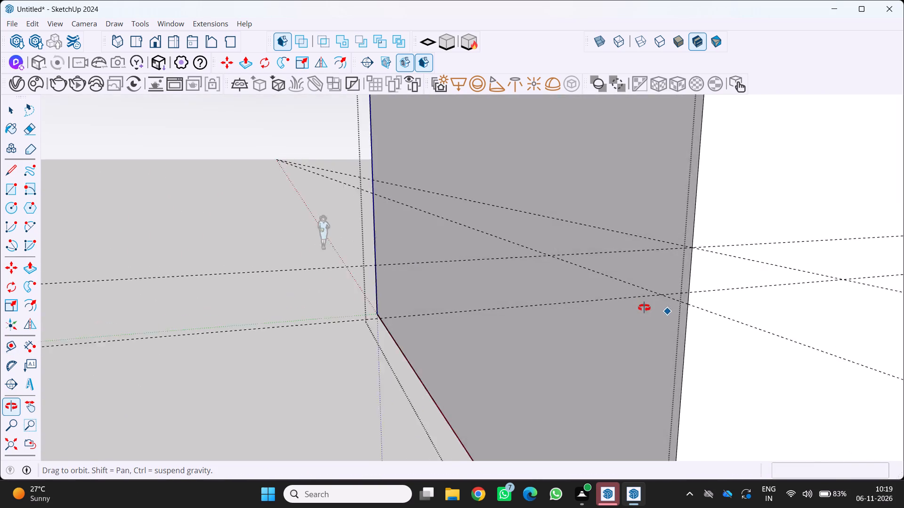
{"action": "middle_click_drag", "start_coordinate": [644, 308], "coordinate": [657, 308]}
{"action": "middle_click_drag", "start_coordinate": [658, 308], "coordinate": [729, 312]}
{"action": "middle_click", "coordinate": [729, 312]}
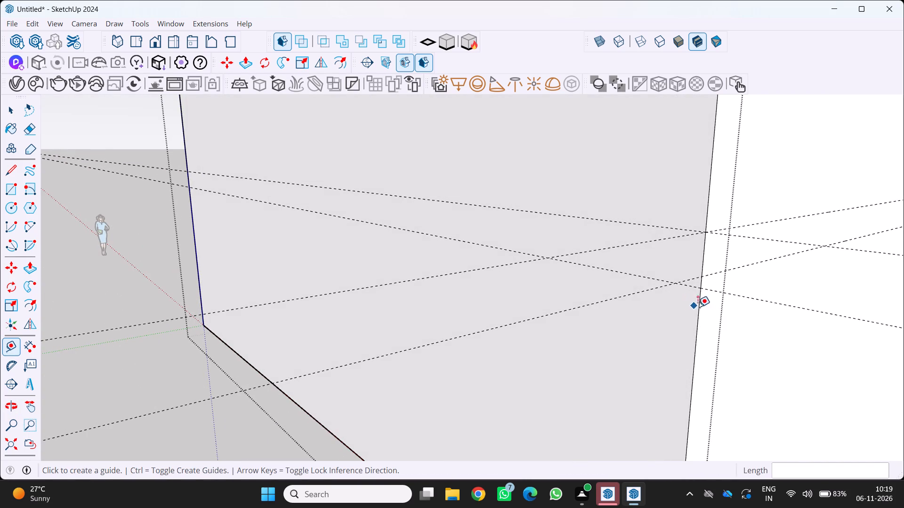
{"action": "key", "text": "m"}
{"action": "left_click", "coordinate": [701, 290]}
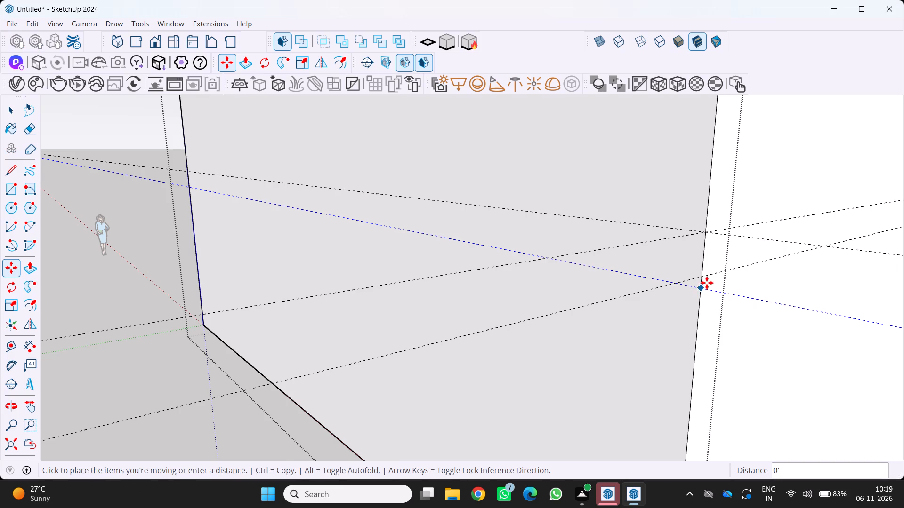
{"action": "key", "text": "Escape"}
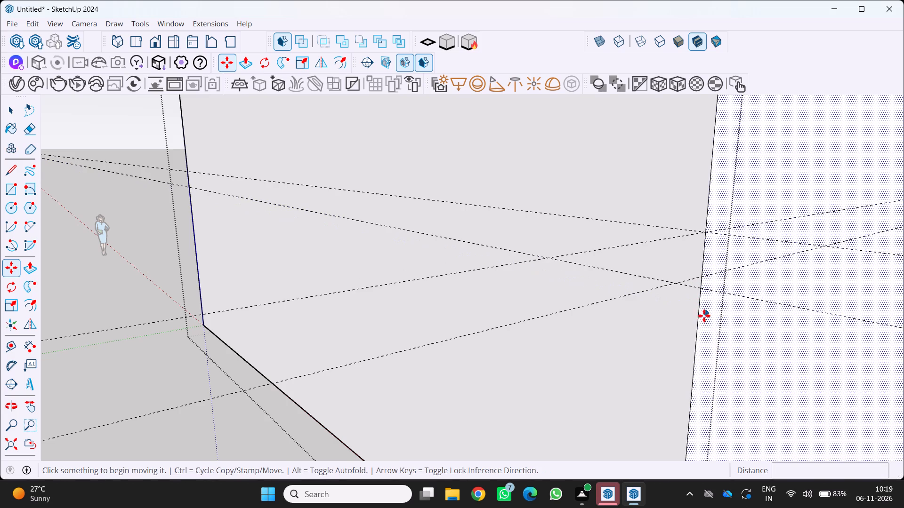
Undo the last two guides placed on the block's front face.
{"action": "key", "text": "ctrl+z"}
{"action": "scroll", "coordinate": [671, 316], "scroll_direction": "down", "scroll_amount": 6}
{"action": "middle_click_drag", "start_coordinate": [653, 316], "coordinate": [768, 307]}
{"action": "scroll", "coordinate": [722, 302], "scroll_direction": "down", "scroll_amount": 4}
{"action": "key", "text": "ctrl+z"}
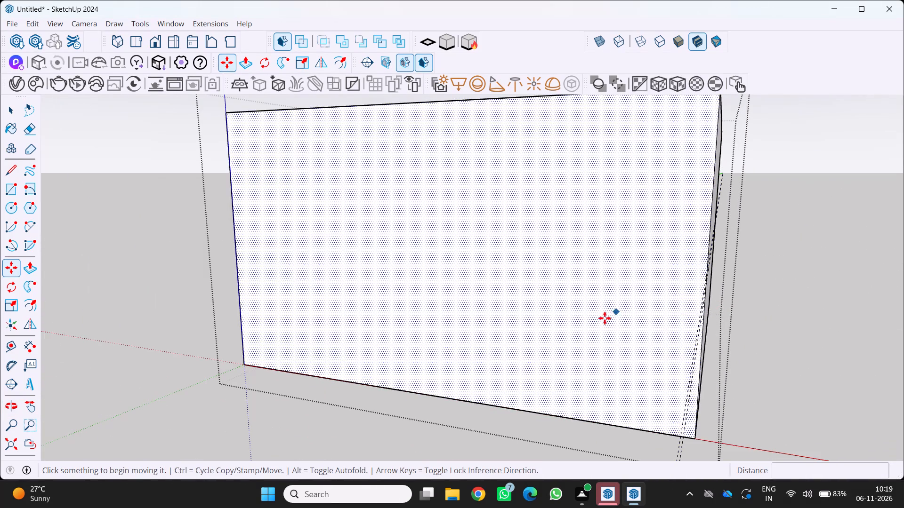
Place a guide 13' above the bottom edge of the front face that runs along the red axis.
{"action": "scroll", "coordinate": [604, 320], "scroll_direction": "down", "scroll_amount": 4}
{"action": "scroll", "coordinate": [492, 414], "scroll_direction": "up", "scroll_amount": 3}
{"action": "key", "text": "t"}
{"action": "scroll", "coordinate": [512, 389], "scroll_direction": "up", "scroll_amount": 2}
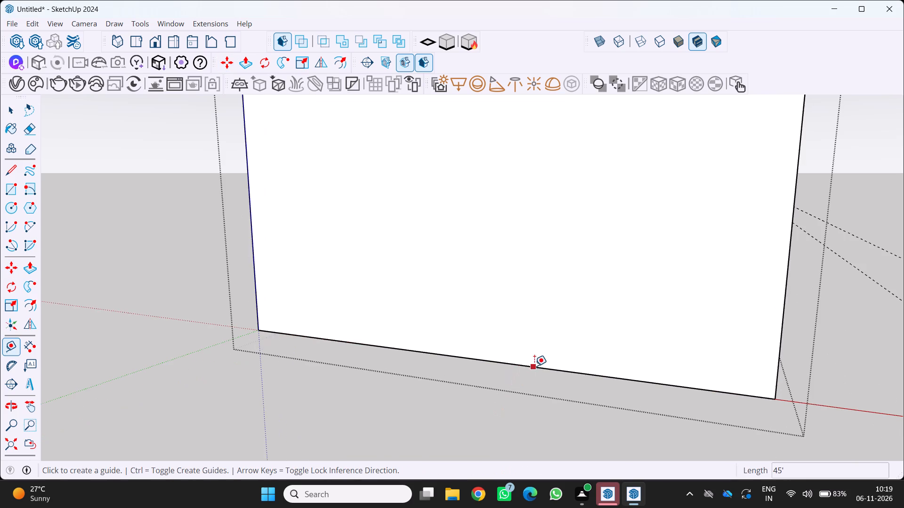
{"action": "left_click_drag", "start_coordinate": [534, 366], "coordinate": [538, 362]}
{"action": "scroll", "coordinate": [560, 305], "scroll_direction": "down", "scroll_amount": 4}
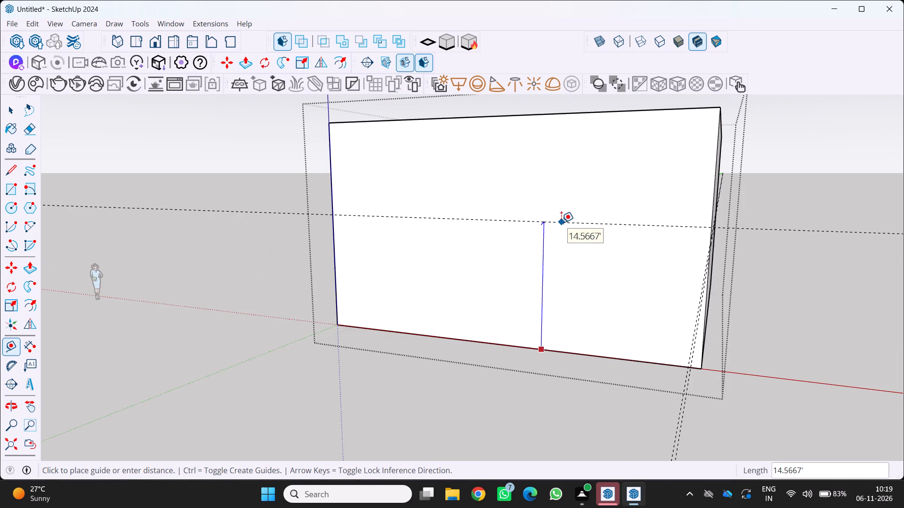
{"action": "type", "text": "13'"}
{"action": "key", "text": "Return"}
Place a second guide 12' above the same bottom edge of the front face.
{"action": "middle_click_drag", "start_coordinate": [587, 266], "coordinate": [509, 217]}
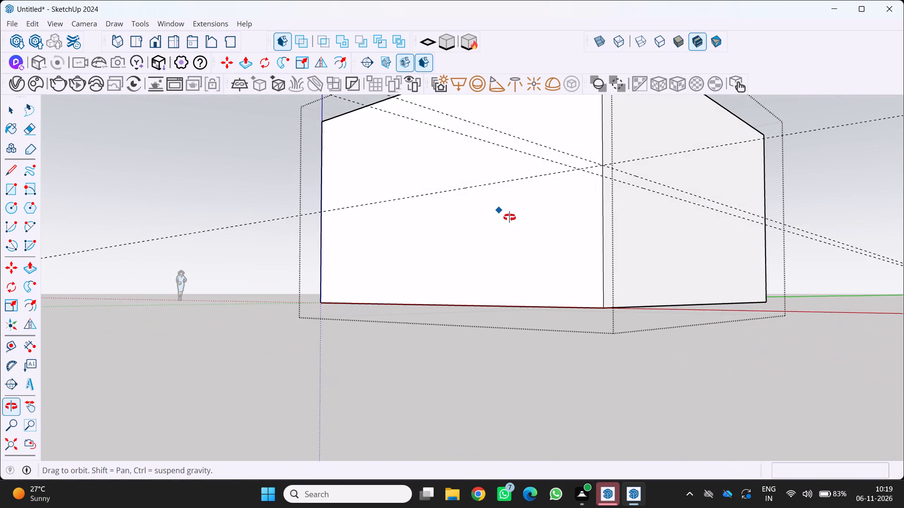
{"action": "middle_click_drag", "start_coordinate": [509, 217], "coordinate": [659, 277]}
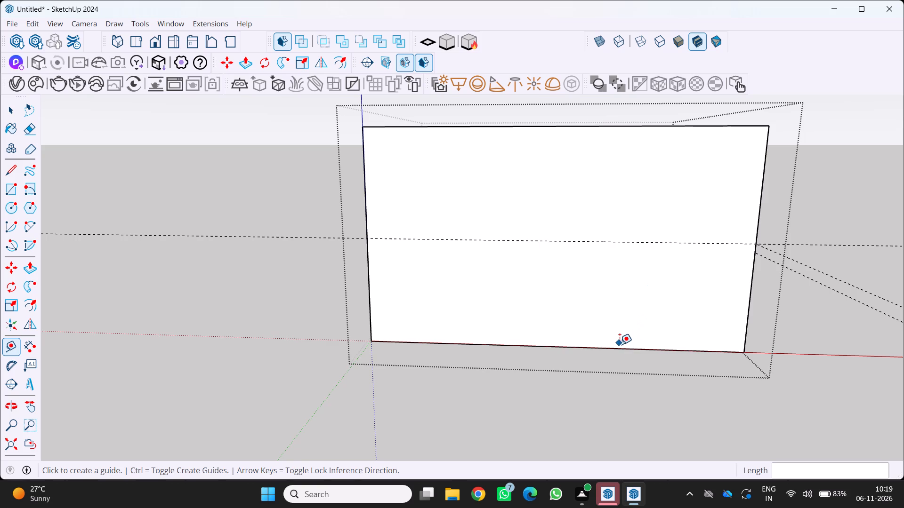
{"action": "left_click", "coordinate": [618, 348]}
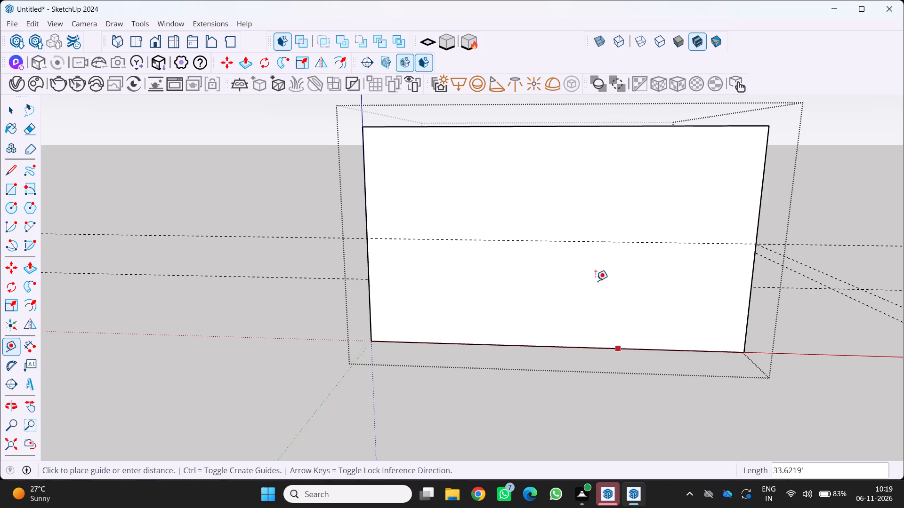
{"action": "type", "text": "12"}
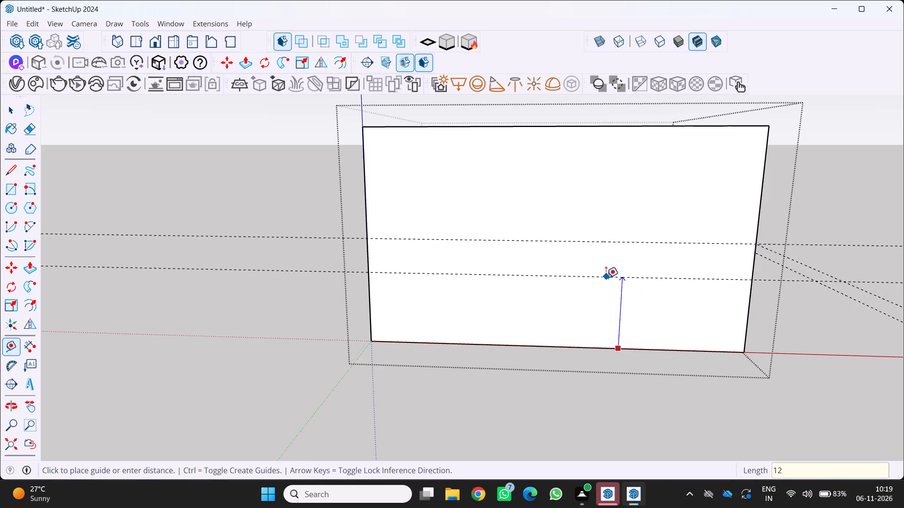
{"action": "key", "text": "apostrophe"}
{"action": "key", "text": "Return"}
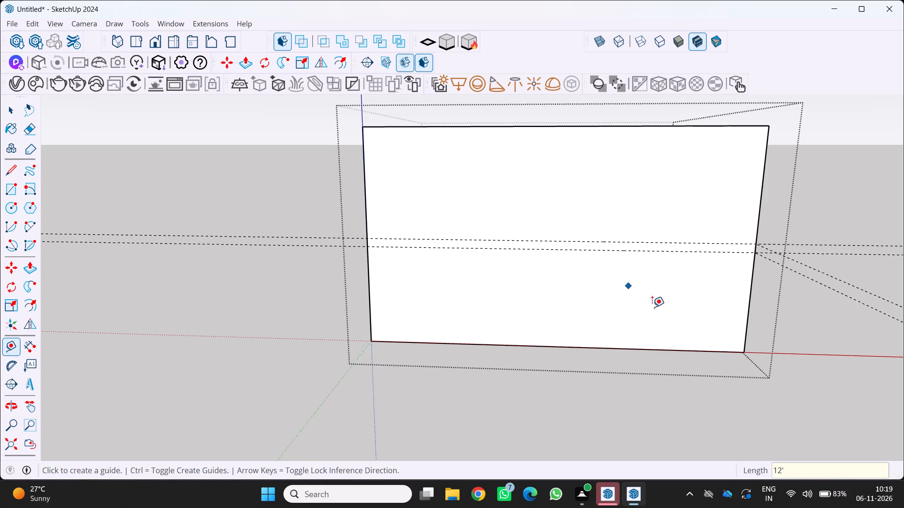
Examine how the 12' and 13' guides of the front and side faces meet at the shared corner.
{"action": "scroll", "coordinate": [736, 248], "scroll_direction": "up", "scroll_amount": 7}
{"action": "middle_click_drag", "start_coordinate": [772, 240], "coordinate": [733, 256]}
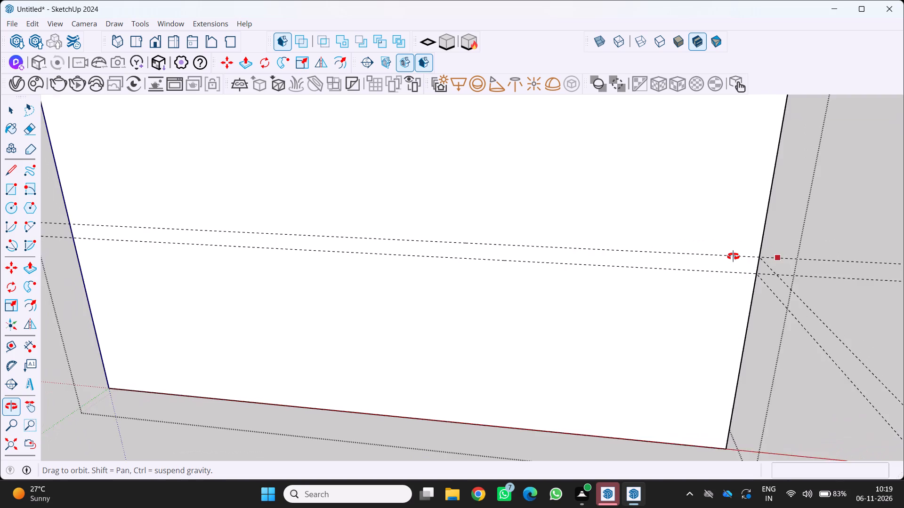
{"action": "middle_click_drag", "start_coordinate": [733, 256], "coordinate": [615, 230]}
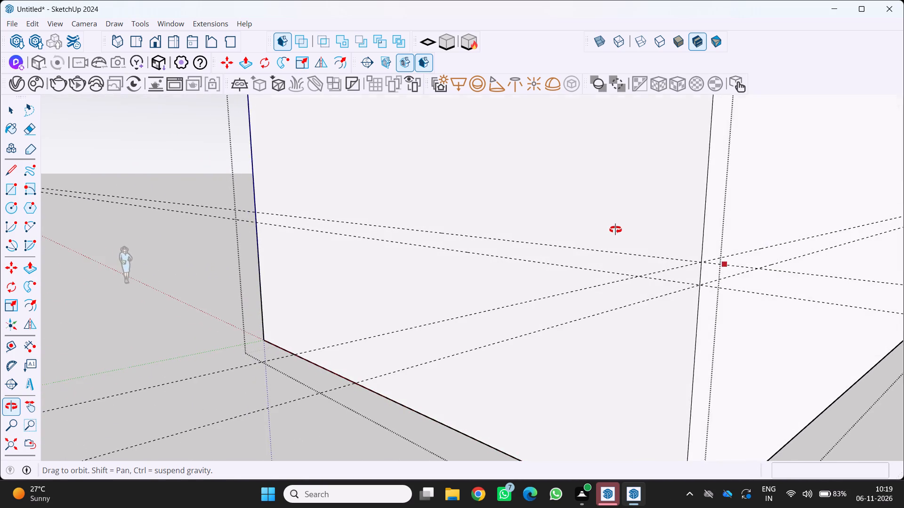
{"action": "middle_click_drag", "start_coordinate": [615, 230], "coordinate": [731, 230]}
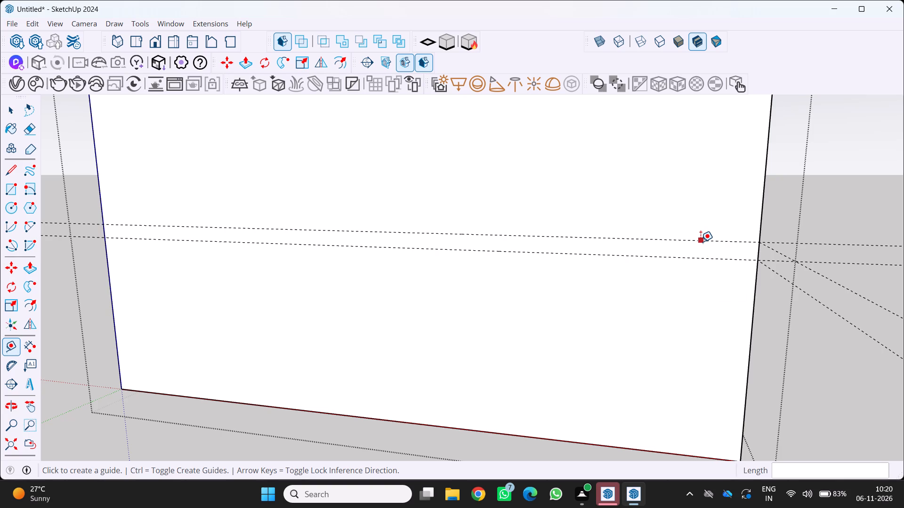
{"action": "scroll", "coordinate": [667, 257], "scroll_direction": "down", "scroll_amount": 6}
{"action": "middle_click_drag", "start_coordinate": [660, 256], "coordinate": [517, 267]}
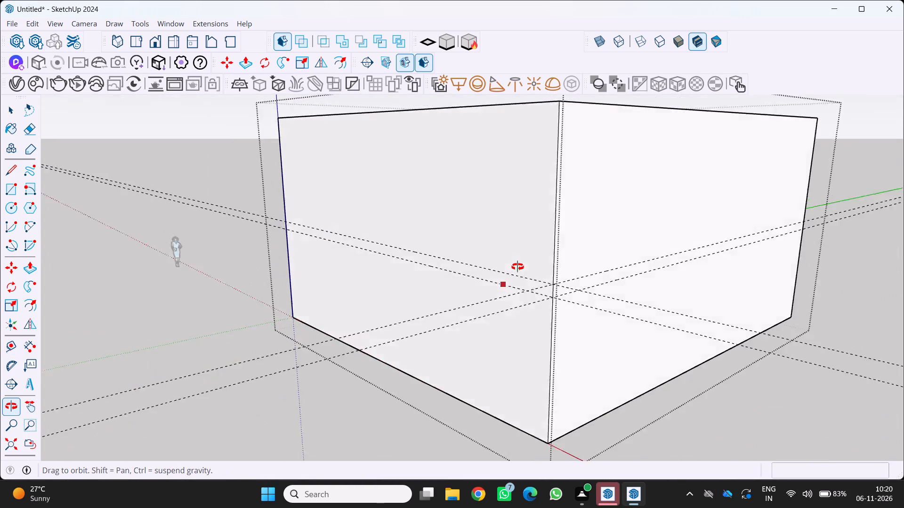
{"action": "middle_click_drag", "start_coordinate": [517, 267], "coordinate": [504, 259]}
Draw a rectangle 1' by about 50' across the full side face, between its 13' and 12' guides.
{"action": "scroll", "coordinate": [589, 301], "scroll_direction": "up", "scroll_amount": 2}
{"action": "scroll", "coordinate": [524, 275], "scroll_direction": "up", "scroll_amount": 5}
{"action": "middle_click_drag", "start_coordinate": [498, 258], "coordinate": [369, 282]}
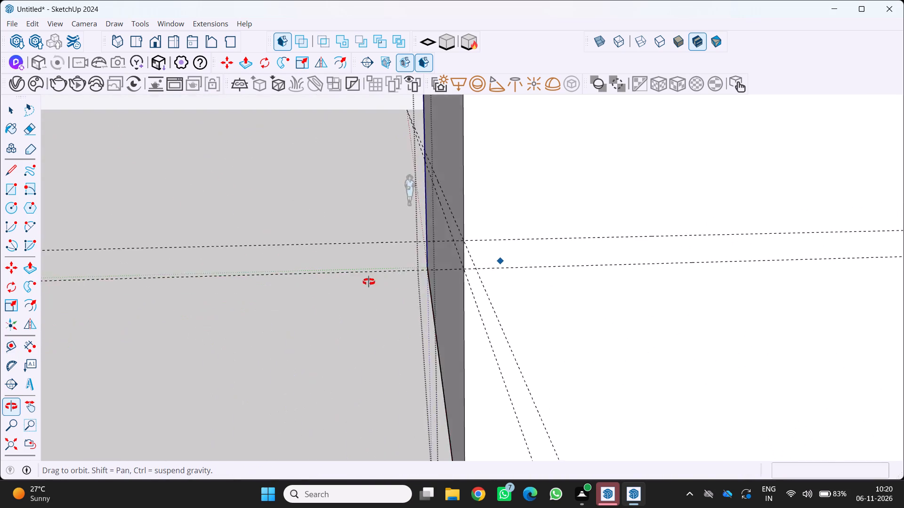
{"action": "middle_click_drag", "start_coordinate": [369, 282], "coordinate": [345, 286]}
{"action": "middle_click", "coordinate": [345, 286]}
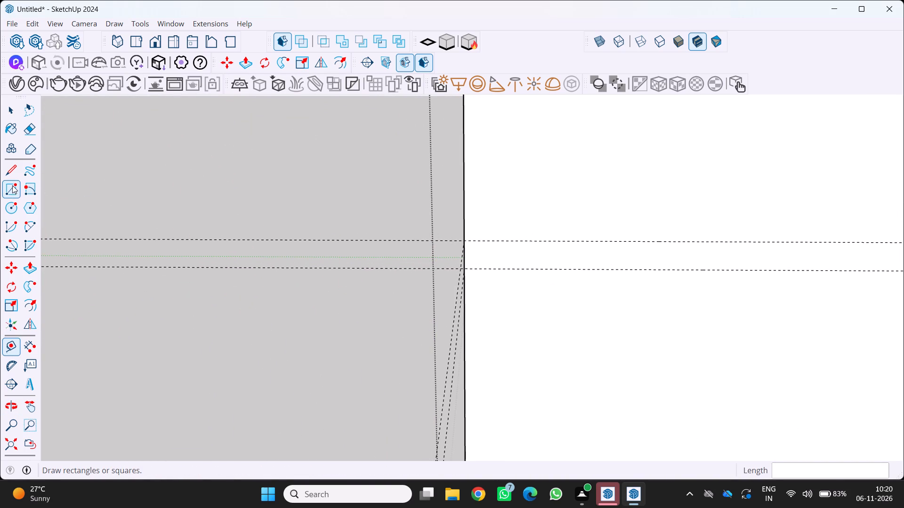
{"action": "left_click", "coordinate": [12, 185]}
{"action": "scroll", "coordinate": [25, 221], "scroll_direction": "down", "scroll_amount": 20}
{"action": "scroll", "coordinate": [25, 221], "scroll_direction": "down", "scroll_amount": 2}
{"action": "scroll", "coordinate": [249, 249], "scroll_direction": "down", "scroll_amount": 6}
{"action": "scroll", "coordinate": [267, 257], "scroll_direction": "up", "scroll_amount": 17}
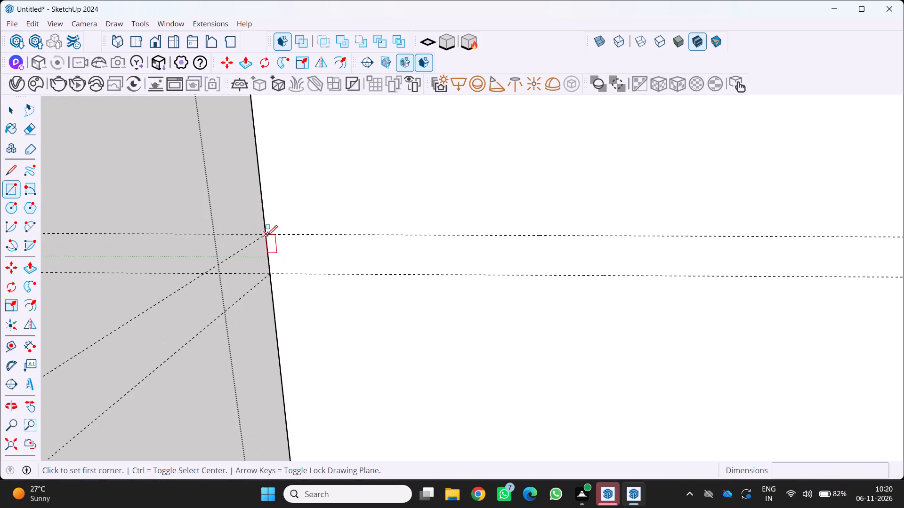
{"action": "left_click", "coordinate": [265, 235]}
{"action": "scroll", "coordinate": [266, 247], "scroll_direction": "down", "scroll_amount": 10}
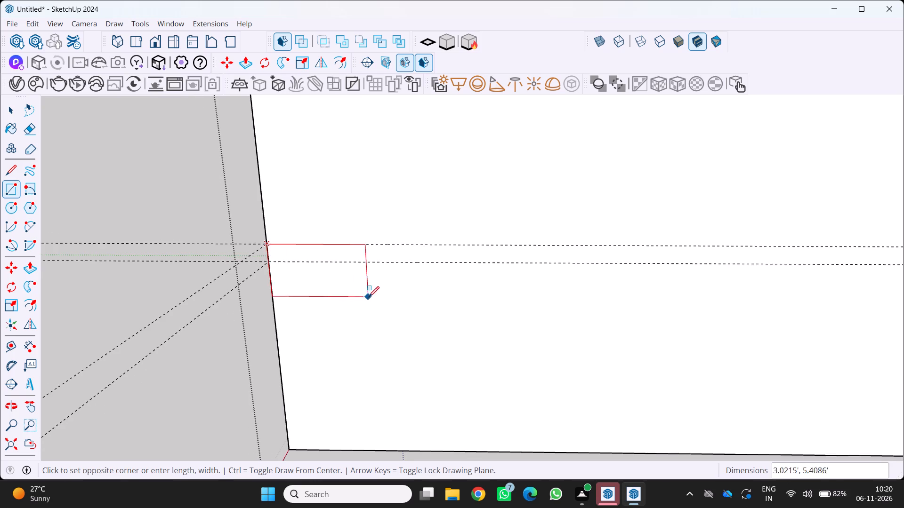
{"action": "scroll", "coordinate": [369, 299], "scroll_direction": "down", "scroll_amount": 5}
{"action": "scroll", "coordinate": [438, 293], "scroll_direction": "down", "scroll_amount": 6}
{"action": "scroll", "coordinate": [662, 301], "scroll_direction": "up", "scroll_amount": 4}
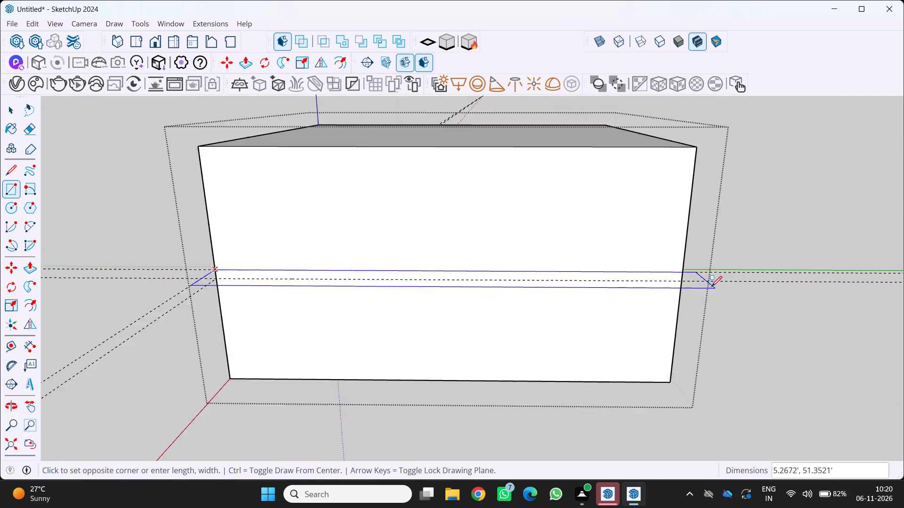
{"action": "scroll", "coordinate": [711, 286], "scroll_direction": "up", "scroll_amount": 9}
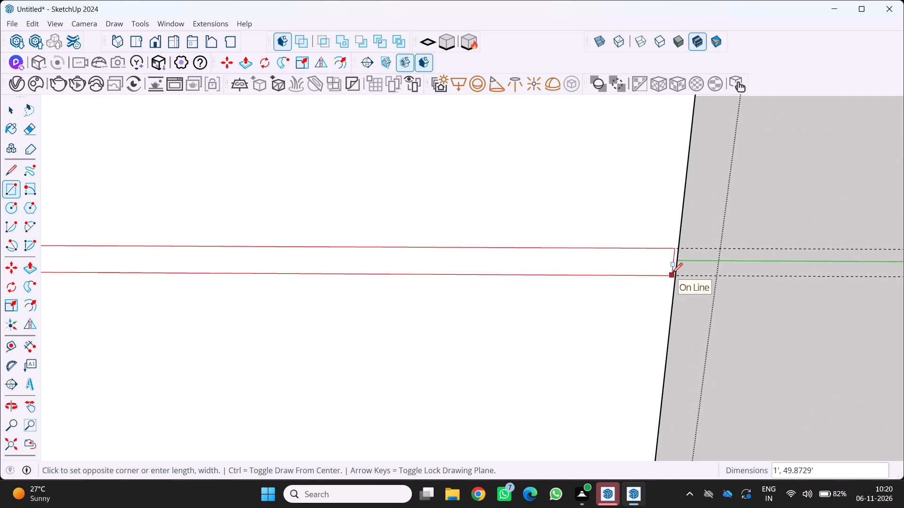
{"action": "left_click", "coordinate": [675, 276]}
Draw a 1' by 45' rectangle across the full front face, between its 13' and 12' guides.
{"action": "scroll", "coordinate": [678, 275], "scroll_direction": "down", "scroll_amount": 11}
{"action": "scroll", "coordinate": [677, 276], "scroll_direction": "up", "scroll_amount": 1}
{"action": "scroll", "coordinate": [676, 275], "scroll_direction": "down", "scroll_amount": 11}
{"action": "scroll", "coordinate": [361, 301], "scroll_direction": "up", "scroll_amount": 1}
{"action": "middle_click_drag", "start_coordinate": [361, 301], "coordinate": [531, 317]}
{"action": "middle_click_drag", "start_coordinate": [533, 316], "coordinate": [538, 314]}
{"action": "middle_click", "coordinate": [548, 307]}
{"action": "scroll", "coordinate": [574, 279], "scroll_direction": "up", "scroll_amount": 2}
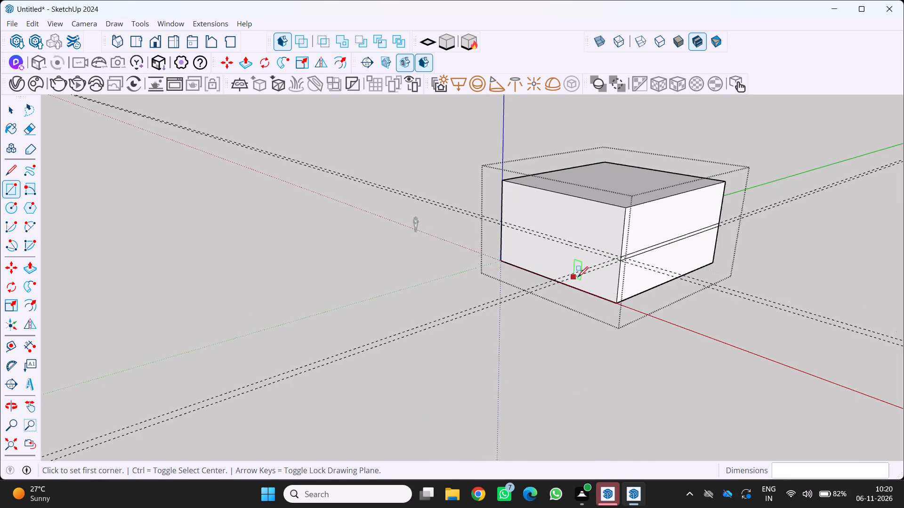
{"action": "scroll", "coordinate": [578, 277], "scroll_direction": "up", "scroll_amount": 7}
{"action": "middle_click_drag", "start_coordinate": [598, 262], "coordinate": [745, 305]}
{"action": "middle_click_drag", "start_coordinate": [745, 303], "coordinate": [746, 295]}
{"action": "scroll", "coordinate": [746, 295], "scroll_direction": "up", "scroll_amount": 12}
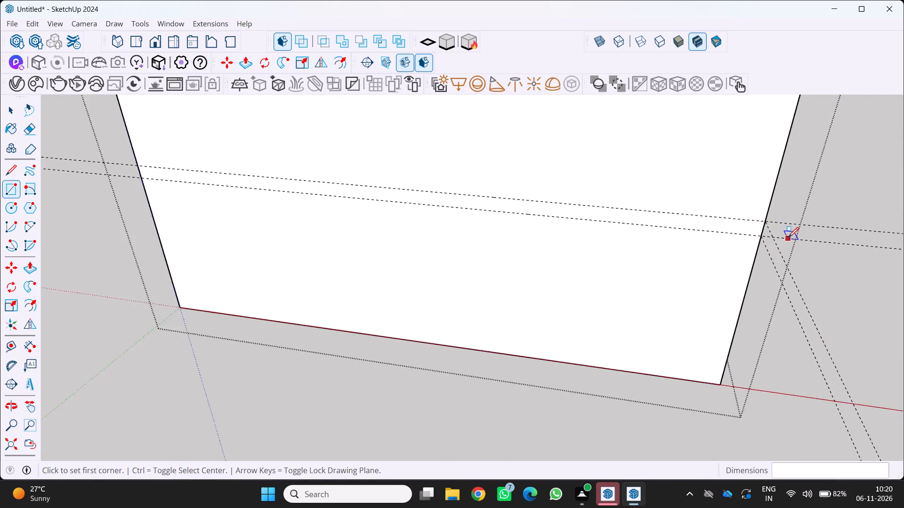
{"action": "scroll", "coordinate": [788, 238], "scroll_direction": "up", "scroll_amount": 6}
{"action": "left_click", "coordinate": [736, 189]}
{"action": "scroll", "coordinate": [691, 222], "scroll_direction": "down", "scroll_amount": 2}
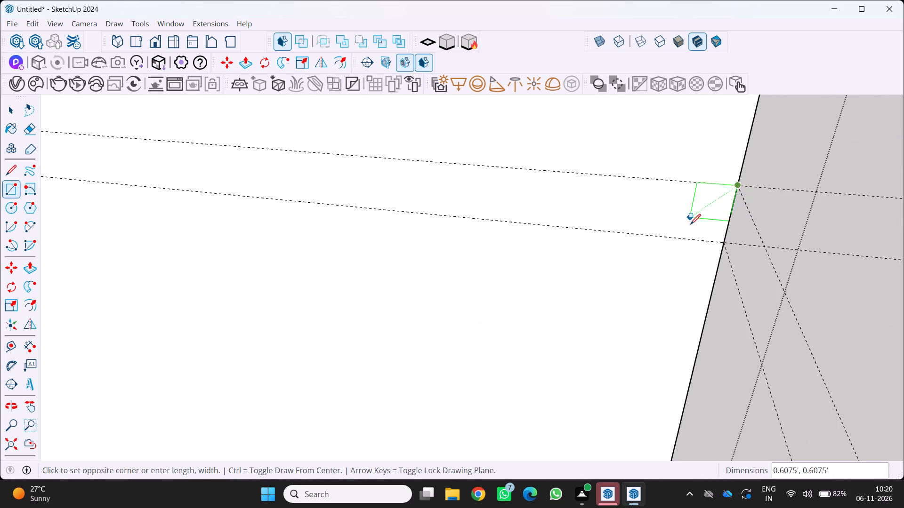
{"action": "scroll", "coordinate": [690, 224], "scroll_direction": "down", "scroll_amount": 18}
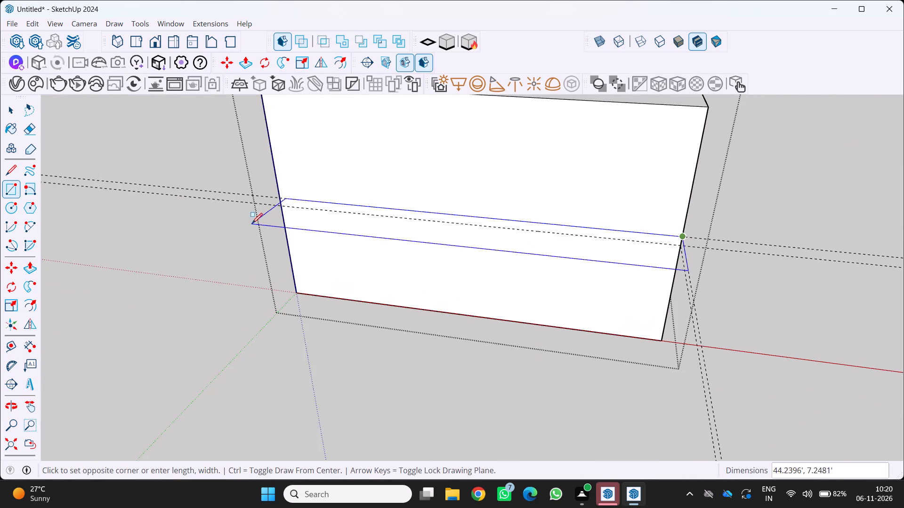
{"action": "scroll", "coordinate": [260, 220], "scroll_direction": "up", "scroll_amount": 8}
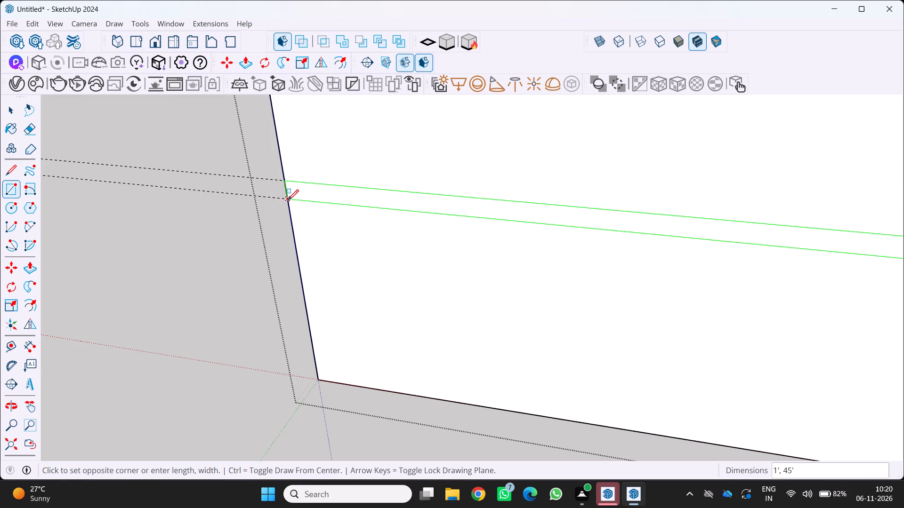
{"action": "left_click", "coordinate": [288, 200]}
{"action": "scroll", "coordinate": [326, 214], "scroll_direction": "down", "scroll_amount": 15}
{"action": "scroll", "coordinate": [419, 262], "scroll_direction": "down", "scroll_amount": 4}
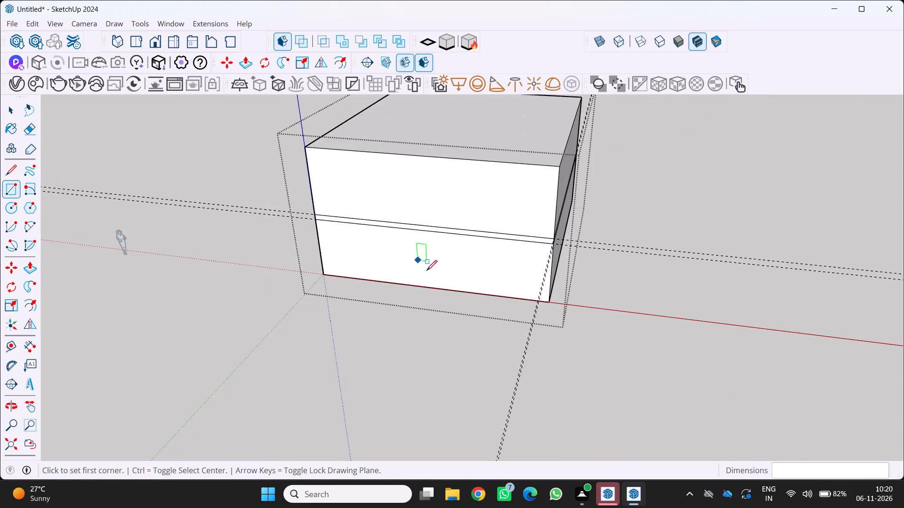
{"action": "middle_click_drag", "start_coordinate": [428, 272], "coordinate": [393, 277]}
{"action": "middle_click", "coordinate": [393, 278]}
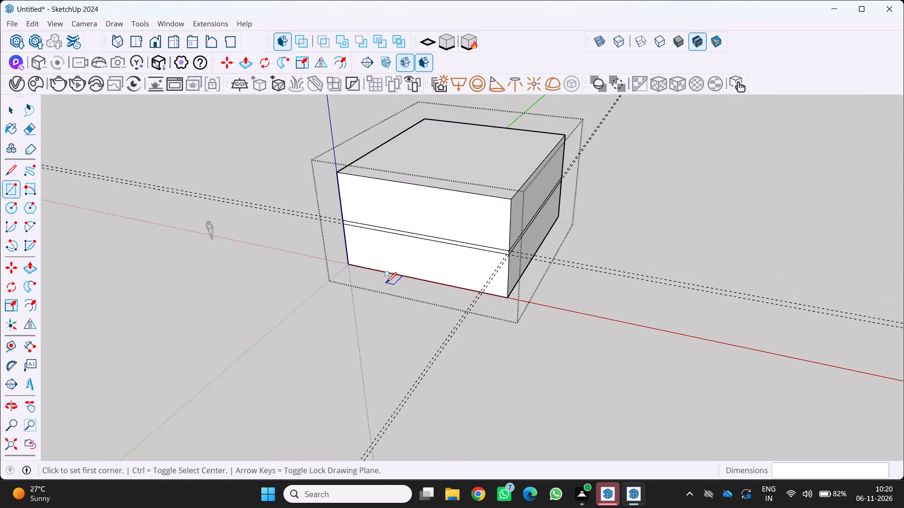
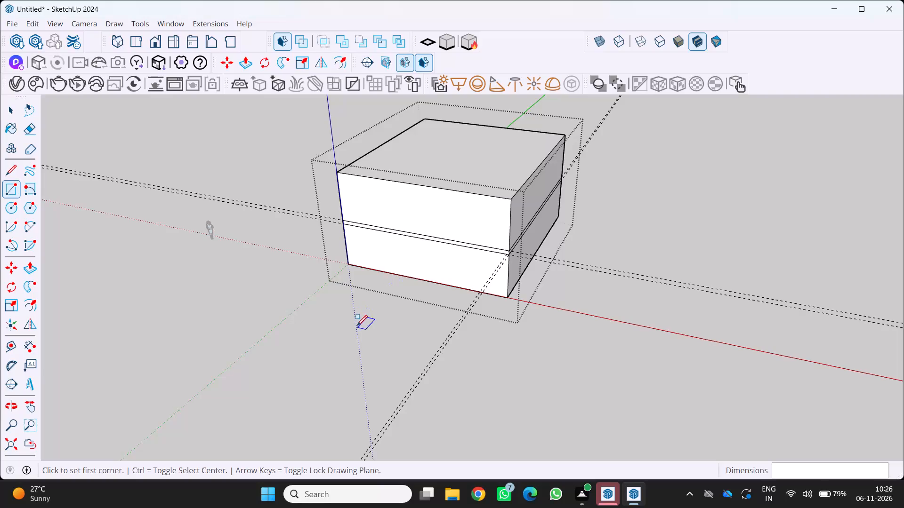
Copy the front and side 1' band faces together straight up 14', from their lower shared corner to the block's top corner.
{"action": "scroll", "coordinate": [355, 325], "scroll_direction": "down", "scroll_amount": 3}
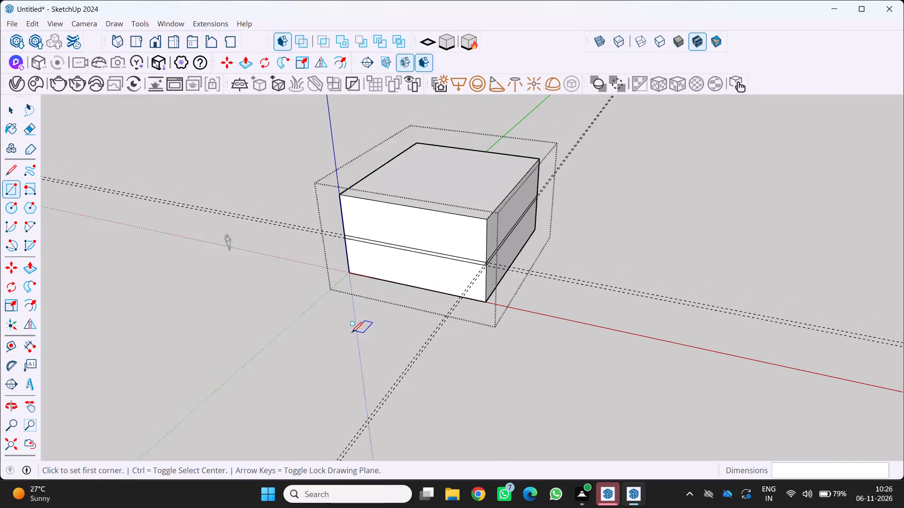
{"action": "middle_click_drag", "start_coordinate": [353, 321], "coordinate": [408, 278]}
{"action": "middle_click", "coordinate": [408, 278]}
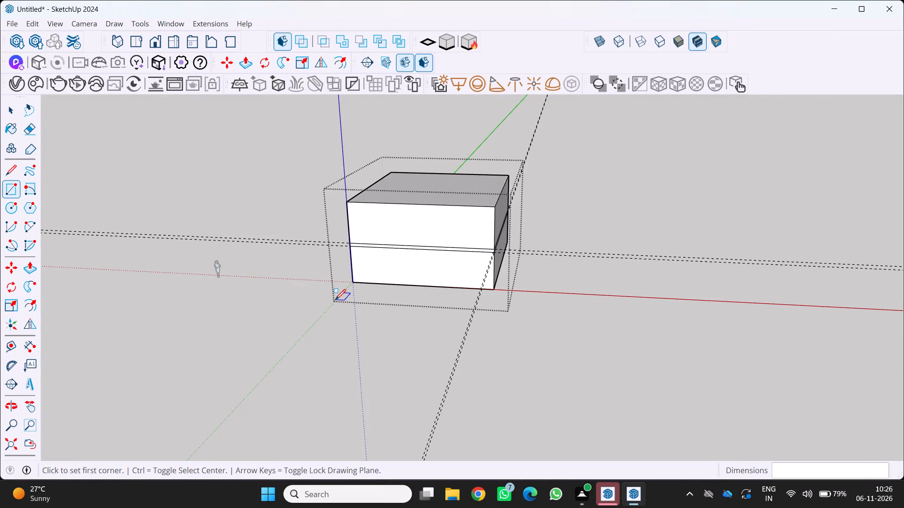
{"action": "scroll", "coordinate": [486, 259], "scroll_direction": "up", "scroll_amount": 4}
{"action": "middle_click_drag", "start_coordinate": [482, 258], "coordinate": [373, 260]}
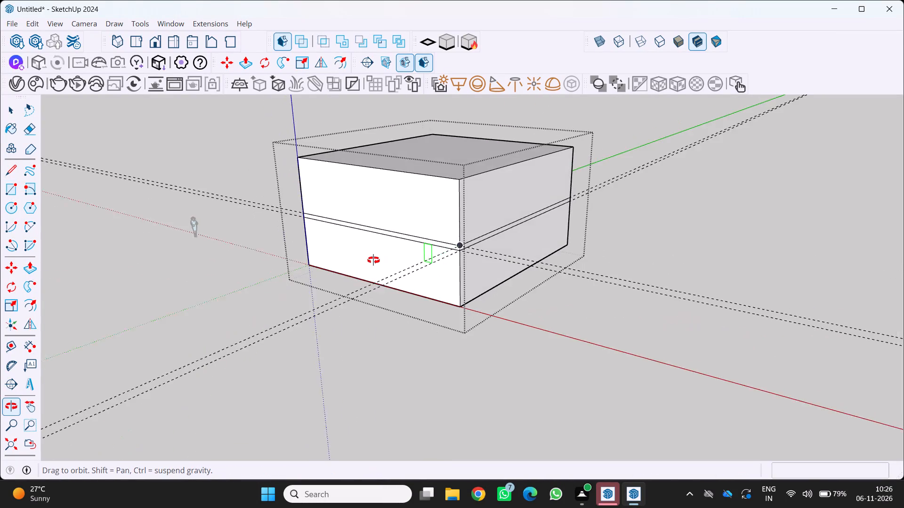
{"action": "middle_click_drag", "start_coordinate": [373, 260], "coordinate": [372, 261]}
{"action": "middle_click", "coordinate": [372, 261]}
{"action": "scroll", "coordinate": [471, 232], "scroll_direction": "up", "scroll_amount": 8}
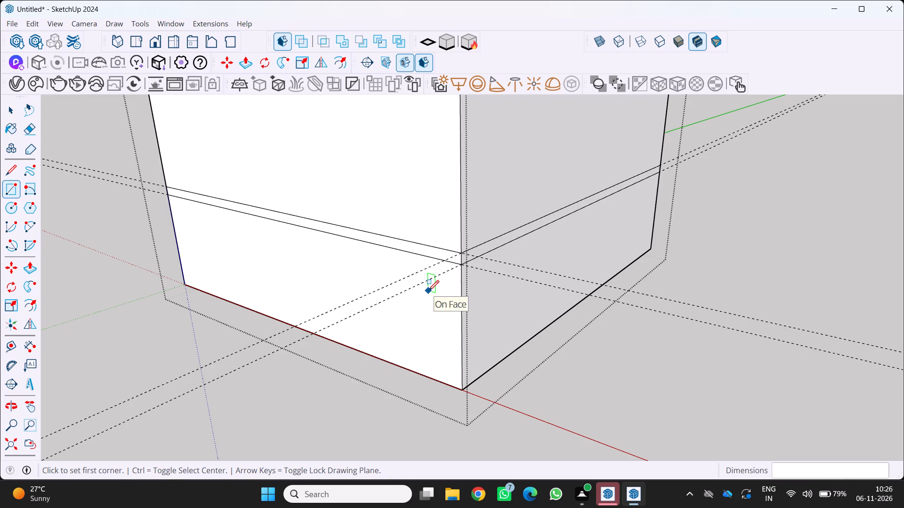
{"action": "scroll", "coordinate": [447, 300], "scroll_direction": "up", "scroll_amount": 1}
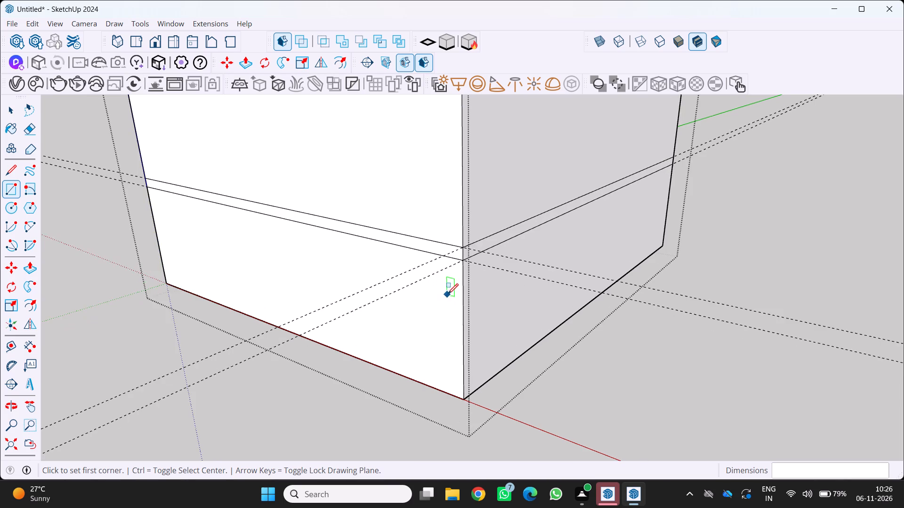
{"action": "scroll", "coordinate": [447, 294], "scroll_direction": "up", "scroll_amount": 1}
{"action": "middle_click_drag", "start_coordinate": [447, 294], "coordinate": [416, 319]}
{"action": "key", "text": "space"}
{"action": "middle_click", "coordinate": [416, 319]}
{"action": "left_click", "coordinate": [462, 271]}
{"action": "left_click", "coordinate": [455, 261]}
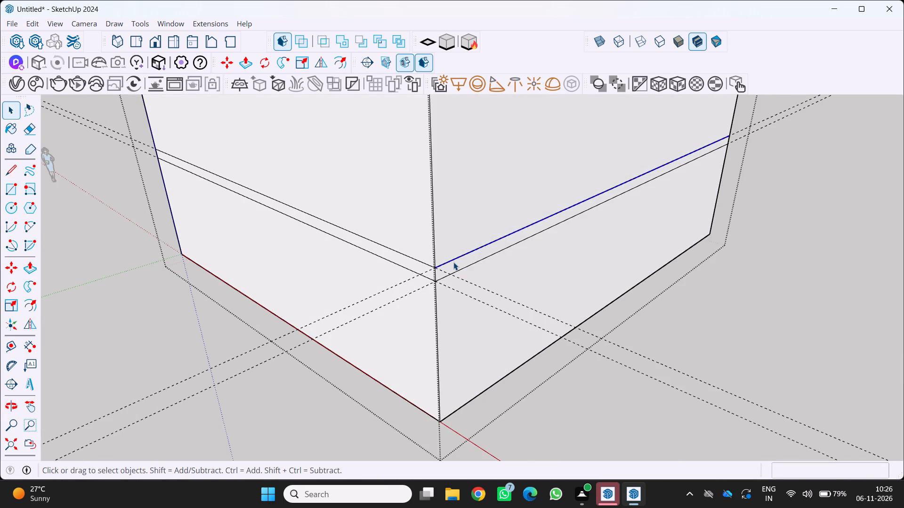
{"action": "left_click", "coordinate": [452, 266]}
{"action": "left_click", "coordinate": [418, 266]}
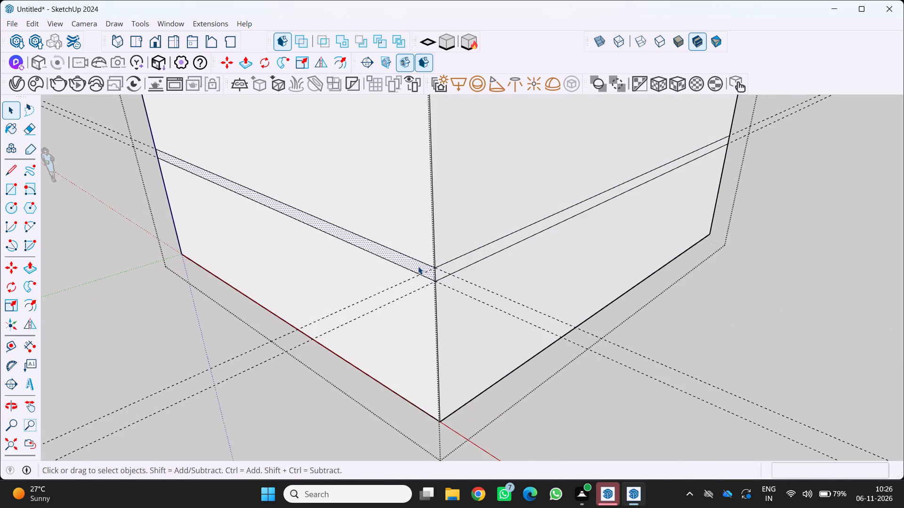
{"action": "left_click", "coordinate": [483, 253], "text": "shift"}
{"action": "key", "text": "m"}
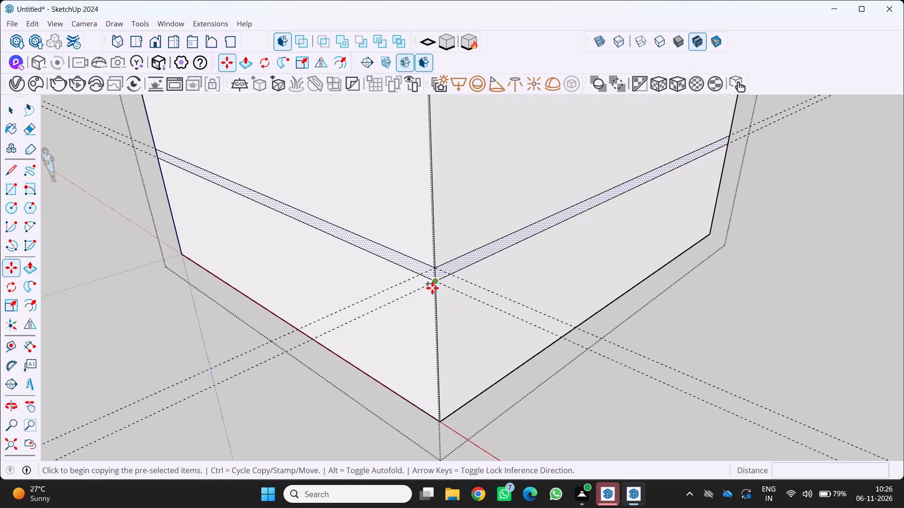
{"action": "left_click", "coordinate": [438, 282]}
{"action": "scroll", "coordinate": [451, 226], "scroll_direction": "down", "scroll_amount": 5}
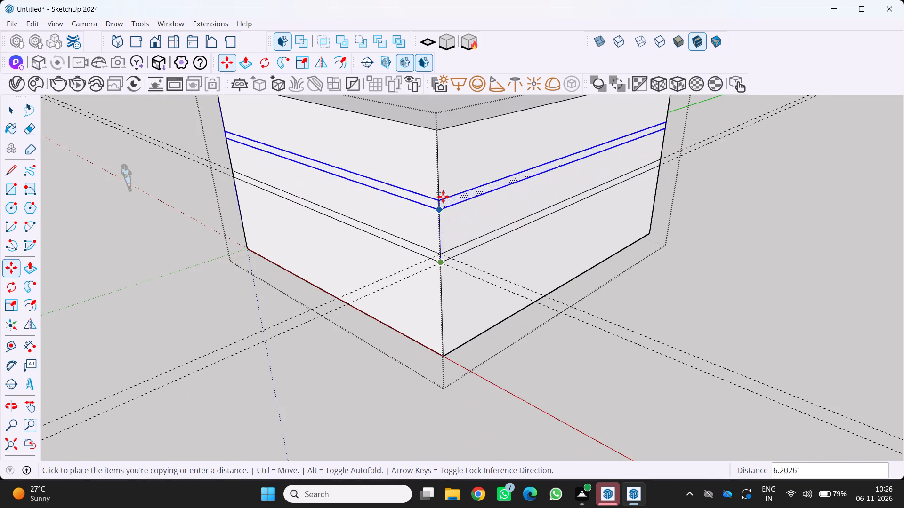
{"action": "left_click_drag", "start_coordinate": [433, 126], "coordinate": [434, 131]}
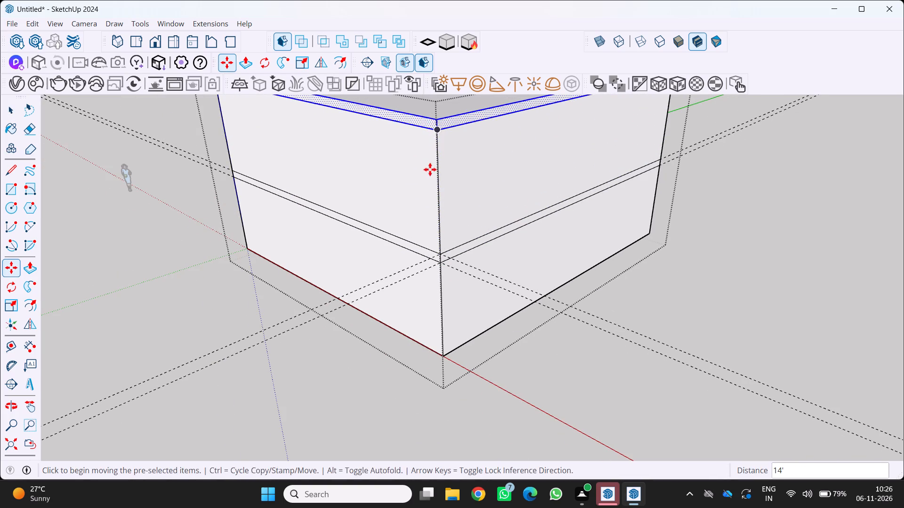
Examine the copied bands along the top edges of the block from the front, side and rear.
{"action": "middle_click_drag", "start_coordinate": [430, 177], "coordinate": [612, 299]}
{"action": "middle_click", "coordinate": [612, 298]}
{"action": "scroll", "coordinate": [593, 278], "scroll_direction": "down", "scroll_amount": 6}
{"action": "middle_click_drag", "start_coordinate": [559, 285], "coordinate": [452, 207]}
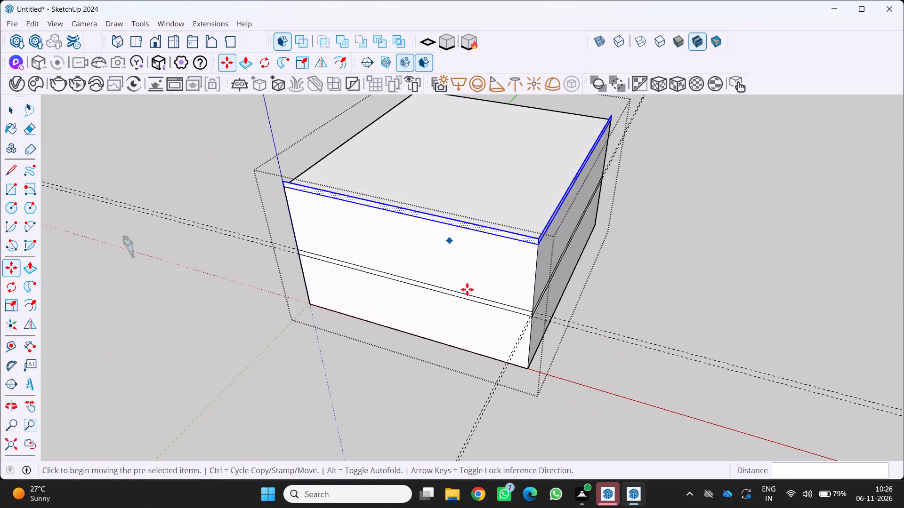
{"action": "scroll", "coordinate": [453, 296], "scroll_direction": "down", "scroll_amount": 2}
{"action": "middle_click_drag", "start_coordinate": [445, 296], "coordinate": [414, 255]}
{"action": "scroll", "coordinate": [416, 234], "scroll_direction": "up", "scroll_amount": 3}
{"action": "middle_click_drag", "start_coordinate": [421, 239], "coordinate": [536, 291]}
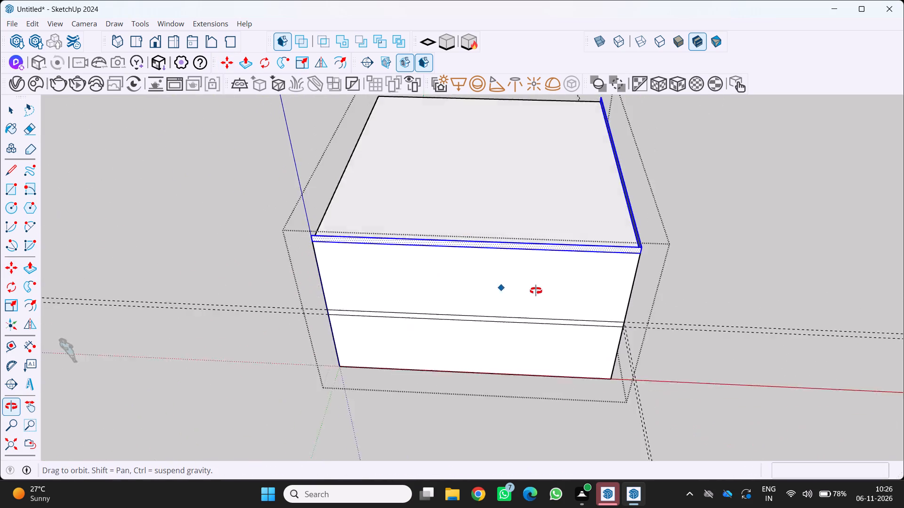
{"action": "middle_click_drag", "start_coordinate": [536, 291], "coordinate": [558, 279]}
{"action": "middle_click", "coordinate": [558, 279]}
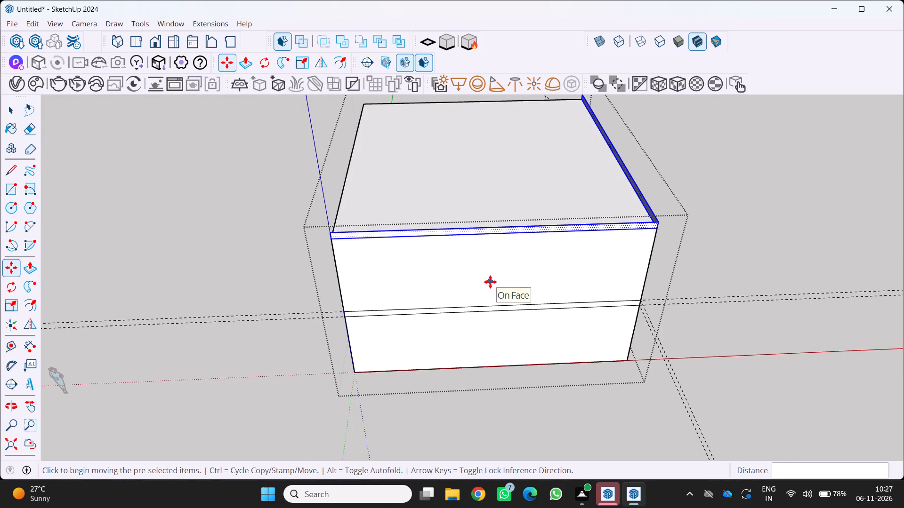
{"action": "scroll", "coordinate": [489, 280], "scroll_direction": "down", "scroll_amount": 4}
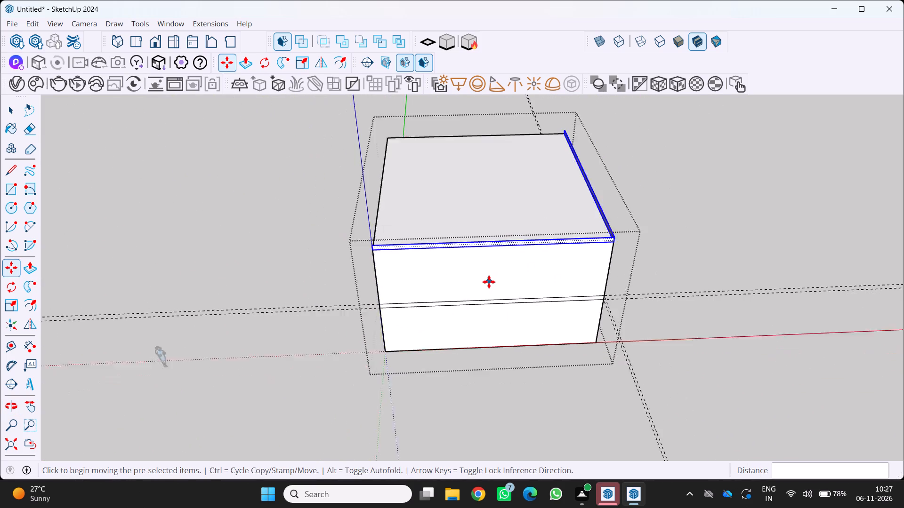
{"action": "scroll", "coordinate": [489, 282], "scroll_direction": "down", "scroll_amount": 1}
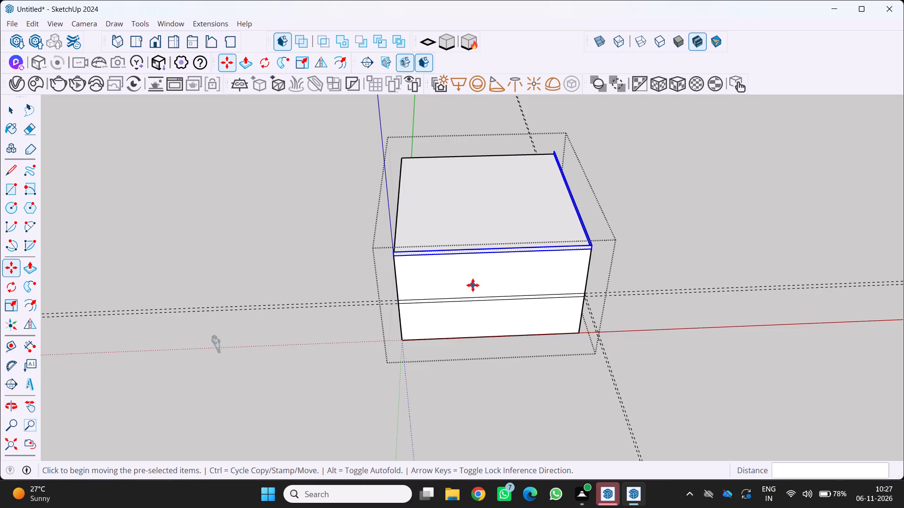
{"action": "scroll", "coordinate": [458, 288], "scroll_direction": "down", "scroll_amount": 3}
{"action": "middle_click_drag", "start_coordinate": [450, 255], "coordinate": [582, 229]}
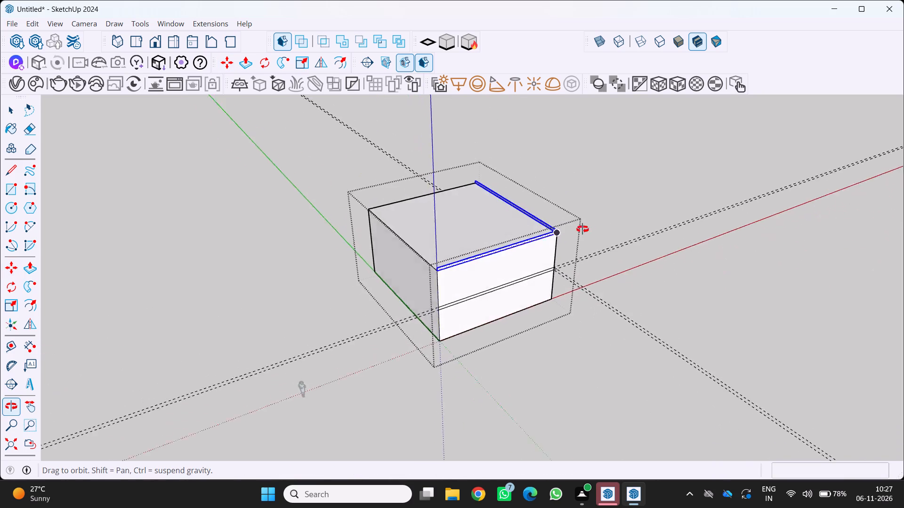
{"action": "middle_click_drag", "start_coordinate": [582, 229], "coordinate": [603, 227]}
{"action": "middle_click", "coordinate": [603, 227]}
{"action": "scroll", "coordinate": [476, 217], "scroll_direction": "up", "scroll_amount": 5}
{"action": "middle_click_drag", "start_coordinate": [463, 230], "coordinate": [610, 230]}
{"action": "middle_click", "coordinate": [608, 229]}
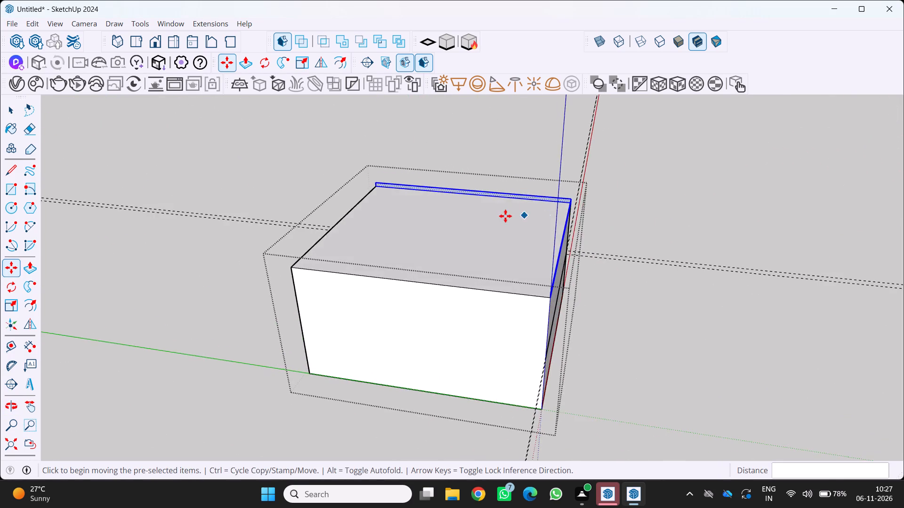
{"action": "scroll", "coordinate": [505, 216], "scroll_direction": "up", "scroll_amount": 3}
{"action": "middle_click_drag", "start_coordinate": [470, 230], "coordinate": [508, 273]}
{"action": "scroll", "coordinate": [510, 246], "scroll_direction": "up", "scroll_amount": 1}
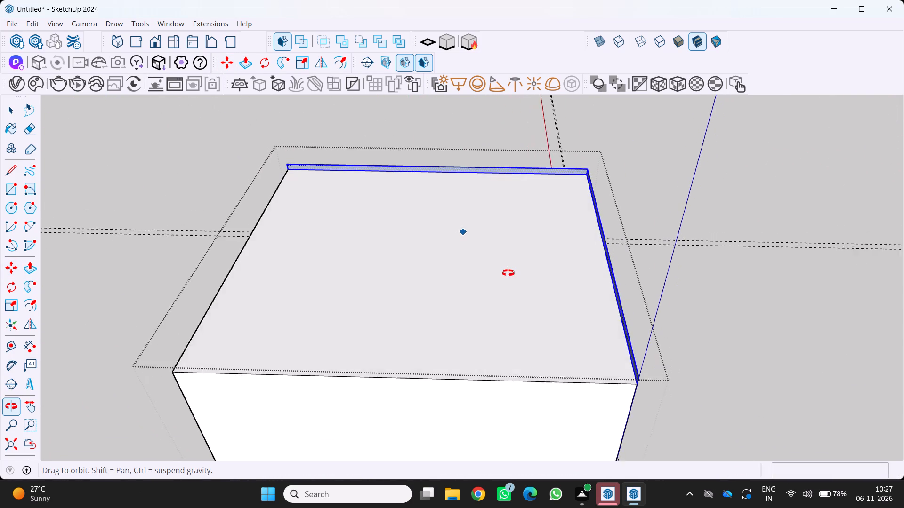
{"action": "middle_click_drag", "start_coordinate": [508, 273], "coordinate": [506, 274]}
{"action": "middle_click", "coordinate": [506, 274]}
{"action": "scroll", "coordinate": [500, 260], "scroll_direction": "down", "scroll_amount": 5}
{"action": "middle_click_drag", "start_coordinate": [494, 262], "coordinate": [114, 254]}
{"action": "middle_click", "coordinate": [114, 254]}
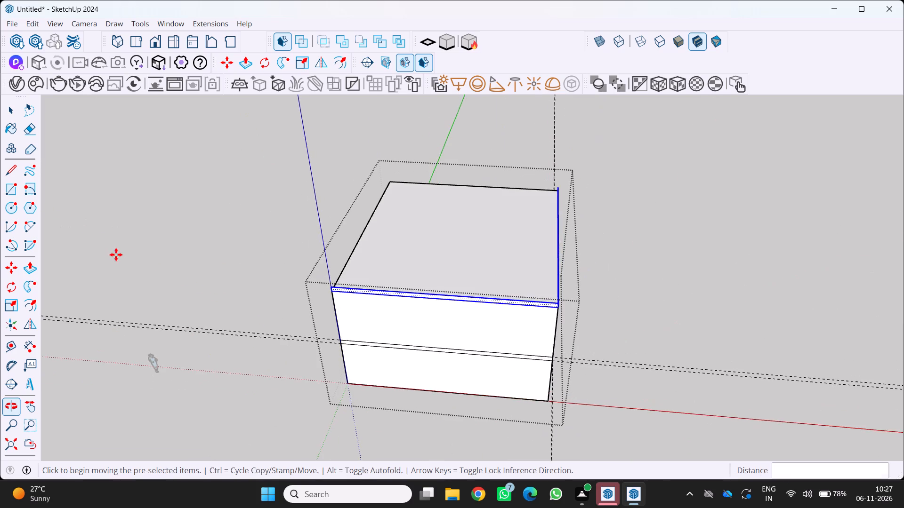
{"action": "scroll", "coordinate": [118, 248], "scroll_direction": "down", "scroll_amount": 5}
Clear the selection and leave the block group's editing context.
{"action": "key", "text": "space"}
{"action": "left_click", "coordinate": [154, 285]}
Place a vertical guide on the front face, 4' in from its left vertical edge.
{"action": "middle_click_drag", "start_coordinate": [192, 283], "coordinate": [192, 264]}
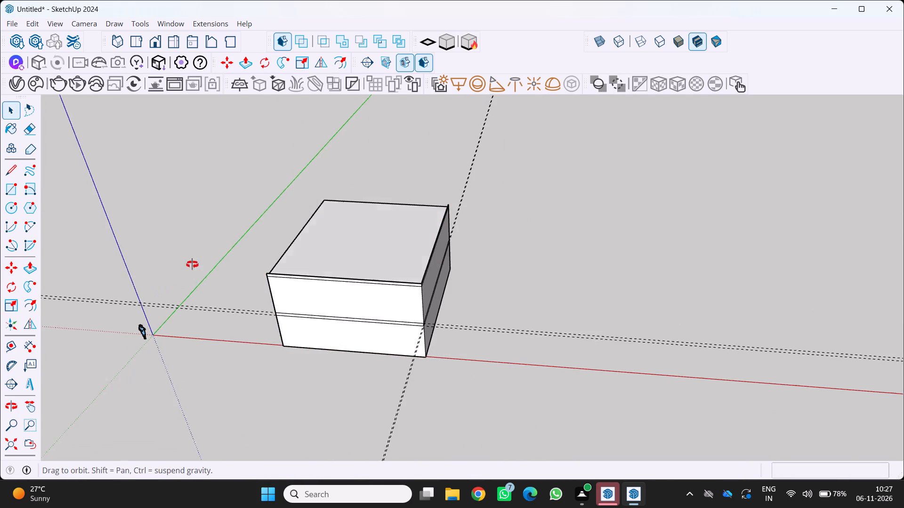
{"action": "middle_click_drag", "start_coordinate": [192, 264], "coordinate": [218, 228]}
{"action": "scroll", "coordinate": [277, 276], "scroll_direction": "up", "scroll_amount": 5}
{"action": "middle_click_drag", "start_coordinate": [281, 281], "coordinate": [428, 225]}
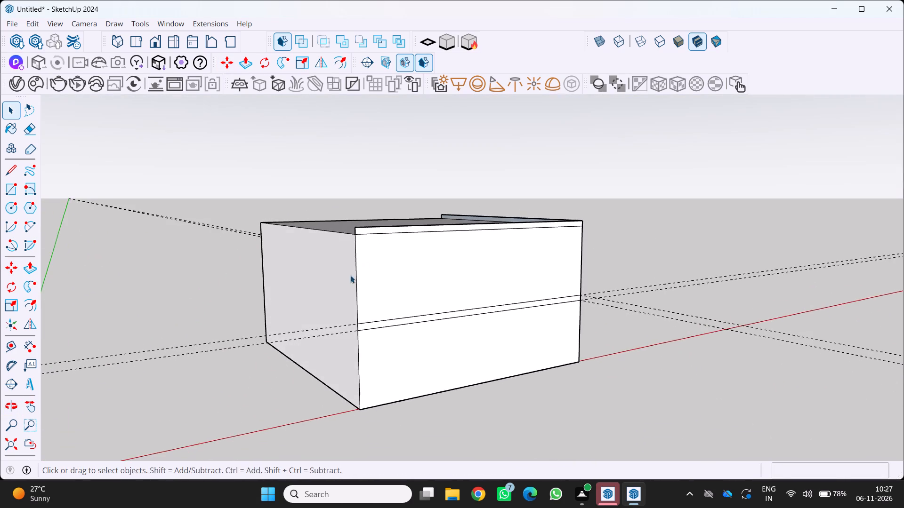
{"action": "scroll", "coordinate": [347, 280], "scroll_direction": "down", "scroll_amount": 4}
{"action": "middle_click_drag", "start_coordinate": [335, 285], "coordinate": [285, 299]}
{"action": "middle_click", "coordinate": [283, 303]}
{"action": "middle_click", "coordinate": [283, 303]}
{"action": "scroll", "coordinate": [281, 305], "scroll_direction": "down", "scroll_amount": 5}
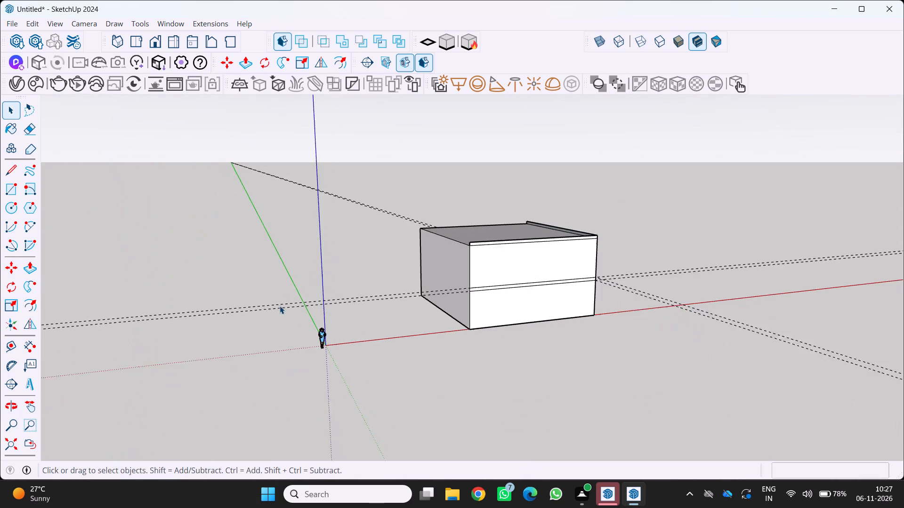
{"action": "middle_click_drag", "start_coordinate": [374, 284], "coordinate": [241, 250]}
{"action": "middle_click", "coordinate": [241, 250]}
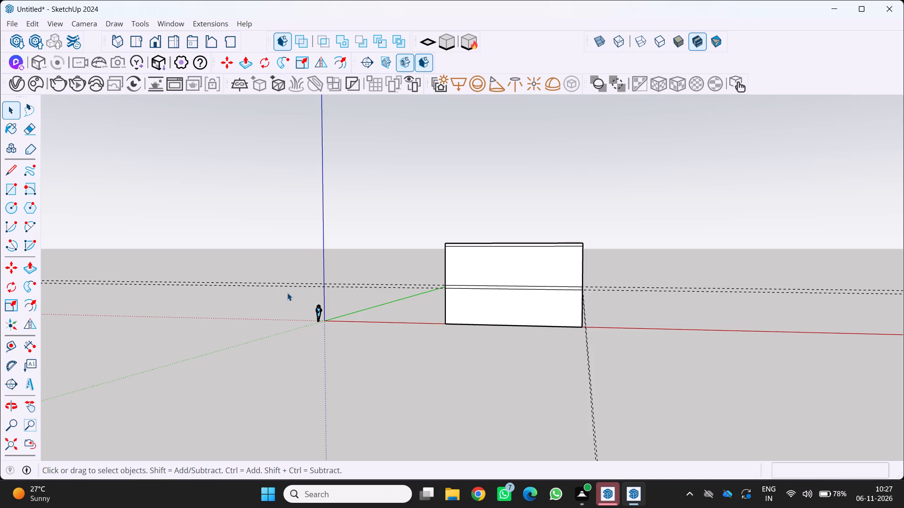
{"action": "scroll", "coordinate": [362, 273], "scroll_direction": "up", "scroll_amount": 5}
{"action": "scroll", "coordinate": [457, 270], "scroll_direction": "up", "scroll_amount": 1}
{"action": "middle_click_drag", "start_coordinate": [459, 273], "coordinate": [453, 285]}
{"action": "middle_click", "coordinate": [453, 285]}
{"action": "key", "text": "t"}
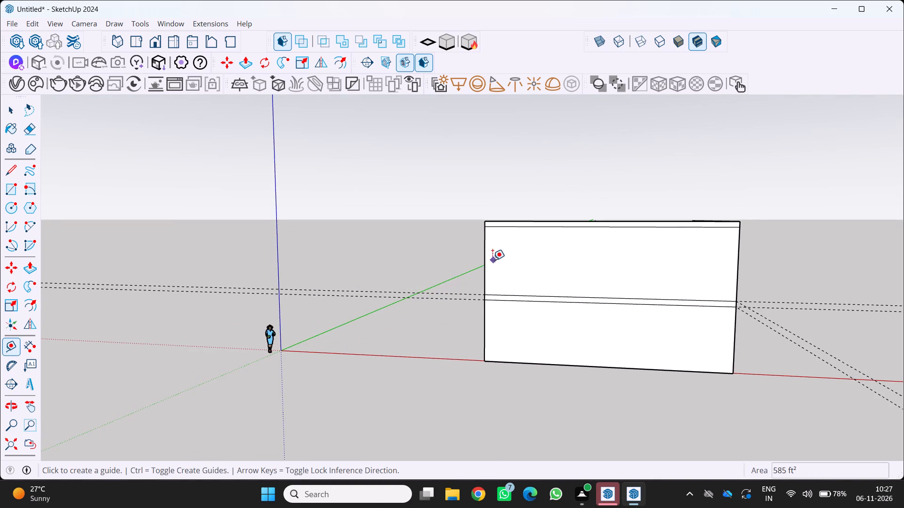
{"action": "left_click", "coordinate": [485, 260]}
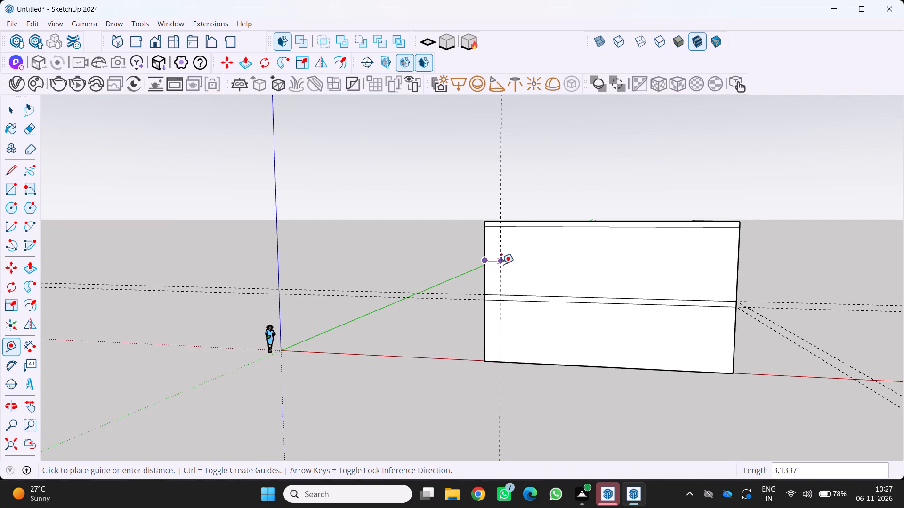
{"action": "type", "text": "4'"}
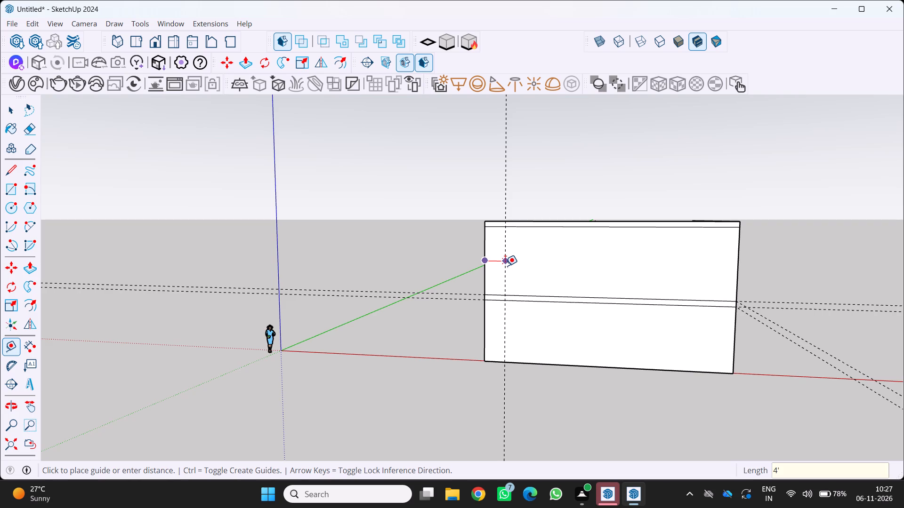
{"action": "key", "text": "Return"}
{"action": "key", "text": "Escape"}
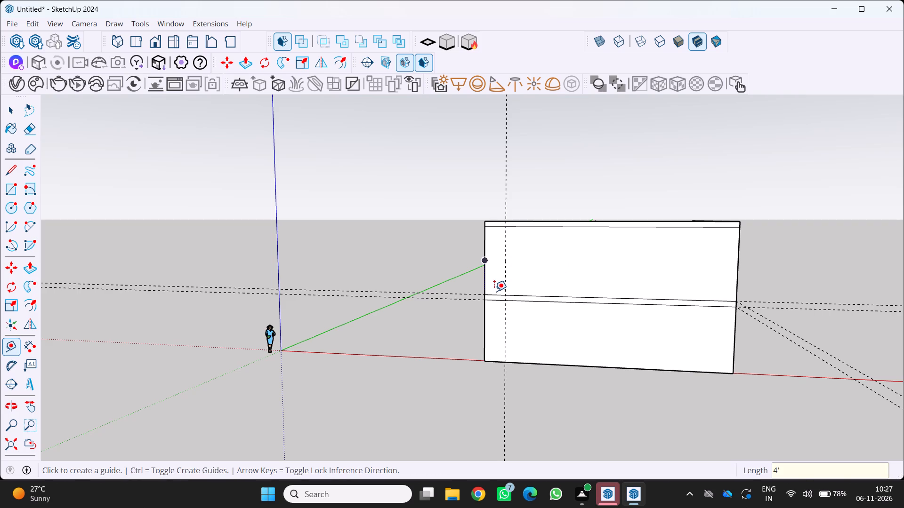
Check the distance between the vertical guide and the front face's left edge with the Dimension tool.
{"action": "left_click", "coordinate": [26, 345]}
{"action": "scroll", "coordinate": [483, 293], "scroll_direction": "up", "scroll_amount": 4}
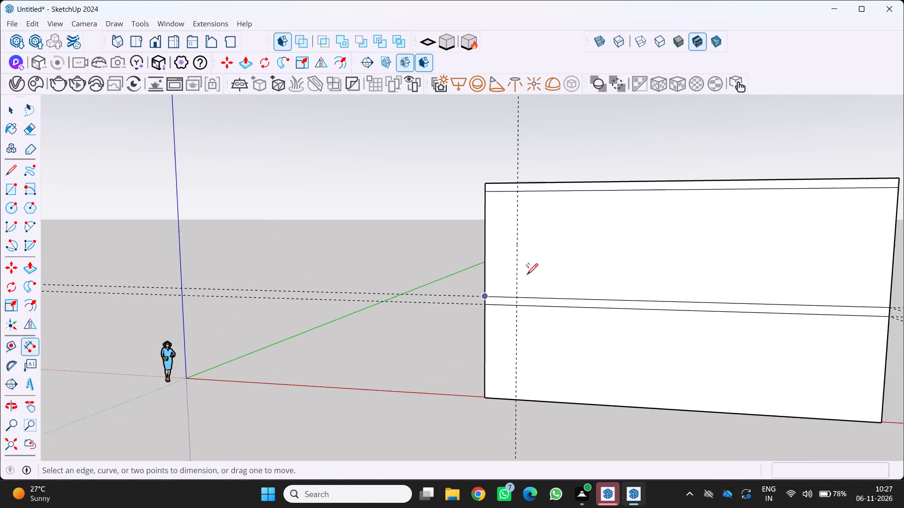
{"action": "scroll", "coordinate": [527, 274], "scroll_direction": "up", "scroll_amount": 4}
{"action": "left_click", "coordinate": [509, 273]}
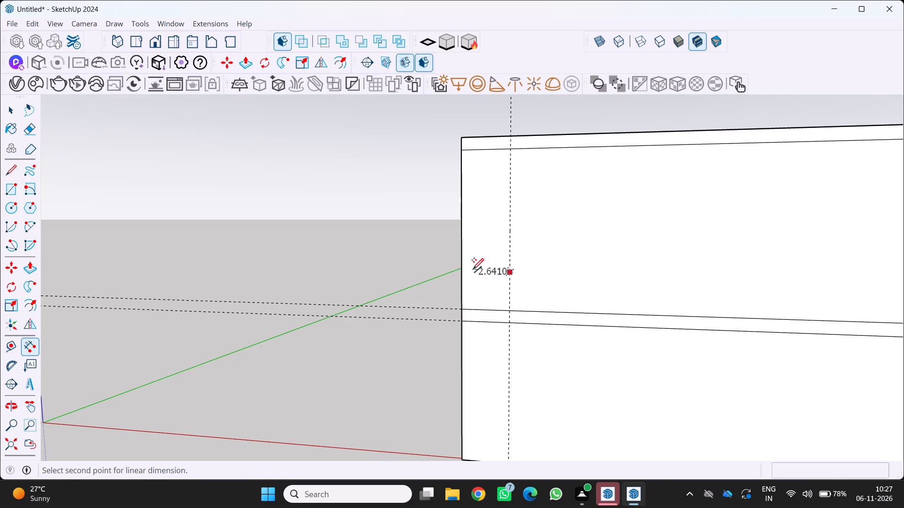
{"action": "scroll", "coordinate": [466, 269], "scroll_direction": "up", "scroll_amount": 4}
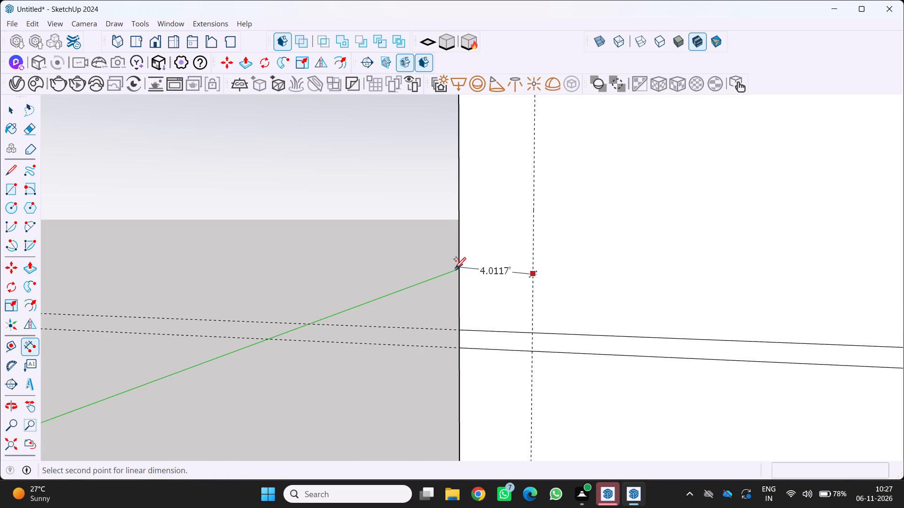
{"action": "key", "text": "Escape"}
Draw a 4' wide rectangle from the front's top left corner down to the vertical guide's intersection with the middle band's lower edge.
{"action": "scroll", "coordinate": [447, 274], "scroll_direction": "down", "scroll_amount": 15}
{"action": "middle_click_drag", "start_coordinate": [435, 286], "coordinate": [428, 296]}
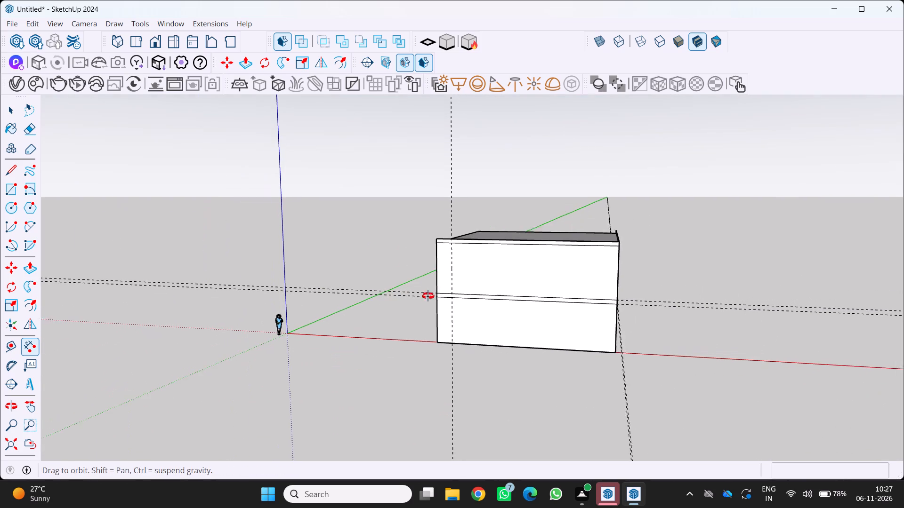
{"action": "middle_click_drag", "start_coordinate": [428, 296], "coordinate": [428, 296]}
{"action": "middle_click", "coordinate": [428, 296]}
{"action": "key", "text": "r"}
{"action": "scroll", "coordinate": [441, 249], "scroll_direction": "up", "scroll_amount": 3}
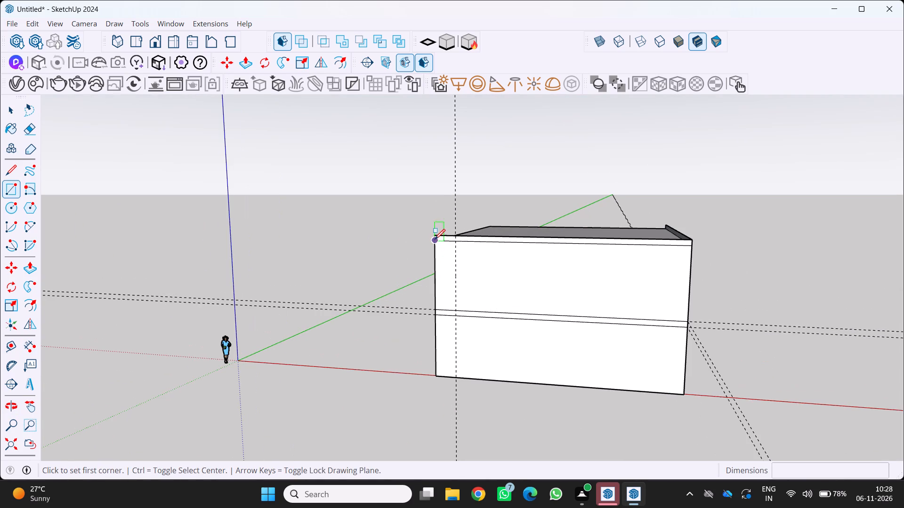
{"action": "left_click", "coordinate": [434, 238]}
{"action": "scroll", "coordinate": [458, 317], "scroll_direction": "up", "scroll_amount": 2}
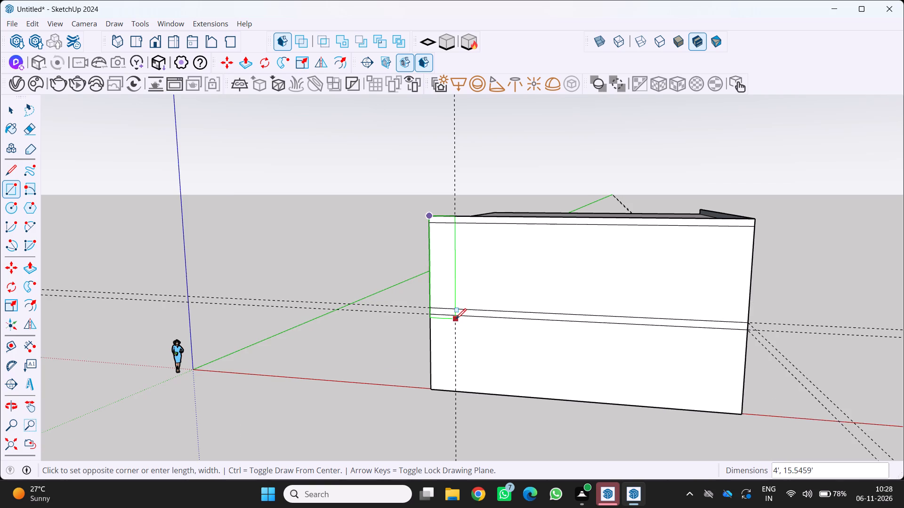
{"action": "left_click", "coordinate": [456, 314]}
{"action": "scroll", "coordinate": [466, 285], "scroll_direction": "down", "scroll_amount": 4}
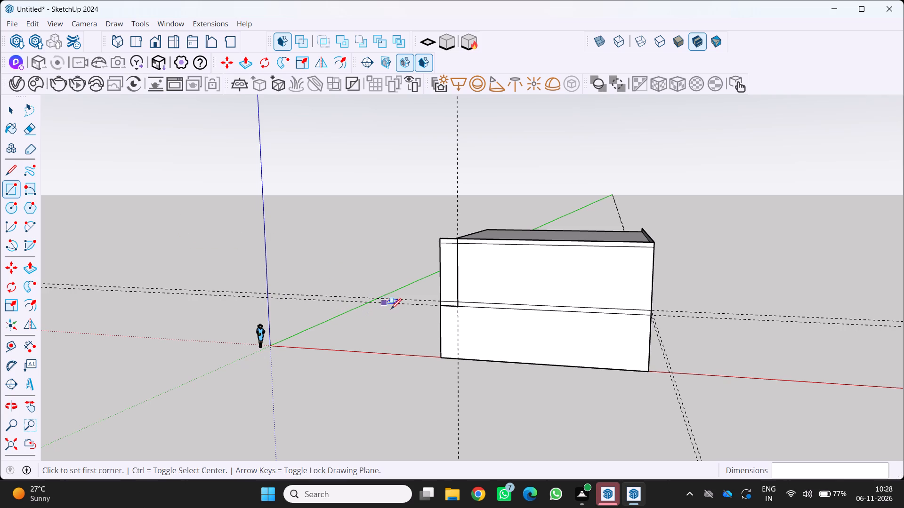
Place a vertical guide on the front face, 18' in from its left vertical edge.
{"action": "scroll", "coordinate": [427, 320], "scroll_direction": "down", "scroll_amount": 2}
{"action": "middle_click_drag", "start_coordinate": [416, 319], "coordinate": [400, 324]}
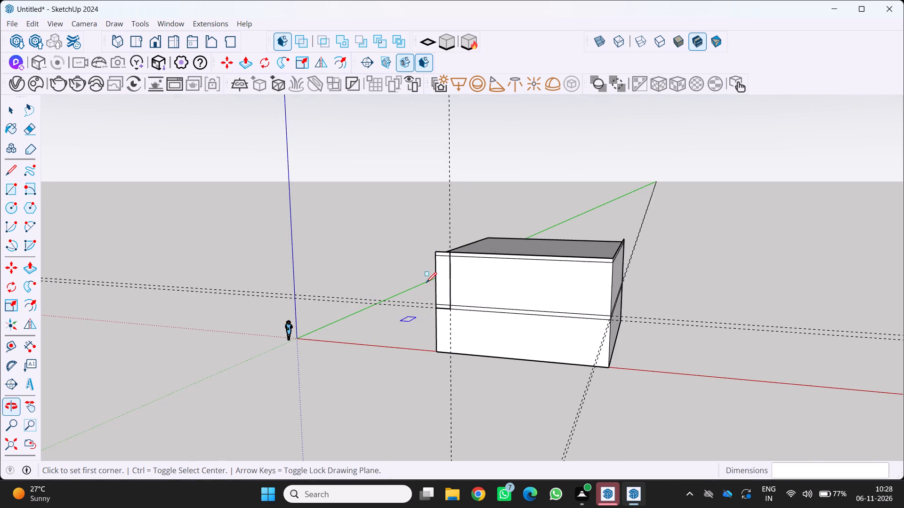
{"action": "scroll", "coordinate": [460, 267], "scroll_direction": "up", "scroll_amount": 3}
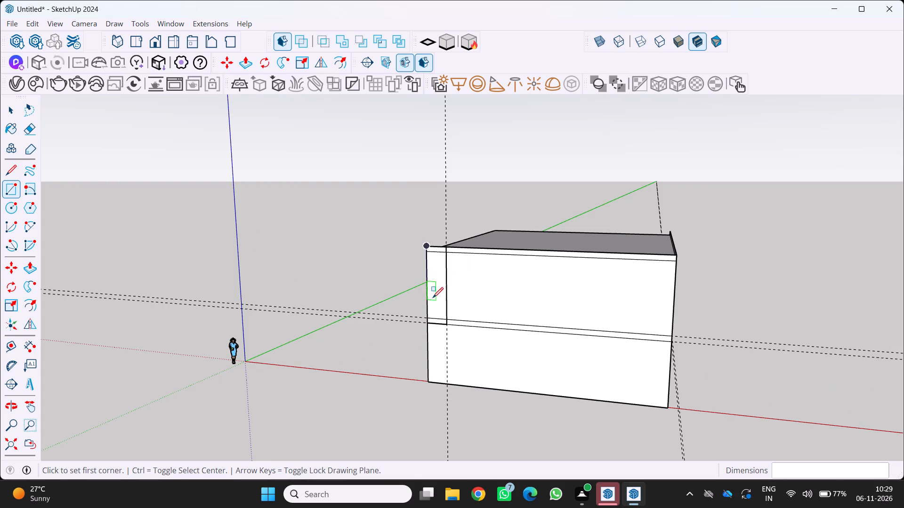
{"action": "type", "text": "RT"}
{"action": "scroll", "coordinate": [419, 287], "scroll_direction": "up", "scroll_amount": 3}
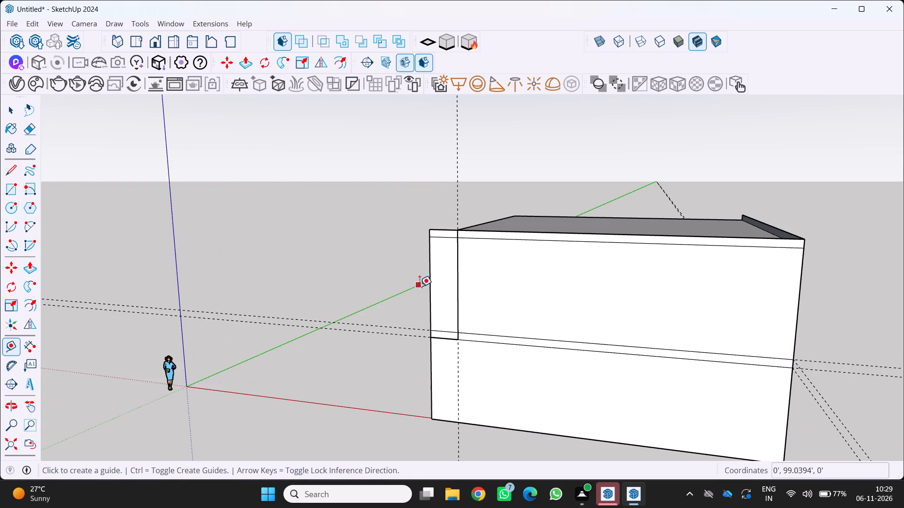
{"action": "left_click", "coordinate": [432, 284]}
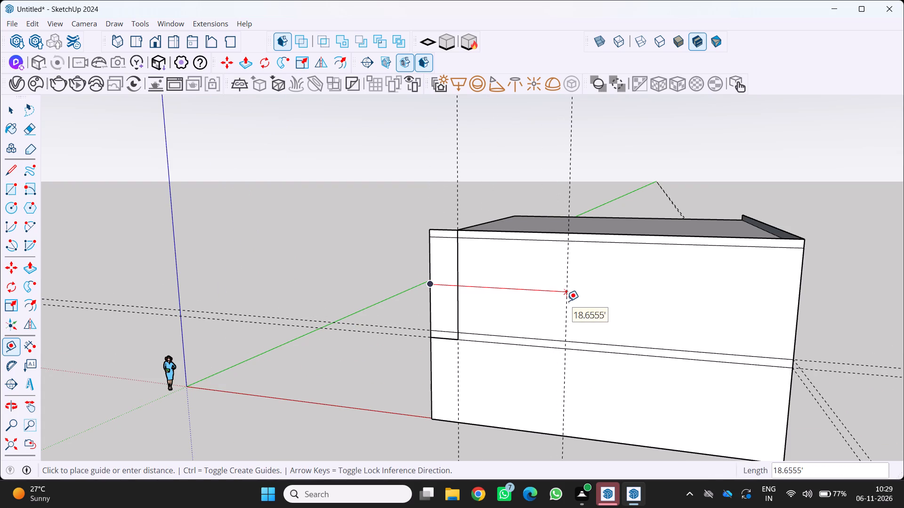
{"action": "type", "text": "18'"}
{"action": "key", "text": "Return"}
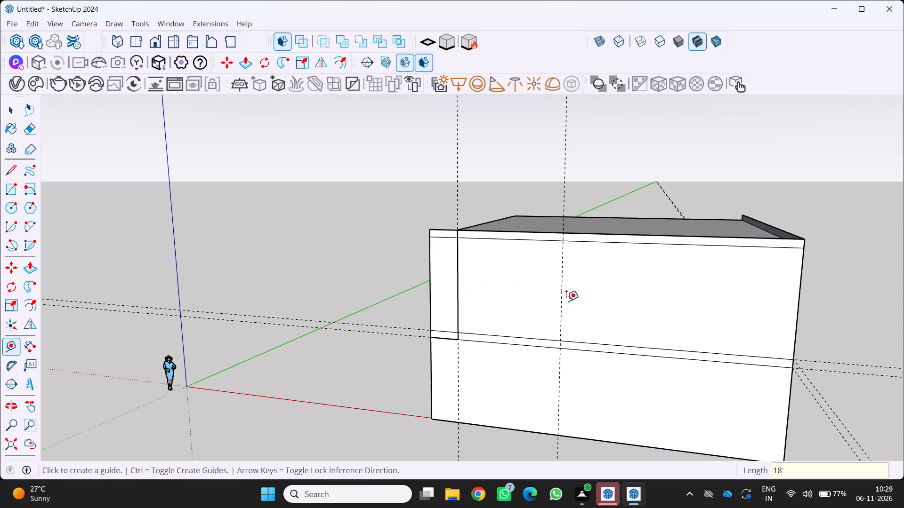
Draw an 18' wide rectangle from the new guide's intersection with the front's top edge to the left edge at the middle band's lower edge.
{"action": "scroll", "coordinate": [568, 315], "scroll_direction": "down", "scroll_amount": 4}
{"action": "middle_click_drag", "start_coordinate": [566, 304], "coordinate": [569, 279]}
{"action": "middle_click", "coordinate": [569, 279]}
{"action": "scroll", "coordinate": [569, 279], "scroll_direction": "up", "scroll_amount": 1}
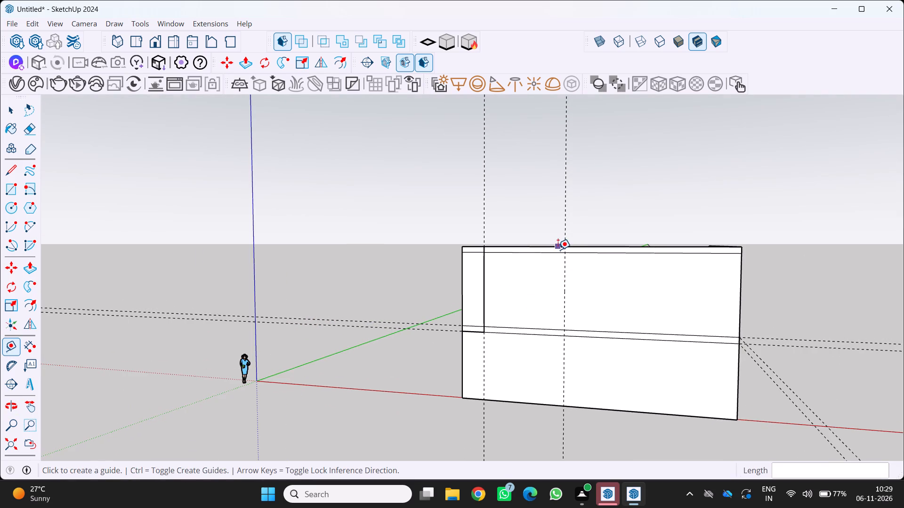
{"action": "key", "text": "r"}
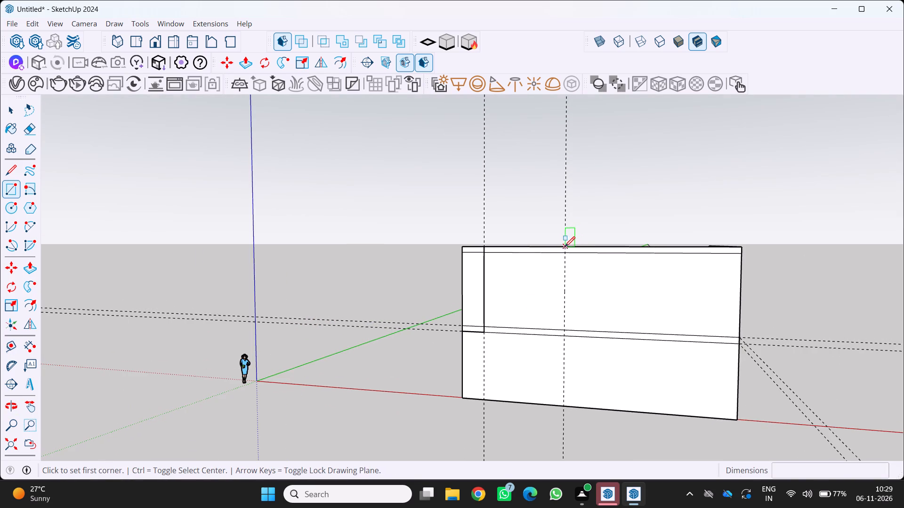
{"action": "left_click", "coordinate": [565, 248]}
{"action": "scroll", "coordinate": [471, 348], "scroll_direction": "up", "scroll_amount": 5}
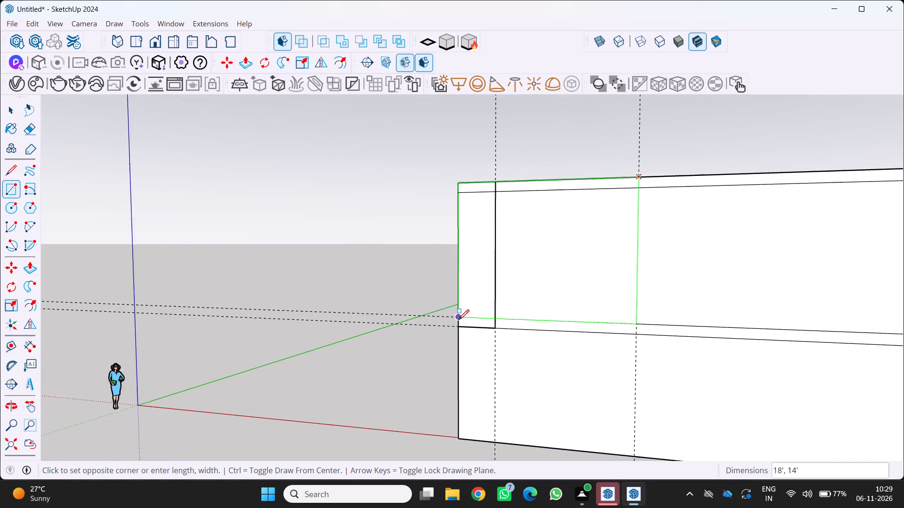
{"action": "scroll", "coordinate": [459, 320], "scroll_direction": "up", "scroll_amount": 1}
{"action": "left_click", "coordinate": [458, 327]}
Inside the block group, Push/Pull the inner face of the right side's roof-level band 45' across to the left side.
{"action": "scroll", "coordinate": [458, 324], "scroll_direction": "down", "scroll_amount": 5}
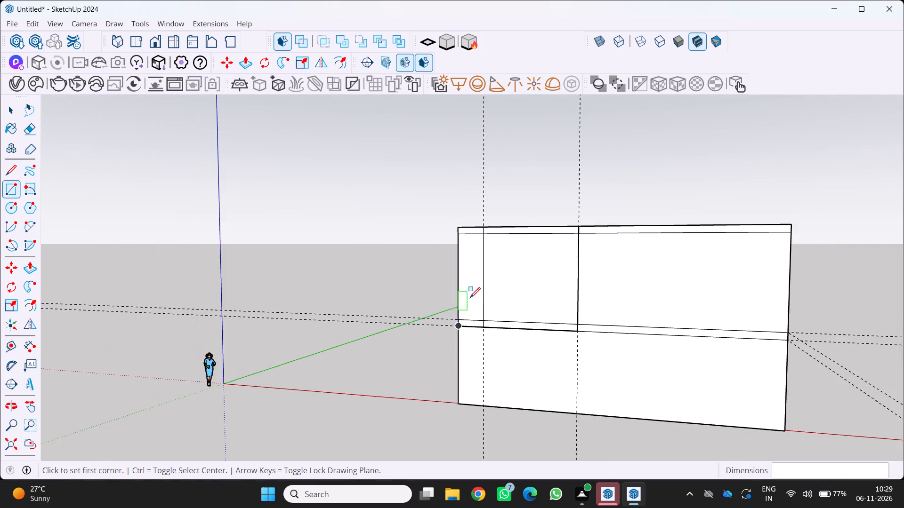
{"action": "scroll", "coordinate": [475, 296], "scroll_direction": "down", "scroll_amount": 3}
{"action": "middle_click_drag", "start_coordinate": [429, 312], "coordinate": [459, 288]}
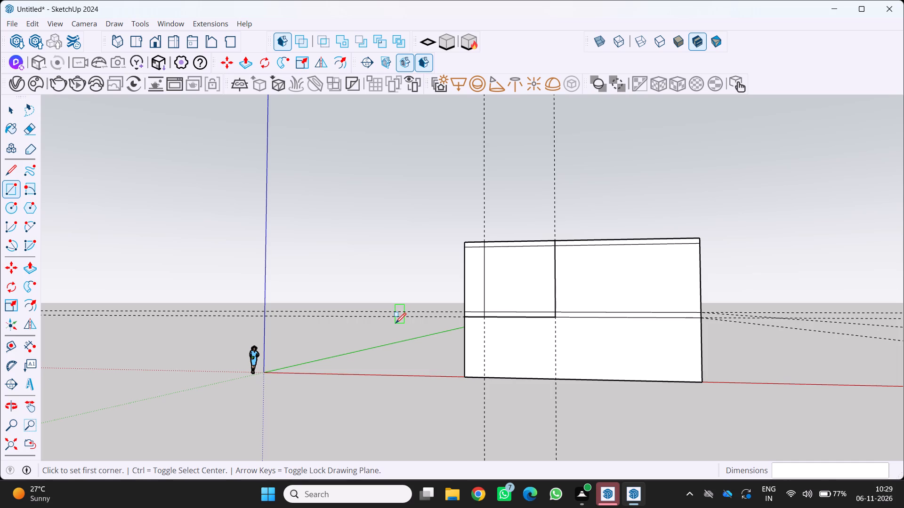
{"action": "scroll", "coordinate": [403, 324], "scroll_direction": "down", "scroll_amount": 5}
{"action": "middle_click_drag", "start_coordinate": [404, 325], "coordinate": [522, 349]}
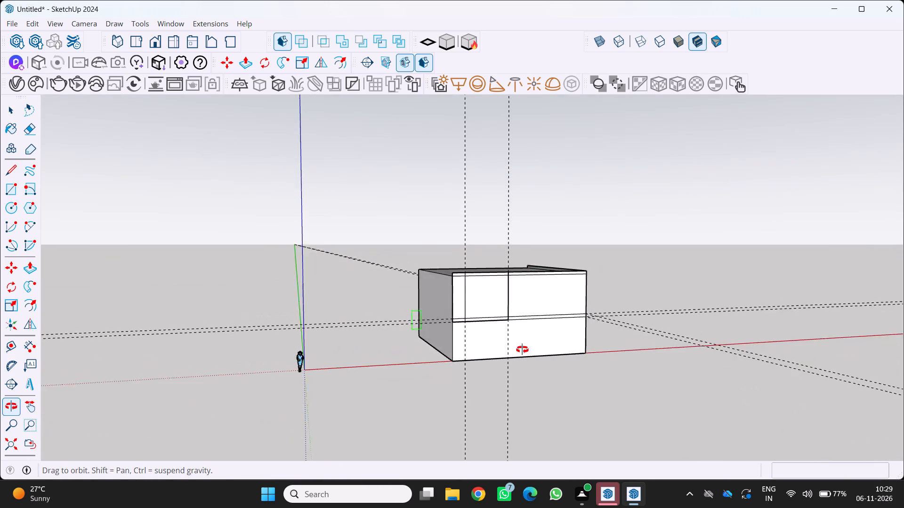
{"action": "middle_click_drag", "start_coordinate": [522, 349], "coordinate": [630, 353]}
{"action": "middle_click_drag", "start_coordinate": [488, 335], "coordinate": [614, 364]}
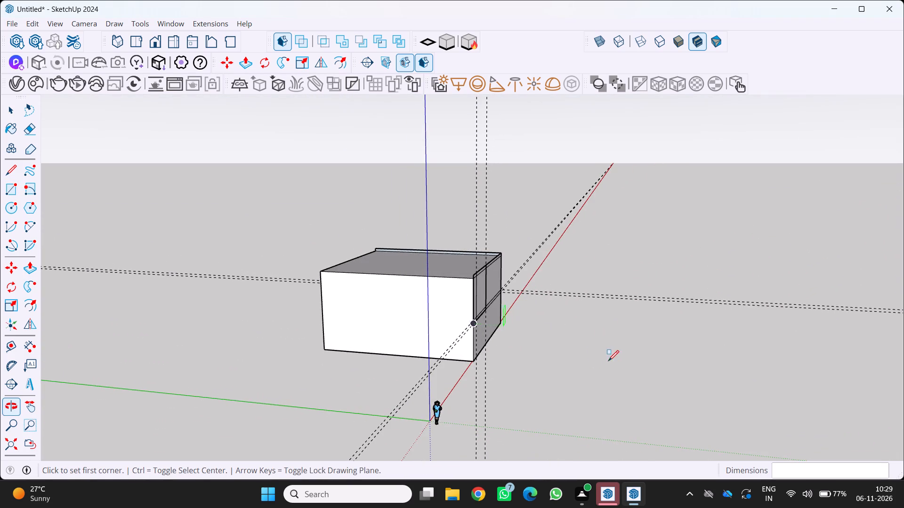
{"action": "scroll", "coordinate": [443, 264], "scroll_direction": "up", "scroll_amount": 7}
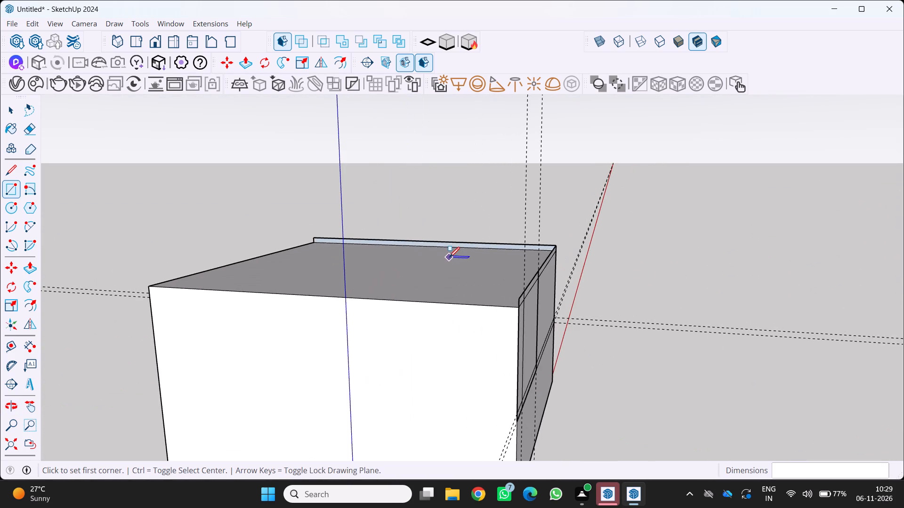
{"action": "key", "text": "p"}
{"action": "scroll", "coordinate": [458, 262], "scroll_direction": "up", "scroll_amount": 7}
{"action": "key", "text": "space"}
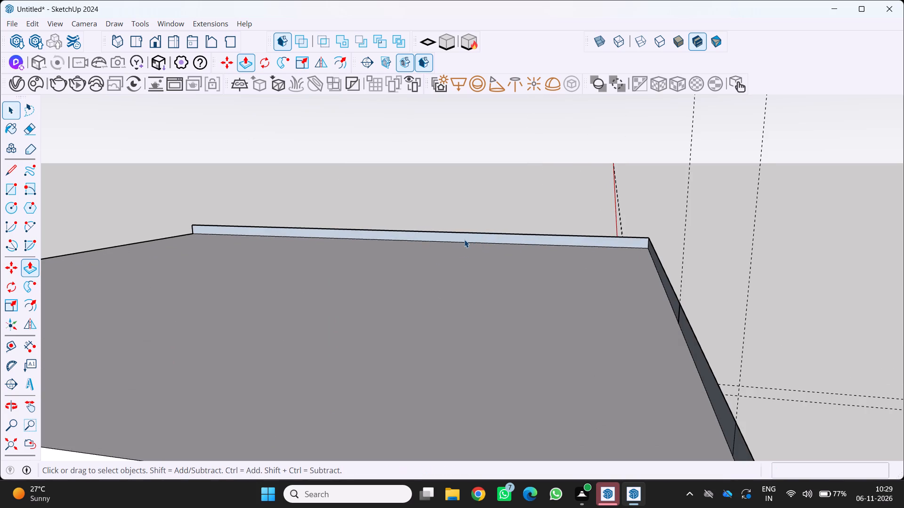
{"action": "left_click", "coordinate": [464, 238]}
{"action": "left_click", "coordinate": [464, 239]}
{"action": "left_click", "coordinate": [464, 239]}
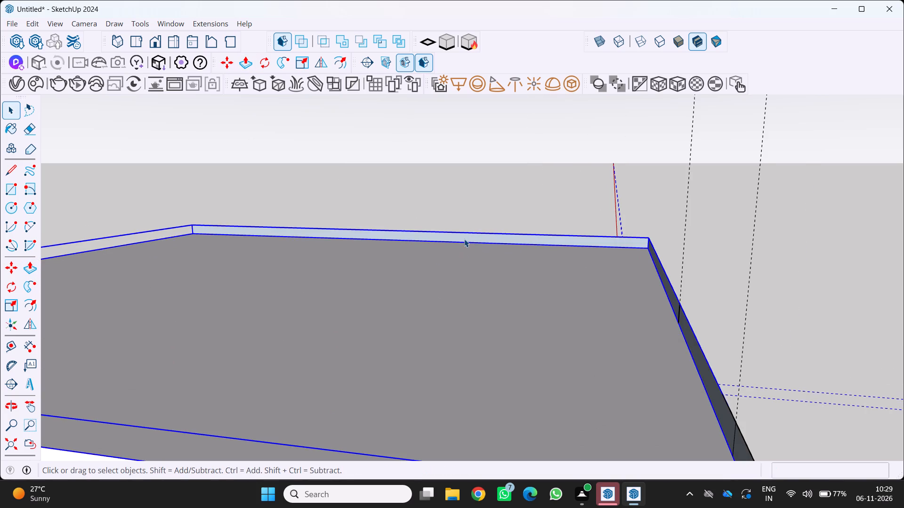
{"action": "left_click", "coordinate": [464, 239]}
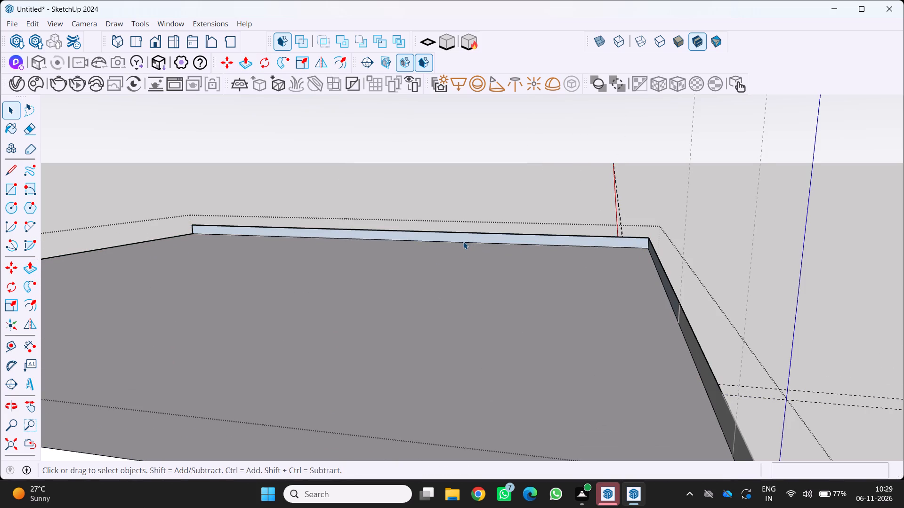
{"action": "key", "text": "p"}
{"action": "left_click", "coordinate": [464, 236]}
{"action": "scroll", "coordinate": [416, 323], "scroll_direction": "down", "scroll_amount": 4}
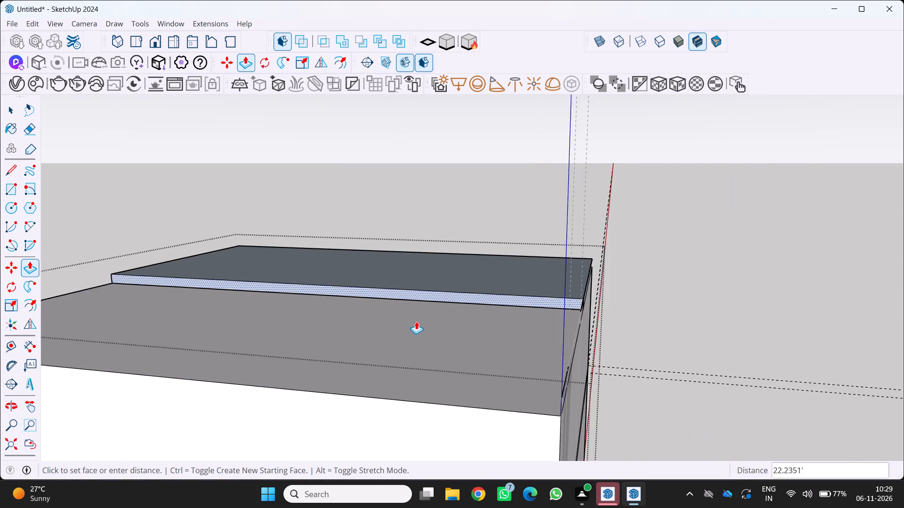
{"action": "scroll", "coordinate": [416, 321], "scroll_direction": "down", "scroll_amount": 5}
{"action": "left_click", "coordinate": [401, 383]}
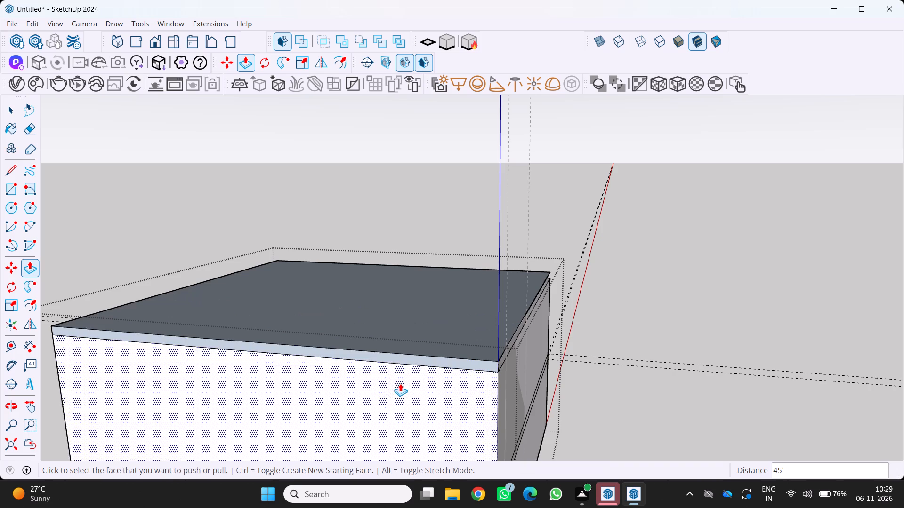
Push/Pull the back of the left side's roof-level band 45' across the roof to the block's right side.
{"action": "scroll", "coordinate": [387, 385], "scroll_direction": "down", "scroll_amount": 6}
{"action": "middle_click_drag", "start_coordinate": [348, 373], "coordinate": [219, 350]}
{"action": "middle_click_drag", "start_coordinate": [508, 354], "coordinate": [284, 301]}
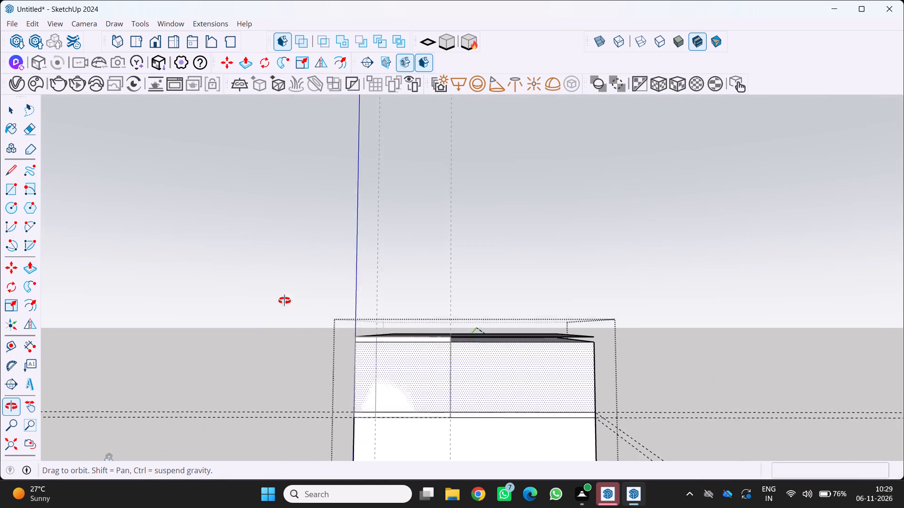
{"action": "middle_click_drag", "start_coordinate": [284, 301], "coordinate": [234, 298]}
{"action": "scroll", "coordinate": [547, 344], "scroll_direction": "up", "scroll_amount": 1}
{"action": "middle_click_drag", "start_coordinate": [547, 344], "coordinate": [488, 364]}
{"action": "scroll", "coordinate": [502, 342], "scroll_direction": "up", "scroll_amount": 1}
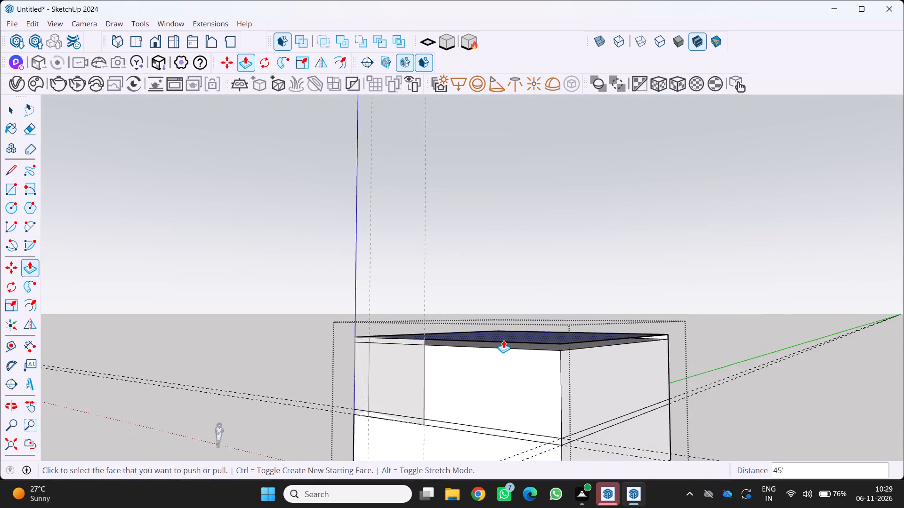
{"action": "scroll", "coordinate": [503, 340], "scroll_direction": "up", "scroll_amount": 5}
{"action": "middle_click_drag", "start_coordinate": [532, 367], "coordinate": [423, 353]}
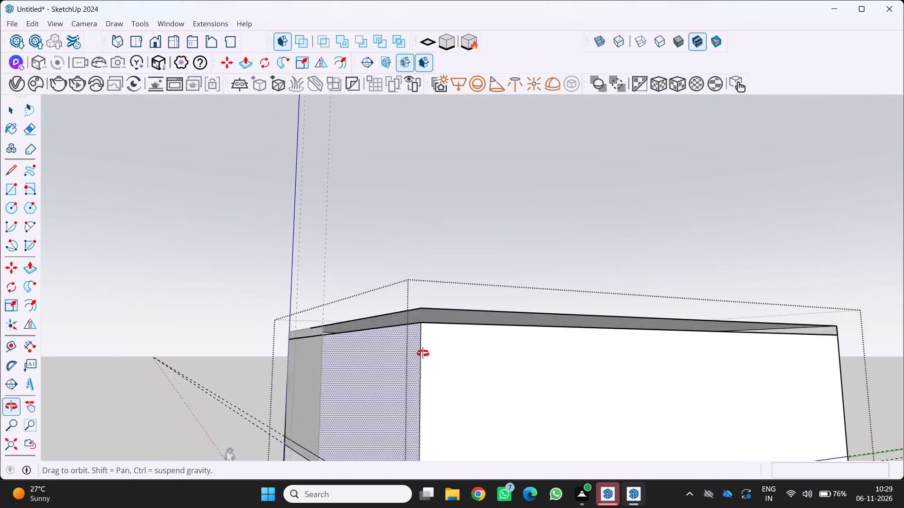
{"action": "middle_click_drag", "start_coordinate": [423, 353], "coordinate": [332, 359]}
{"action": "scroll", "coordinate": [342, 323], "scroll_direction": "up", "scroll_amount": 10}
{"action": "middle_click_drag", "start_coordinate": [341, 332], "coordinate": [363, 346]}
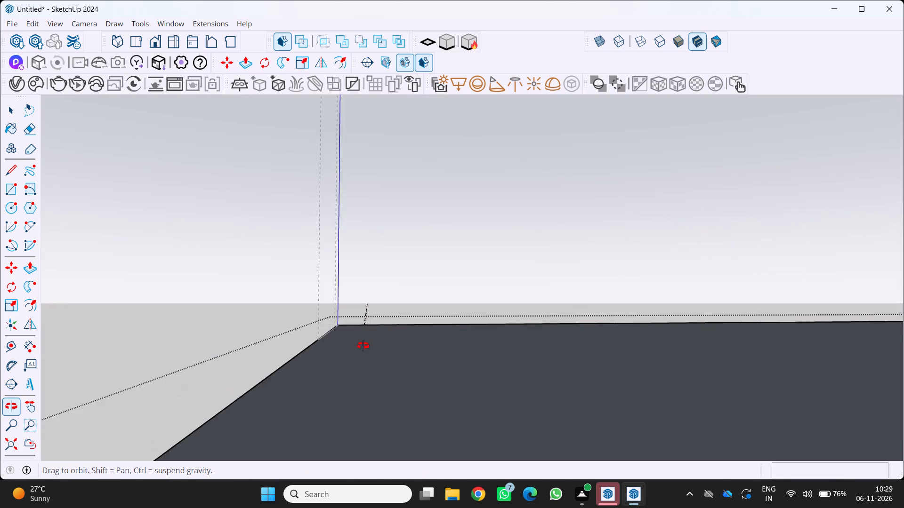
{"action": "middle_click_drag", "start_coordinate": [363, 346], "coordinate": [373, 335]}
{"action": "scroll", "coordinate": [373, 333], "scroll_direction": "down", "scroll_amount": 8}
{"action": "scroll", "coordinate": [431, 368], "scroll_direction": "up", "scroll_amount": 4}
{"action": "middle_click", "coordinate": [435, 358]}
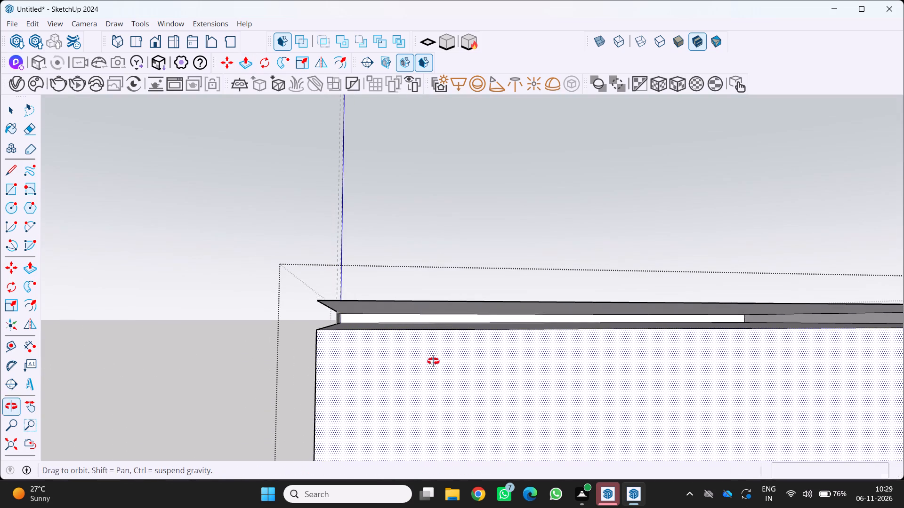
{"action": "scroll", "coordinate": [422, 326], "scroll_direction": "up", "scroll_amount": 16}
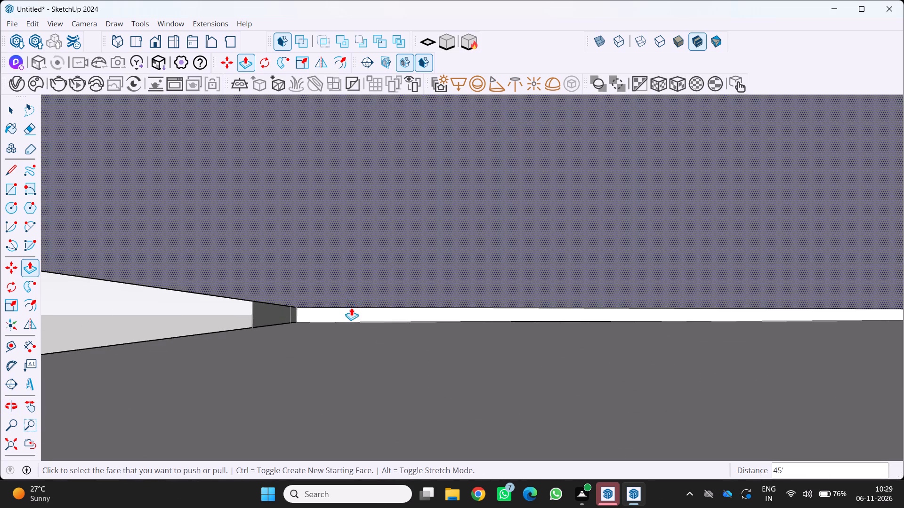
{"action": "left_click", "coordinate": [354, 312]}
{"action": "scroll", "coordinate": [355, 349], "scroll_direction": "down", "scroll_amount": 9}
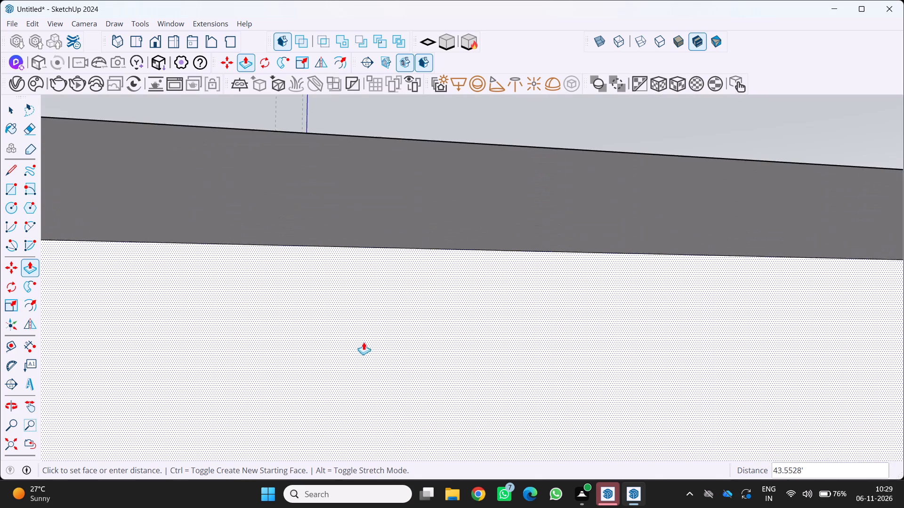
{"action": "scroll", "coordinate": [363, 341], "scroll_direction": "down", "scroll_amount": 9}
{"action": "scroll", "coordinate": [385, 379], "scroll_direction": "down", "scroll_amount": 6}
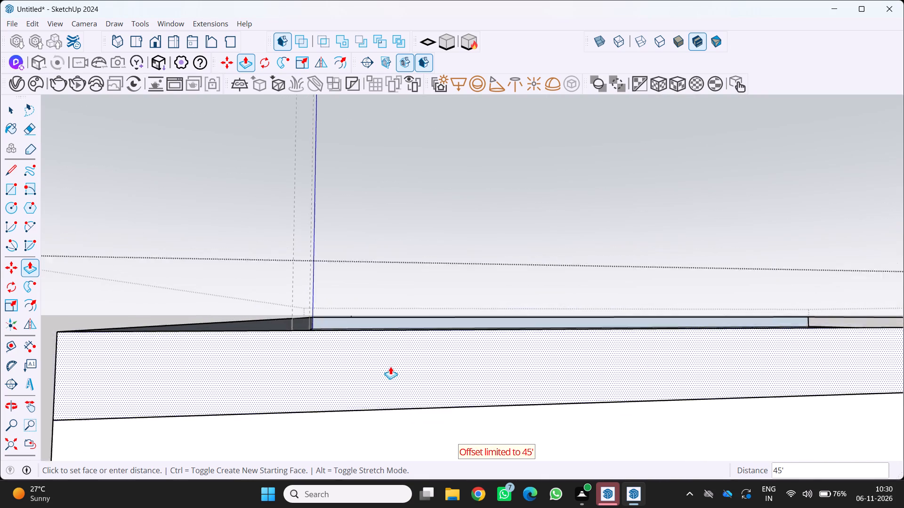
{"action": "scroll", "coordinate": [390, 366], "scroll_direction": "down", "scroll_amount": 2}
{"action": "left_click", "coordinate": [373, 392]}
Examine the roof-level band and roof recess from several sides of the block.
{"action": "scroll", "coordinate": [363, 402], "scroll_direction": "down", "scroll_amount": 5}
{"action": "middle_click_drag", "start_coordinate": [355, 396], "coordinate": [348, 427]}
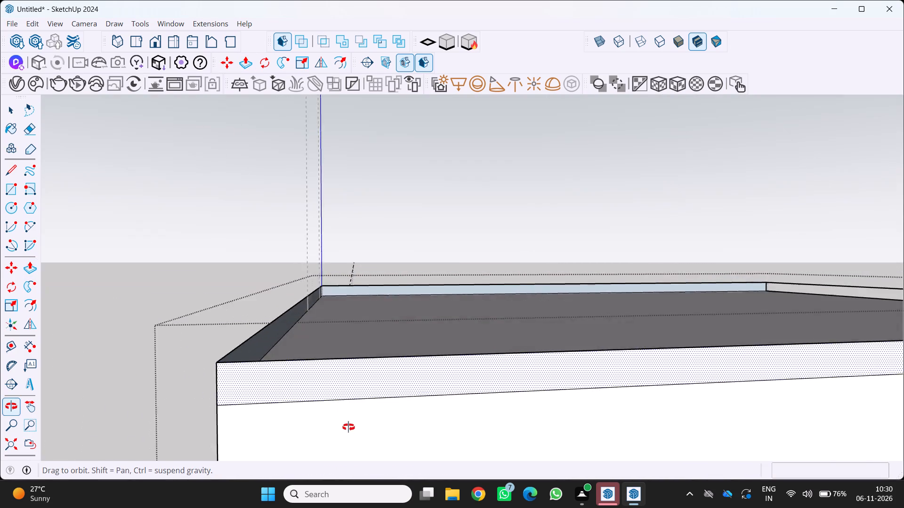
{"action": "middle_click_drag", "start_coordinate": [348, 427], "coordinate": [342, 428]}
{"action": "scroll", "coordinate": [345, 432], "scroll_direction": "down", "scroll_amount": 13}
{"action": "middle_click_drag", "start_coordinate": [325, 403], "coordinate": [226, 405]}
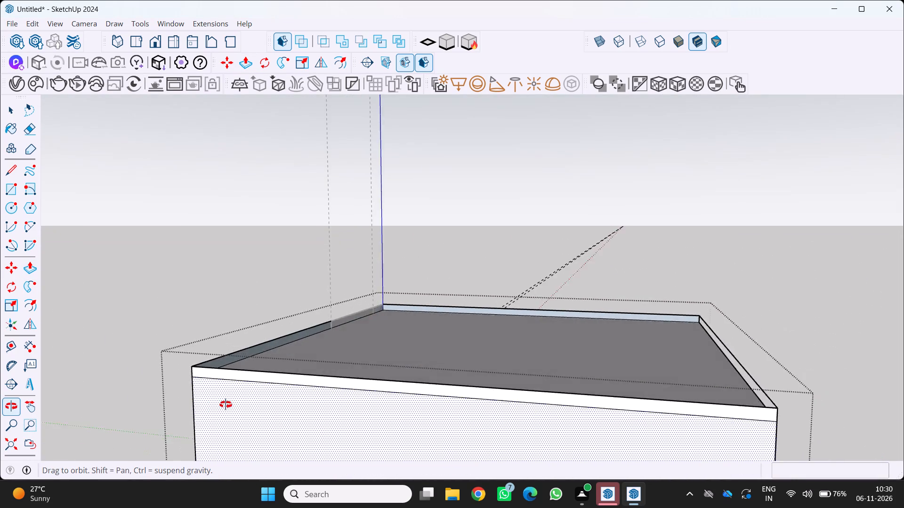
{"action": "middle_click_drag", "start_coordinate": [226, 405], "coordinate": [274, 397]}
{"action": "scroll", "coordinate": [268, 381], "scroll_direction": "down", "scroll_amount": 12}
{"action": "middle_click_drag", "start_coordinate": [261, 381], "coordinate": [258, 380]}
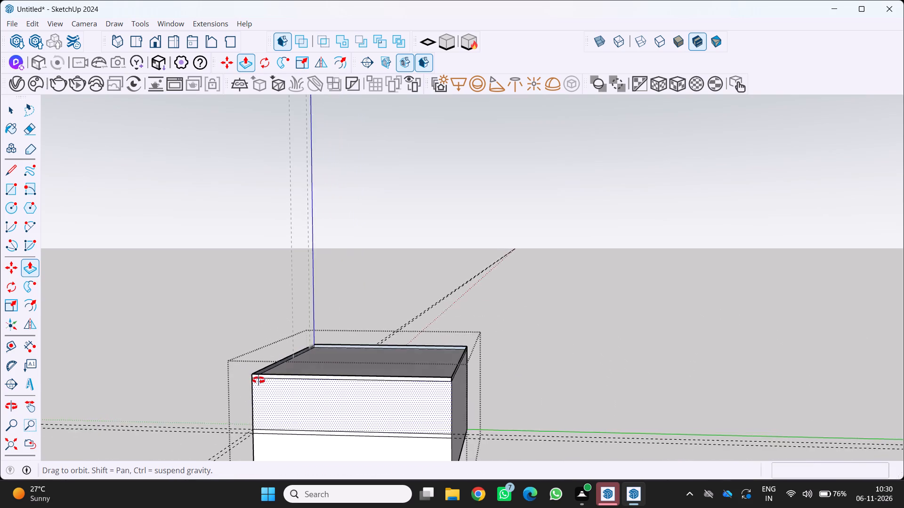
{"action": "middle_click_drag", "start_coordinate": [258, 380], "coordinate": [106, 343]}
{"action": "scroll", "coordinate": [420, 353], "scroll_direction": "up", "scroll_amount": 4}
{"action": "middle_click_drag", "start_coordinate": [408, 352], "coordinate": [321, 379]}
{"action": "middle_click", "coordinate": [321, 379]}
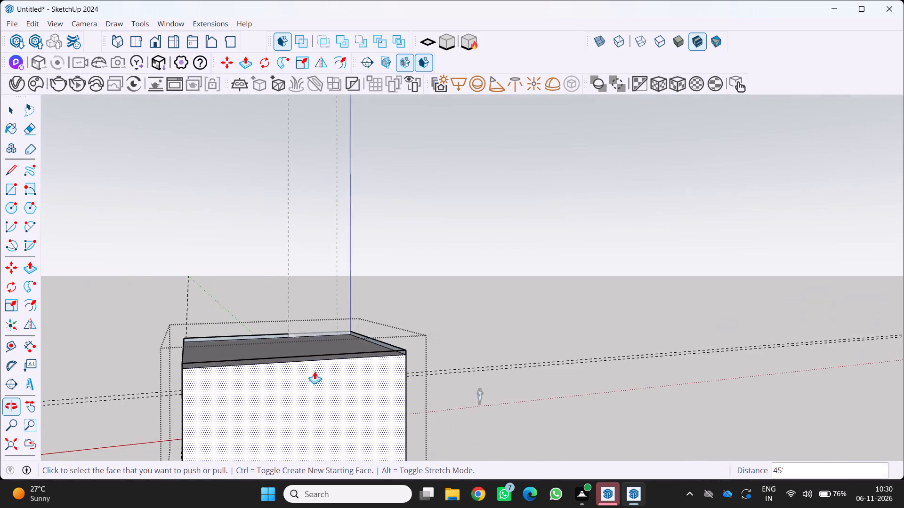
{"action": "scroll", "coordinate": [306, 372], "scroll_direction": "up", "scroll_amount": 6}
{"action": "middle_click_drag", "start_coordinate": [256, 356], "coordinate": [242, 358]}
{"action": "scroll", "coordinate": [303, 333], "scroll_direction": "down", "scroll_amount": 2}
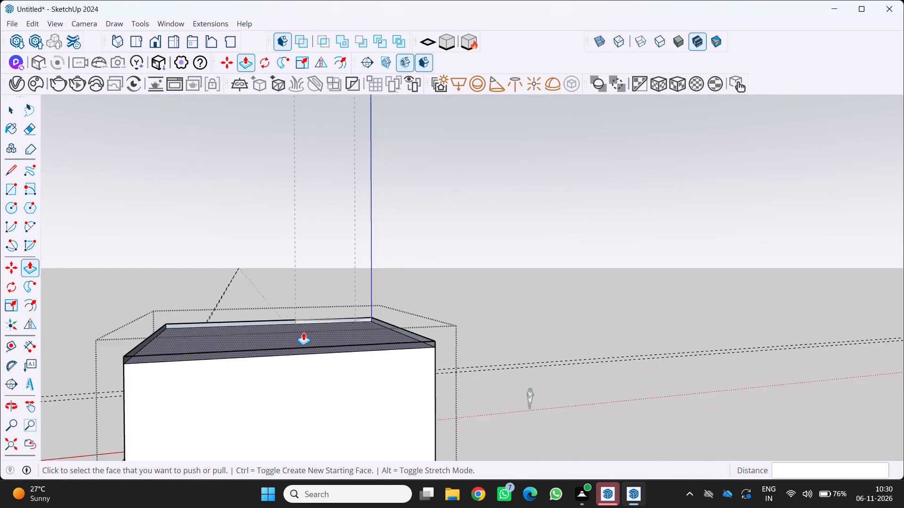
{"action": "scroll", "coordinate": [303, 332], "scroll_direction": "down", "scroll_amount": 8}
{"action": "middle_click_drag", "start_coordinate": [385, 328], "coordinate": [264, 384]}
{"action": "middle_click", "coordinate": [264, 384]}
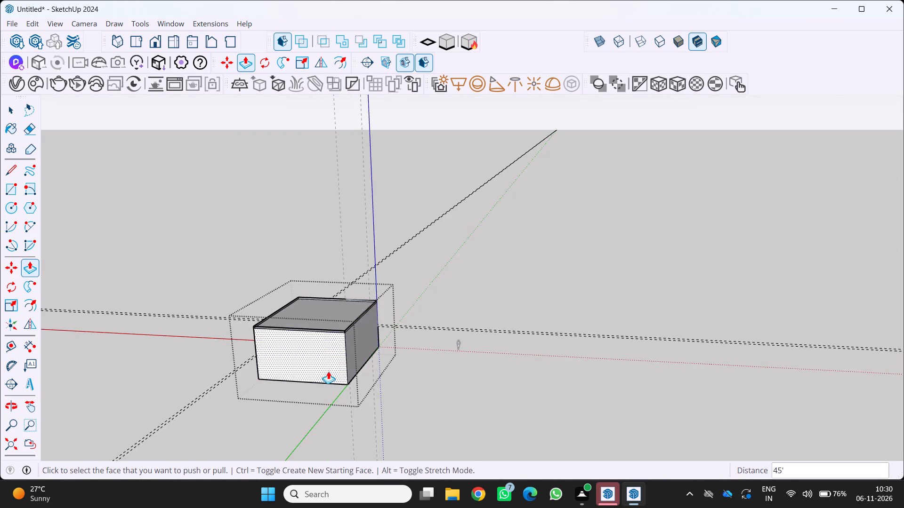
Leave the block group's editing context and clear the selection.
{"action": "key", "text": "space"}
{"action": "left_click_drag", "start_coordinate": [486, 388], "coordinate": [481, 390]}
{"action": "key", "text": "space"}
{"action": "double_click", "coordinate": [387, 384]}
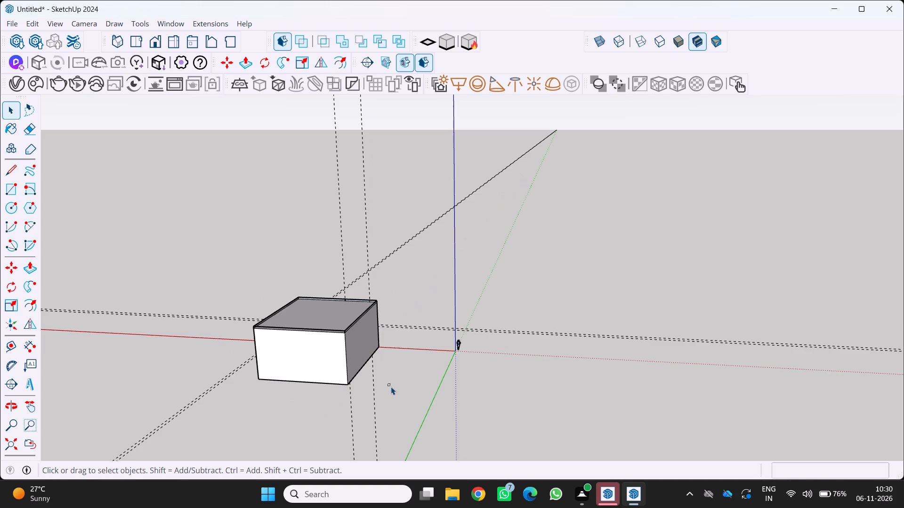
{"action": "scroll", "coordinate": [350, 363], "scroll_direction": "up", "scroll_amount": 3}
{"action": "middle_click_drag", "start_coordinate": [349, 362], "coordinate": [444, 374]}
{"action": "middle_click", "coordinate": [444, 374]}
{"action": "key", "text": "space"}
{"action": "left_click", "coordinate": [470, 397]}
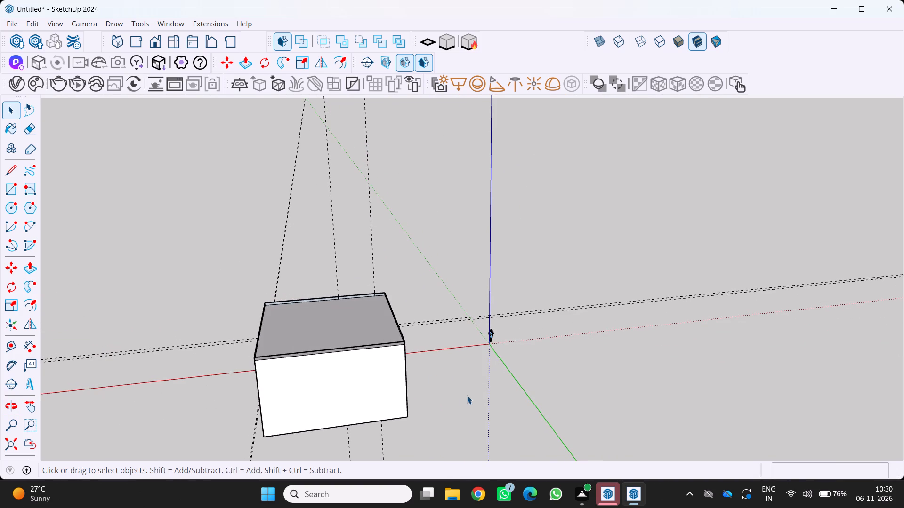
{"action": "left_click", "coordinate": [459, 394]}
{"action": "key", "text": "space"}
{"action": "double_click", "coordinate": [457, 395]}
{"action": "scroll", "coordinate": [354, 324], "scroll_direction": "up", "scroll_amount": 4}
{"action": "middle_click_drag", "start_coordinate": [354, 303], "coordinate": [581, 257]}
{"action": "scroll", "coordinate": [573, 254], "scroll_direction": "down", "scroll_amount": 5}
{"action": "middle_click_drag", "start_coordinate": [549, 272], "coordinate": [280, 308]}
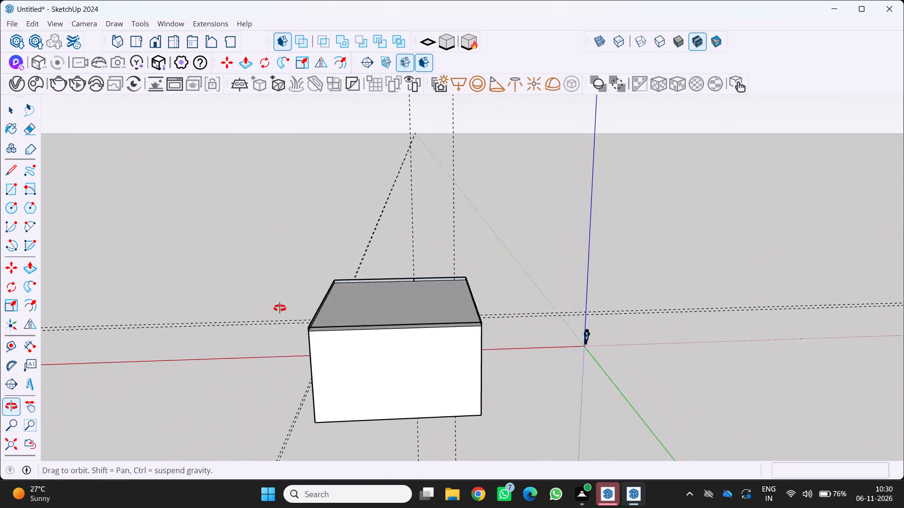
Draw a 45' by 50' rectangle between opposite top corners of the block to cover the roof recess.
{"action": "middle_click_drag", "start_coordinate": [280, 308], "coordinate": [270, 315]}
{"action": "scroll", "coordinate": [348, 270], "scroll_direction": "down", "scroll_amount": 4}
{"action": "middle_click_drag", "start_coordinate": [343, 283], "coordinate": [271, 333]}
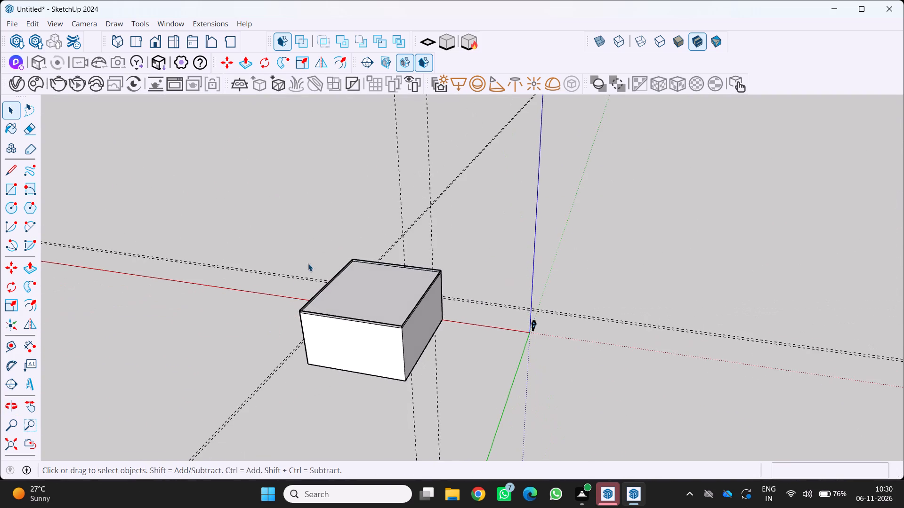
{"action": "scroll", "coordinate": [339, 241], "scroll_direction": "up", "scroll_amount": 7}
{"action": "key", "text": "r"}
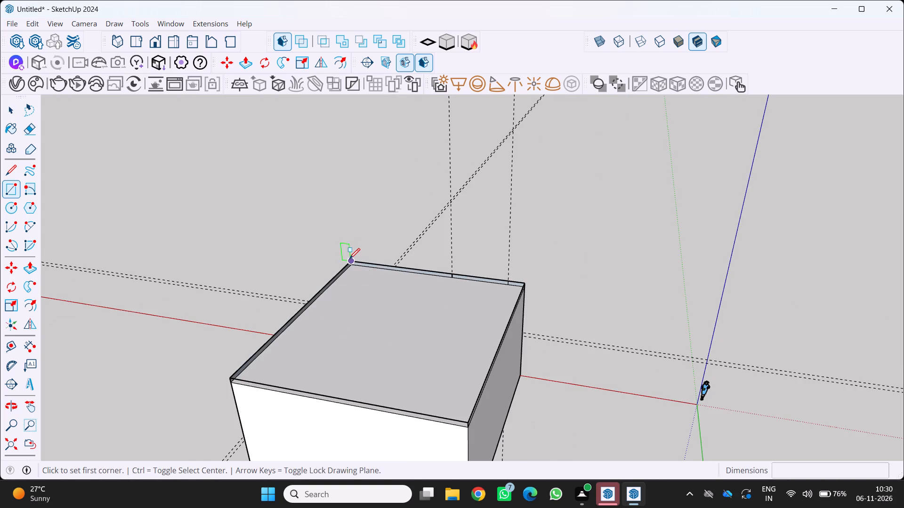
{"action": "left_click", "coordinate": [350, 260]}
{"action": "scroll", "coordinate": [377, 333], "scroll_direction": "down", "scroll_amount": 5}
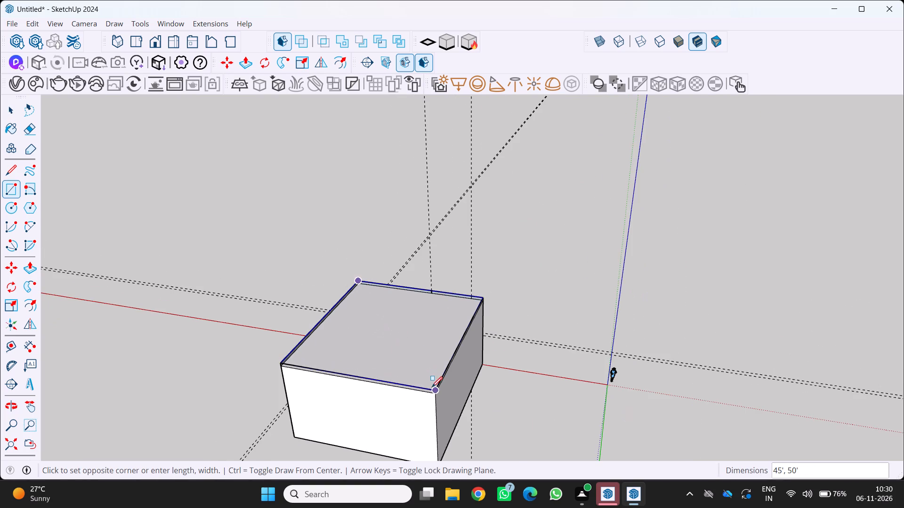
{"action": "left_click", "coordinate": [434, 391]}
{"action": "scroll", "coordinate": [452, 388], "scroll_direction": "down", "scroll_amount": 5}
{"action": "middle_click_drag", "start_coordinate": [453, 382], "coordinate": [409, 374]}
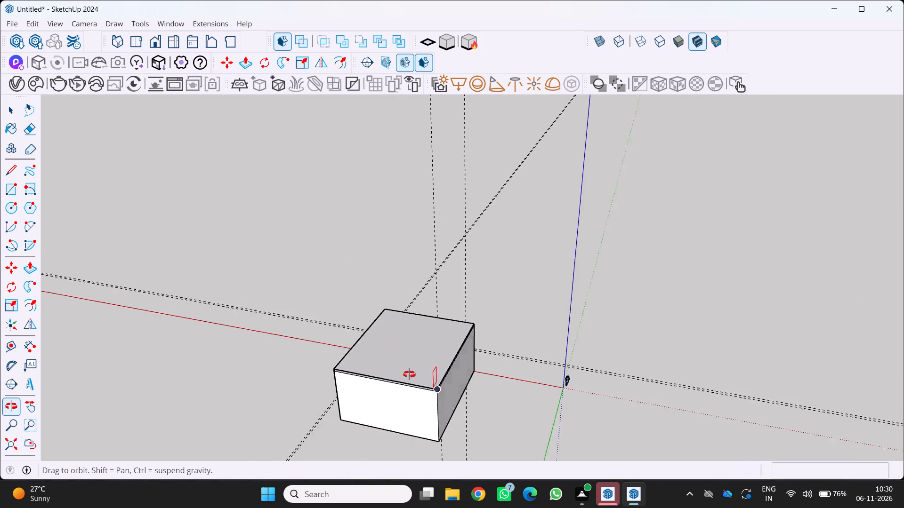
{"action": "middle_click_drag", "start_coordinate": [409, 374], "coordinate": [322, 348]}
{"action": "middle_click", "coordinate": [322, 348]}
{"action": "key", "text": "space"}
Examine the covered block and its mid-height and roof bands from the front and the sides.
{"action": "scroll", "coordinate": [498, 390], "scroll_direction": "down", "scroll_amount": 1}
{"action": "middle_click_drag", "start_coordinate": [502, 394], "coordinate": [278, 377]}
{"action": "middle_click_drag", "start_coordinate": [537, 347], "coordinate": [232, 337]}
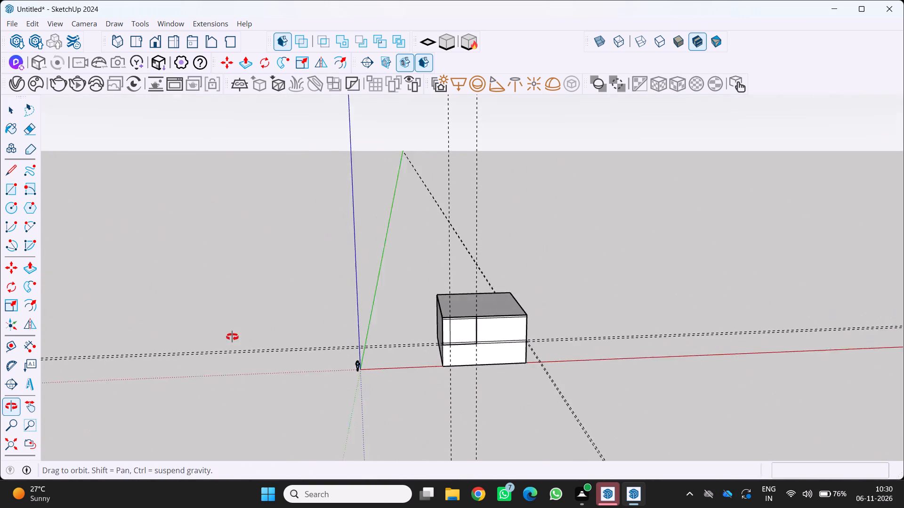
{"action": "middle_click_drag", "start_coordinate": [232, 337], "coordinate": [268, 331]}
{"action": "scroll", "coordinate": [517, 302], "scroll_direction": "up", "scroll_amount": 3}
{"action": "middle_click_drag", "start_coordinate": [522, 323], "coordinate": [349, 324]}
{"action": "middle_click", "coordinate": [352, 324]}
{"action": "scroll", "coordinate": [526, 353], "scroll_direction": "up", "scroll_amount": 3}
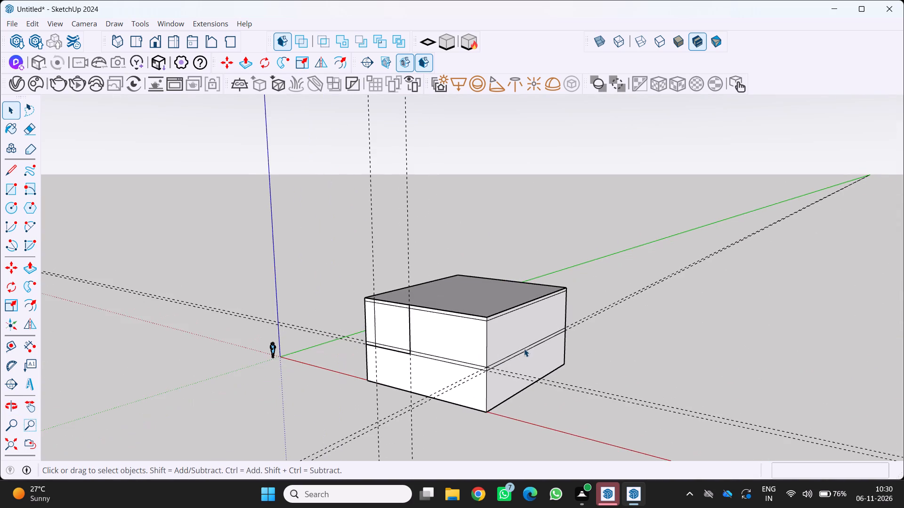
{"action": "scroll", "coordinate": [431, 330], "scroll_direction": "up", "scroll_amount": 1}
{"action": "middle_click_drag", "start_coordinate": [436, 324], "coordinate": [517, 311]}
{"action": "key", "text": "space"}
{"action": "left_click", "coordinate": [342, 422]}
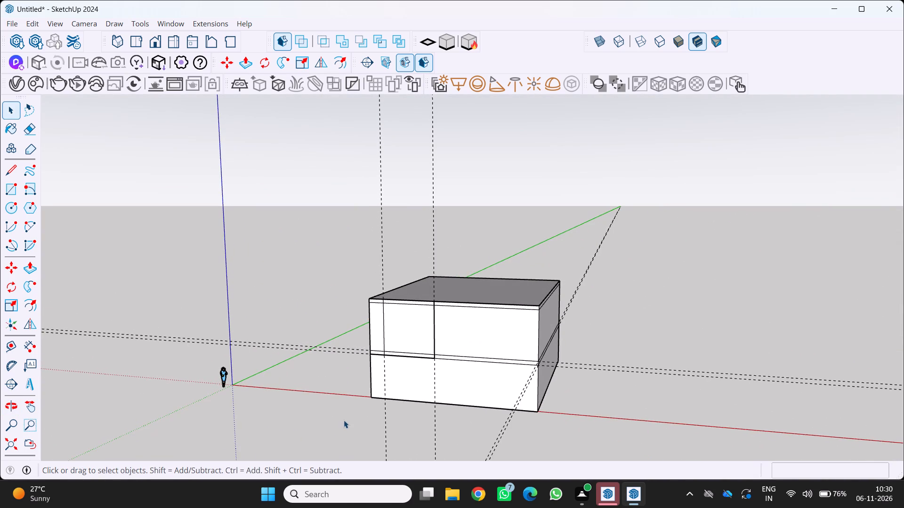
{"action": "key", "text": "space"}
{"action": "scroll", "coordinate": [337, 380], "scroll_direction": "down", "scroll_amount": 4}
{"action": "middle_click_drag", "start_coordinate": [337, 381], "coordinate": [288, 364]}
{"action": "middle_click", "coordinate": [287, 363]}
{"action": "scroll", "coordinate": [364, 312], "scroll_direction": "up", "scroll_amount": 4}
{"action": "middle_click_drag", "start_coordinate": [368, 320], "coordinate": [483, 305]}
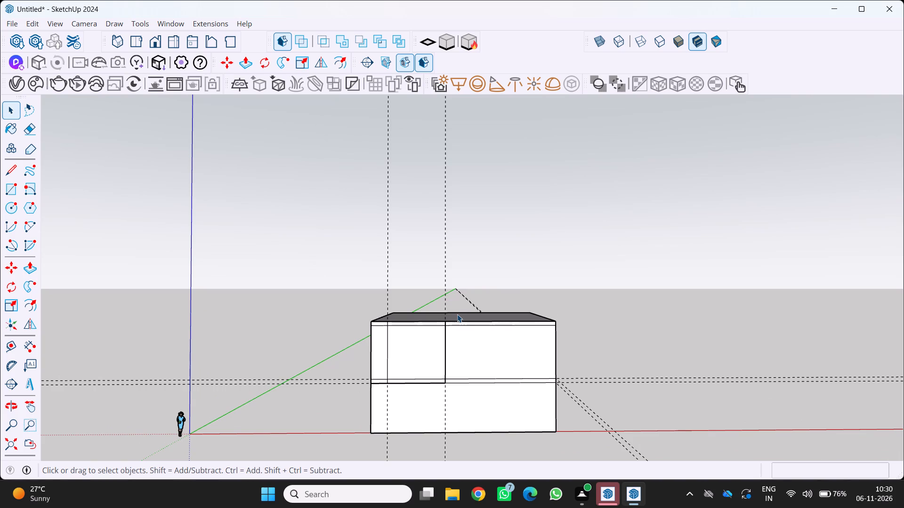
{"action": "scroll", "coordinate": [464, 336], "scroll_direction": "down", "scroll_amount": 5}
{"action": "middle_click_drag", "start_coordinate": [464, 366], "coordinate": [210, 424]}
{"action": "middle_click", "coordinate": [210, 424]}
{"action": "scroll", "coordinate": [558, 368], "scroll_direction": "up", "scroll_amount": 1}
{"action": "scroll", "coordinate": [691, 356], "scroll_direction": "up", "scroll_amount": 2}
{"action": "middle_click_drag", "start_coordinate": [686, 357], "coordinate": [524, 410]}
{"action": "middle_click", "coordinate": [523, 410]}
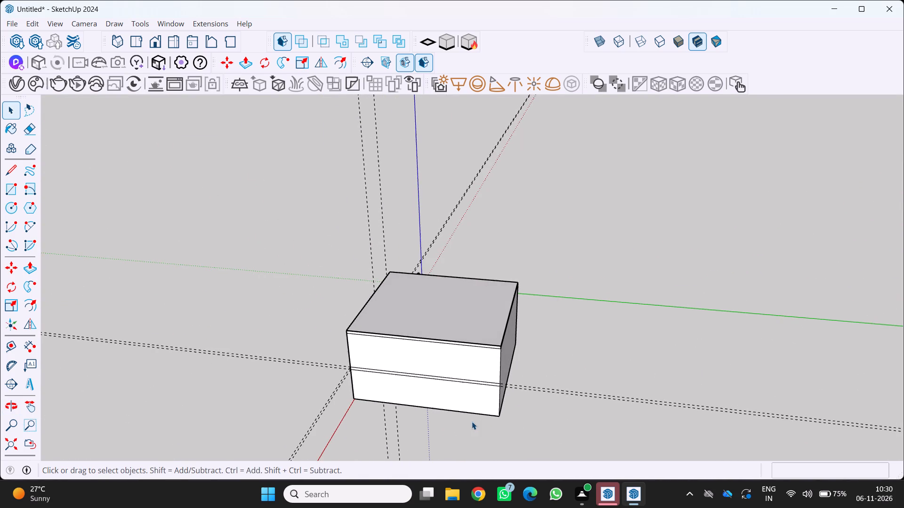
{"action": "scroll", "coordinate": [464, 411], "scroll_direction": "up", "scroll_amount": 8}
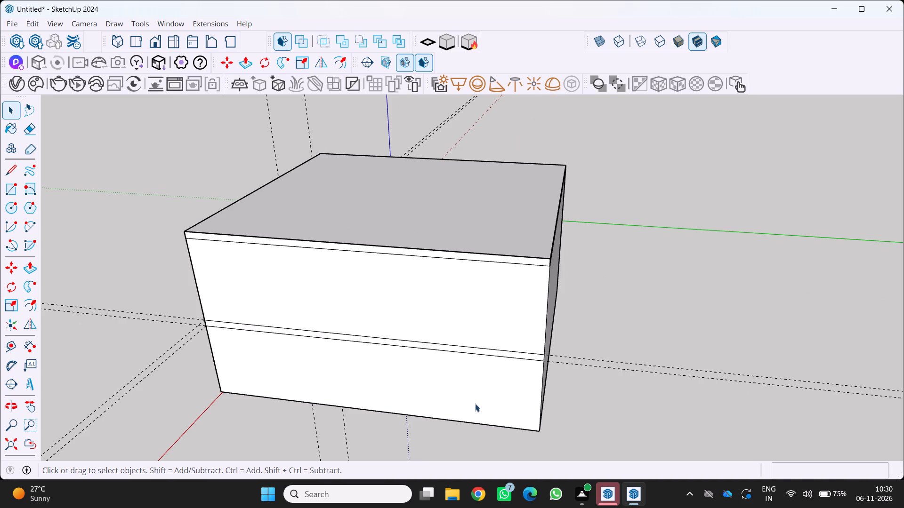
{"action": "scroll", "coordinate": [479, 406], "scroll_direction": "down", "scroll_amount": 5}
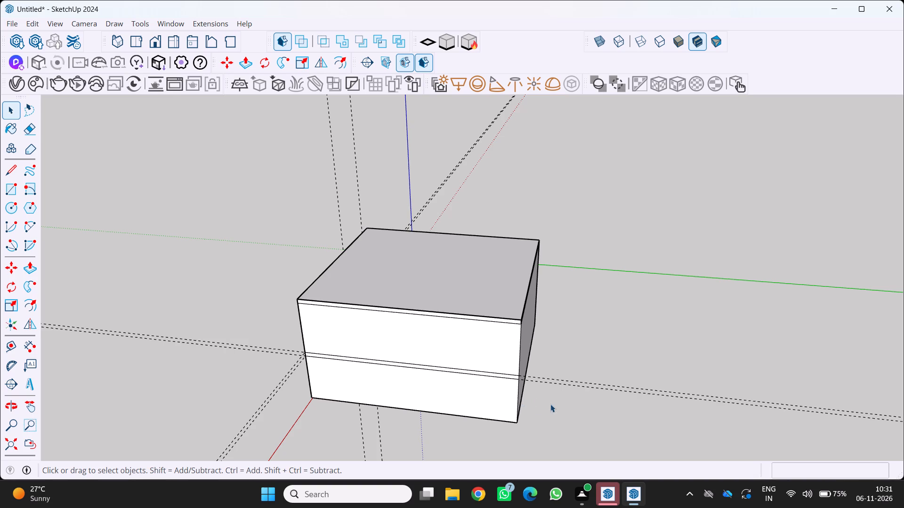
{"action": "scroll", "coordinate": [550, 407], "scroll_direction": "down", "scroll_amount": 2}
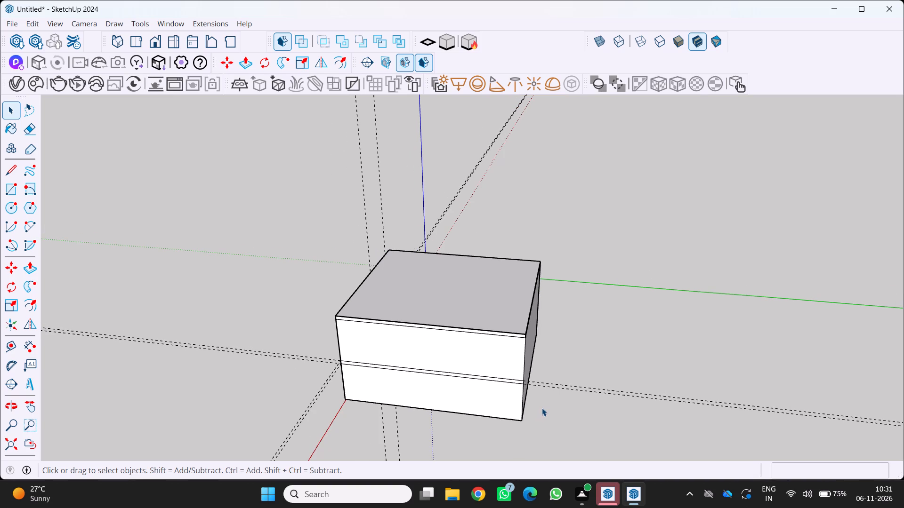
Draw a 1' by 14' rectangle on the front mid-height band, between the two vertical guides.
{"action": "middle_click_drag", "start_coordinate": [504, 408], "coordinate": [903, 395]}
{"action": "scroll", "coordinate": [517, 413], "scroll_direction": "up", "scroll_amount": 1}
{"action": "middle_click", "coordinate": [903, 395]}
{"action": "scroll", "coordinate": [484, 329], "scroll_direction": "up", "scroll_amount": 2}
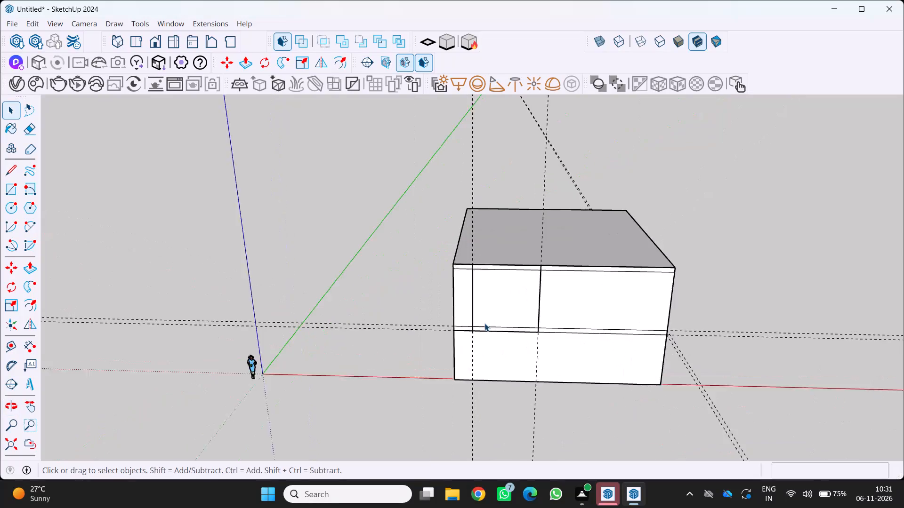
{"action": "scroll", "coordinate": [484, 323], "scroll_direction": "up", "scroll_amount": 5}
{"action": "middle_click_drag", "start_coordinate": [503, 337], "coordinate": [478, 350]}
{"action": "middle_click", "coordinate": [478, 350]}
{"action": "scroll", "coordinate": [469, 339], "scroll_direction": "up", "scroll_amount": 3}
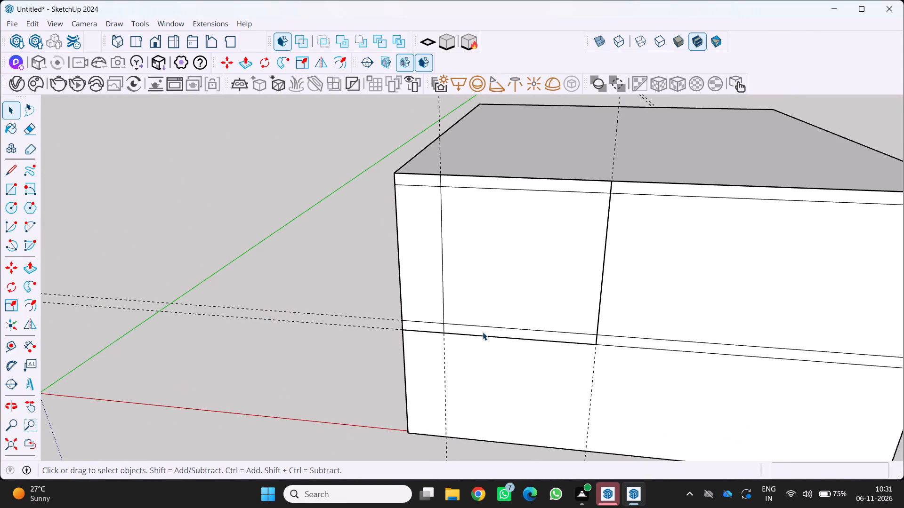
{"action": "left_click", "coordinate": [483, 333]}
{"action": "triple_click", "coordinate": [484, 331]}
{"action": "triple_click", "coordinate": [484, 331]}
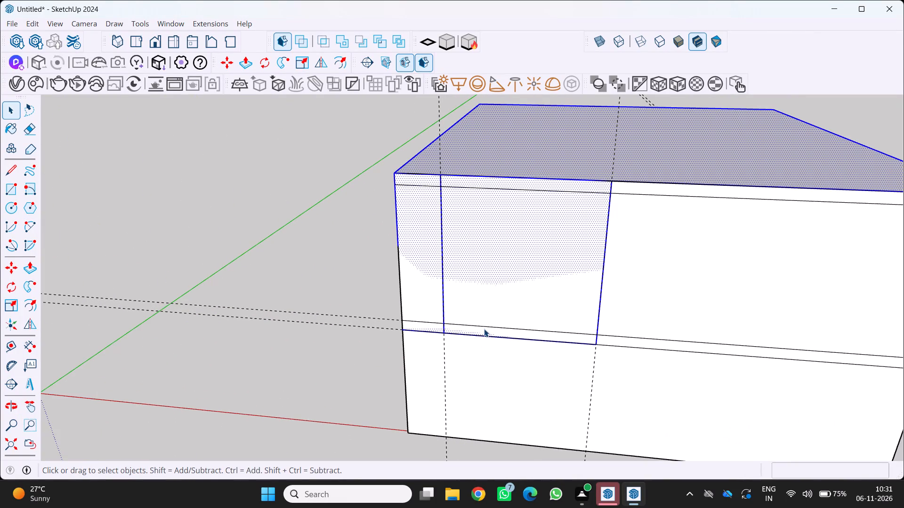
{"action": "key", "text": "r"}
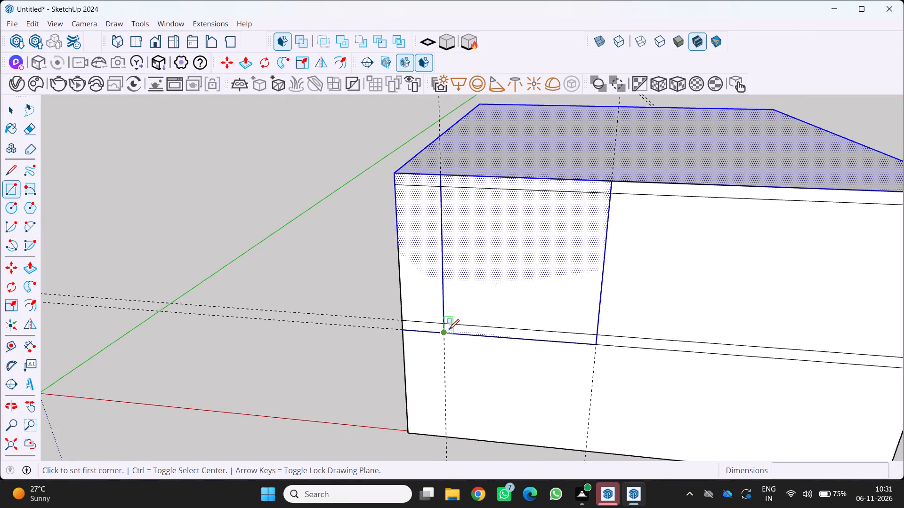
{"action": "left_click_drag", "start_coordinate": [442, 324], "coordinate": [451, 325]}
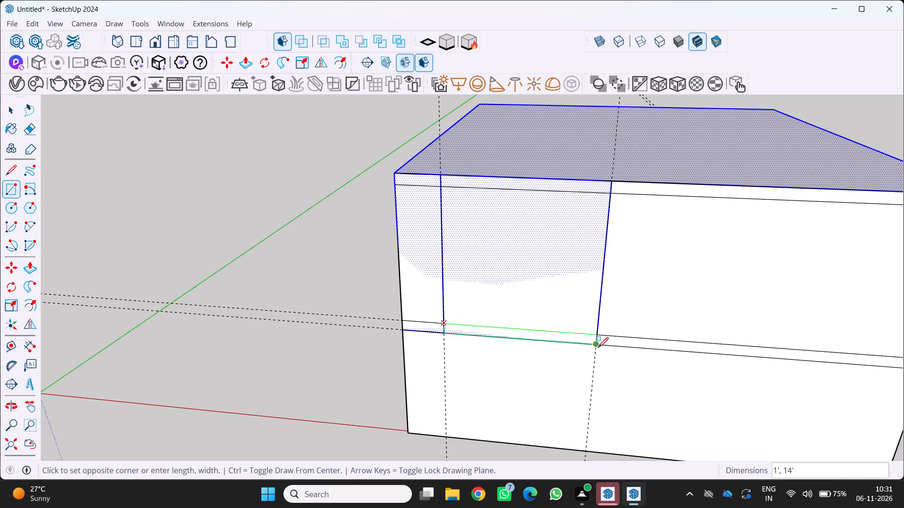
{"action": "left_click", "coordinate": [597, 345]}
Push/Pull the 1' by 14' band rectangle 4' out from the front face as a projecting slab.
{"action": "key", "text": "p"}
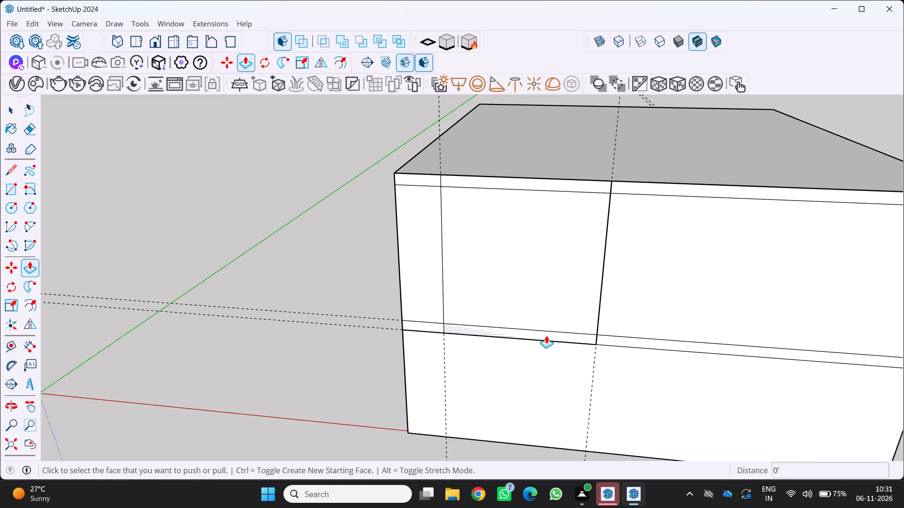
{"action": "left_click", "coordinate": [490, 328]}
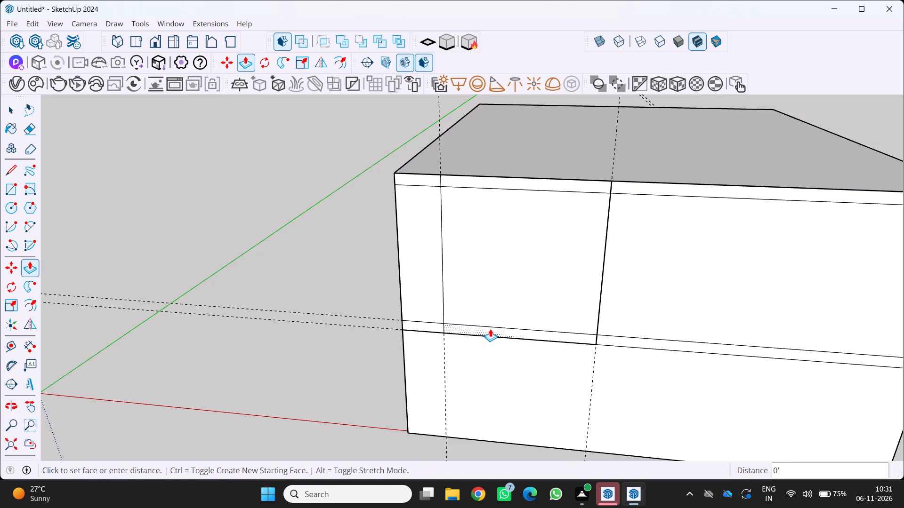
{"action": "type", "text": "4'"}
{"action": "key", "text": "Return"}
Erase the two vertical guides that cross the front facade at the slab's ends.
{"action": "middle_click_drag", "start_coordinate": [538, 379], "coordinate": [291, 337]}
{"action": "scroll", "coordinate": [291, 337], "scroll_direction": "down", "scroll_amount": 9}
{"action": "middle_click_drag", "start_coordinate": [295, 337], "coordinate": [490, 286]}
{"action": "middle_click", "coordinate": [490, 286]}
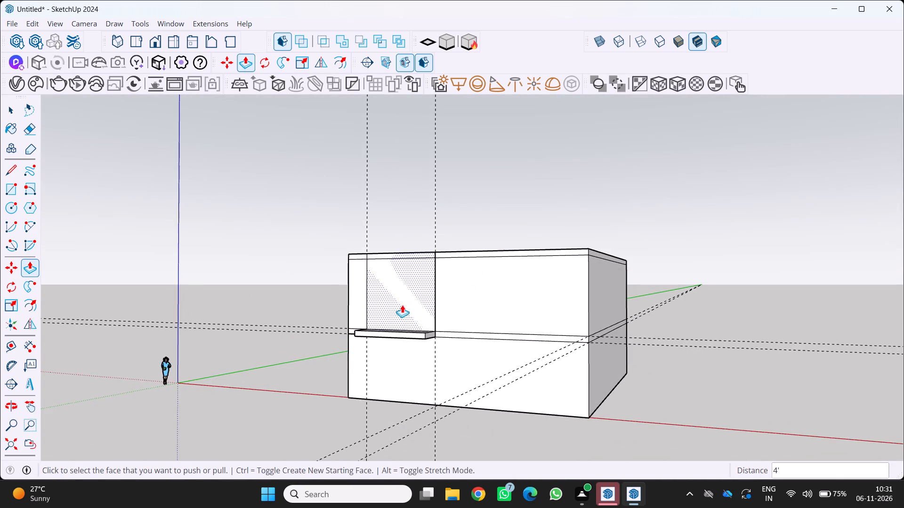
{"action": "scroll", "coordinate": [401, 305], "scroll_direction": "down", "scroll_amount": 5}
{"action": "middle_click_drag", "start_coordinate": [392, 310], "coordinate": [452, 317]}
{"action": "scroll", "coordinate": [452, 317], "scroll_direction": "up", "scroll_amount": 1}
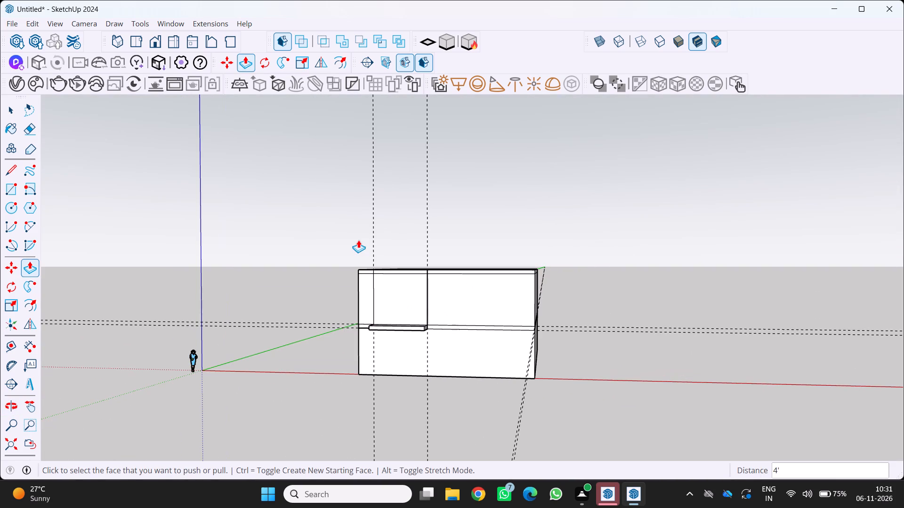
{"action": "scroll", "coordinate": [362, 243], "scroll_direction": "down", "scroll_amount": 3}
{"action": "middle_click_drag", "start_coordinate": [379, 249], "coordinate": [347, 254]}
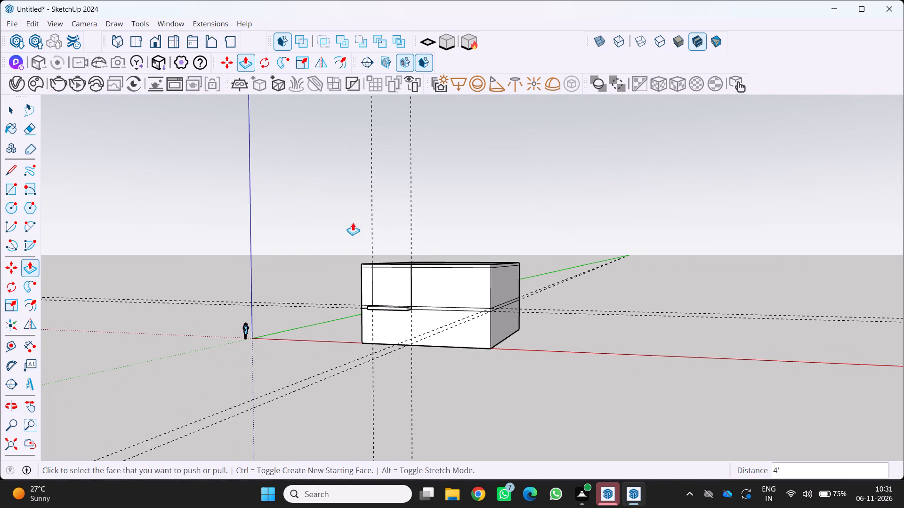
{"action": "key", "text": "e"}
{"action": "left_click", "coordinate": [412, 200]}
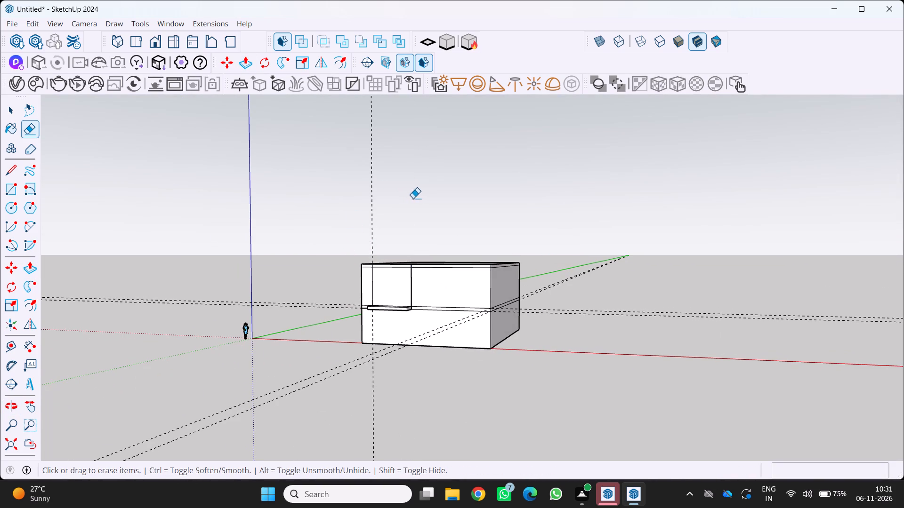
{"action": "left_click", "coordinate": [372, 194]}
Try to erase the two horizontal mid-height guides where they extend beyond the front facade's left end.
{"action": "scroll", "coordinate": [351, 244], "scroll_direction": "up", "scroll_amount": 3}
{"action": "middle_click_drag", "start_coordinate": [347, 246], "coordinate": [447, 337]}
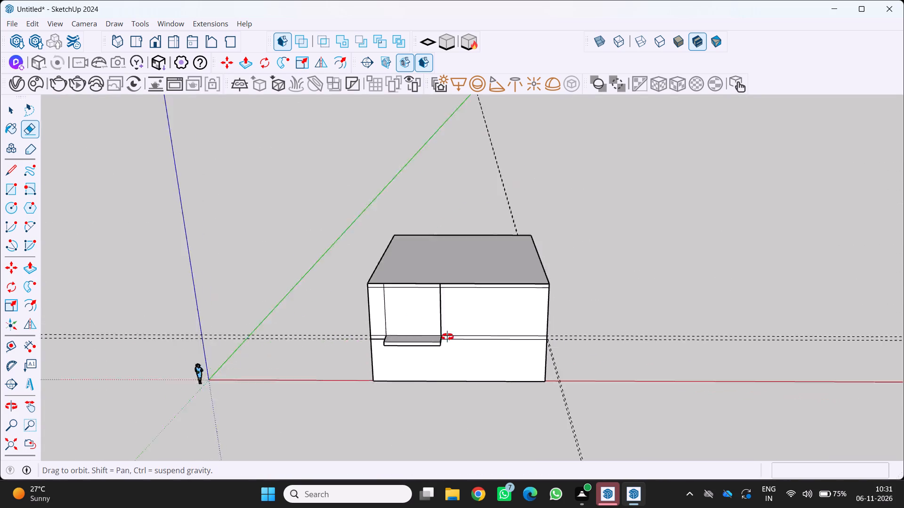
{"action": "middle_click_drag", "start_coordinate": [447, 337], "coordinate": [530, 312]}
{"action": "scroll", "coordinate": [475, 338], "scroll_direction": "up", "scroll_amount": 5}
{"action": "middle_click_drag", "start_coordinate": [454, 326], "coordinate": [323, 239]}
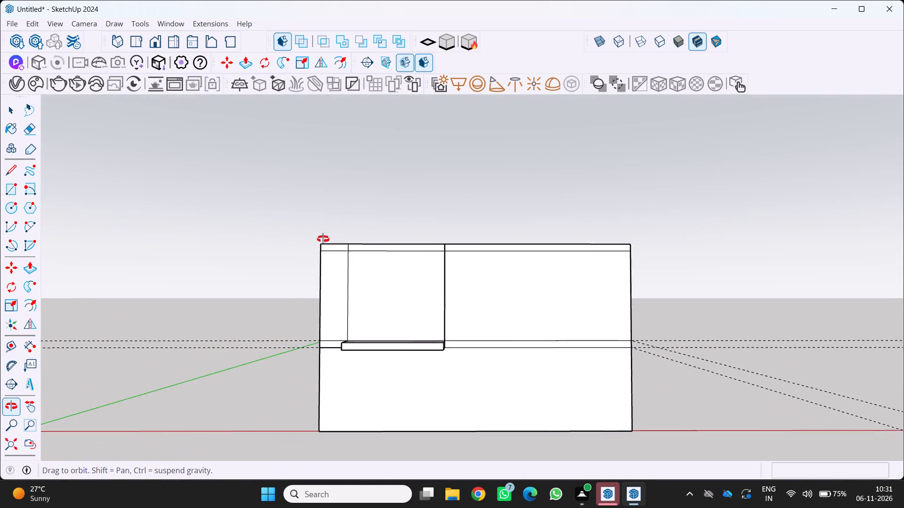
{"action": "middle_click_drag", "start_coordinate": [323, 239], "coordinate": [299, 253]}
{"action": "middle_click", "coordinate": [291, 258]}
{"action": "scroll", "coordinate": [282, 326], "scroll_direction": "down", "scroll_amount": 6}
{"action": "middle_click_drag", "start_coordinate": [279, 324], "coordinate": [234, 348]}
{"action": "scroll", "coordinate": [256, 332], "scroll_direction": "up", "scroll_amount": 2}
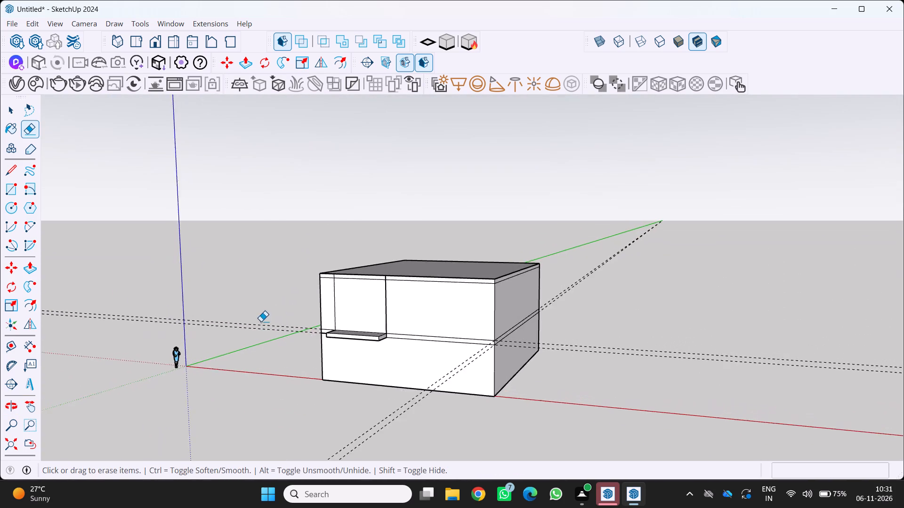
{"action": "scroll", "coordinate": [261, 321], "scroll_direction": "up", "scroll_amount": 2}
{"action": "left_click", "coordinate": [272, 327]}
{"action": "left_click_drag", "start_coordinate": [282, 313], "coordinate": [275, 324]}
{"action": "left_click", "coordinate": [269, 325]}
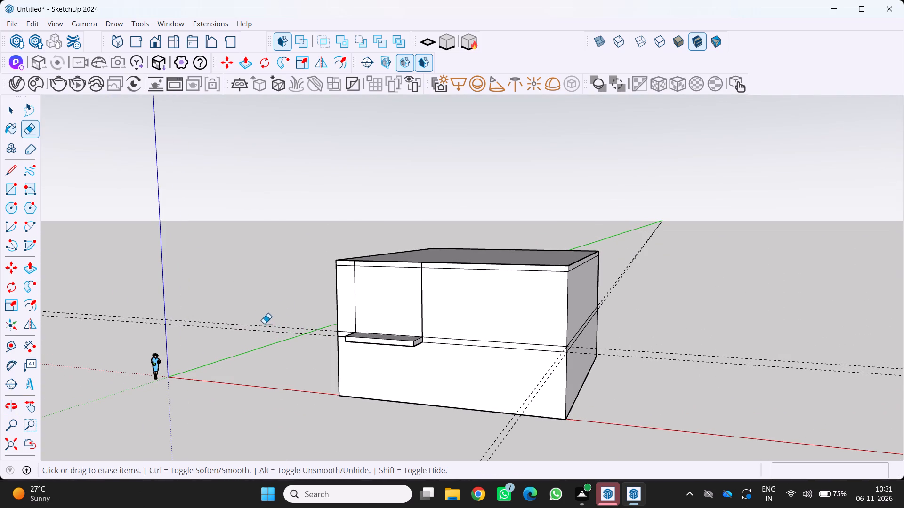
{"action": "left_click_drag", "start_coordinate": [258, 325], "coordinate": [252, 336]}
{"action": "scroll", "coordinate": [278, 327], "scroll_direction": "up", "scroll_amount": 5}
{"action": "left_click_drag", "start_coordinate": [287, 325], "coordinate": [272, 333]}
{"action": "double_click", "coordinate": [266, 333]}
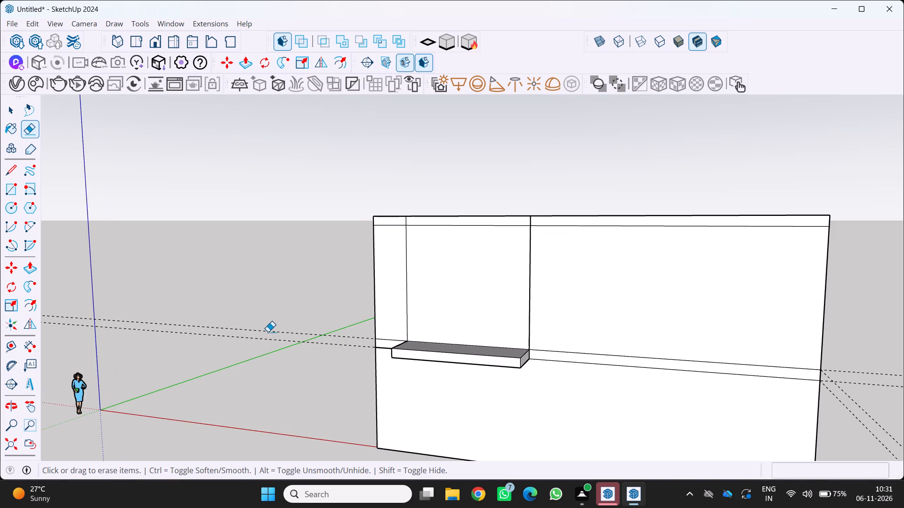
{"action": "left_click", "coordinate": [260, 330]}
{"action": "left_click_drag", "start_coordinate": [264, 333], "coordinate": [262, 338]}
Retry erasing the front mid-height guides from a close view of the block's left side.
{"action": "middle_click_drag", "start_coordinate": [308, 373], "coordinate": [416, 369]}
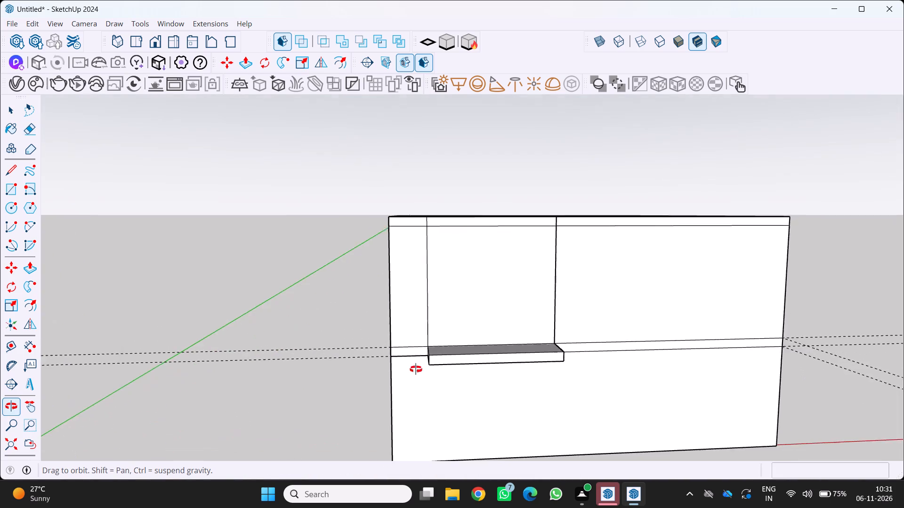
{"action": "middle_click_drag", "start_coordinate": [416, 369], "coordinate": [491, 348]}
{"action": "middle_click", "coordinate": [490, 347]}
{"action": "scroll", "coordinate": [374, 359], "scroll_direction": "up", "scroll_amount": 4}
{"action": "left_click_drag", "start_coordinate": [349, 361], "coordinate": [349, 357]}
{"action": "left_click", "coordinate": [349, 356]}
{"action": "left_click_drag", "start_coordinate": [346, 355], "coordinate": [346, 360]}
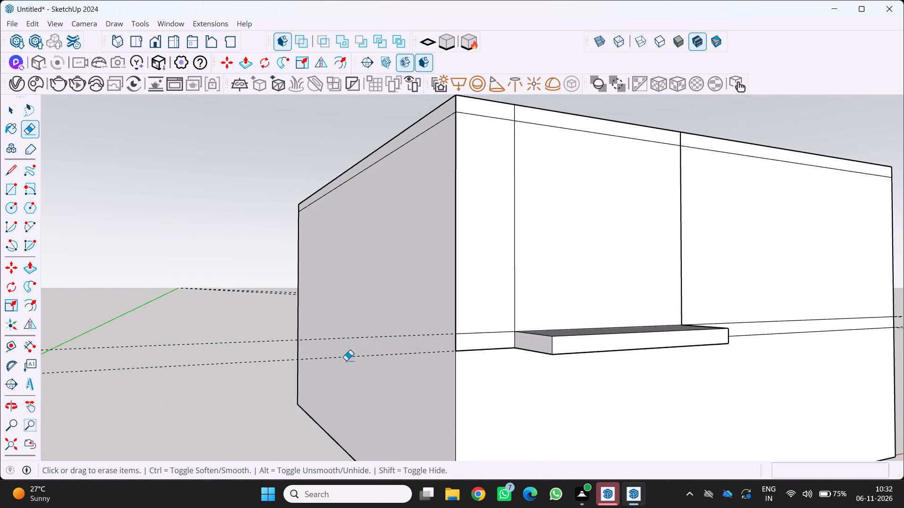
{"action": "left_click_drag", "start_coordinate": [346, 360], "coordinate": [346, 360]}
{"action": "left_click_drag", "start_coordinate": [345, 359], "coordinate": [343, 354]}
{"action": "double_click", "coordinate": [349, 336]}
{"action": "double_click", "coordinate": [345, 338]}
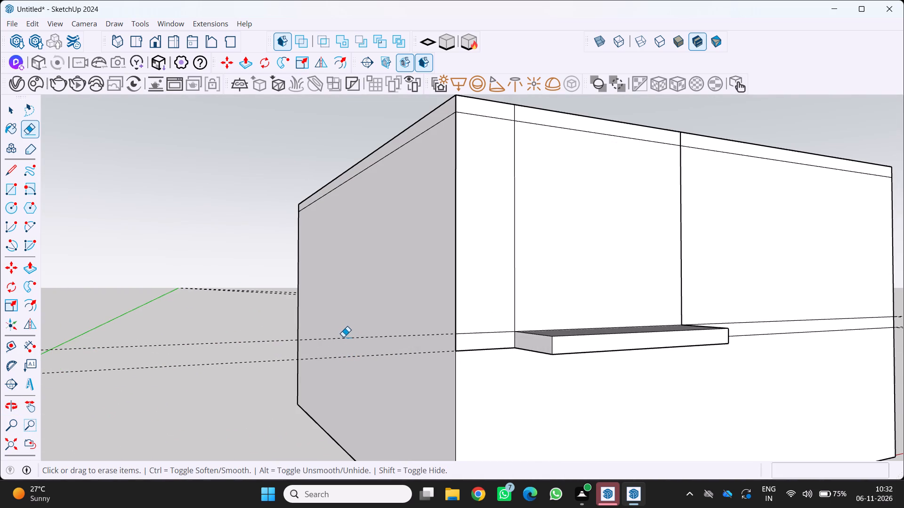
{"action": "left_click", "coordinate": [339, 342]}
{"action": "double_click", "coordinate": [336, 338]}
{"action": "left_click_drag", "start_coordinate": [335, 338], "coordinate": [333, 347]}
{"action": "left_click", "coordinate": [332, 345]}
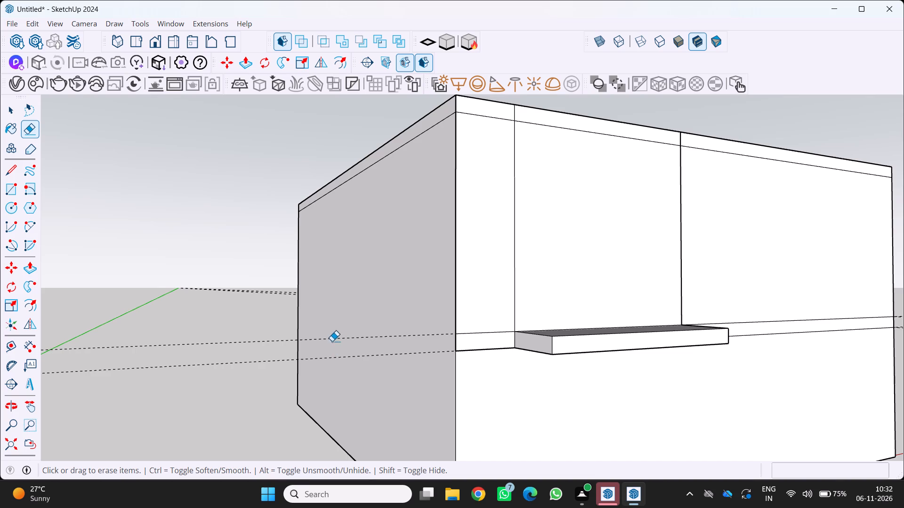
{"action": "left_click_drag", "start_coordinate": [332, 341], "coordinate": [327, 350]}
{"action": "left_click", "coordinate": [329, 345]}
Examine the block's right side and the mid-height guides running past its corners.
{"action": "scroll", "coordinate": [331, 341], "scroll_direction": "down", "scroll_amount": 13}
{"action": "middle_click_drag", "start_coordinate": [336, 336], "coordinate": [246, 403]}
{"action": "middle_click", "coordinate": [246, 402]}
{"action": "scroll", "coordinate": [391, 359], "scroll_direction": "down", "scroll_amount": 5}
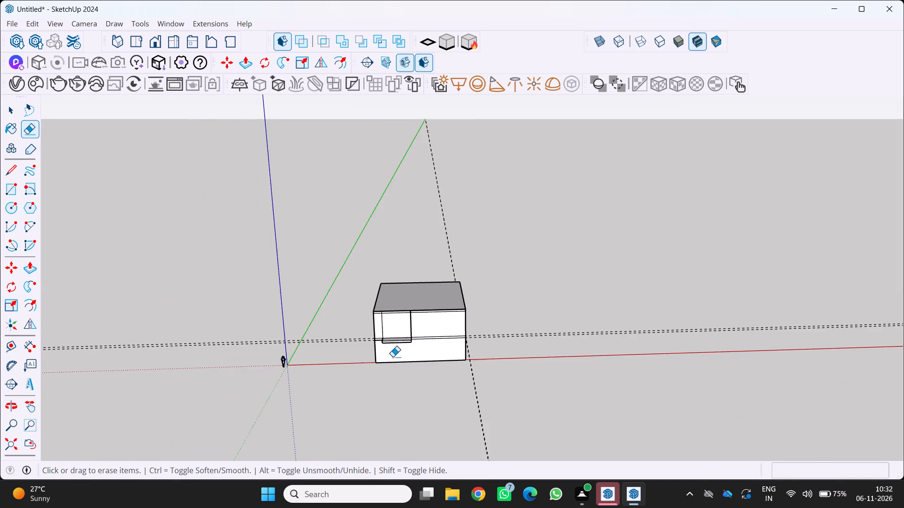
{"action": "middle_click_drag", "start_coordinate": [385, 356], "coordinate": [268, 381]}
{"action": "middle_click", "coordinate": [268, 381]}
{"action": "middle_click", "coordinate": [268, 381]}
{"action": "scroll", "coordinate": [268, 381], "scroll_direction": "up", "scroll_amount": 7}
{"action": "middle_click_drag", "start_coordinate": [665, 316], "coordinate": [345, 327]}
{"action": "scroll", "coordinate": [331, 315], "scroll_direction": "down", "scroll_amount": 6}
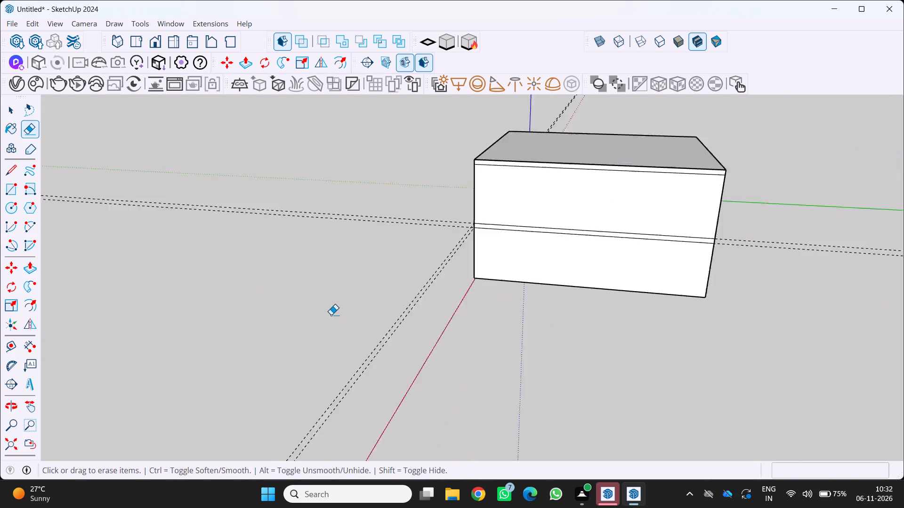
{"action": "scroll", "coordinate": [673, 293], "scroll_direction": "up", "scroll_amount": 5}
{"action": "middle_click_drag", "start_coordinate": [667, 285], "coordinate": [604, 306]}
{"action": "scroll", "coordinate": [604, 306], "scroll_direction": "up", "scroll_amount": 1}
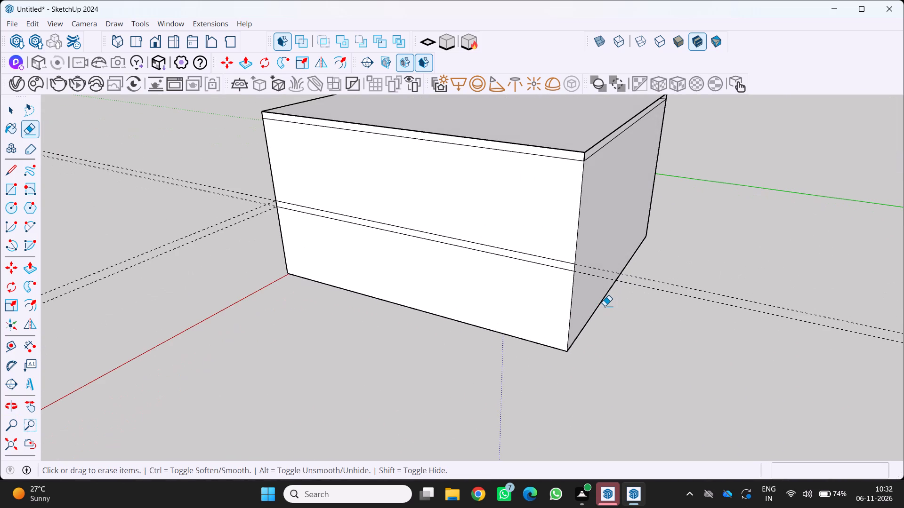
Delete all the remaining guides in the model at once.
{"action": "scroll", "coordinate": [604, 304], "scroll_direction": "down", "scroll_amount": 6}
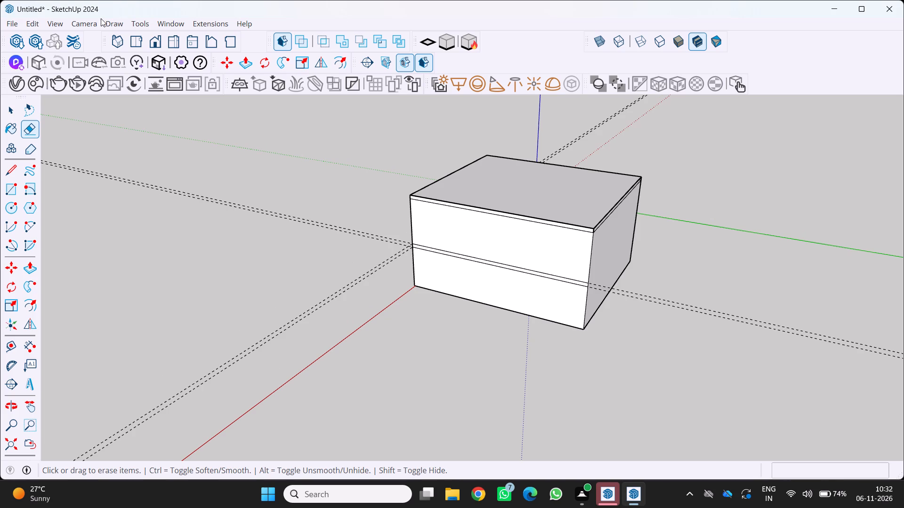
{"action": "left_click", "coordinate": [30, 24]}
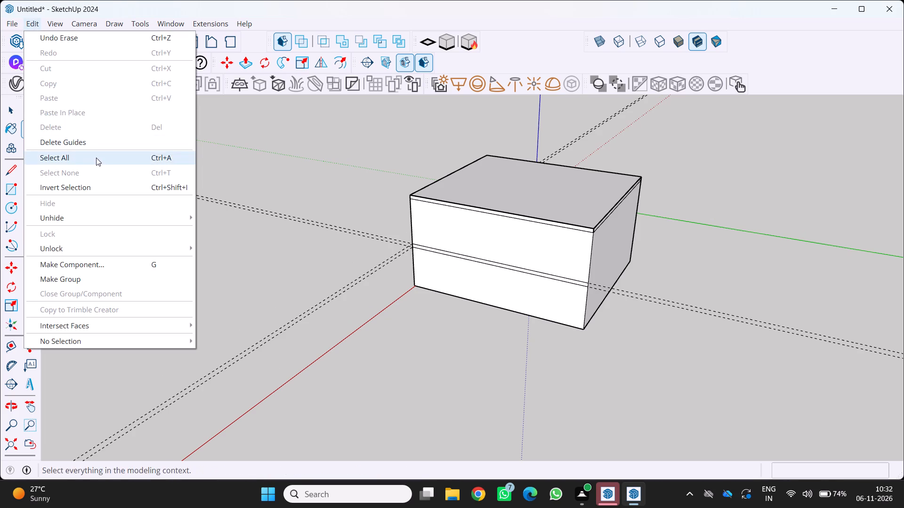
{"action": "left_click_drag", "start_coordinate": [100, 141], "coordinate": [100, 145]}
Erase the two vertical edges that rise from the front slab's ends to the top band of the facade.
{"action": "scroll", "coordinate": [106, 225], "scroll_direction": "down", "scroll_amount": 6}
{"action": "middle_click_drag", "start_coordinate": [128, 240], "coordinate": [448, 245]}
{"action": "scroll", "coordinate": [441, 264], "scroll_direction": "up", "scroll_amount": 3}
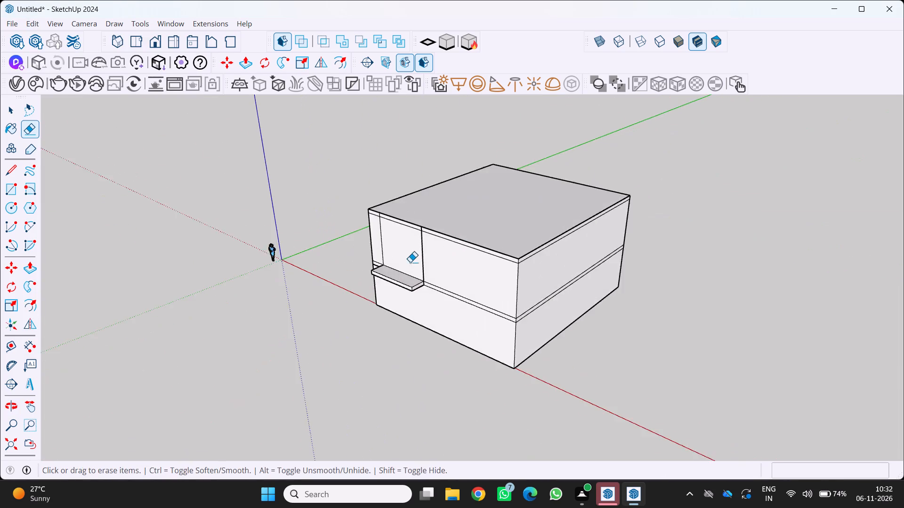
{"action": "scroll", "coordinate": [410, 262], "scroll_direction": "up", "scroll_amount": 2}
{"action": "middle_click_drag", "start_coordinate": [388, 271], "coordinate": [574, 230]}
{"action": "middle_click", "coordinate": [574, 230]}
{"action": "middle_click", "coordinate": [574, 230]}
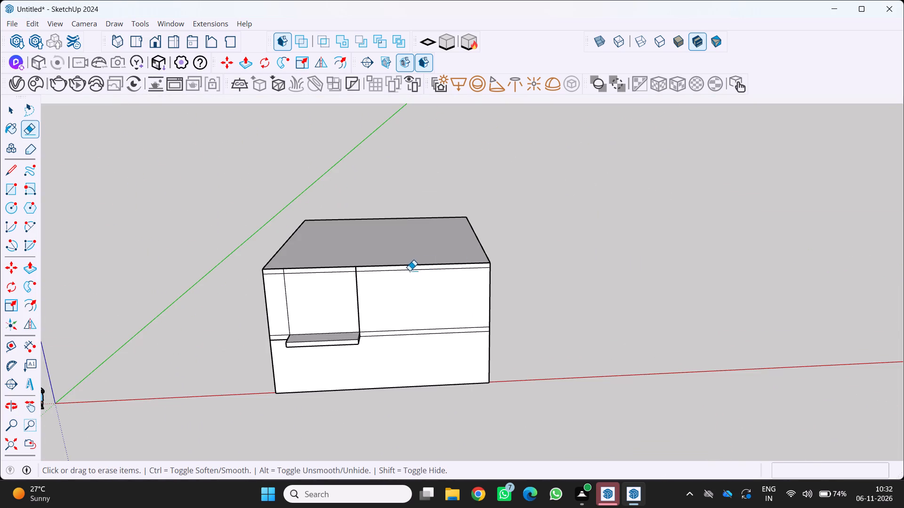
{"action": "scroll", "coordinate": [291, 281], "scroll_direction": "up", "scroll_amount": 4}
{"action": "middle_click_drag", "start_coordinate": [266, 289], "coordinate": [406, 261]}
{"action": "scroll", "coordinate": [303, 302], "scroll_direction": "down", "scroll_amount": 2}
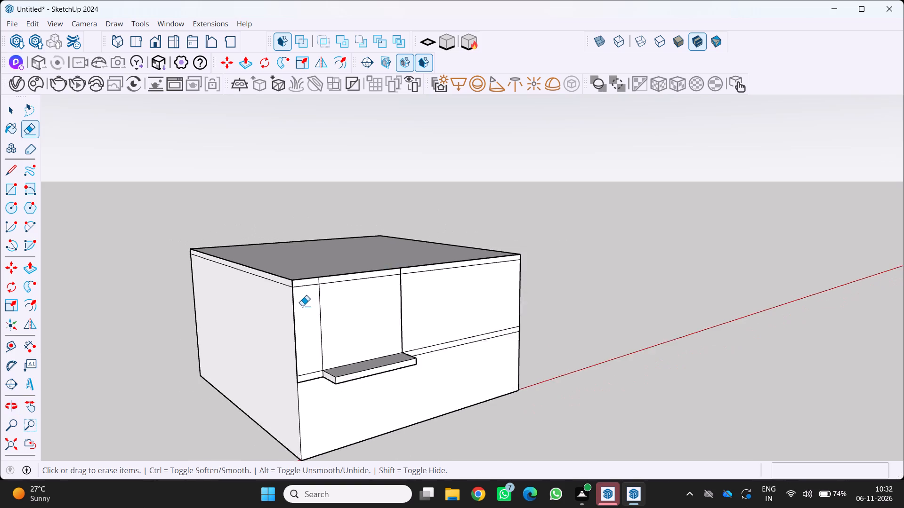
{"action": "scroll", "coordinate": [302, 306], "scroll_direction": "down", "scroll_amount": 2}
{"action": "middle_click_drag", "start_coordinate": [325, 308], "coordinate": [273, 310]}
{"action": "middle_click", "coordinate": [273, 310]}
{"action": "key", "text": "e"}
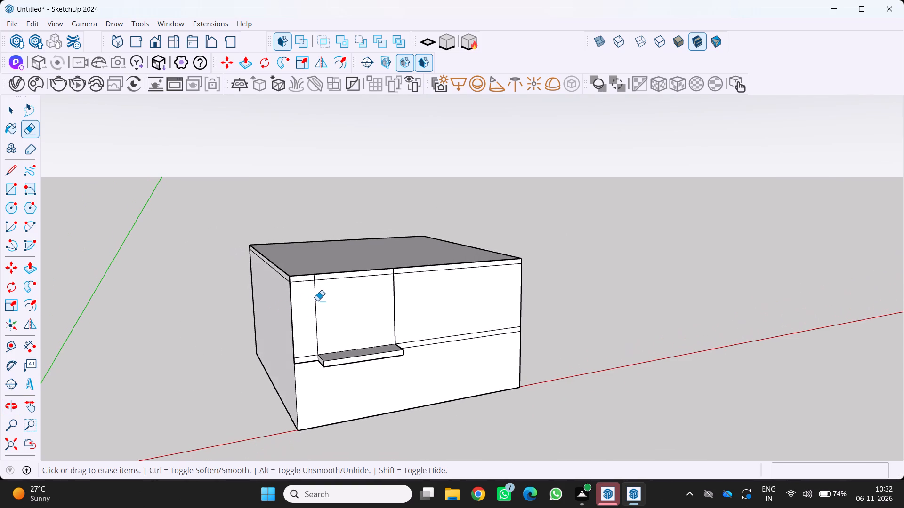
{"action": "left_click", "coordinate": [315, 300]}
{"action": "left_click", "coordinate": [399, 301]}
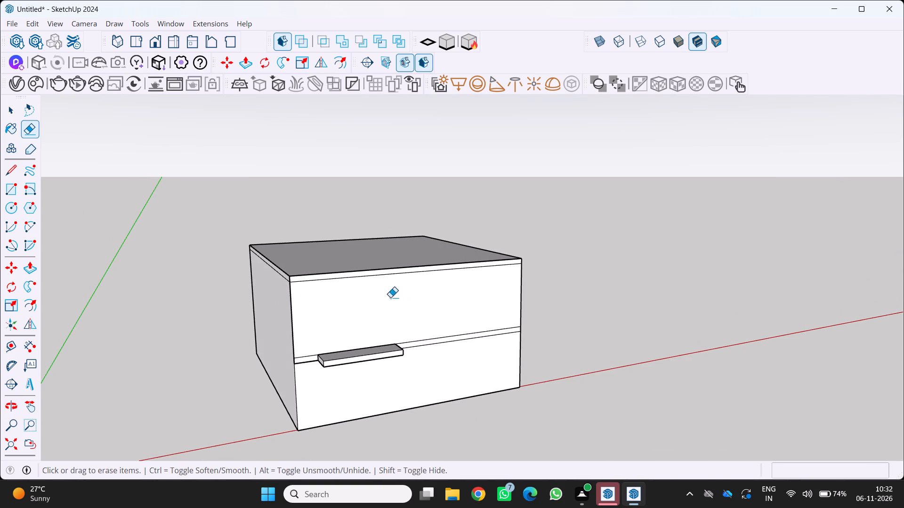
Examine the block's side facade and its bands after the clean-up.
{"action": "scroll", "coordinate": [366, 301], "scroll_direction": "down", "scroll_amount": 6}
{"action": "middle_click_drag", "start_coordinate": [359, 303], "coordinate": [203, 340]}
{"action": "scroll", "coordinate": [202, 341], "scroll_direction": "up", "scroll_amount": 1}
{"action": "middle_click_drag", "start_coordinate": [352, 326], "coordinate": [91, 319]}
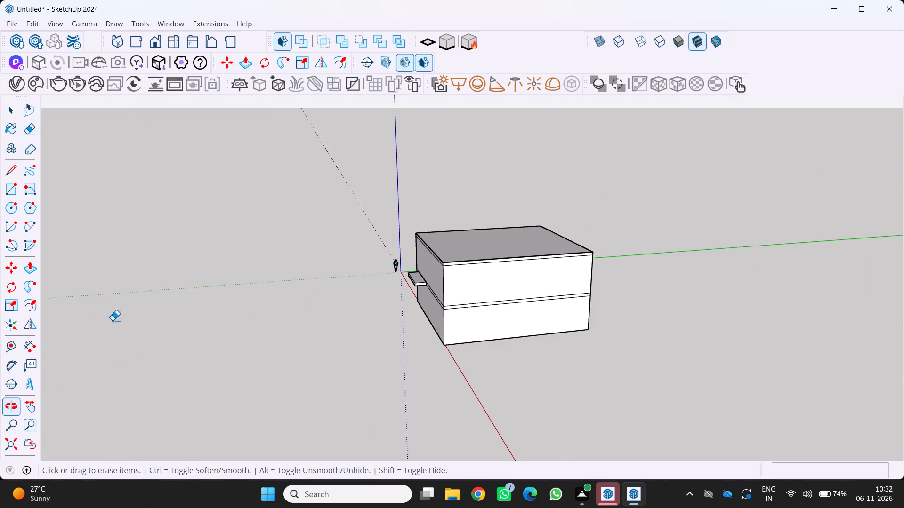
{"action": "scroll", "coordinate": [498, 313], "scroll_direction": "up", "scroll_amount": 4}
{"action": "middle_click_drag", "start_coordinate": [507, 311], "coordinate": [385, 319]}
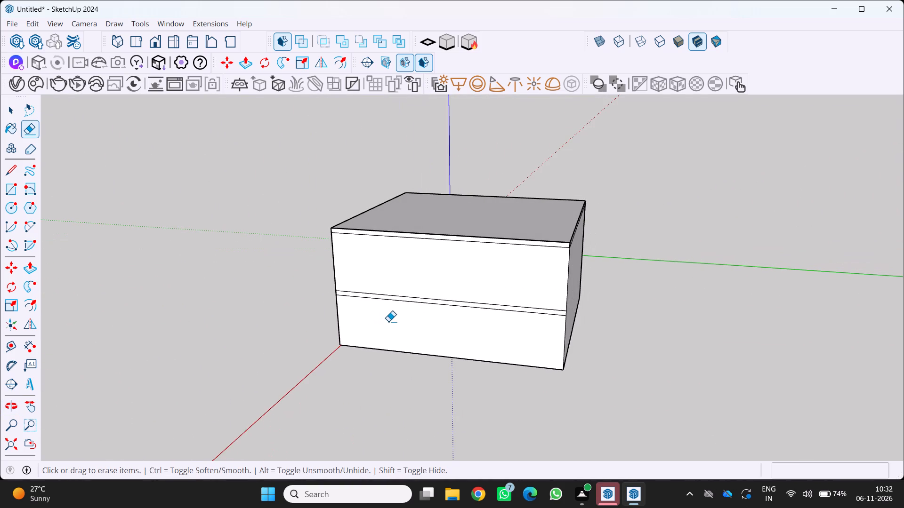
{"action": "scroll", "coordinate": [437, 333], "scroll_direction": "down", "scroll_amount": 3}
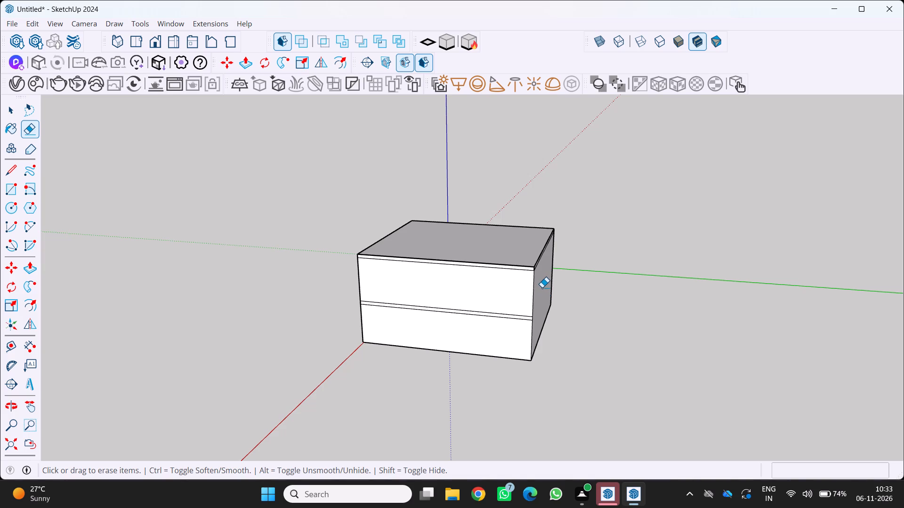
{"action": "scroll", "coordinate": [562, 292], "scroll_direction": "down", "scroll_amount": 2}
{"action": "middle_click_drag", "start_coordinate": [560, 291], "coordinate": [541, 302]}
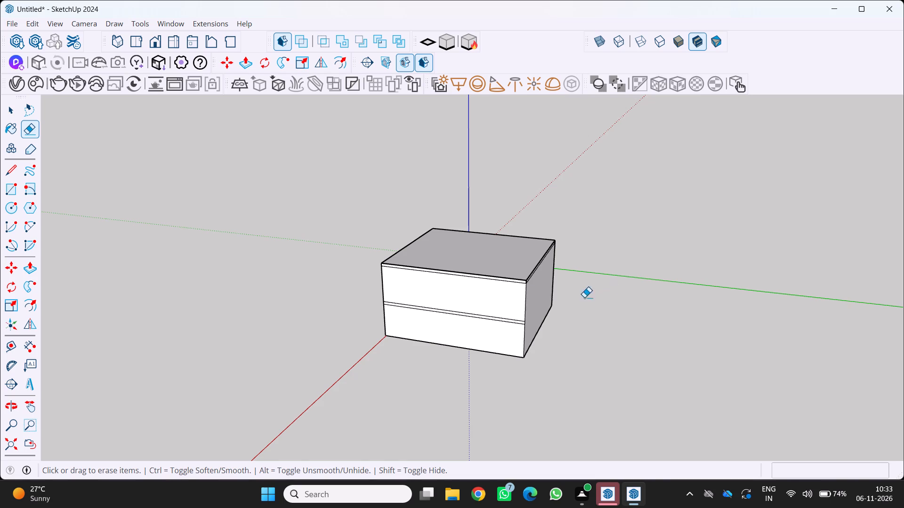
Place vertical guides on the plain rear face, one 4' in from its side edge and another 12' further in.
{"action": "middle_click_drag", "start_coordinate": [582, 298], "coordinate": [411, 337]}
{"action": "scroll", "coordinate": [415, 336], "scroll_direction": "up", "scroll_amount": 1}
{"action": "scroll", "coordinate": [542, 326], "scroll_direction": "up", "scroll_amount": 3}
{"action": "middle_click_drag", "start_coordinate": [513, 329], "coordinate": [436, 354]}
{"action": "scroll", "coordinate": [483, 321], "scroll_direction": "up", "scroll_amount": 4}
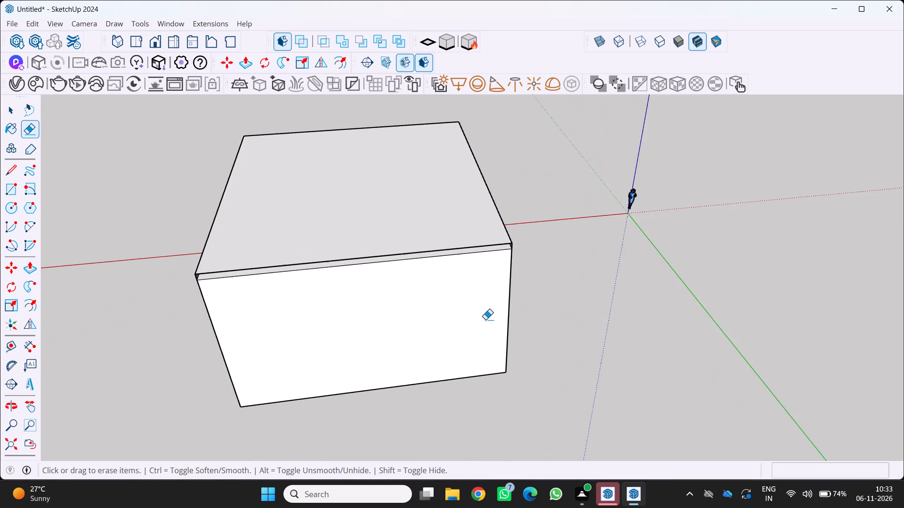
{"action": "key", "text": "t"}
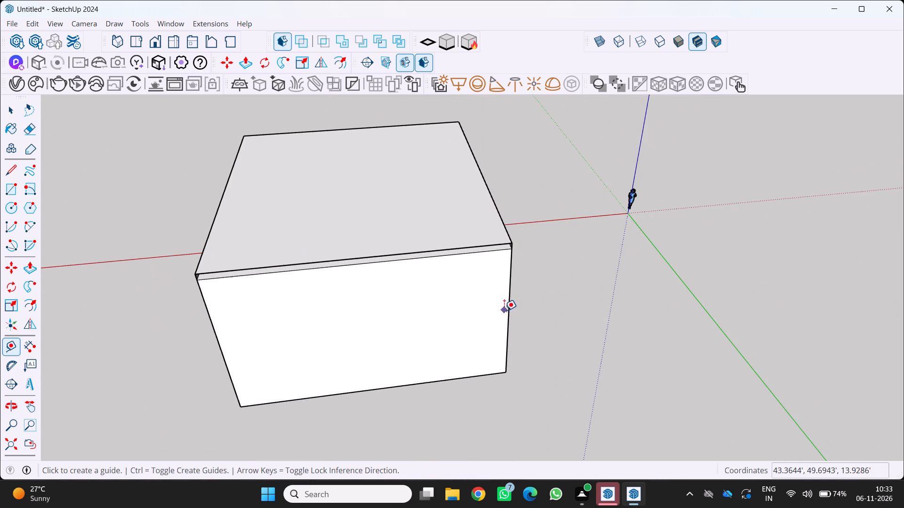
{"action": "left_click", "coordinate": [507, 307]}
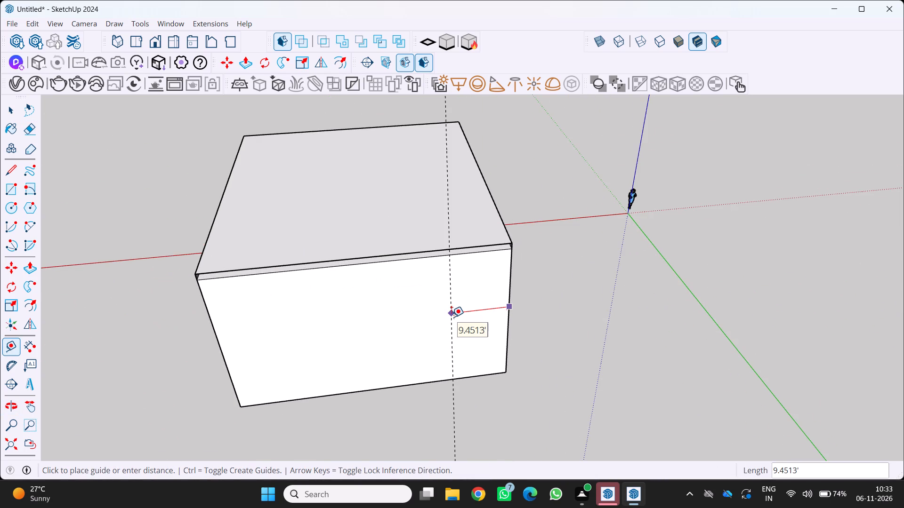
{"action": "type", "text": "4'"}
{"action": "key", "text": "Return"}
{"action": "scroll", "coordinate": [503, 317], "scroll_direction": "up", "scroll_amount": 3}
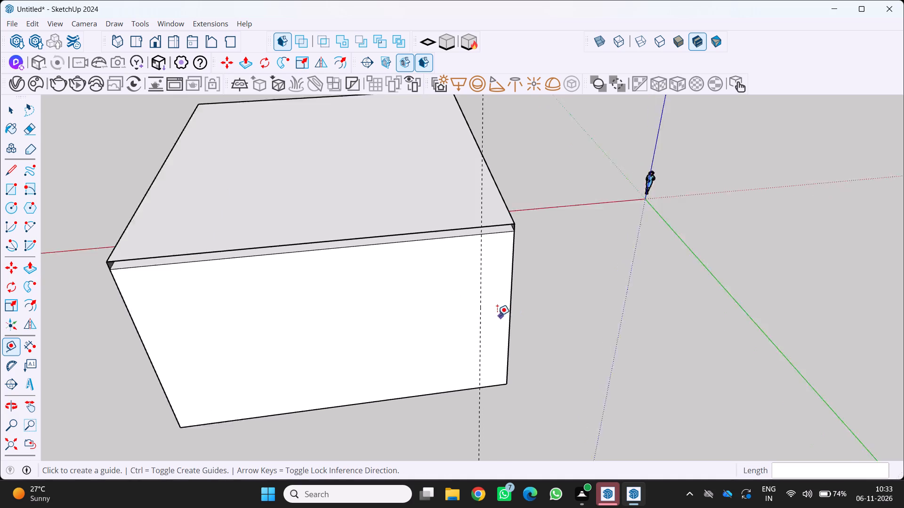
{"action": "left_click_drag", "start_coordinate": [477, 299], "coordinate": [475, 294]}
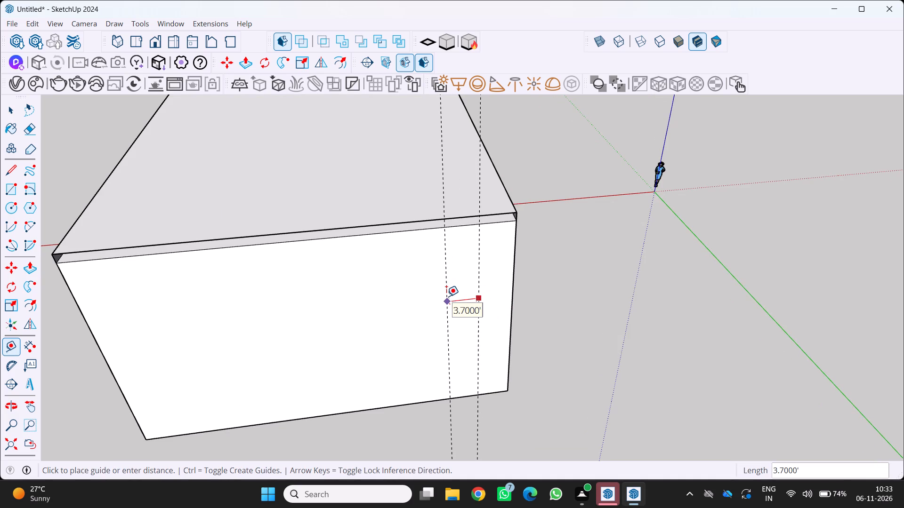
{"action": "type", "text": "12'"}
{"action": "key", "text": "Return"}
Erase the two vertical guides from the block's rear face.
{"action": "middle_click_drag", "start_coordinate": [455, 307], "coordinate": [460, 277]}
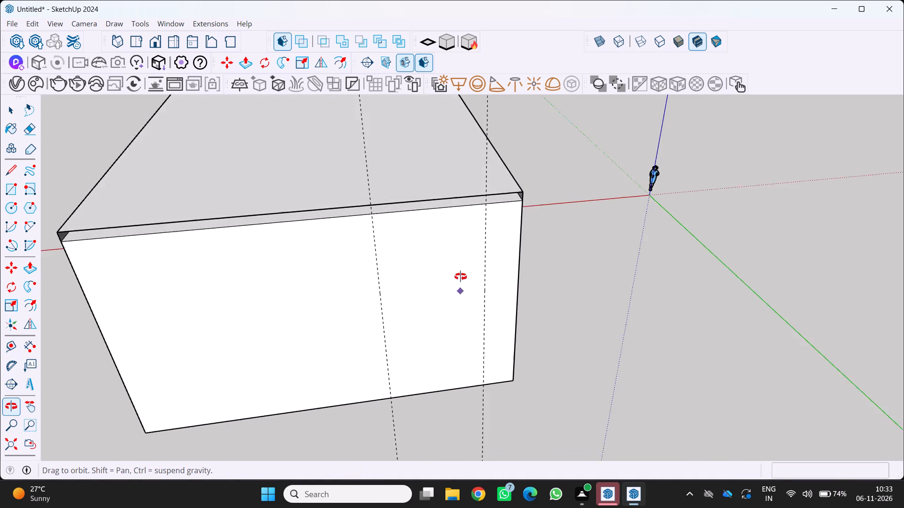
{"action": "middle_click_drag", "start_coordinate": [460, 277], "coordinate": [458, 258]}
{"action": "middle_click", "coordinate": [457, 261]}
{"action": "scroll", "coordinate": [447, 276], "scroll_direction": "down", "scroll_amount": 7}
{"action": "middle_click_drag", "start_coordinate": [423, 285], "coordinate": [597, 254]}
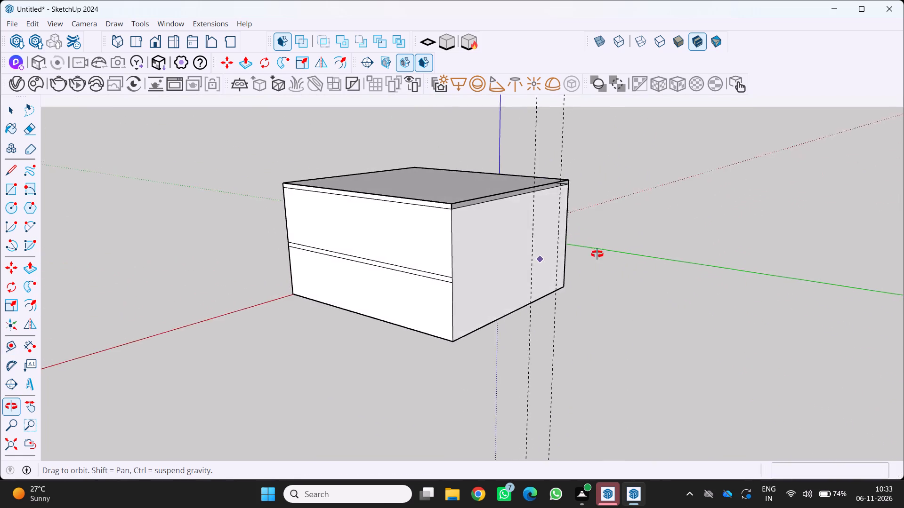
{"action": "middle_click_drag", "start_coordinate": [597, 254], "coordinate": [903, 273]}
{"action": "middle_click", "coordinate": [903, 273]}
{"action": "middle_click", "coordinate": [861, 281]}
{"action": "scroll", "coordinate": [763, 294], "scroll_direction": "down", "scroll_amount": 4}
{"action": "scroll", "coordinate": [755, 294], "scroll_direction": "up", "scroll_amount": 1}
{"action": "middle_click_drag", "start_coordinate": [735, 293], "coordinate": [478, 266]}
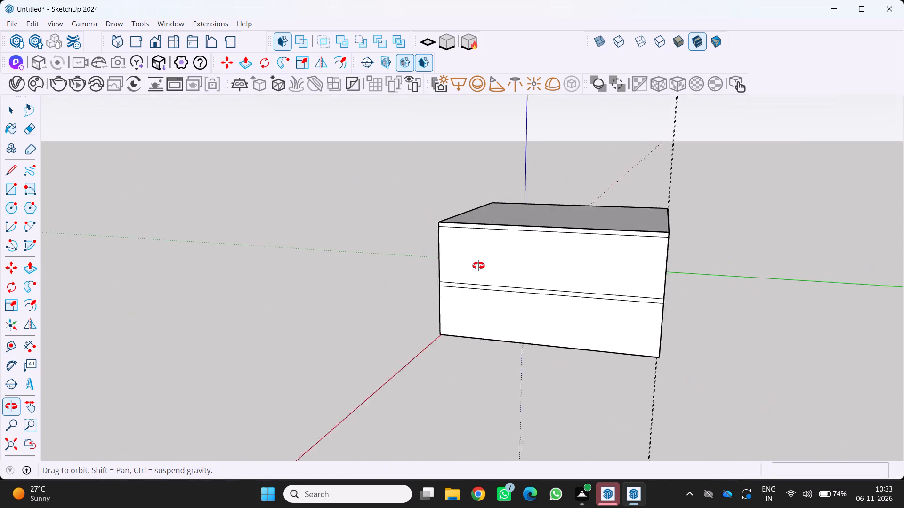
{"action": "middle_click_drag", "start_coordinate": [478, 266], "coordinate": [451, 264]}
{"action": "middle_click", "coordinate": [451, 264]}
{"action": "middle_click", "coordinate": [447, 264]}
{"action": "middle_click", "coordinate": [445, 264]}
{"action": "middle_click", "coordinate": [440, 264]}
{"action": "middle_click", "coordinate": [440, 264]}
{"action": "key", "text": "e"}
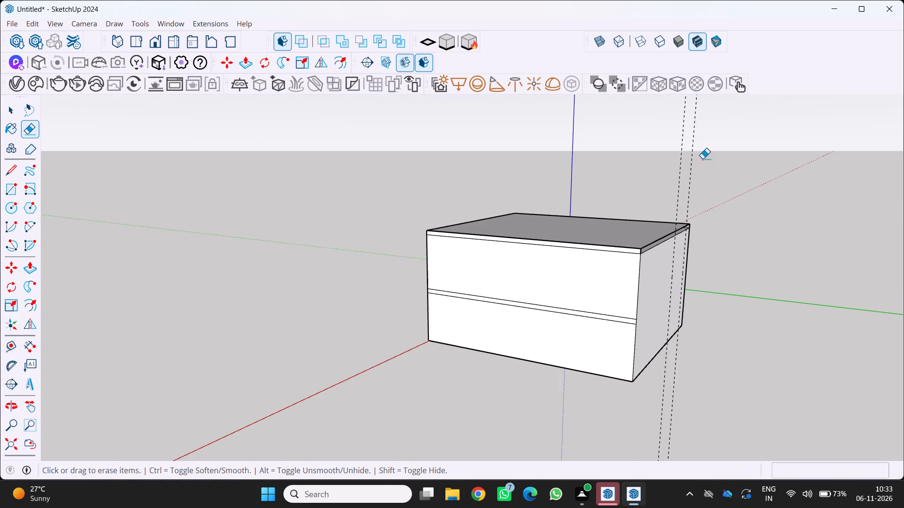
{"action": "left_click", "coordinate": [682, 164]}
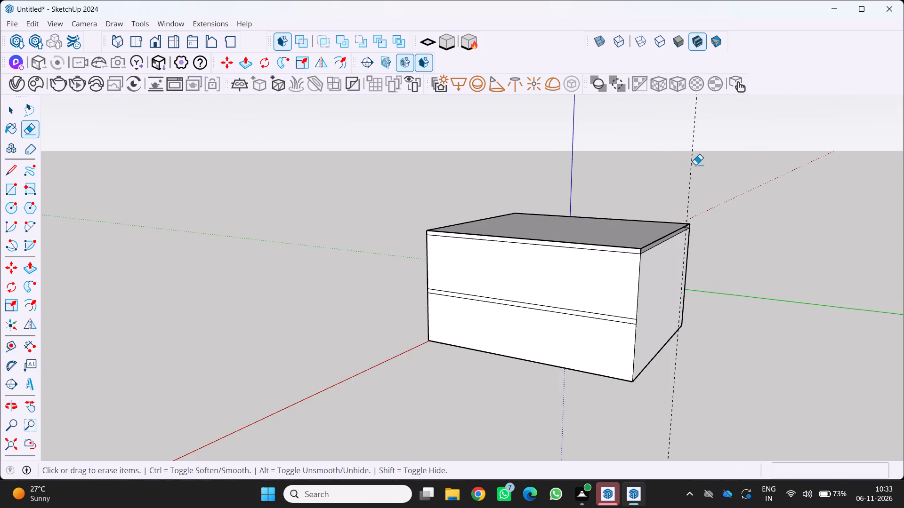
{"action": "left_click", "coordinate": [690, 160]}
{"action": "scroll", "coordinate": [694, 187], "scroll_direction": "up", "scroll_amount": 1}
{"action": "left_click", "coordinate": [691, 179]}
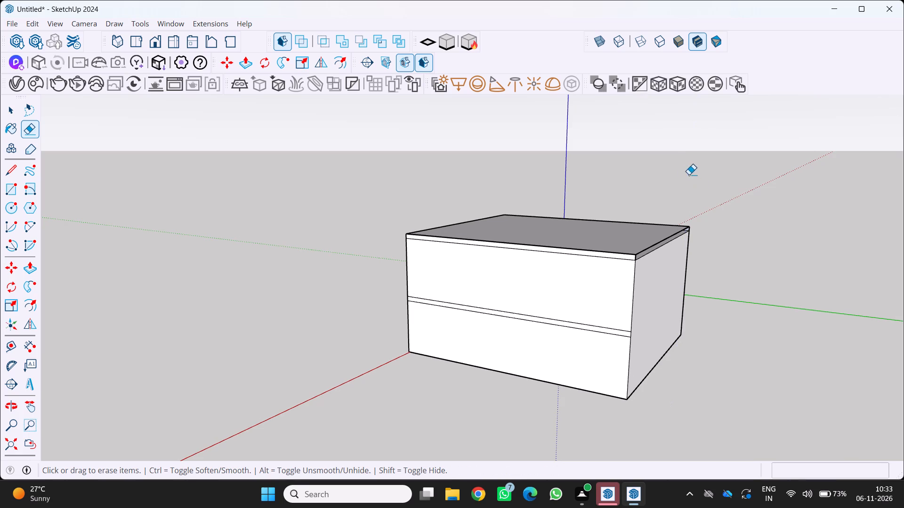
Select the end face inside the gap beneath the roof's rear edge and Push/Pull it by about 0.004'.
{"action": "middle_click_drag", "start_coordinate": [672, 222], "coordinate": [597, 185]}
{"action": "middle_click", "coordinate": [597, 185]}
{"action": "scroll", "coordinate": [605, 204], "scroll_direction": "up", "scroll_amount": 4}
{"action": "middle_click_drag", "start_coordinate": [573, 214], "coordinate": [521, 248]}
{"action": "middle_click", "coordinate": [519, 247]}
{"action": "scroll", "coordinate": [519, 247], "scroll_direction": "up", "scroll_amount": 1}
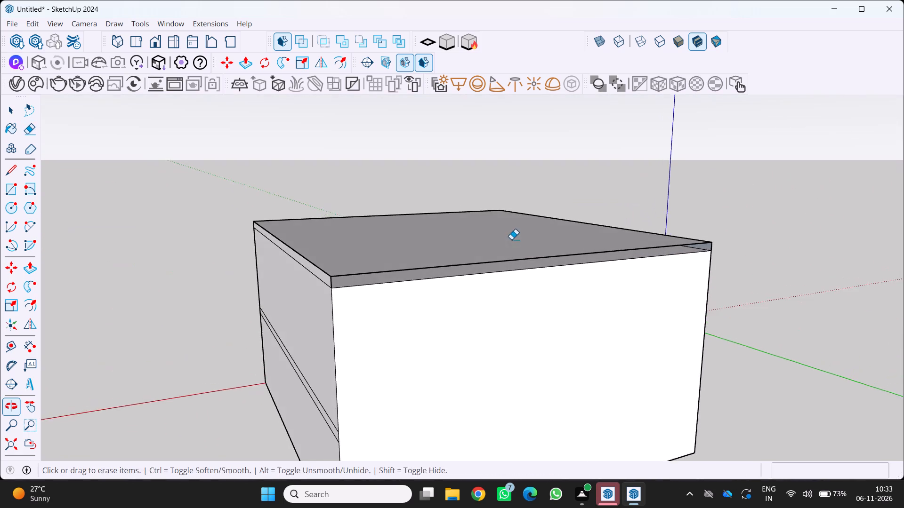
{"action": "scroll", "coordinate": [515, 264], "scroll_direction": "up", "scroll_amount": 4}
{"action": "middle_click_drag", "start_coordinate": [505, 257], "coordinate": [476, 207]}
{"action": "scroll", "coordinate": [473, 219], "scroll_direction": "up", "scroll_amount": 6}
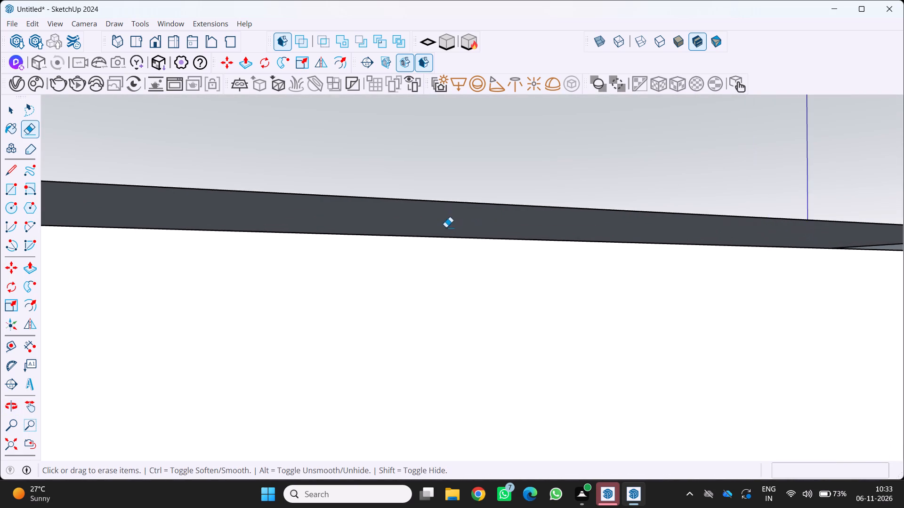
{"action": "middle_click_drag", "start_coordinate": [442, 229], "coordinate": [427, 254]}
{"action": "middle_click", "coordinate": [426, 252]}
{"action": "middle_click", "coordinate": [425, 250]}
{"action": "middle_click", "coordinate": [425, 248]}
{"action": "middle_click_drag", "start_coordinate": [424, 246], "coordinate": [422, 242]}
{"action": "middle_click", "coordinate": [413, 235]}
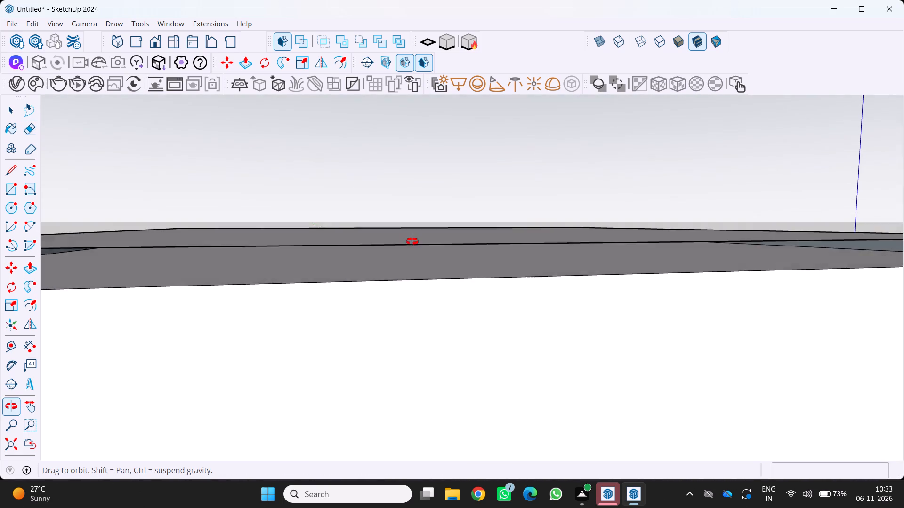
{"action": "middle_click", "coordinate": [412, 237]}
{"action": "key", "text": "p"}
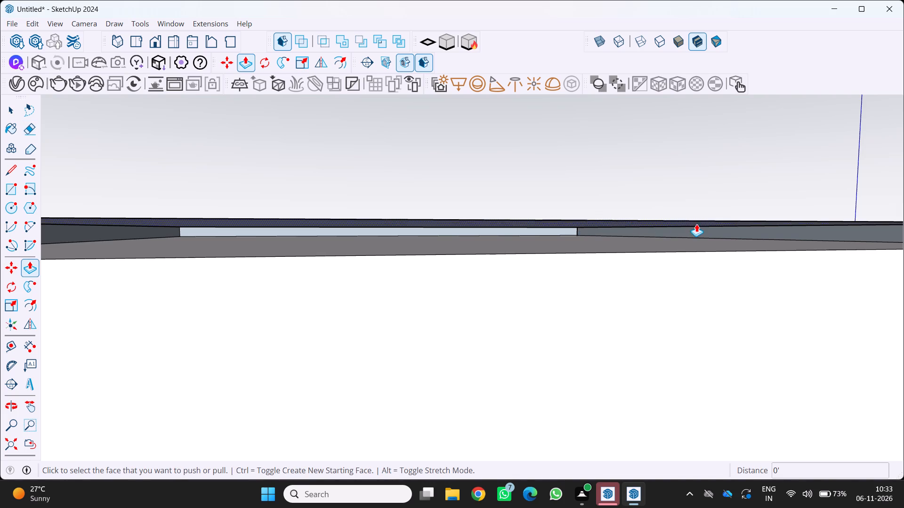
{"action": "scroll", "coordinate": [697, 224], "scroll_direction": "up", "scroll_amount": 6}
{"action": "key", "text": "space"}
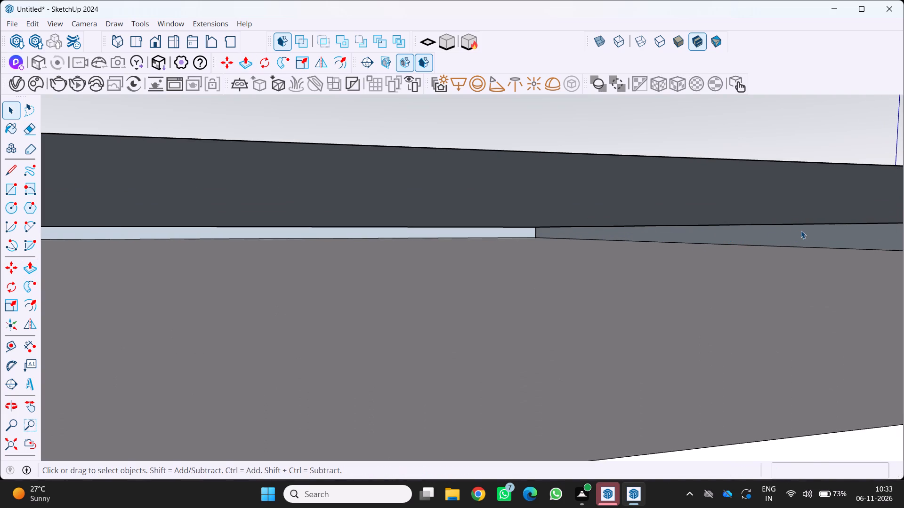
{"action": "left_click", "coordinate": [800, 230]}
{"action": "double_click", "coordinate": [800, 234]}
{"action": "left_click", "coordinate": [799, 234]}
{"action": "triple_click", "coordinate": [797, 234]}
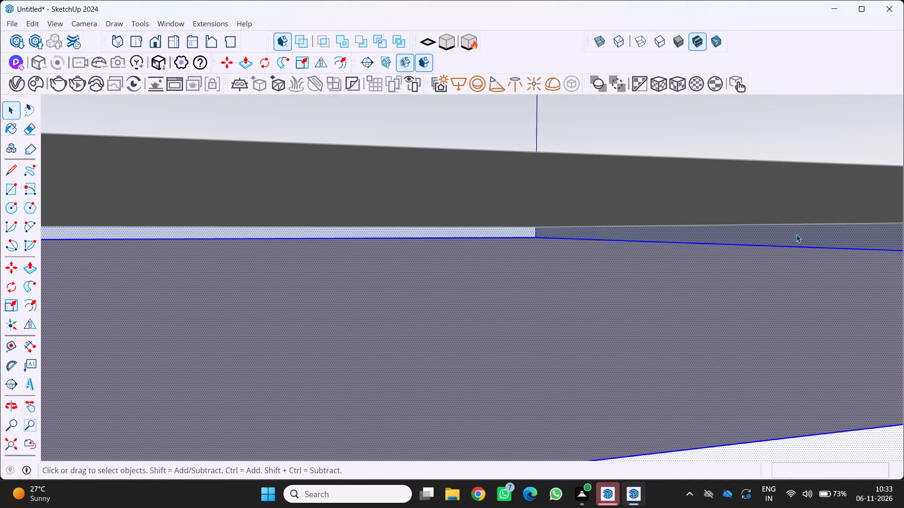
{"action": "left_click", "coordinate": [795, 234]}
{"action": "key", "text": "p"}
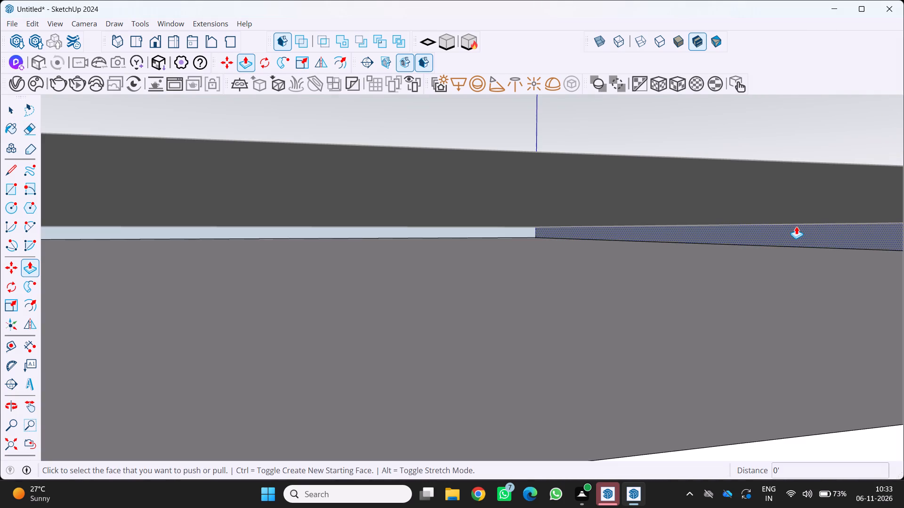
{"action": "left_click", "coordinate": [798, 226]}
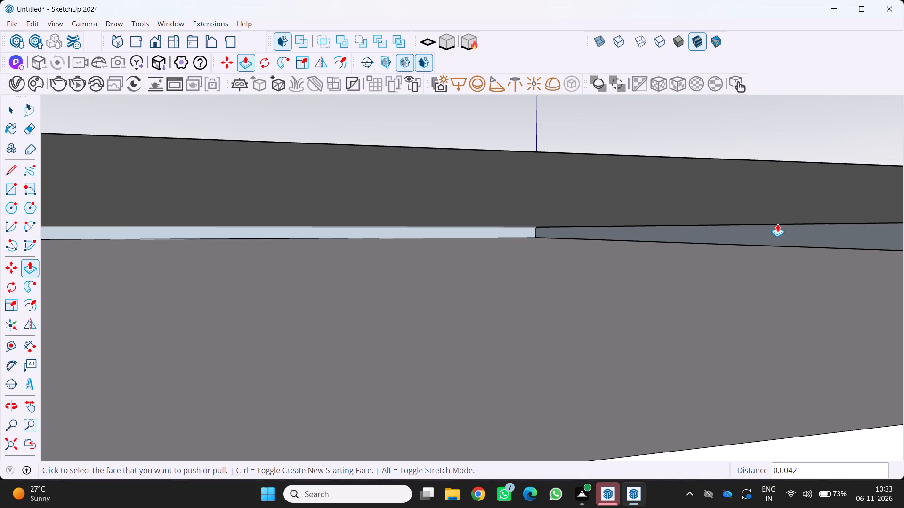
Push/Pull the same end face about 45' along the rear roof edge to the block's opposite corner, filling the gap.
{"action": "scroll", "coordinate": [770, 225], "scroll_direction": "down", "scroll_amount": 5}
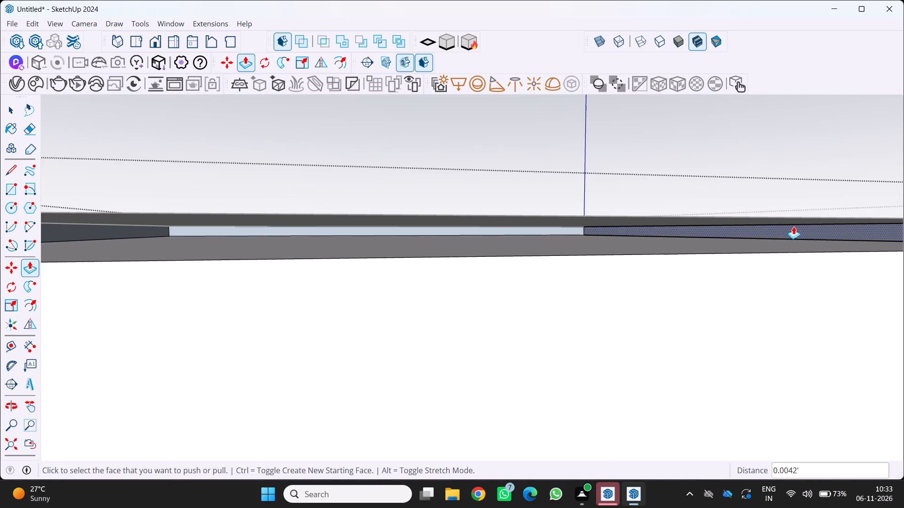
{"action": "scroll", "coordinate": [794, 227], "scroll_direction": "up", "scroll_amount": 4}
{"action": "left_click", "coordinate": [790, 226]}
{"action": "scroll", "coordinate": [677, 235], "scroll_direction": "down", "scroll_amount": 10}
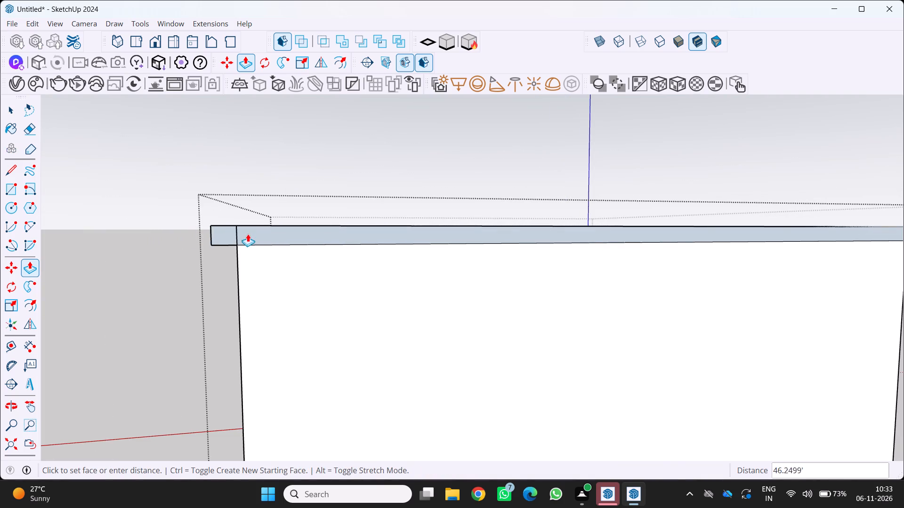
{"action": "middle_click_drag", "start_coordinate": [248, 236], "coordinate": [395, 259]}
{"action": "middle_click", "coordinate": [395, 259]}
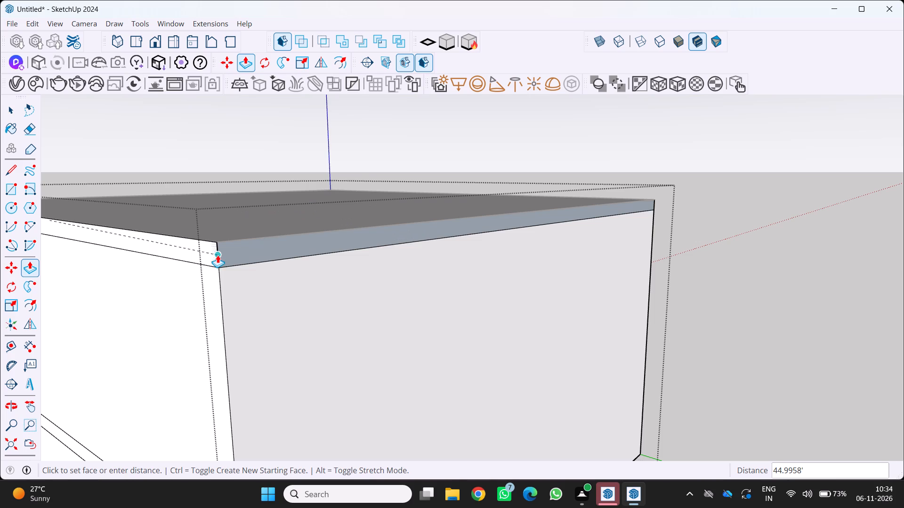
{"action": "left_click", "coordinate": [218, 255]}
Push/Pull the end face in the gap beneath the roof's remaining side edge 50' to the block's opposite corner, filling the gap.
{"action": "scroll", "coordinate": [313, 283], "scroll_direction": "down", "scroll_amount": 7}
{"action": "middle_click_drag", "start_coordinate": [324, 288], "coordinate": [269, 289]}
{"action": "middle_click", "coordinate": [268, 288]}
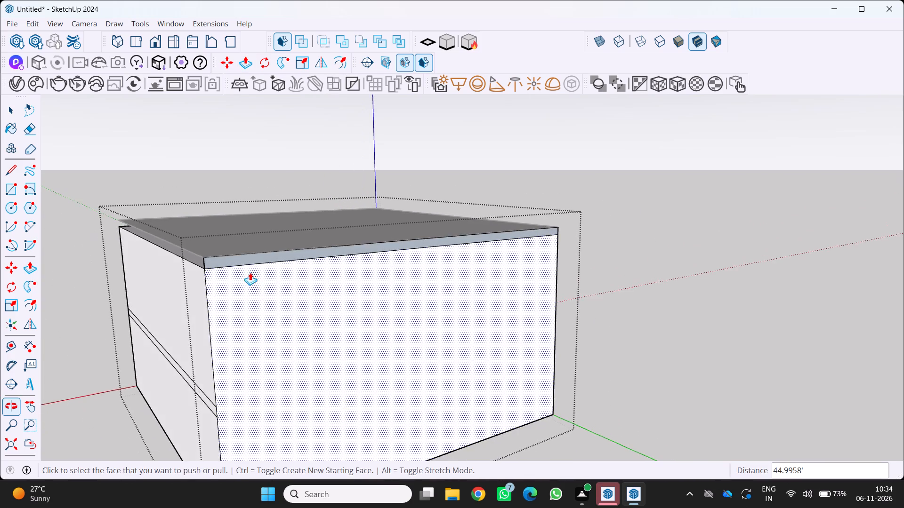
{"action": "scroll", "coordinate": [250, 269], "scroll_direction": "up", "scroll_amount": 2}
{"action": "middle_click_drag", "start_coordinate": [291, 260], "coordinate": [570, 240]}
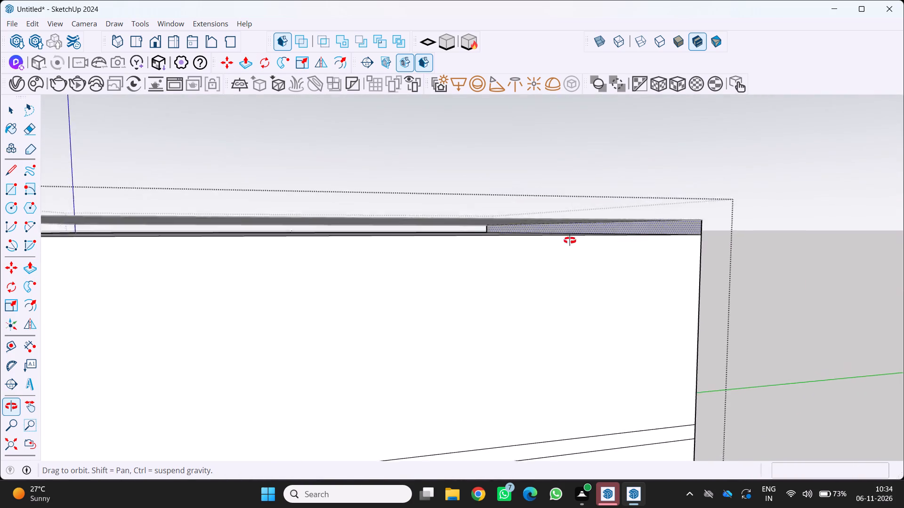
{"action": "middle_click_drag", "start_coordinate": [570, 240], "coordinate": [565, 241]}
{"action": "middle_click", "coordinate": [565, 241]}
{"action": "scroll", "coordinate": [505, 235], "scroll_direction": "up", "scroll_amount": 6}
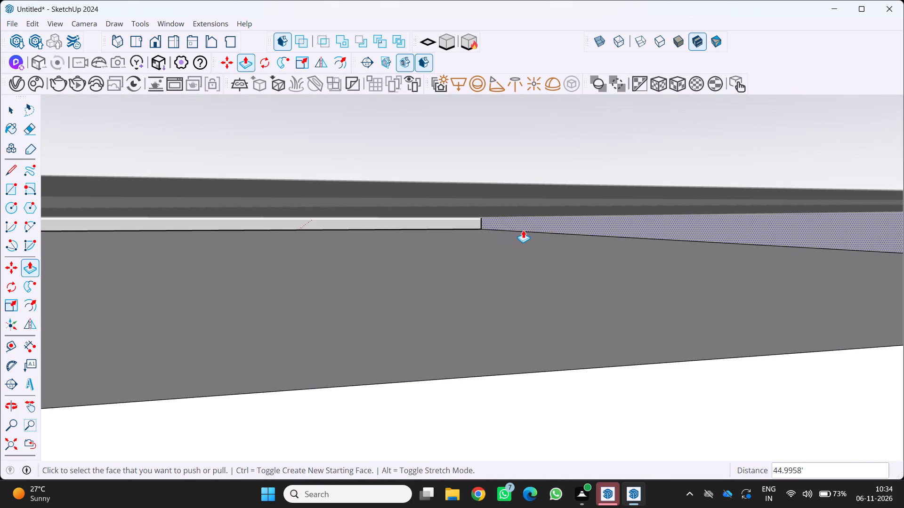
{"action": "scroll", "coordinate": [520, 228], "scroll_direction": "down", "scroll_amount": 4}
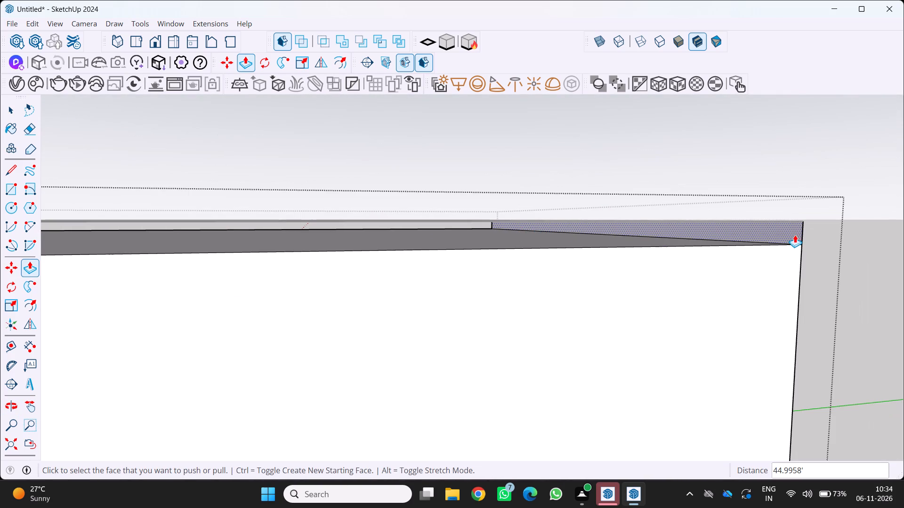
{"action": "scroll", "coordinate": [795, 234], "scroll_direction": "up", "scroll_amount": 4}
{"action": "left_click", "coordinate": [768, 233]}
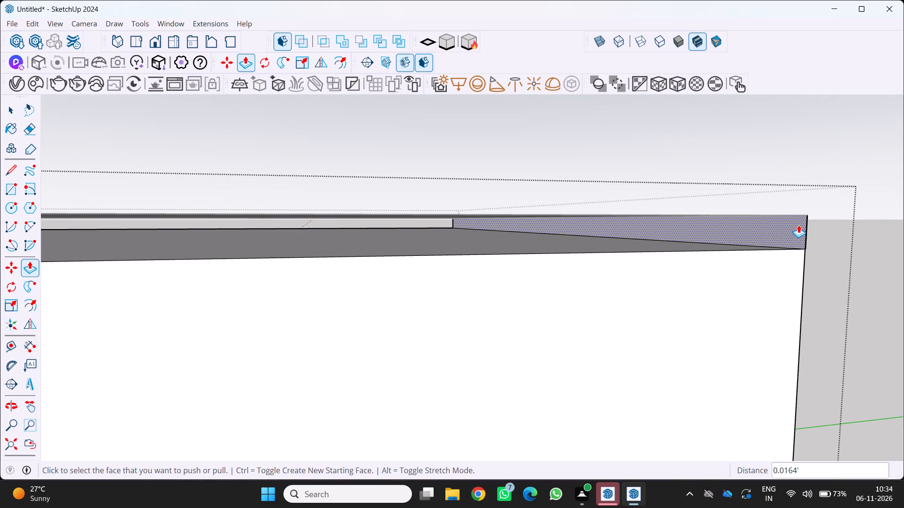
{"action": "left_click", "coordinate": [783, 222]}
{"action": "scroll", "coordinate": [638, 231], "scroll_direction": "down", "scroll_amount": 17}
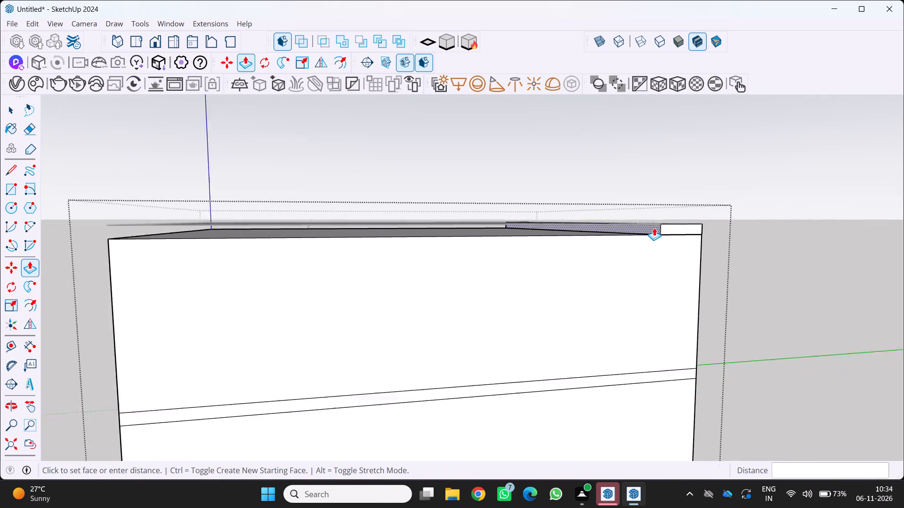
{"action": "scroll", "coordinate": [654, 228], "scroll_direction": "down", "scroll_amount": 6}
{"action": "scroll", "coordinate": [442, 226], "scroll_direction": "up", "scroll_amount": 5}
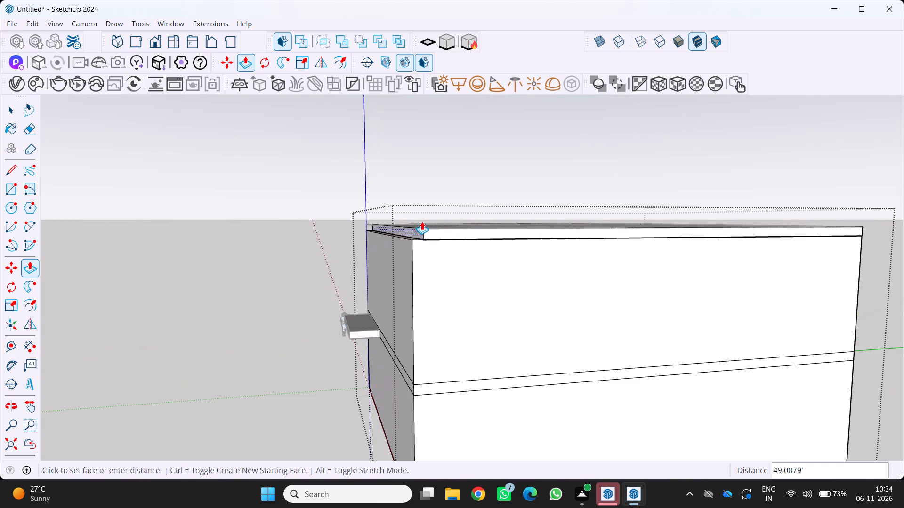
{"action": "left_click", "coordinate": [406, 242]}
Place two vertical guides on the banded side face, one 4' in from its rear edge and another 12' further in.
{"action": "scroll", "coordinate": [401, 249], "scroll_direction": "down", "scroll_amount": 5}
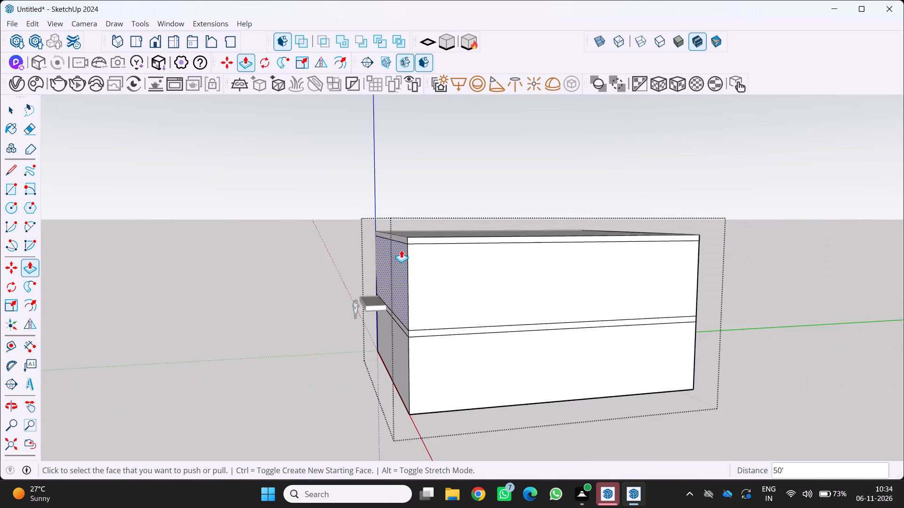
{"action": "scroll", "coordinate": [401, 250], "scroll_direction": "down", "scroll_amount": 2}
{"action": "middle_click_drag", "start_coordinate": [396, 252], "coordinate": [890, 311]}
{"action": "scroll", "coordinate": [455, 266], "scroll_direction": "up", "scroll_amount": 3}
{"action": "scroll", "coordinate": [451, 261], "scroll_direction": "down", "scroll_amount": 7}
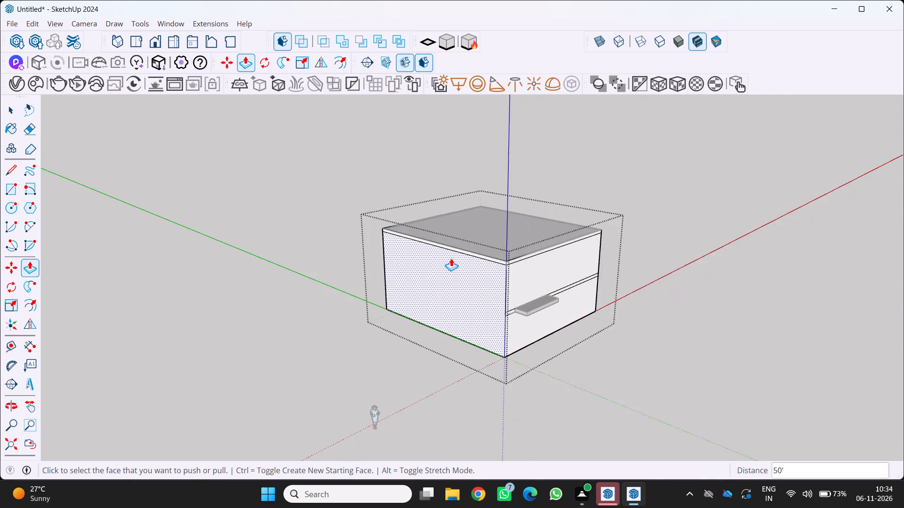
{"action": "scroll", "coordinate": [451, 258], "scroll_direction": "down", "scroll_amount": 4}
{"action": "middle_click_drag", "start_coordinate": [497, 273], "coordinate": [239, 290]}
{"action": "middle_click", "coordinate": [237, 290]}
{"action": "scroll", "coordinate": [390, 293], "scroll_direction": "down", "scroll_amount": 3}
{"action": "middle_click_drag", "start_coordinate": [389, 293], "coordinate": [234, 286]}
{"action": "middle_click", "coordinate": [229, 286]}
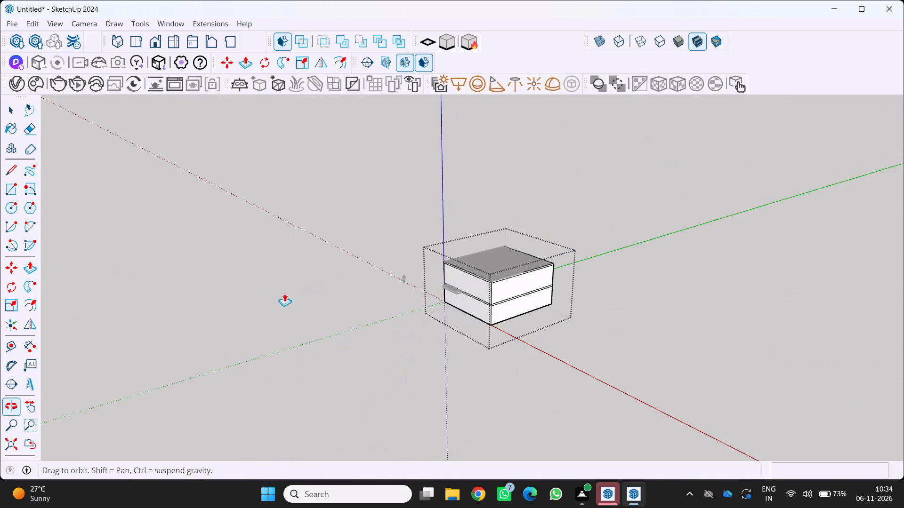
{"action": "scroll", "coordinate": [514, 294], "scroll_direction": "up", "scroll_amount": 5}
{"action": "middle_click_drag", "start_coordinate": [522, 294], "coordinate": [358, 282]}
{"action": "scroll", "coordinate": [527, 320], "scroll_direction": "up", "scroll_amount": 3}
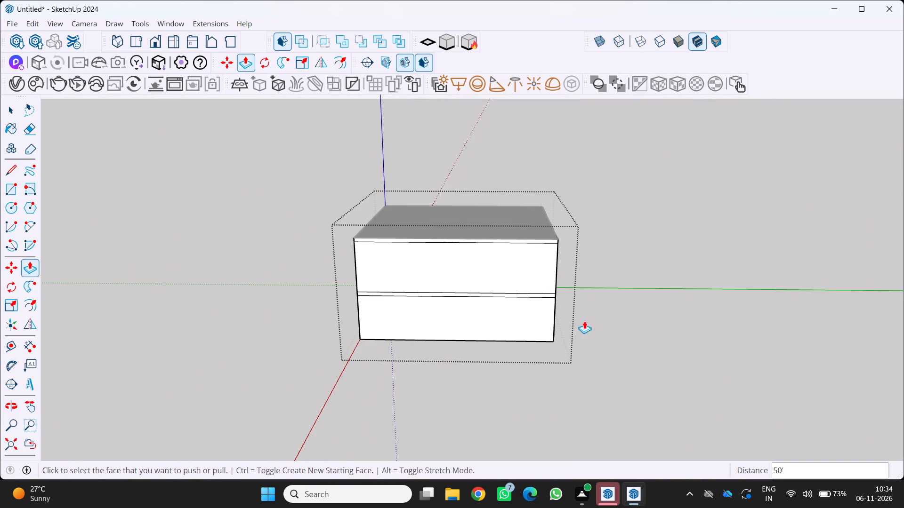
{"action": "key", "text": "space"}
{"action": "scroll", "coordinate": [537, 309], "scroll_direction": "up", "scroll_amount": 3}
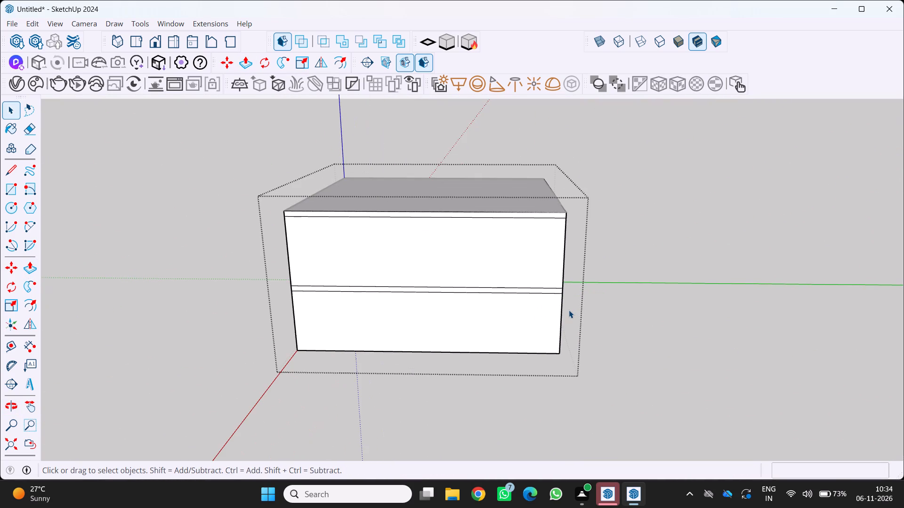
{"action": "key", "text": "t"}
{"action": "left_click", "coordinate": [562, 267]}
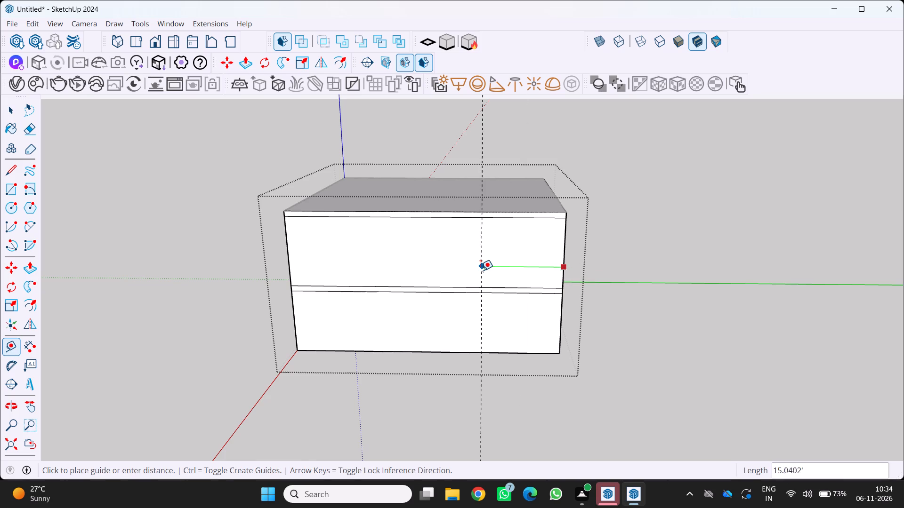
{"action": "type", "text": "4'"}
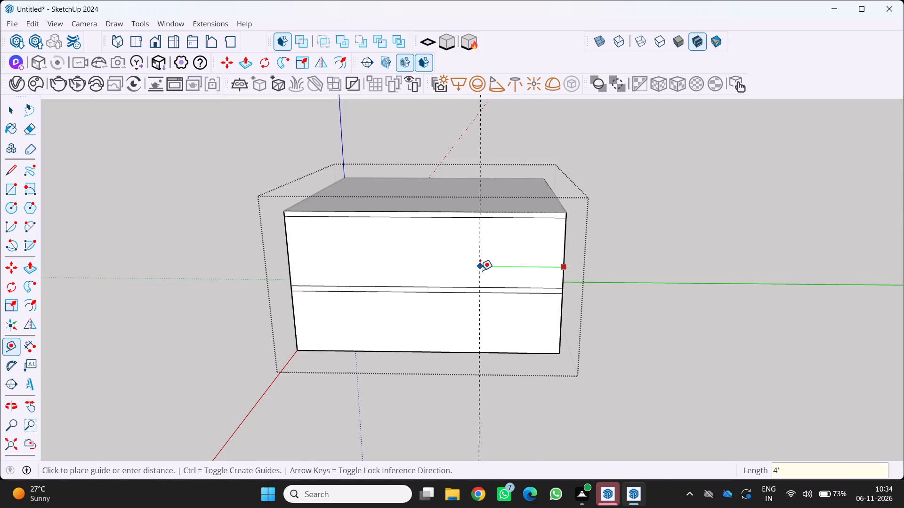
{"action": "key", "text": "Return"}
{"action": "left_click", "coordinate": [542, 264]}
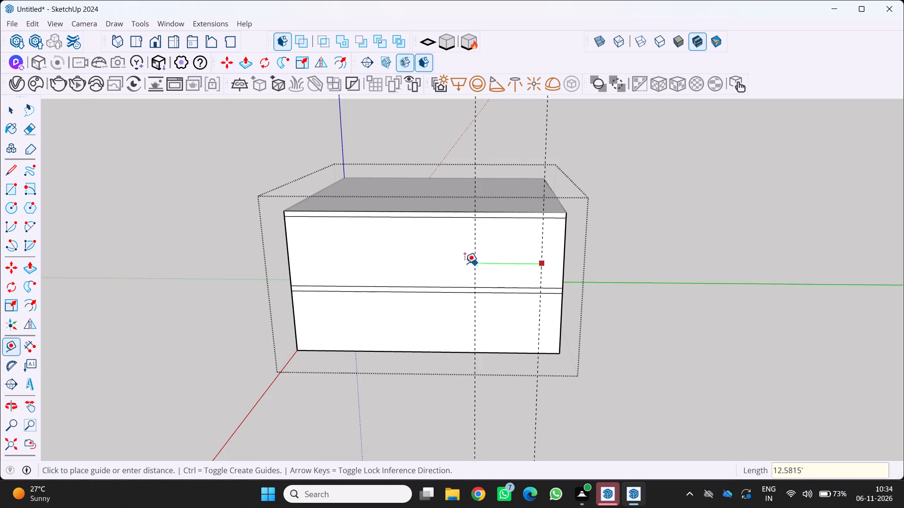
{"action": "type", "text": "12'"}
{"action": "key", "text": "Return"}
Examine the block's slab front and the side face with the guides from several angles.
{"action": "scroll", "coordinate": [480, 308], "scroll_direction": "down", "scroll_amount": 5}
{"action": "middle_click_drag", "start_coordinate": [488, 314], "coordinate": [711, 294]}
{"action": "scroll", "coordinate": [711, 294], "scroll_direction": "up", "scroll_amount": 1}
{"action": "middle_click", "coordinate": [711, 293]}
{"action": "middle_click_drag", "start_coordinate": [526, 335], "coordinate": [750, 323]}
{"action": "middle_click", "coordinate": [750, 322]}
{"action": "scroll", "coordinate": [642, 328], "scroll_direction": "up", "scroll_amount": 3}
{"action": "middle_click_drag", "start_coordinate": [602, 333], "coordinate": [533, 348]}
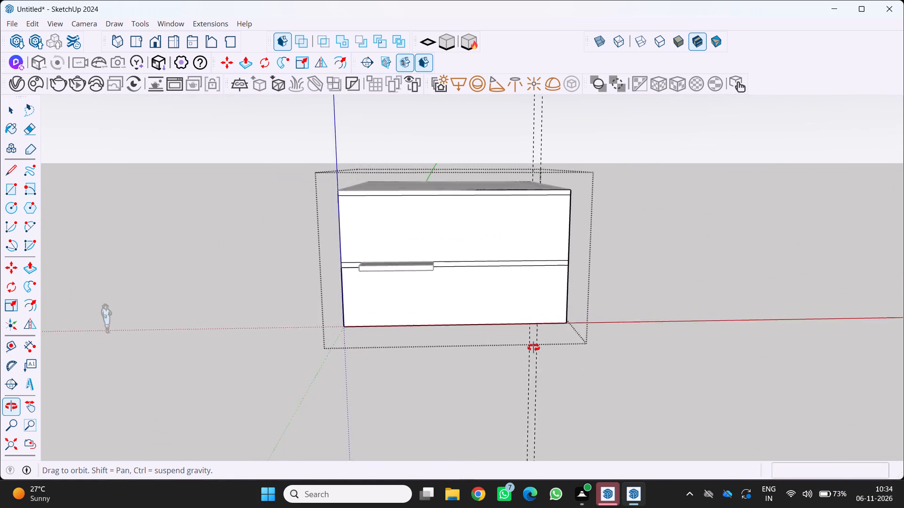
{"action": "middle_click_drag", "start_coordinate": [533, 348], "coordinate": [466, 346]}
{"action": "scroll", "coordinate": [465, 337], "scroll_direction": "down", "scroll_amount": 4}
{"action": "middle_click_drag", "start_coordinate": [492, 326], "coordinate": [458, 327]}
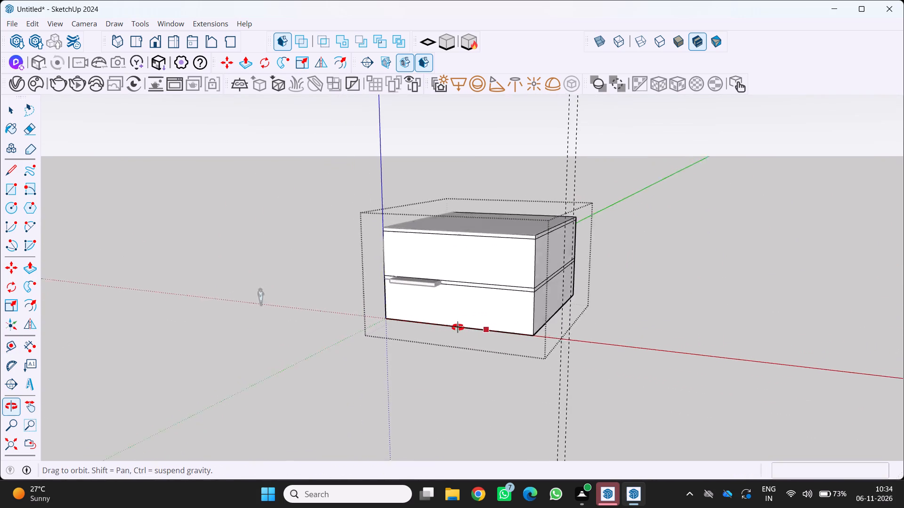
{"action": "middle_click_drag", "start_coordinate": [458, 327], "coordinate": [435, 333]}
{"action": "middle_click", "coordinate": [435, 333]}
{"action": "middle_click_drag", "start_coordinate": [536, 301], "coordinate": [319, 331]}
{"action": "middle_click", "coordinate": [319, 331]}
{"action": "scroll", "coordinate": [492, 315], "scroll_direction": "up", "scroll_amount": 3}
{"action": "middle_click_drag", "start_coordinate": [491, 306], "coordinate": [393, 318]}
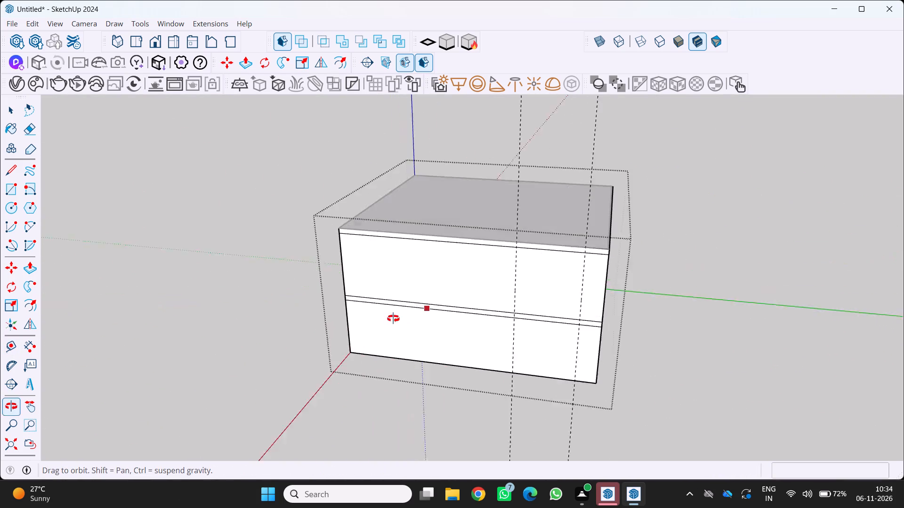
{"action": "middle_click_drag", "start_coordinate": [393, 318], "coordinate": [389, 318]}
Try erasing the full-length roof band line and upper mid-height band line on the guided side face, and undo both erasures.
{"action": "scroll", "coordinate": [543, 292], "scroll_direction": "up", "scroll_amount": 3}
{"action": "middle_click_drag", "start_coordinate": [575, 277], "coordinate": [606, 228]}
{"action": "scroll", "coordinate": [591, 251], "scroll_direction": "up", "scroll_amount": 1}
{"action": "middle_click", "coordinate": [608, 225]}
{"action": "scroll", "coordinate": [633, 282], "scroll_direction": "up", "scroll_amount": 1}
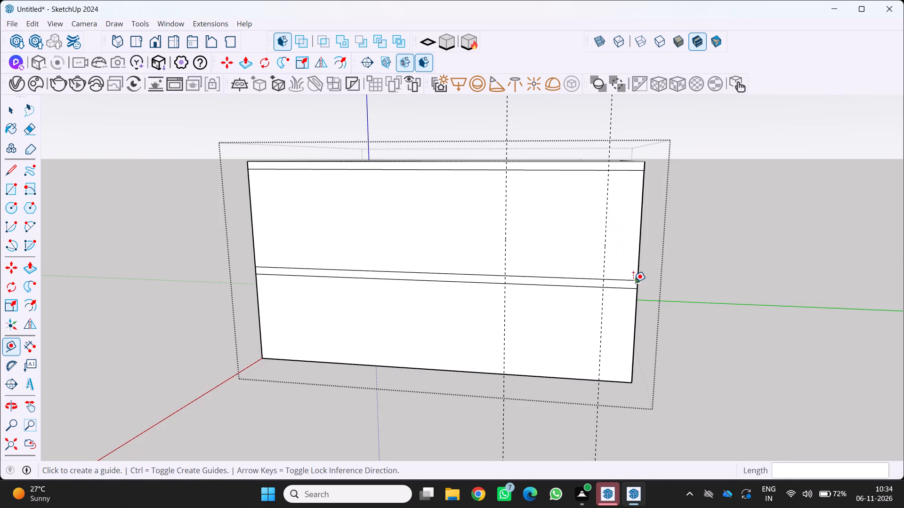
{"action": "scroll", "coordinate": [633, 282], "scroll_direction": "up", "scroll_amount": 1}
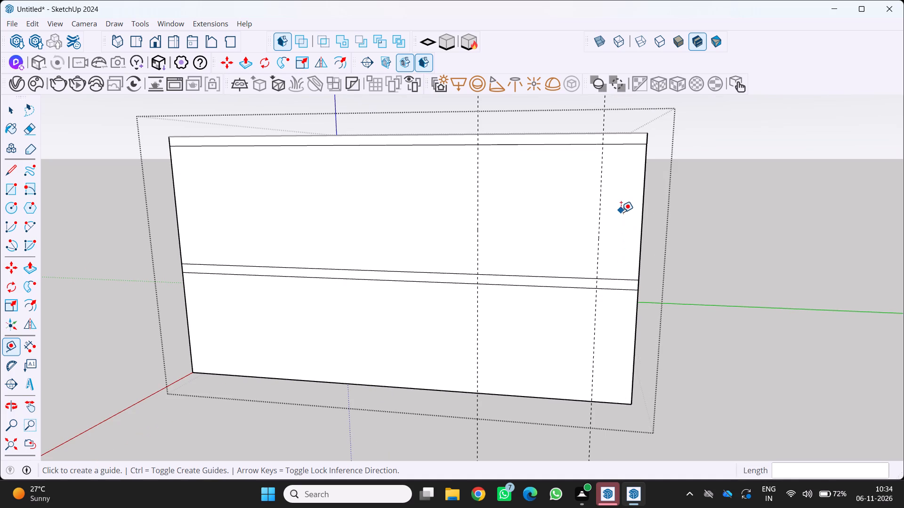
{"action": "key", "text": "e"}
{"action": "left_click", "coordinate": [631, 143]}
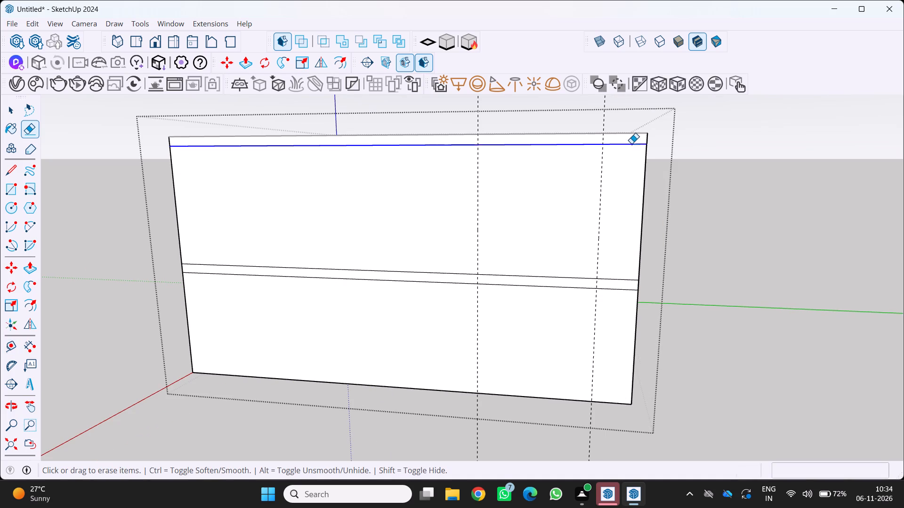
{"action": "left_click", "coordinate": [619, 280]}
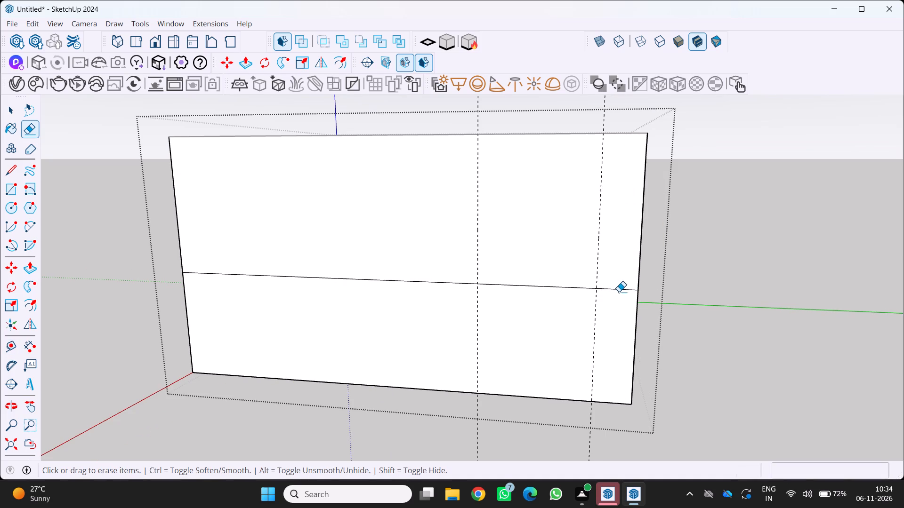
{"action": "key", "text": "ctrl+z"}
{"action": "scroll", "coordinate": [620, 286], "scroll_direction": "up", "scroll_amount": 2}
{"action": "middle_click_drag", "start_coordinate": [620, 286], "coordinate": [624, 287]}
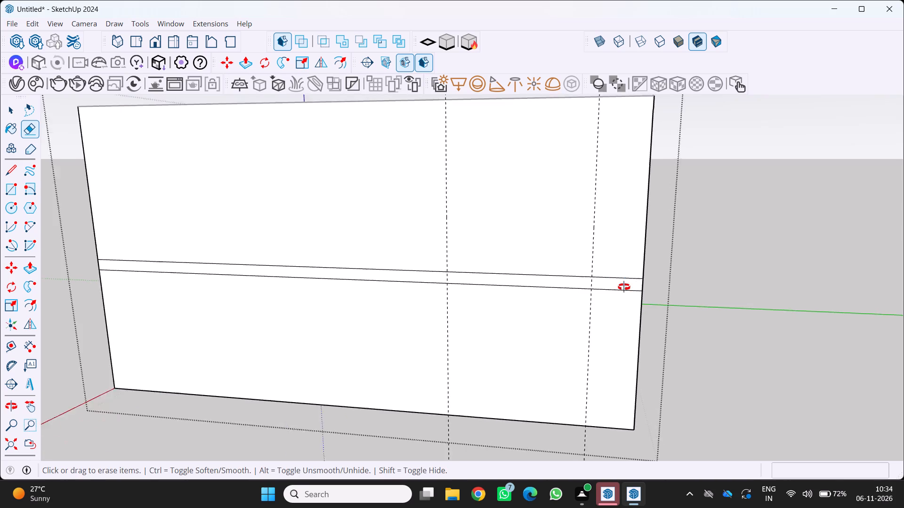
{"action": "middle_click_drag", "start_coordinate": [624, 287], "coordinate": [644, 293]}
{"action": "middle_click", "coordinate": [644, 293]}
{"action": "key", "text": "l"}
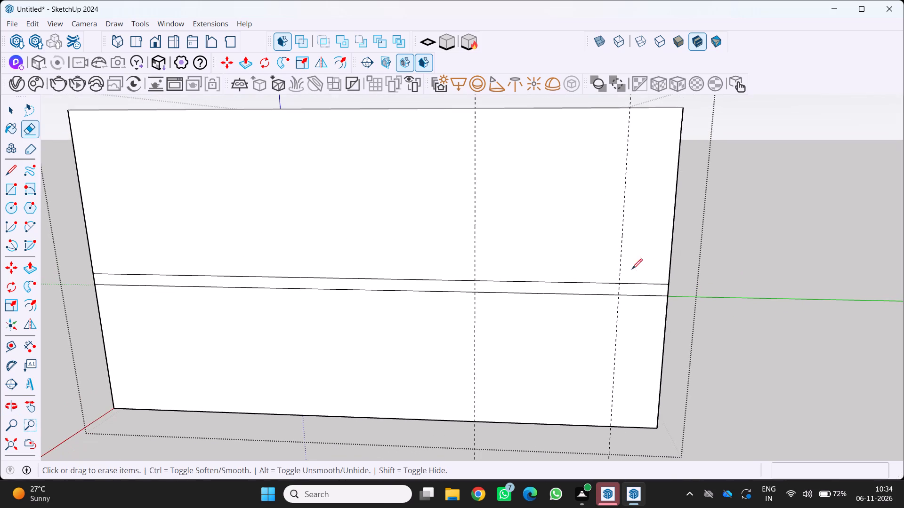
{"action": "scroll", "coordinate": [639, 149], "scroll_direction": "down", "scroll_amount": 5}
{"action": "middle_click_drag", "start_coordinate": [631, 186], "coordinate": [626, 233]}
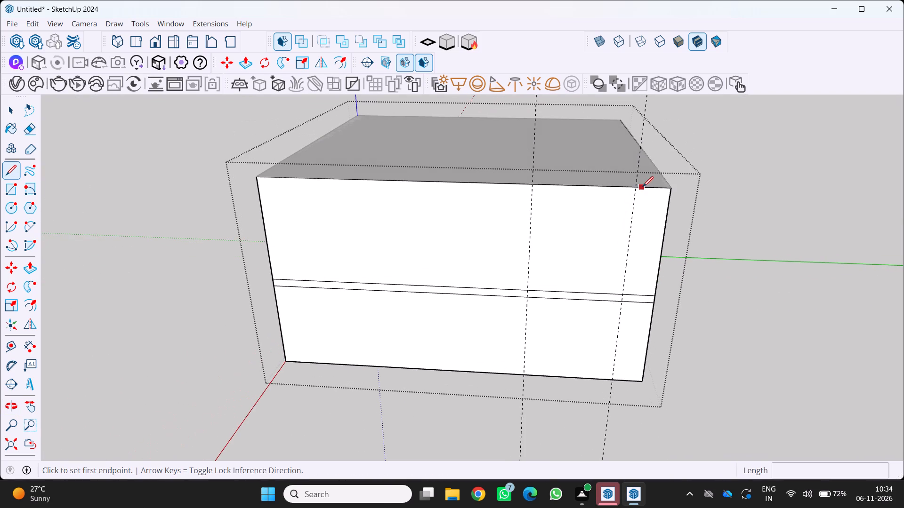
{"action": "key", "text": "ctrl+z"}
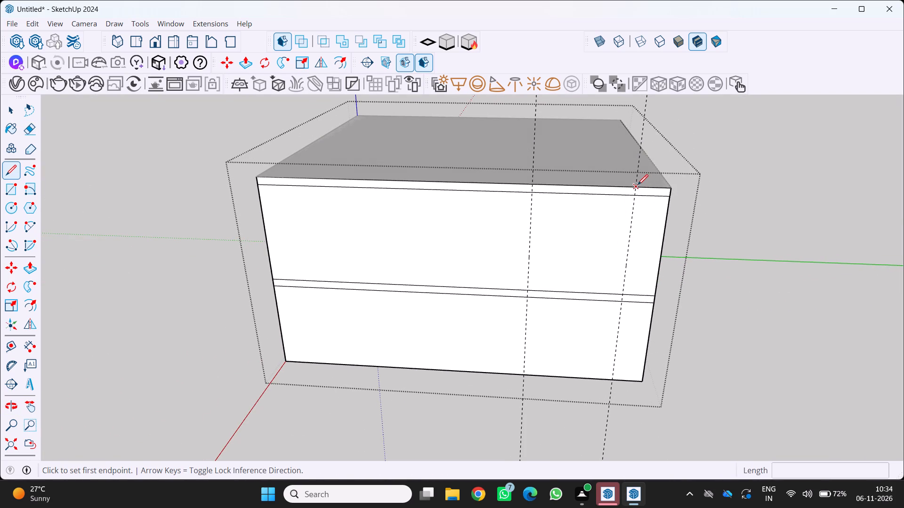
Draw a vertical line along the guide 4' from the side face's rear edge, from the roof edge down to the base.
{"action": "left_click_drag", "start_coordinate": [637, 185], "coordinate": [640, 191]}
{"action": "scroll", "coordinate": [621, 336], "scroll_direction": "up", "scroll_amount": 3}
{"action": "scroll", "coordinate": [608, 378], "scroll_direction": "up", "scroll_amount": 4}
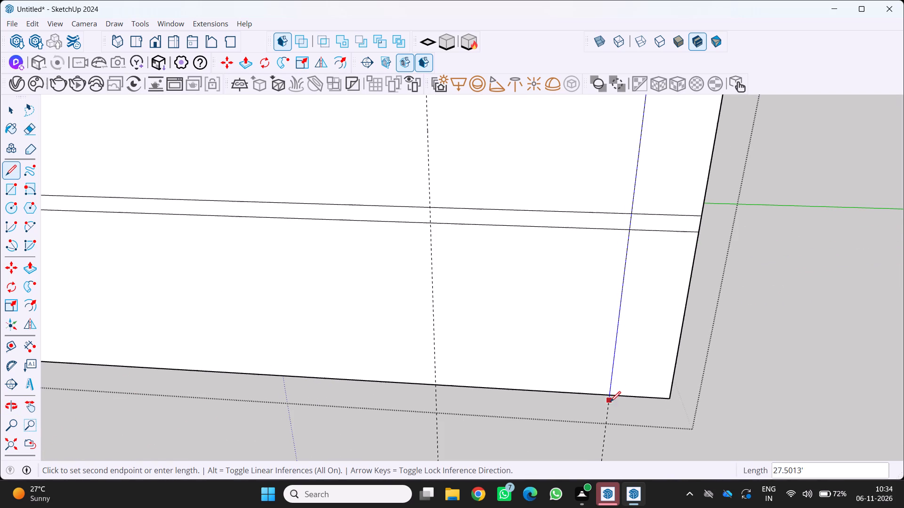
{"action": "left_click", "coordinate": [608, 397]}
Erase the roof band line and both mid-height band lines within the 4' strip between the vertical line and the rear edge.
{"action": "scroll", "coordinate": [613, 403], "scroll_direction": "down", "scroll_amount": 10}
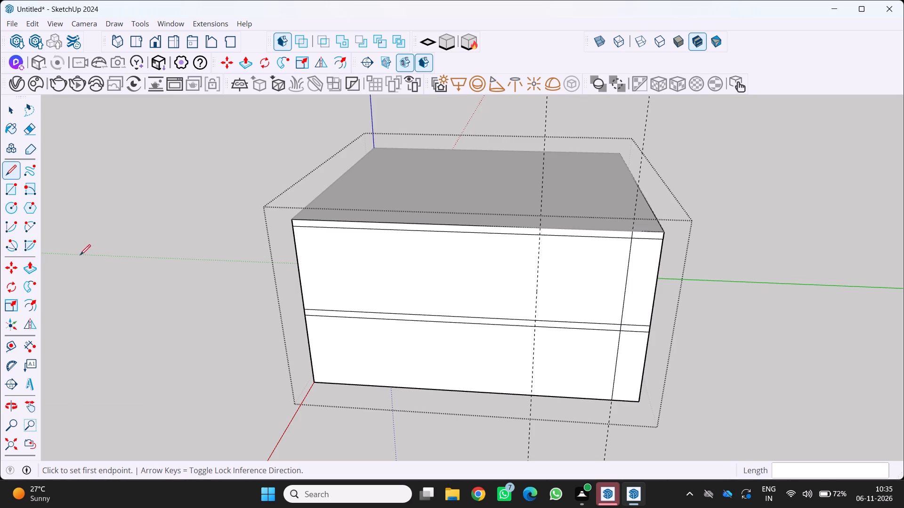
{"action": "scroll", "coordinate": [80, 254], "scroll_direction": "down", "scroll_amount": 2}
{"action": "middle_click_drag", "start_coordinate": [90, 260], "coordinate": [149, 232]}
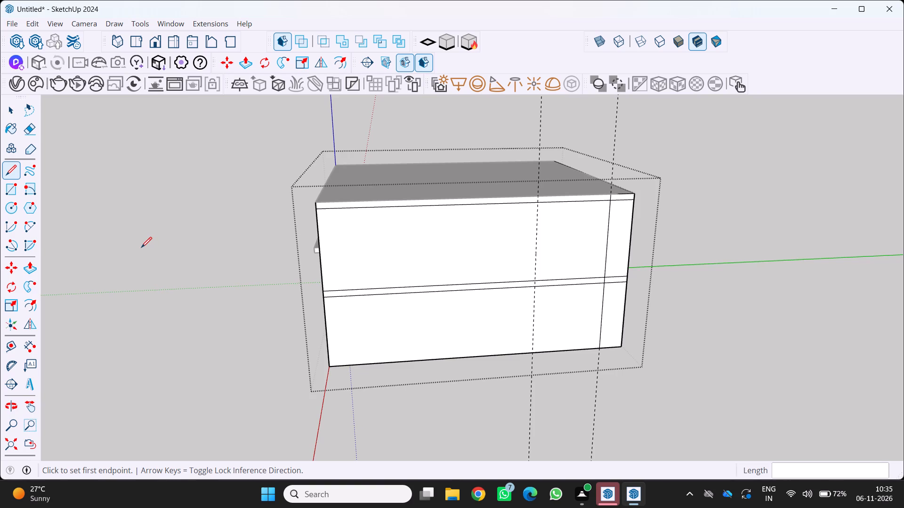
{"action": "scroll", "coordinate": [138, 266], "scroll_direction": "down", "scroll_amount": 3}
{"action": "middle_click_drag", "start_coordinate": [138, 267], "coordinate": [79, 237]}
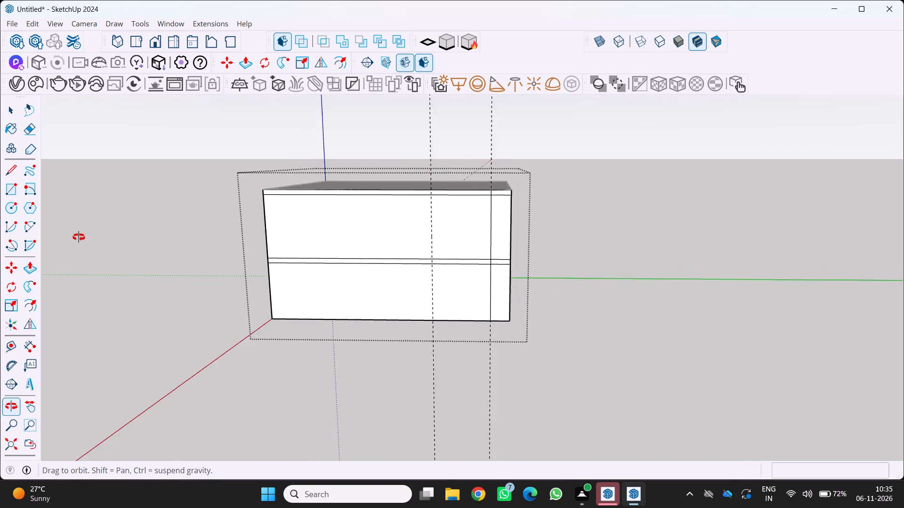
{"action": "middle_click_drag", "start_coordinate": [79, 237], "coordinate": [76, 237]}
{"action": "middle_click", "coordinate": [75, 237]}
{"action": "scroll", "coordinate": [75, 237], "scroll_direction": "up", "scroll_amount": 1}
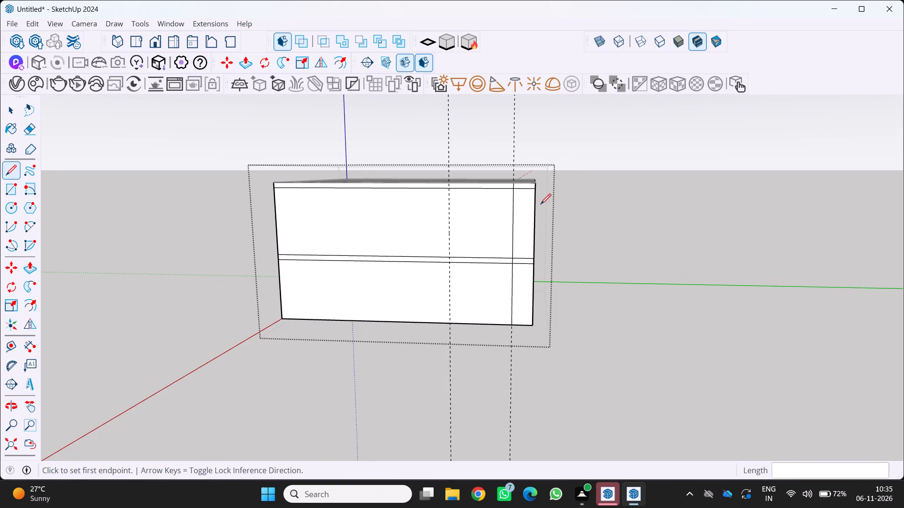
{"action": "key", "text": "e"}
{"action": "scroll", "coordinate": [517, 196], "scroll_direction": "up", "scroll_amount": 4}
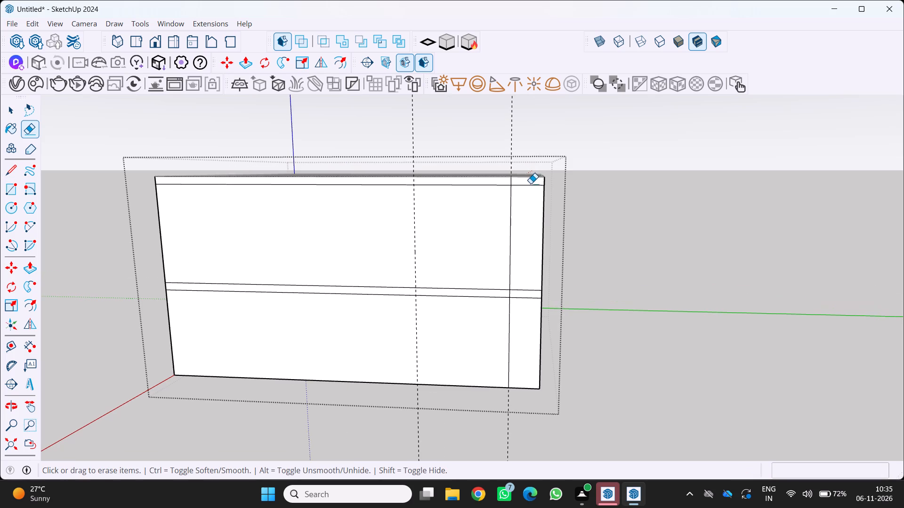
{"action": "left_click", "coordinate": [531, 184]}
{"action": "scroll", "coordinate": [518, 247], "scroll_direction": "down", "scroll_amount": 5}
{"action": "scroll", "coordinate": [517, 290], "scroll_direction": "up", "scroll_amount": 2}
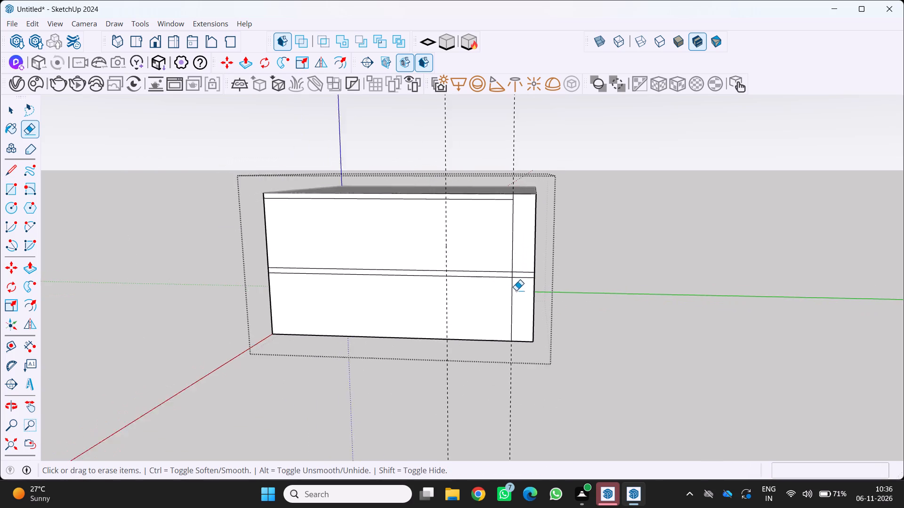
{"action": "scroll", "coordinate": [516, 290], "scroll_direction": "up", "scroll_amount": 2}
{"action": "left_click", "coordinate": [532, 267]}
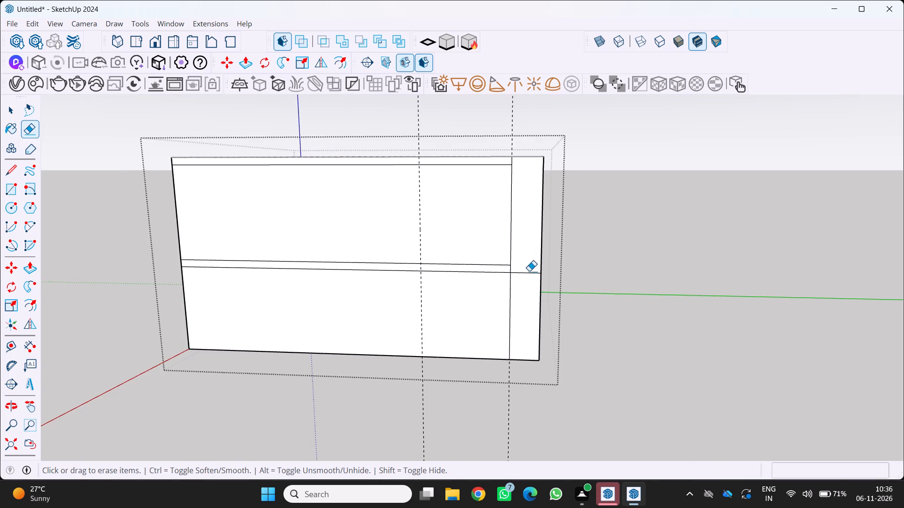
{"action": "left_click", "coordinate": [525, 274]}
Draw a vertical line along the remaining guide on the side face, from the roof edge down to the base.
{"action": "key", "text": "l"}
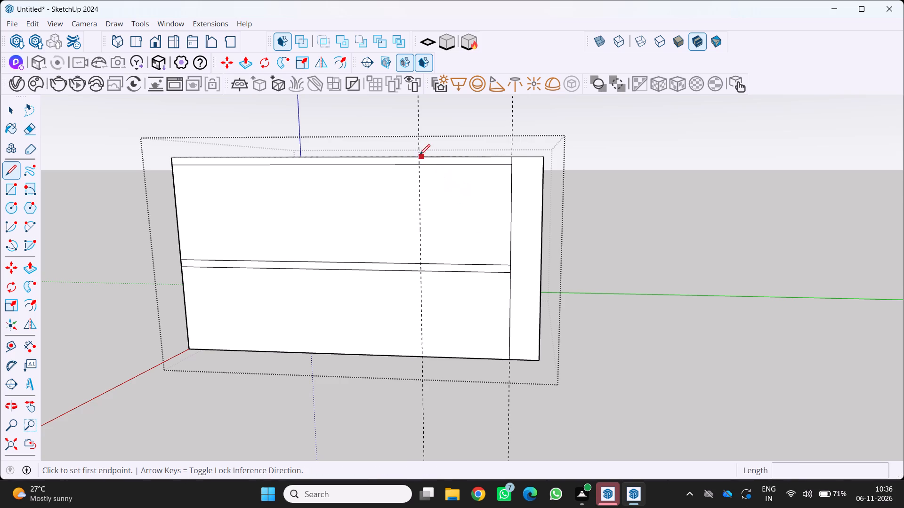
{"action": "left_click", "coordinate": [419, 154]}
{"action": "scroll", "coordinate": [415, 362], "scroll_direction": "up", "scroll_amount": 3}
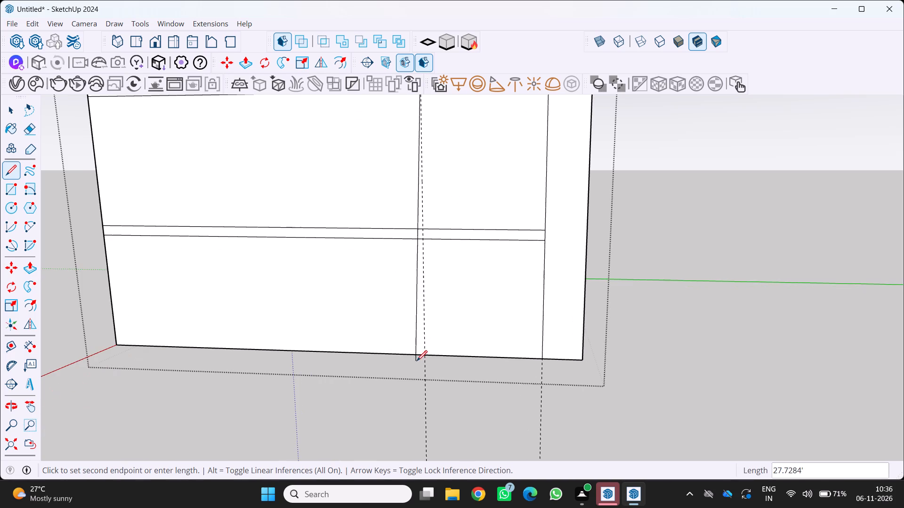
{"action": "left_click", "coordinate": [424, 356]}
{"action": "key", "text": "space"}
Erase both mid-height band lines between the two full-height vertical lines on the side face.
{"action": "scroll", "coordinate": [452, 347], "scroll_direction": "down", "scroll_amount": 4}
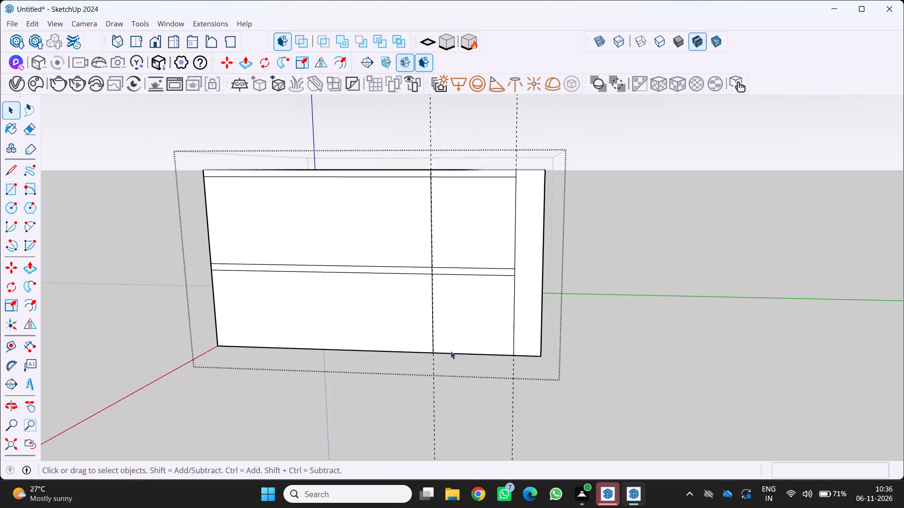
{"action": "middle_click_drag", "start_coordinate": [449, 351], "coordinate": [362, 381]}
{"action": "middle_click", "coordinate": [362, 381]}
{"action": "scroll", "coordinate": [407, 315], "scroll_direction": "up", "scroll_amount": 2}
{"action": "middle_click_drag", "start_coordinate": [407, 316], "coordinate": [500, 318]}
{"action": "middle_click", "coordinate": [500, 318]}
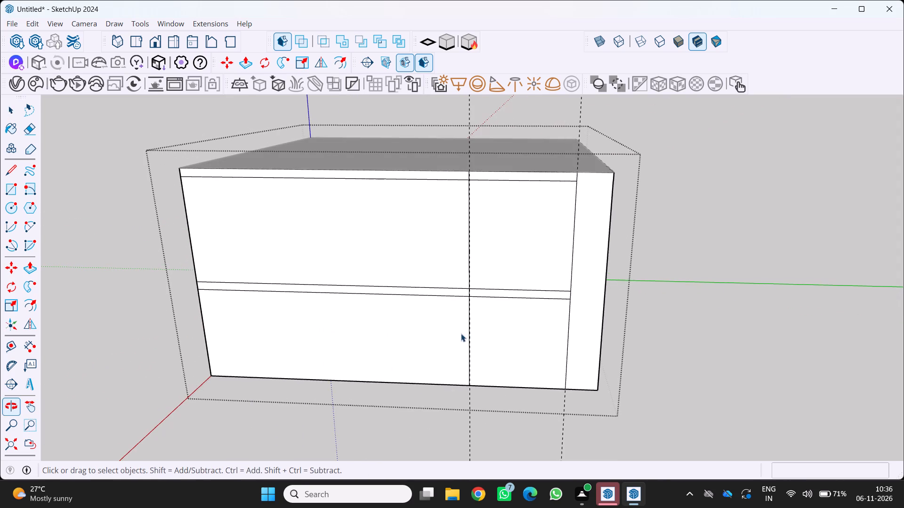
{"action": "key", "text": "e"}
{"action": "scroll", "coordinate": [484, 303], "scroll_direction": "up", "scroll_amount": 5}
{"action": "left_click", "coordinate": [494, 281]}
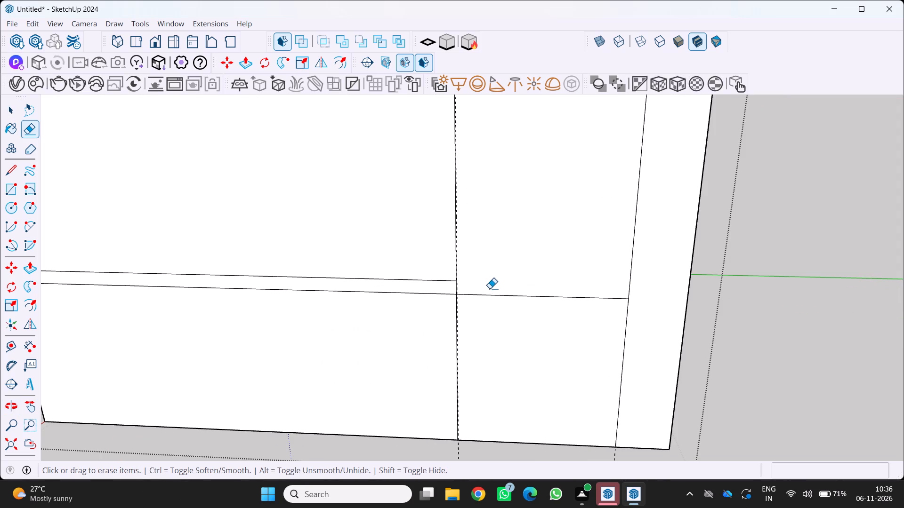
{"action": "left_click", "coordinate": [486, 295]}
Place a vertical guide 3' in from the front edge of the side face.
{"action": "scroll", "coordinate": [468, 308], "scroll_direction": "down", "scroll_amount": 4}
{"action": "middle_click_drag", "start_coordinate": [464, 315], "coordinate": [371, 340]}
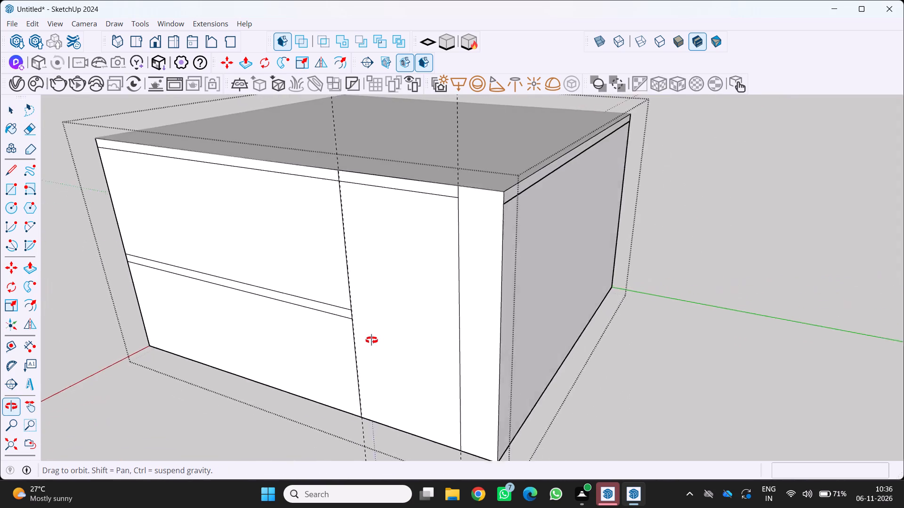
{"action": "middle_click_drag", "start_coordinate": [371, 340], "coordinate": [603, 275]}
{"action": "middle_click", "coordinate": [603, 275]}
{"action": "scroll", "coordinate": [605, 278], "scroll_direction": "down", "scroll_amount": 7}
{"action": "scroll", "coordinate": [543, 331], "scroll_direction": "up", "scroll_amount": 1}
{"action": "middle_click_drag", "start_coordinate": [540, 333], "coordinate": [538, 336]}
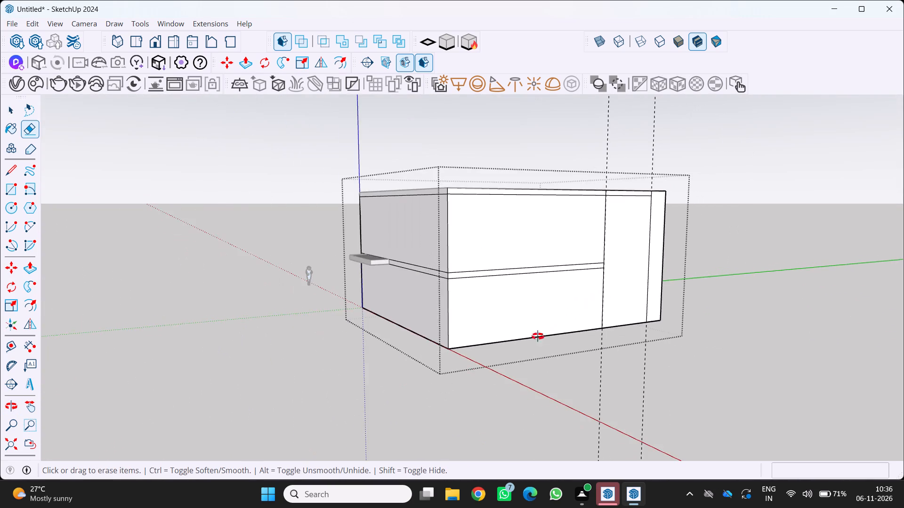
{"action": "middle_click_drag", "start_coordinate": [538, 336], "coordinate": [406, 364]}
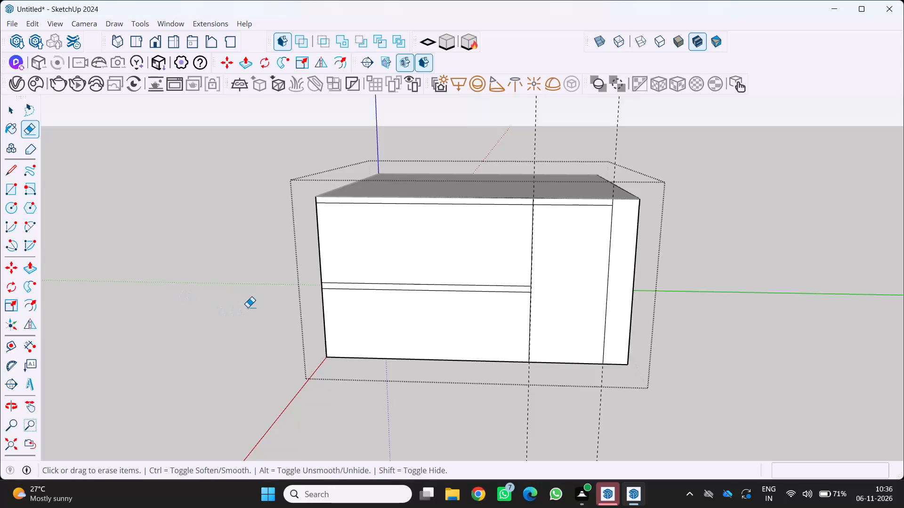
{"action": "key", "text": "t"}
{"action": "left_click", "coordinate": [319, 250]}
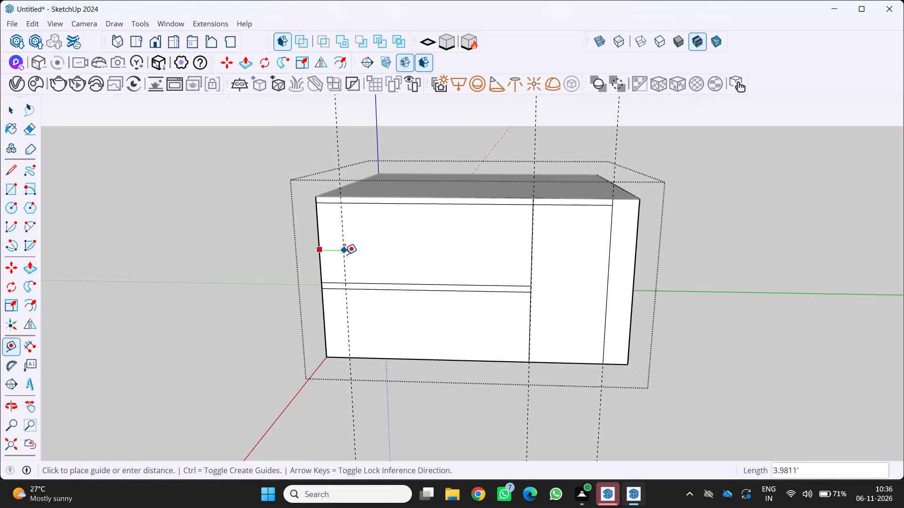
{"action": "key", "text": "3"}
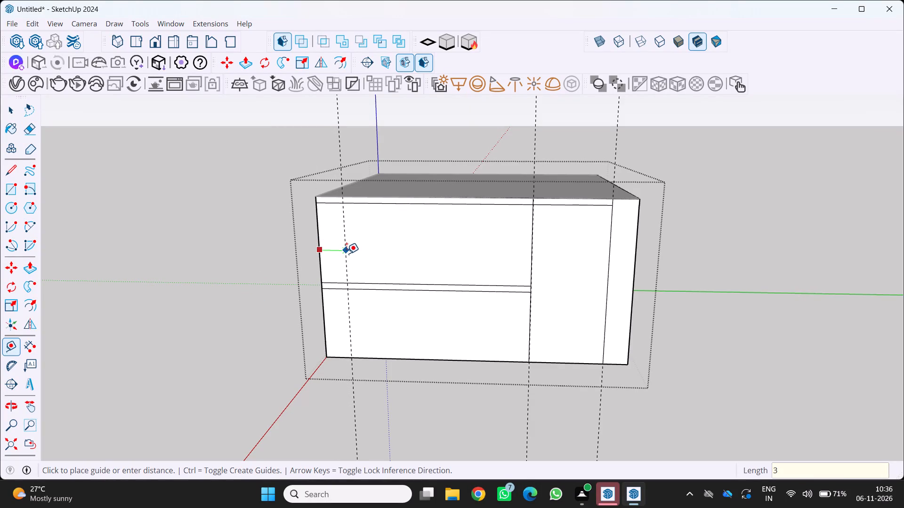
{"action": "key", "text": "apostrophe"}
{"action": "key", "text": "Return"}
Draw a 15' vertical line along the 3' guide, from the roof edge down to the lower mid-height band line.
{"action": "middle_click_drag", "start_coordinate": [432, 263], "coordinate": [522, 226]}
{"action": "middle_click", "coordinate": [522, 226]}
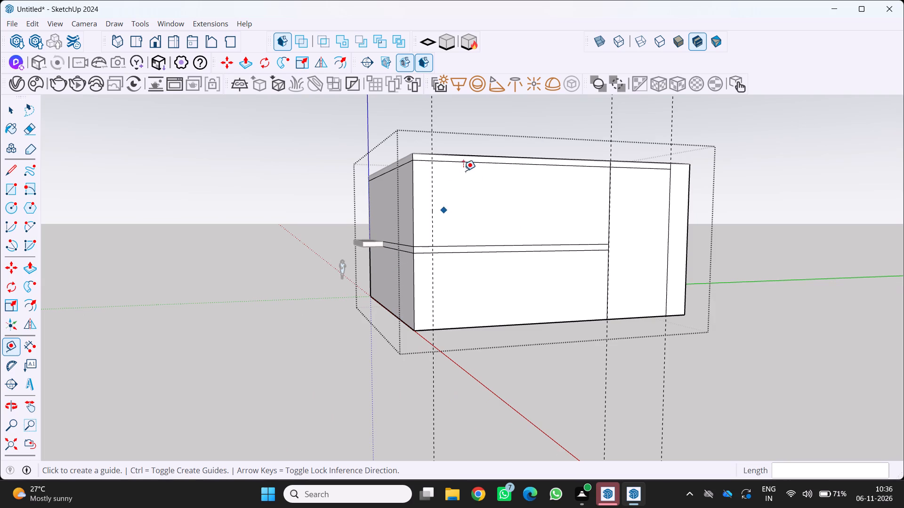
{"action": "key", "text": "l"}
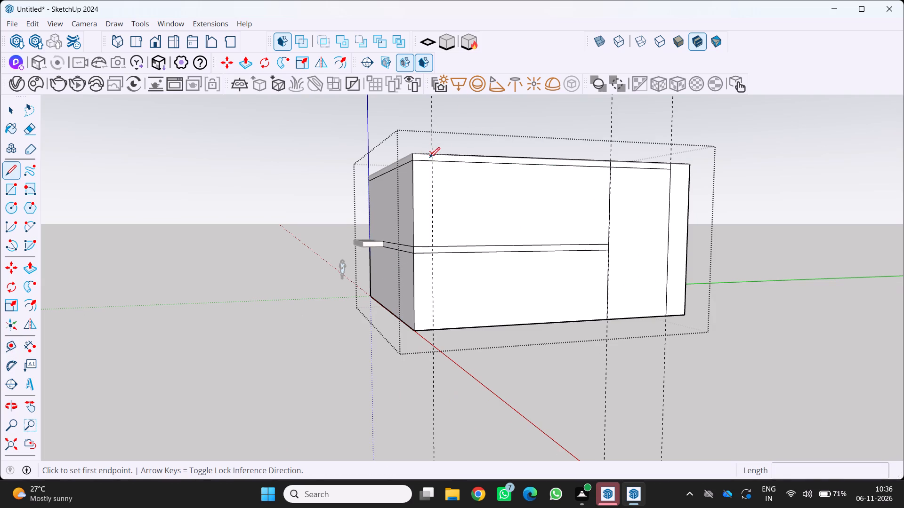
{"action": "left_click", "coordinate": [432, 153]}
{"action": "scroll", "coordinate": [436, 261], "scroll_direction": "up", "scroll_amount": 3}
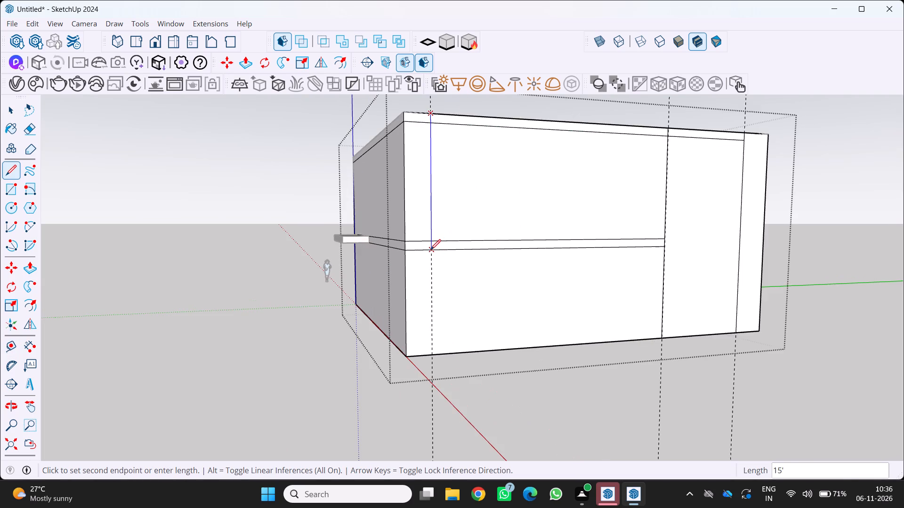
{"action": "scroll", "coordinate": [430, 250], "scroll_direction": "up", "scroll_amount": 3}
{"action": "left_click", "coordinate": [430, 250]}
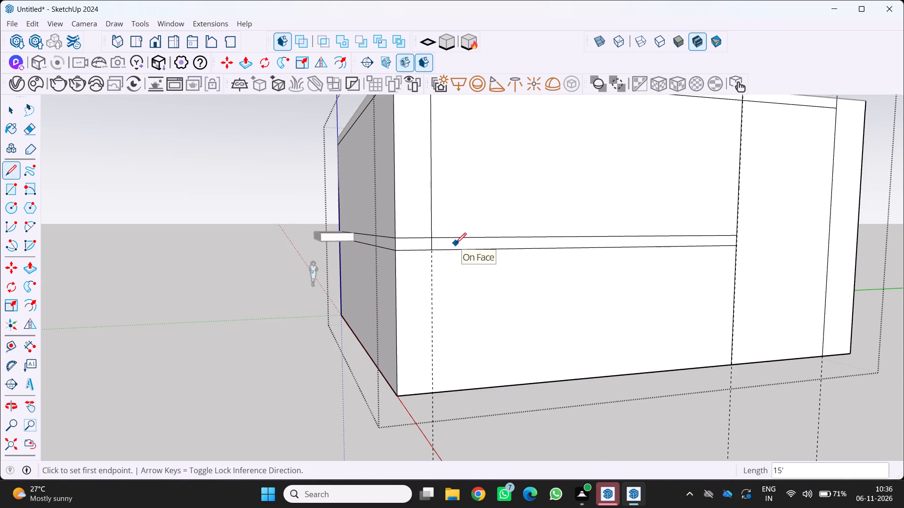
{"action": "key", "text": "space"}
Delete all guides from the model.
{"action": "scroll", "coordinate": [459, 245], "scroll_direction": "down", "scroll_amount": 10}
{"action": "middle_click_drag", "start_coordinate": [451, 253], "coordinate": [348, 272]}
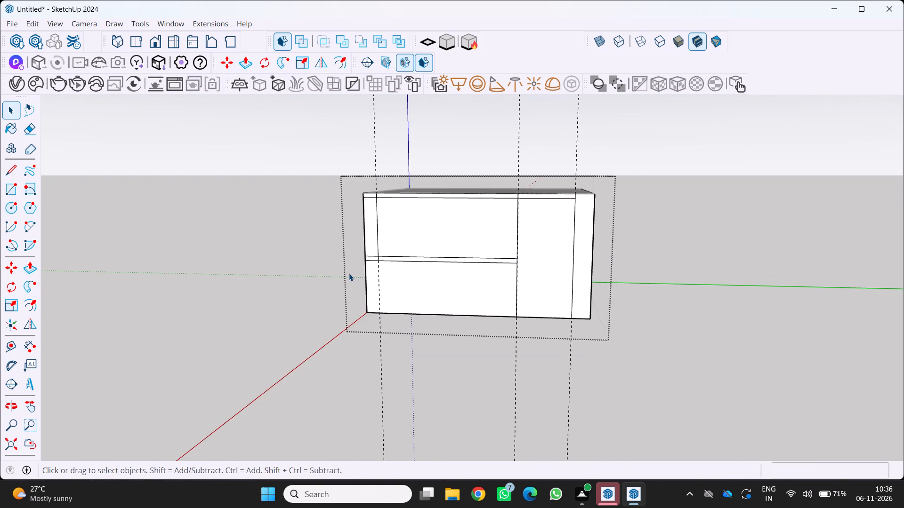
{"action": "scroll", "coordinate": [378, 268], "scroll_direction": "down", "scroll_amount": 4}
{"action": "middle_click_drag", "start_coordinate": [282, 229], "coordinate": [245, 229]}
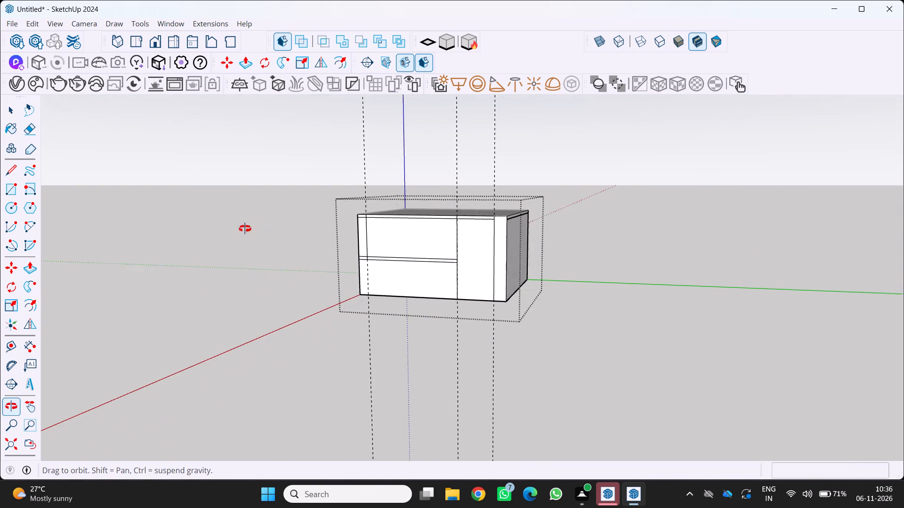
{"action": "middle_click_drag", "start_coordinate": [245, 229], "coordinate": [242, 230]}
{"action": "middle_click", "coordinate": [242, 230]}
{"action": "middle_click_drag", "start_coordinate": [181, 198], "coordinate": [262, 199]}
{"action": "middle_click", "coordinate": [262, 199]}
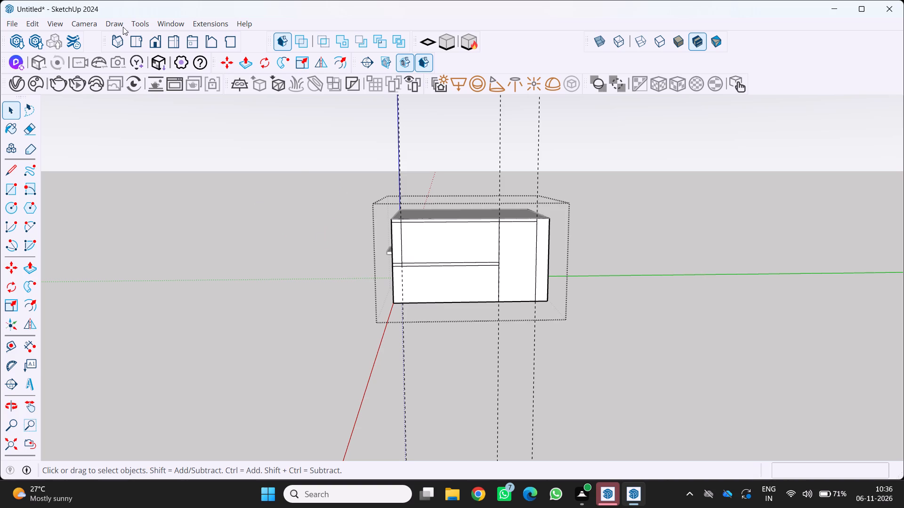
{"action": "left_click", "coordinate": [27, 24]}
{"action": "left_click", "coordinate": [56, 141]}
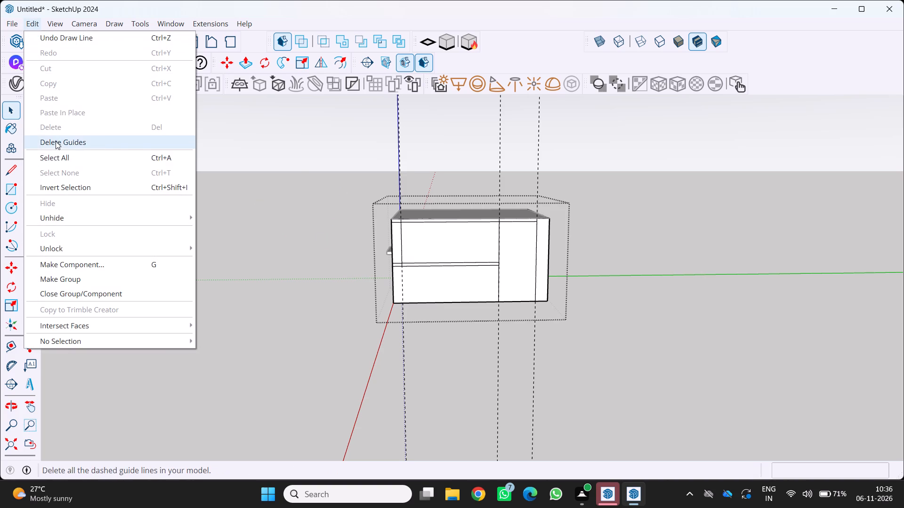
Examine the block's divided side face, its bands and the adjoining faces from several angles.
{"action": "scroll", "coordinate": [51, 169], "scroll_direction": "down", "scroll_amount": 4}
{"action": "scroll", "coordinate": [133, 177], "scroll_direction": "up", "scroll_amount": 6}
{"action": "middle_click_drag", "start_coordinate": [376, 237], "coordinate": [426, 196]}
{"action": "middle_click", "coordinate": [424, 197]}
{"action": "scroll", "coordinate": [408, 210], "scroll_direction": "up", "scroll_amount": 1}
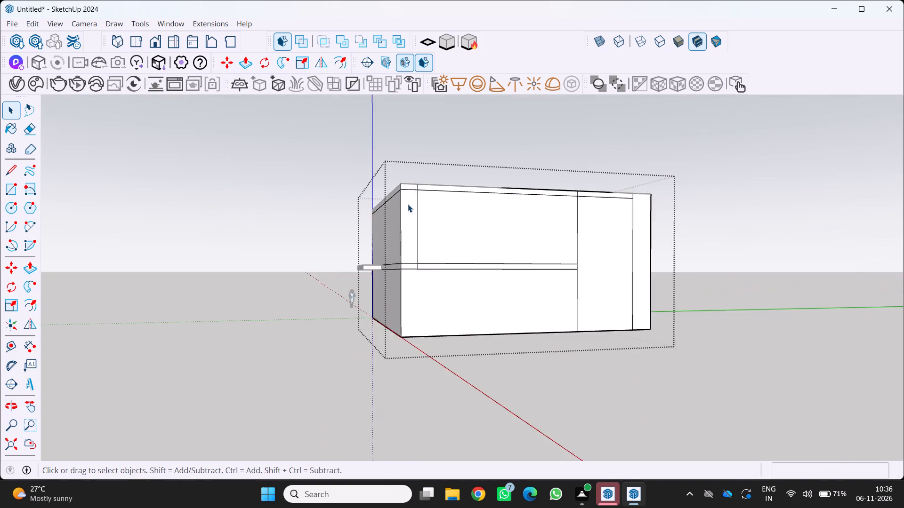
{"action": "scroll", "coordinate": [408, 204], "scroll_direction": "up", "scroll_amount": 8}
{"action": "middle_click_drag", "start_coordinate": [405, 221], "coordinate": [299, 238]}
{"action": "middle_click", "coordinate": [299, 236]}
{"action": "scroll", "coordinate": [298, 231], "scroll_direction": "up", "scroll_amount": 1}
{"action": "scroll", "coordinate": [291, 223], "scroll_direction": "down", "scroll_amount": 9}
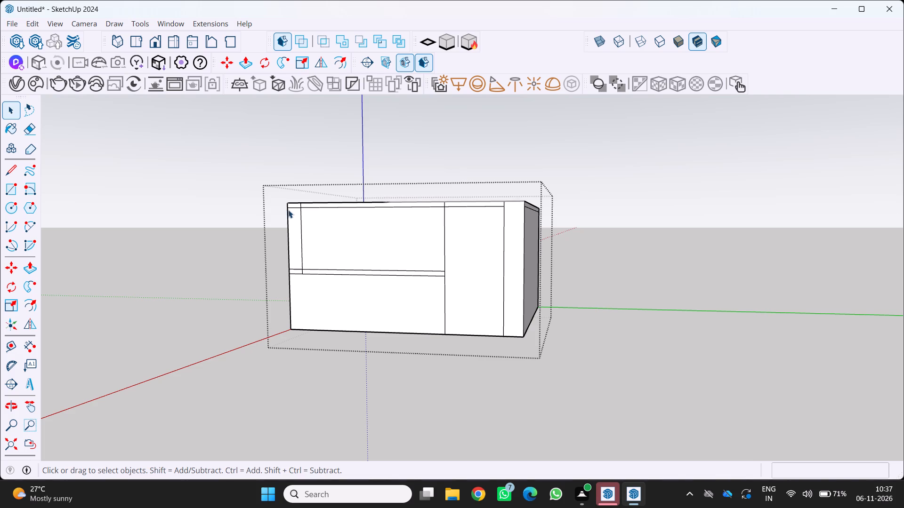
{"action": "scroll", "coordinate": [182, 258], "scroll_direction": "down", "scroll_amount": 5}
{"action": "scroll", "coordinate": [161, 235], "scroll_direction": "up", "scroll_amount": 1}
{"action": "middle_click_drag", "start_coordinate": [161, 235], "coordinate": [116, 115]}
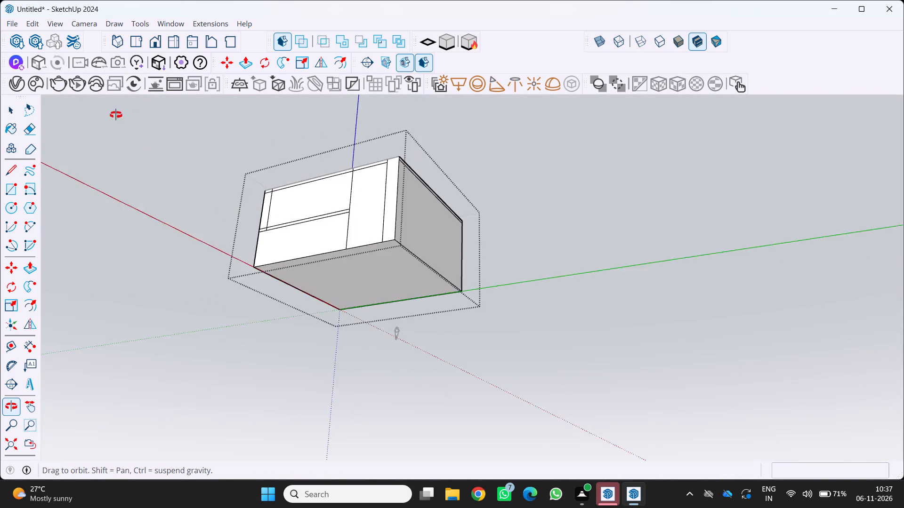
{"action": "middle_click_drag", "start_coordinate": [116, 115], "coordinate": [113, 126]}
{"action": "middle_click_drag", "start_coordinate": [112, 129], "coordinate": [112, 135]}
{"action": "scroll", "coordinate": [157, 166], "scroll_direction": "down", "scroll_amount": 5}
{"action": "scroll", "coordinate": [160, 157], "scroll_direction": "up", "scroll_amount": 1}
{"action": "middle_click_drag", "start_coordinate": [163, 159], "coordinate": [251, 275]}
{"action": "scroll", "coordinate": [242, 250], "scroll_direction": "up", "scroll_amount": 11}
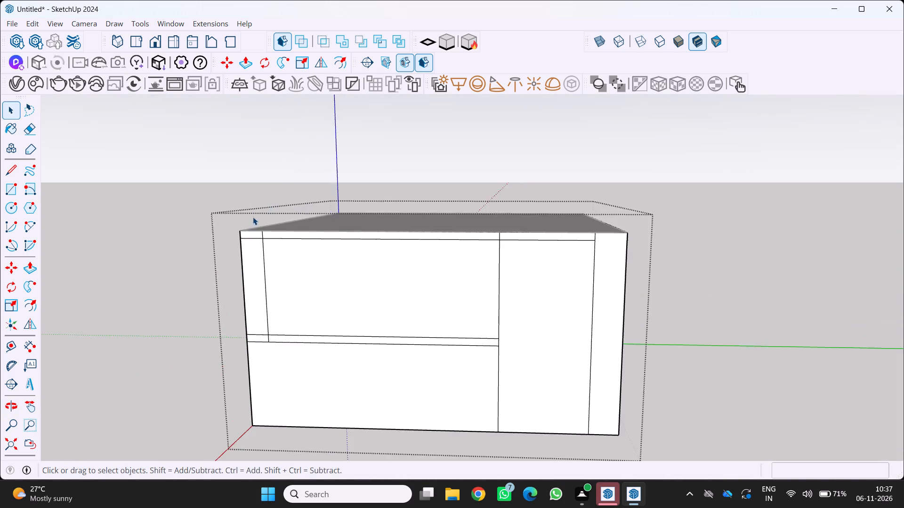
{"action": "scroll", "coordinate": [250, 213], "scroll_direction": "up", "scroll_amount": 7}
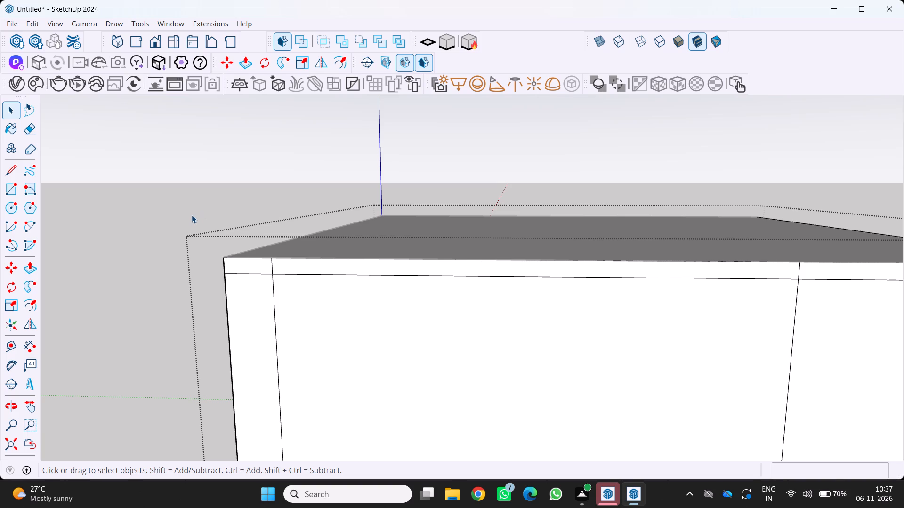
{"action": "scroll", "coordinate": [185, 221], "scroll_direction": "down", "scroll_amount": 7}
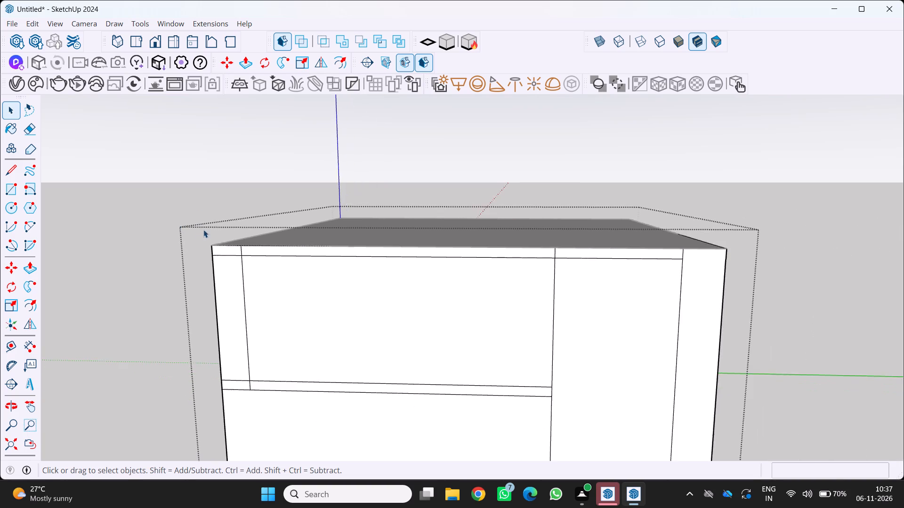
{"action": "scroll", "coordinate": [203, 230], "scroll_direction": "down", "scroll_amount": 4}
{"action": "middle_click_drag", "start_coordinate": [352, 264], "coordinate": [280, 249]}
{"action": "scroll", "coordinate": [283, 249], "scroll_direction": "up", "scroll_amount": 5}
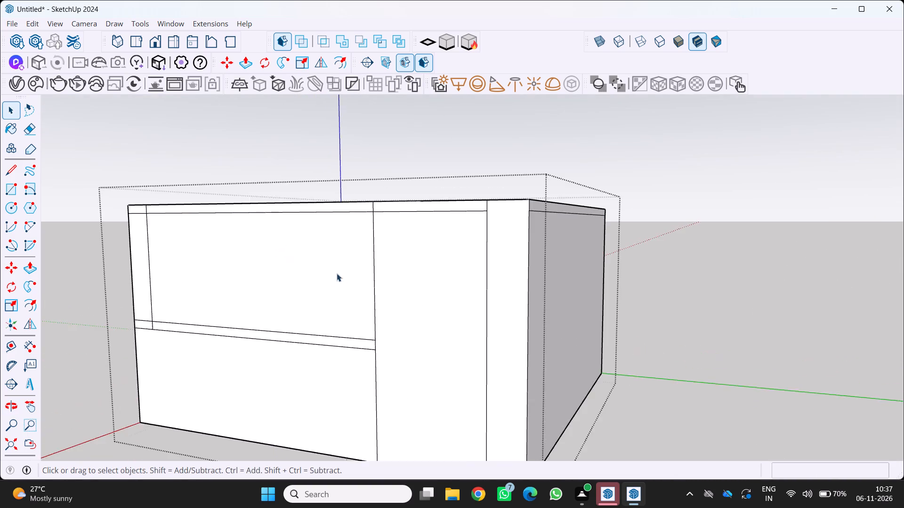
{"action": "middle_click_drag", "start_coordinate": [339, 274], "coordinate": [376, 256]}
{"action": "middle_click", "coordinate": [376, 256]}
{"action": "scroll", "coordinate": [383, 281], "scroll_direction": "up", "scroll_amount": 2}
{"action": "middle_click_drag", "start_coordinate": [404, 277], "coordinate": [444, 279]}
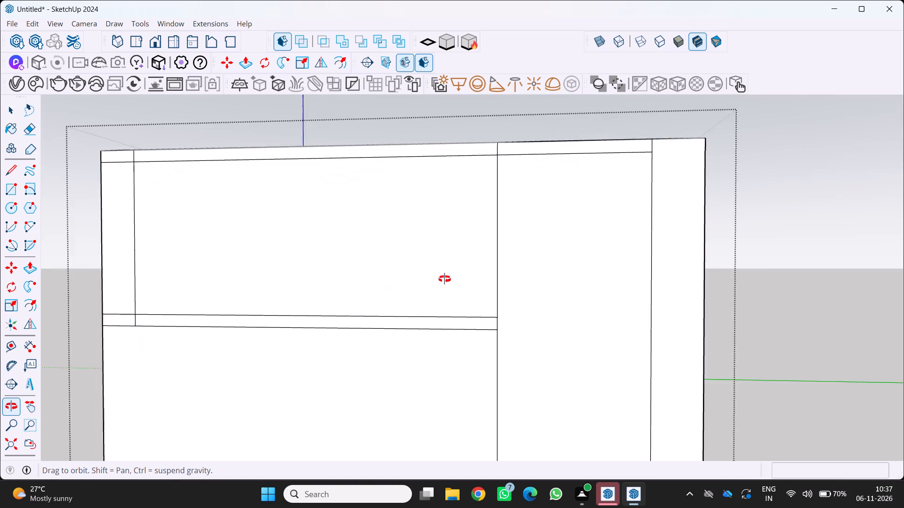
{"action": "middle_click_drag", "start_coordinate": [444, 279], "coordinate": [455, 278]}
{"action": "scroll", "coordinate": [440, 279], "scroll_direction": "down", "scroll_amount": 5}
{"action": "middle_click_drag", "start_coordinate": [388, 282], "coordinate": [464, 292]}
{"action": "scroll", "coordinate": [388, 276], "scroll_direction": "down", "scroll_amount": 7}
{"action": "middle_click_drag", "start_coordinate": [376, 277], "coordinate": [367, 295]}
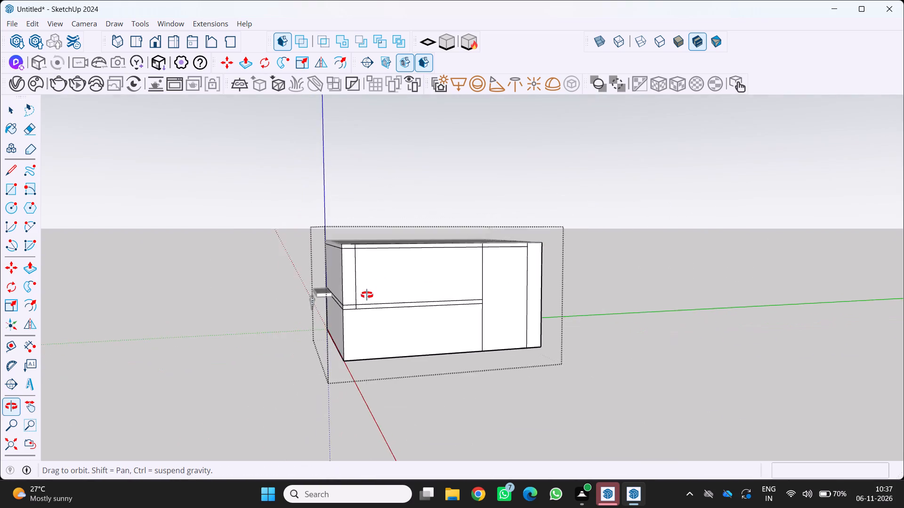
{"action": "middle_click_drag", "start_coordinate": [367, 295], "coordinate": [285, 322]}
{"action": "scroll", "coordinate": [283, 312], "scroll_direction": "down", "scroll_amount": 6}
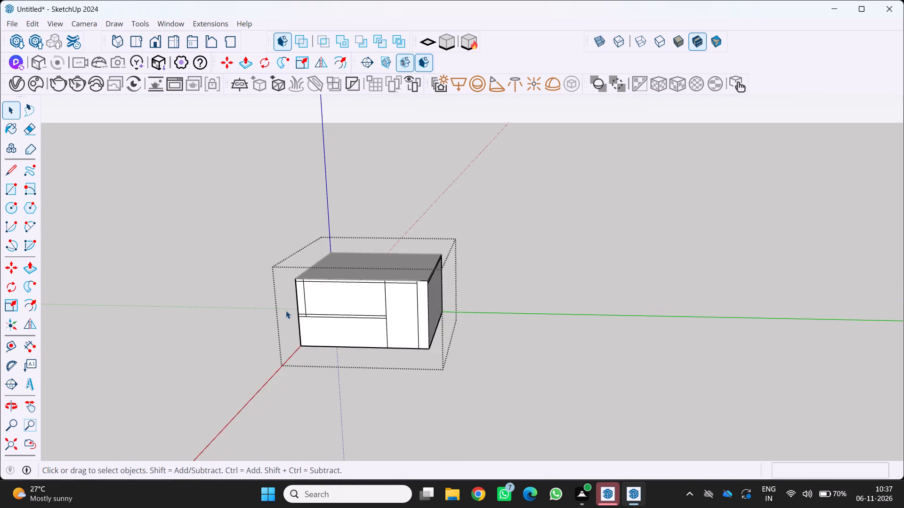
{"action": "middle_click_drag", "start_coordinate": [286, 310], "coordinate": [247, 310]}
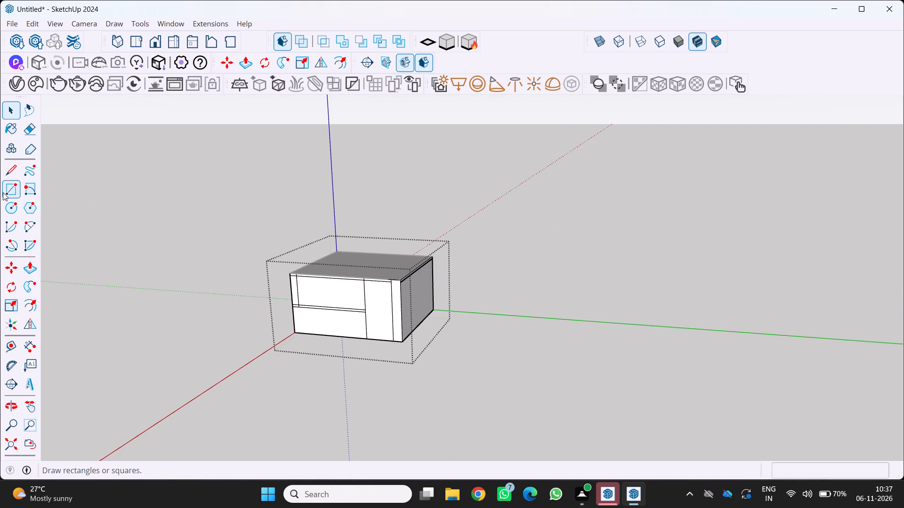
Draw a long, narrow rectangle on the ground beyond the block's rear, away from the block.
{"action": "left_click", "coordinate": [8, 190]}
{"action": "scroll", "coordinate": [88, 214], "scroll_direction": "down", "scroll_amount": 6}
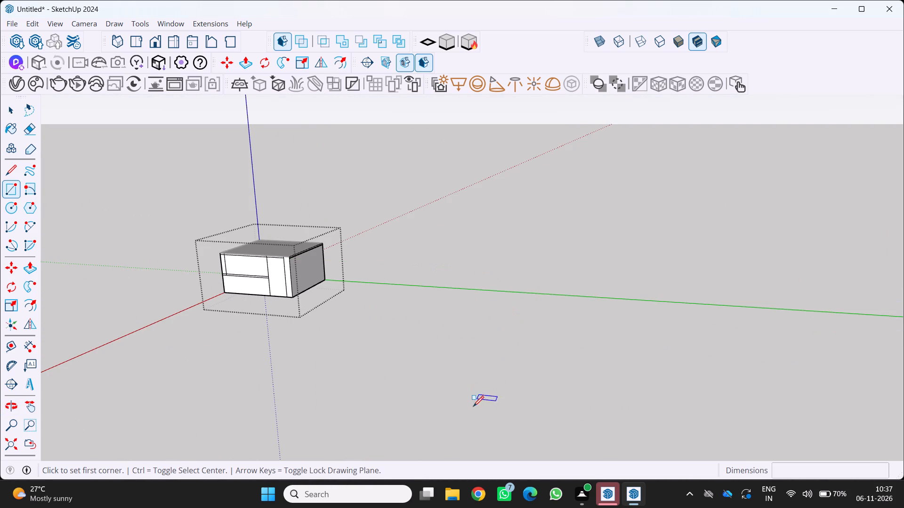
{"action": "left_click_drag", "start_coordinate": [472, 412], "coordinate": [479, 406]}
{"action": "left_click", "coordinate": [520, 348]}
{"action": "middle_click_drag", "start_coordinate": [509, 347], "coordinate": [545, 349]}
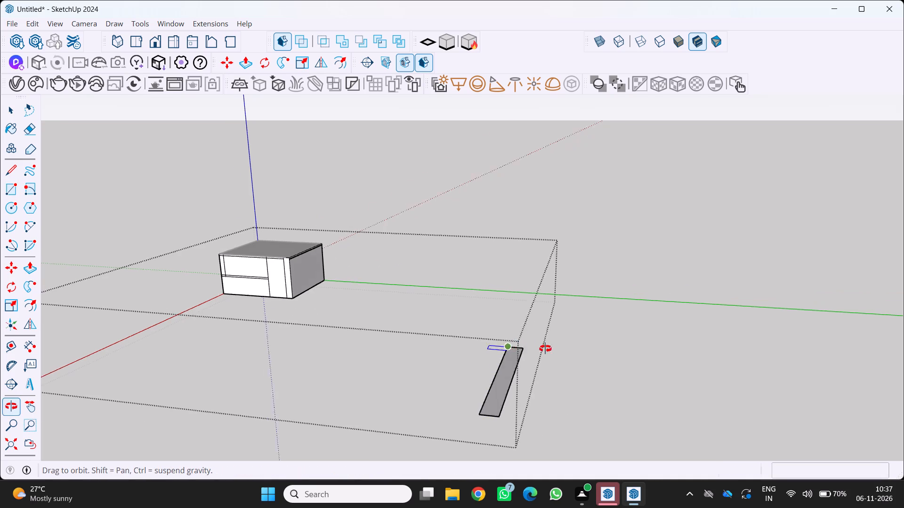
{"action": "middle_click_drag", "start_coordinate": [545, 349], "coordinate": [578, 341]}
{"action": "scroll", "coordinate": [559, 357], "scroll_direction": "up", "scroll_amount": 2}
{"action": "key", "text": "p"}
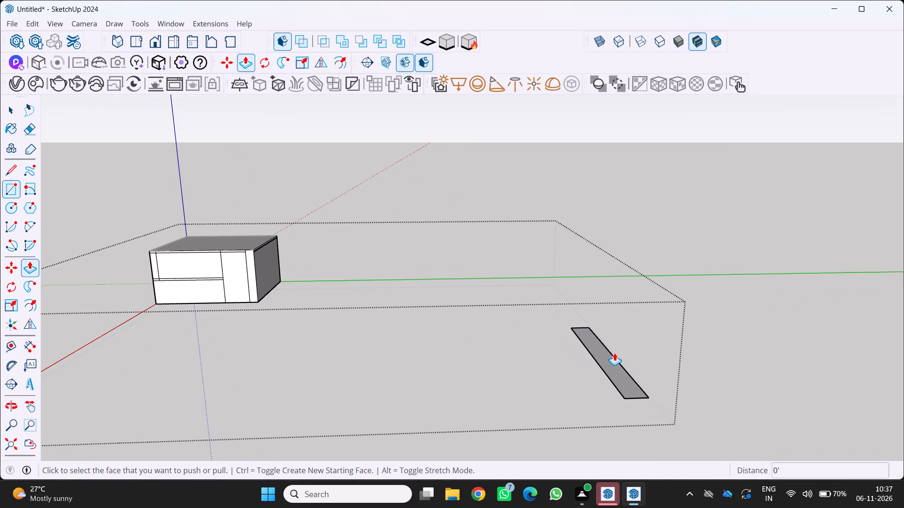
{"action": "key", "text": "space"}
Leave the editing context of the group that holds the block and the narrow rectangle.
{"action": "scroll", "coordinate": [595, 353], "scroll_direction": "down", "scroll_amount": 5}
{"action": "double_click", "coordinate": [570, 363]}
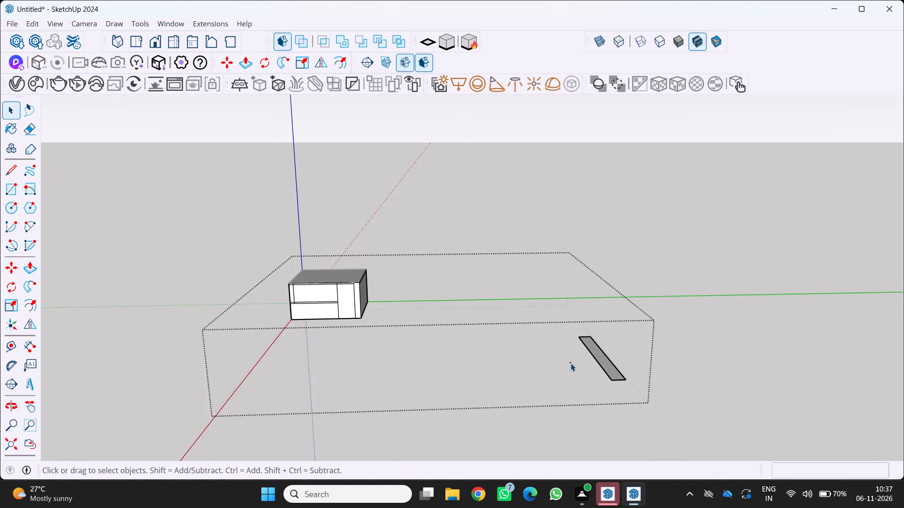
{"action": "scroll", "coordinate": [580, 367], "scroll_direction": "up", "scroll_amount": 3}
{"action": "middle_click_drag", "start_coordinate": [580, 367], "coordinate": [538, 367]}
{"action": "key", "text": "space"}
{"action": "middle_click", "coordinate": [538, 367]}
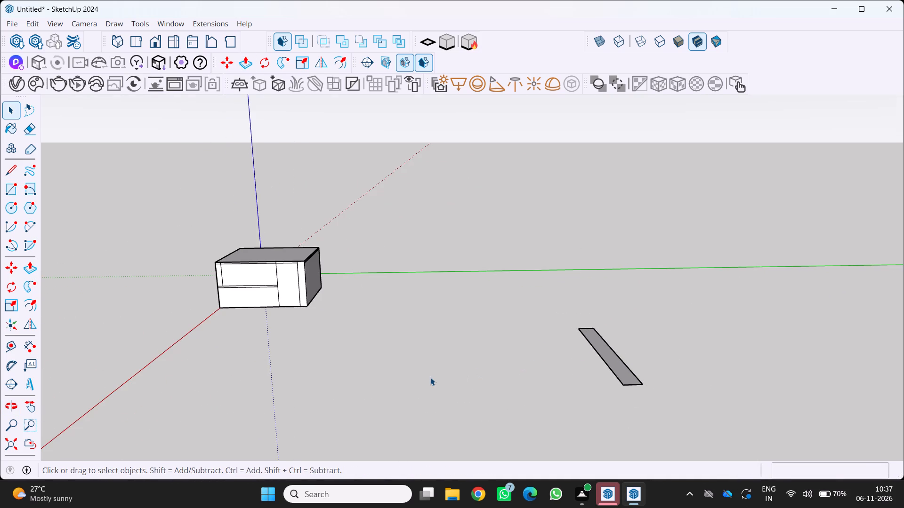
Draw a rectangle about 20.7' by 12.8' on the ground between the block and the narrow rectangle.
{"action": "key", "text": "r"}
{"action": "left_click", "coordinate": [435, 390]}
{"action": "left_click", "coordinate": [465, 368]}
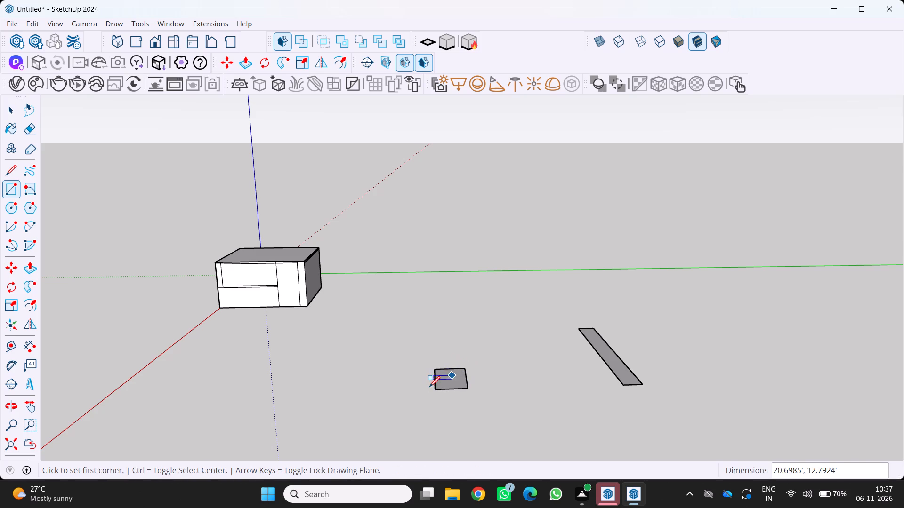
Extrude the rectangle between the block and the narrow rectangle upward into a column, pulling it up about 41'.
{"action": "key", "text": "p"}
{"action": "left_click", "coordinate": [446, 376]}
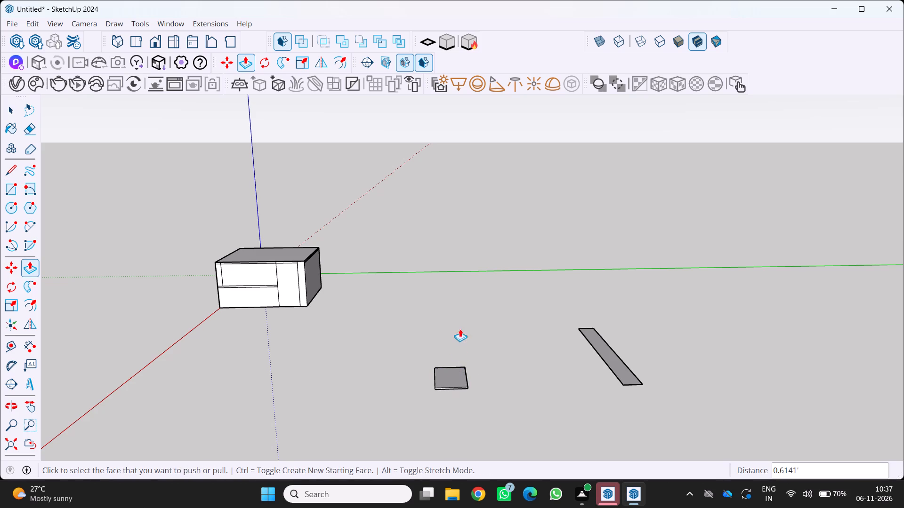
{"action": "left_click", "coordinate": [445, 377]}
{"action": "scroll", "coordinate": [461, 320], "scroll_direction": "down", "scroll_amount": 4}
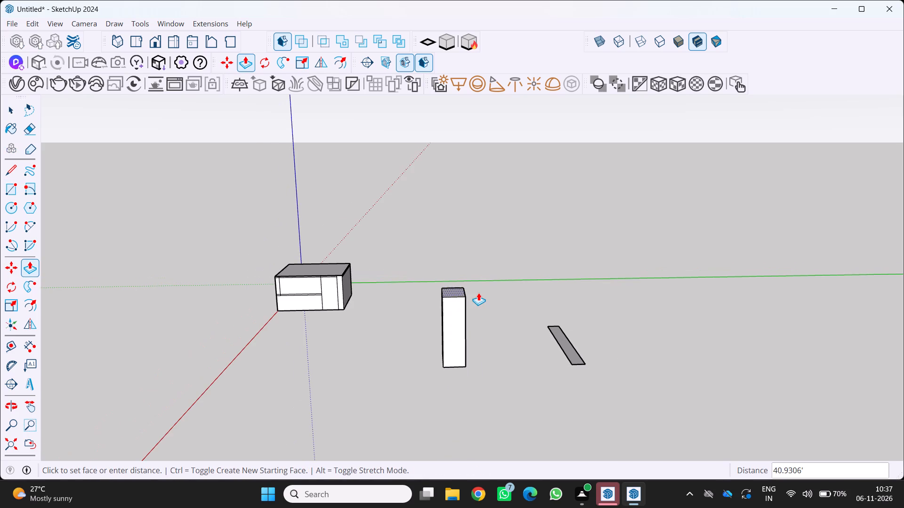
{"action": "left_click", "coordinate": [478, 293]}
Select the whole column and copy it about 21' along the green axis toward the narrow rectangle.
{"action": "middle_click_drag", "start_coordinate": [460, 377], "coordinate": [405, 392]}
{"action": "middle_click", "coordinate": [404, 392]}
{"action": "key", "text": "space"}
{"action": "triple_click", "coordinate": [413, 353]}
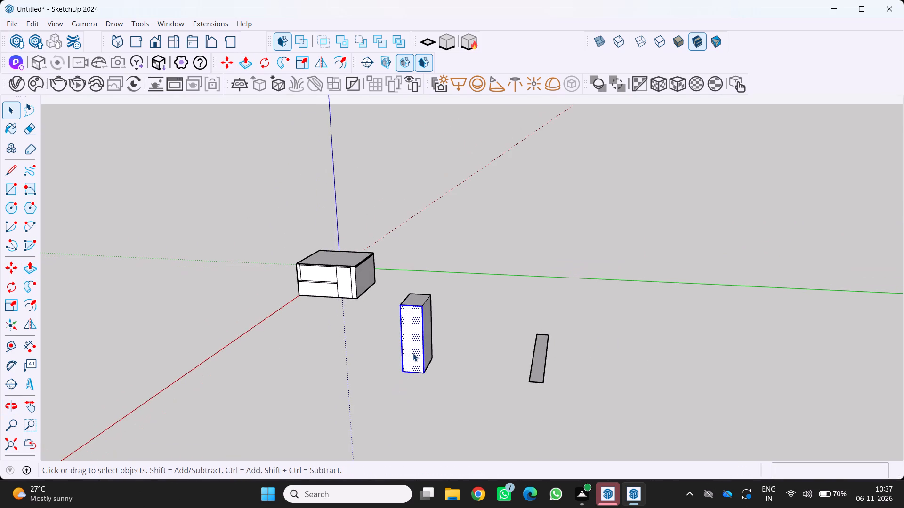
{"action": "key", "text": "m"}
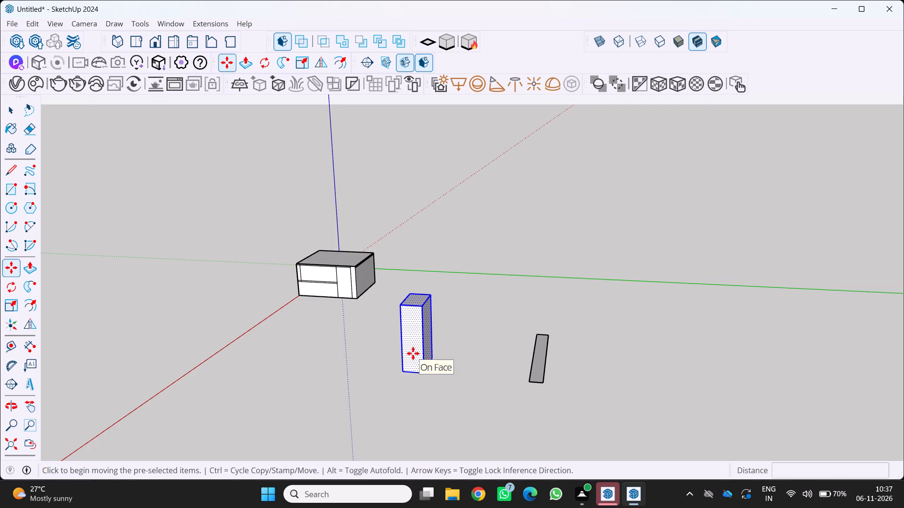
{"action": "left_click", "coordinate": [425, 369]}
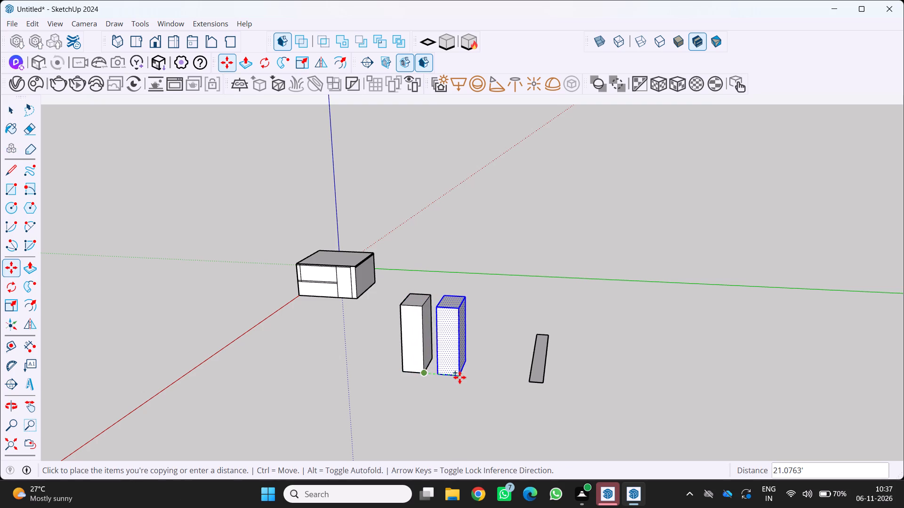
{"action": "left_click", "coordinate": [460, 377]}
Add two more column copies along the row, the last about 33' from the one before and beyond the narrow rectangle.
{"action": "left_click_drag", "start_coordinate": [457, 377], "coordinate": [464, 376]}
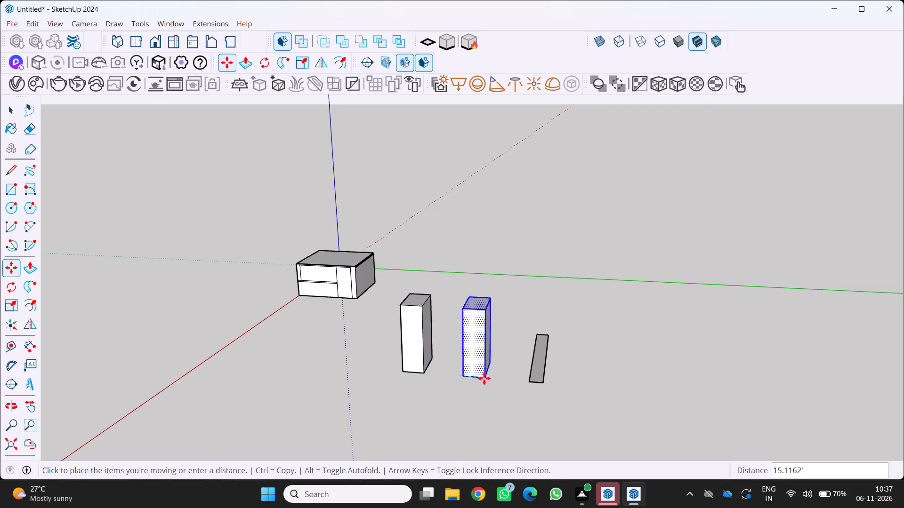
{"action": "left_click", "coordinate": [481, 377]}
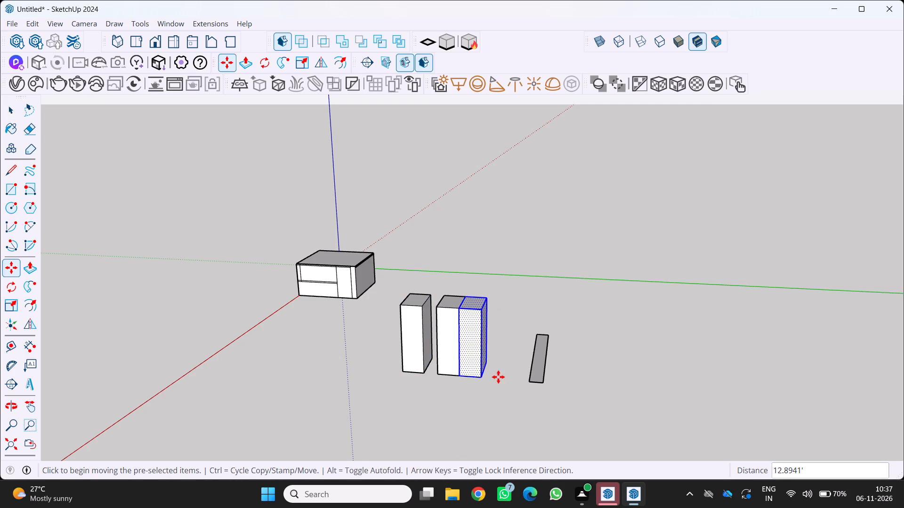
{"action": "left_click_drag", "start_coordinate": [476, 375], "coordinate": [482, 376]}
{"action": "left_click", "coordinate": [514, 380]}
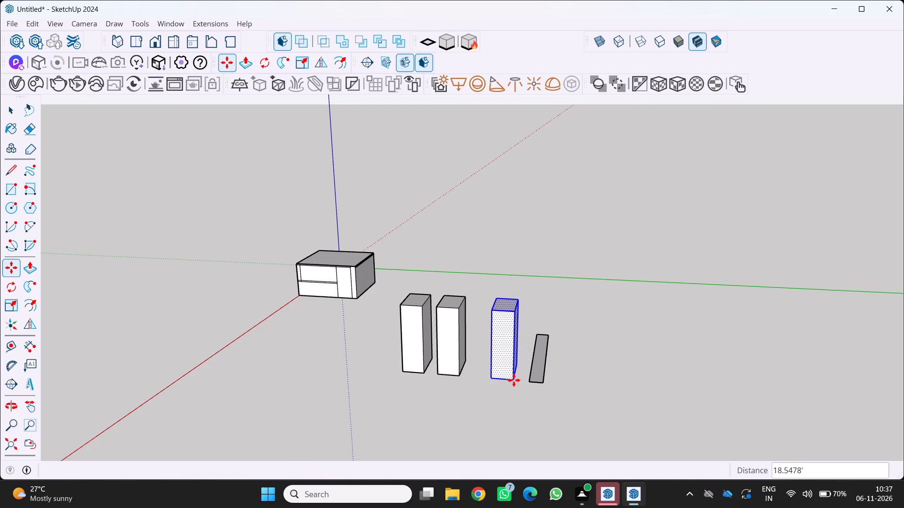
{"action": "left_click", "coordinate": [510, 380]}
{"action": "left_click", "coordinate": [572, 387]}
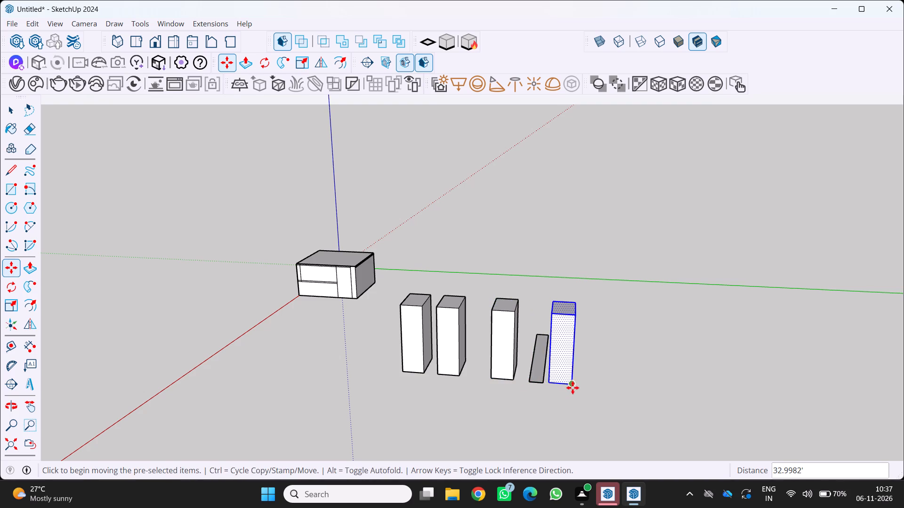
Shift a copy of the end column about 9.8' further along the row, overlapping the end column.
{"action": "left_click", "coordinate": [573, 387]}
{"action": "left_click", "coordinate": [589, 386]}
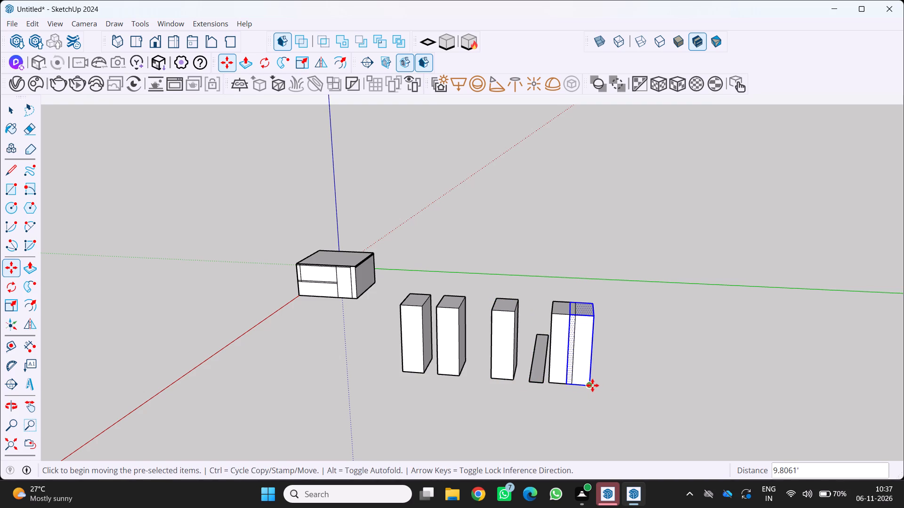
{"action": "left_click", "coordinate": [594, 384]}
{"action": "left_click", "coordinate": [593, 386]}
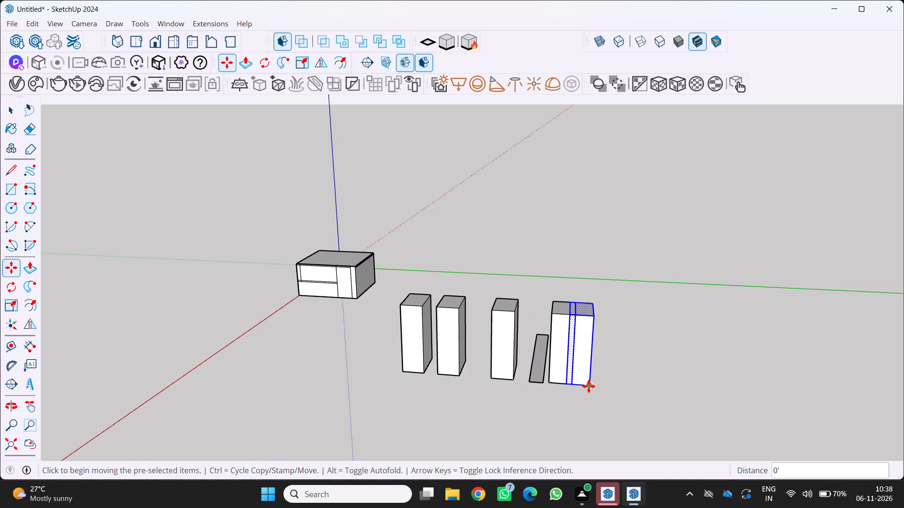
{"action": "left_click", "coordinate": [589, 386]}
{"action": "left_click", "coordinate": [587, 387]}
Move the selected overlapping end column freehand to various places along the row, stretching the geometry joined to it.
{"action": "left_click", "coordinate": [589, 383]}
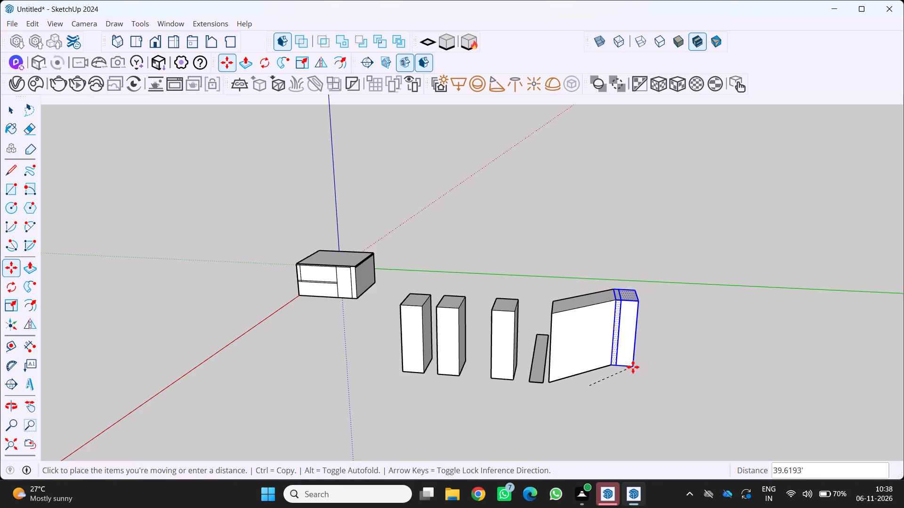
{"action": "left_click_drag", "start_coordinate": [633, 367], "coordinate": [611, 373]}
{"action": "left_click_drag", "start_coordinate": [620, 361], "coordinate": [607, 390]}
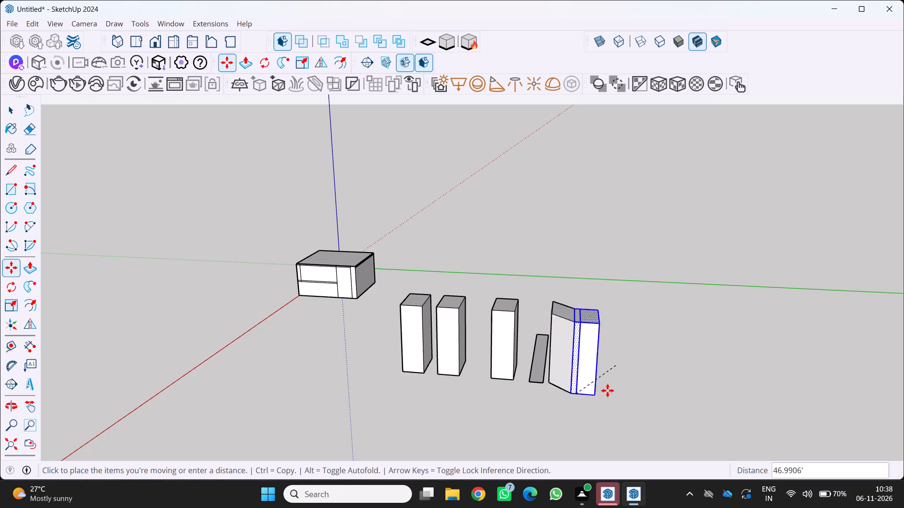
{"action": "left_click_drag", "start_coordinate": [607, 390], "coordinate": [456, 397]}
{"action": "left_click_drag", "start_coordinate": [455, 397], "coordinate": [499, 393]}
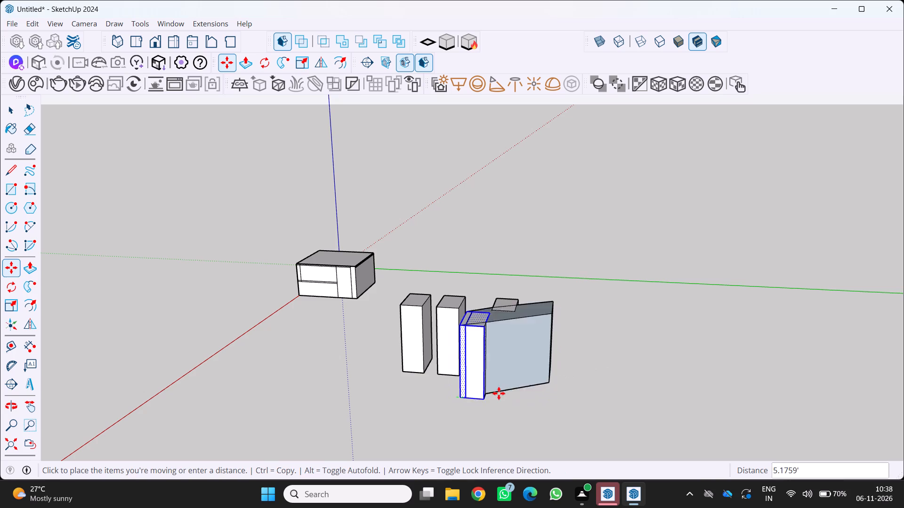
{"action": "left_click_drag", "start_coordinate": [499, 393], "coordinate": [618, 389]}
{"action": "left_click_drag", "start_coordinate": [614, 373], "coordinate": [573, 389]}
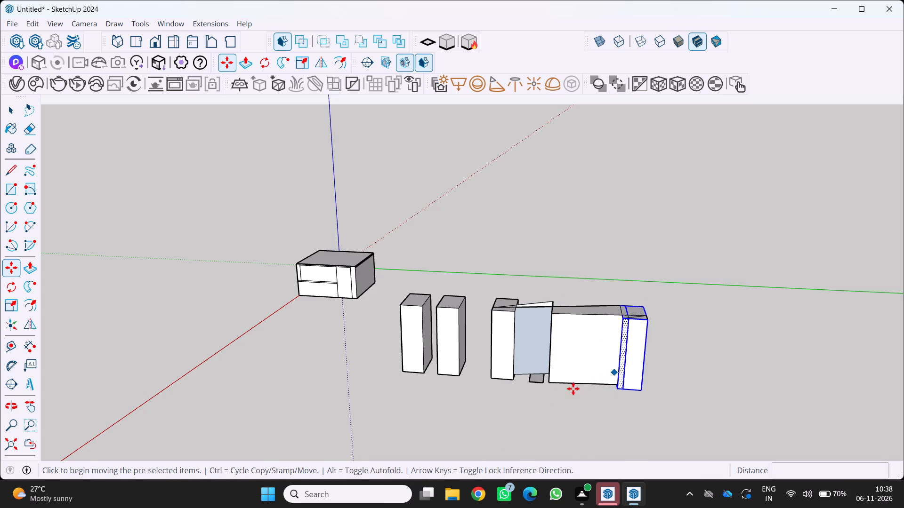
{"action": "left_click_drag", "start_coordinate": [573, 389], "coordinate": [555, 393]}
{"action": "left_click_drag", "start_coordinate": [623, 348], "coordinate": [579, 387]}
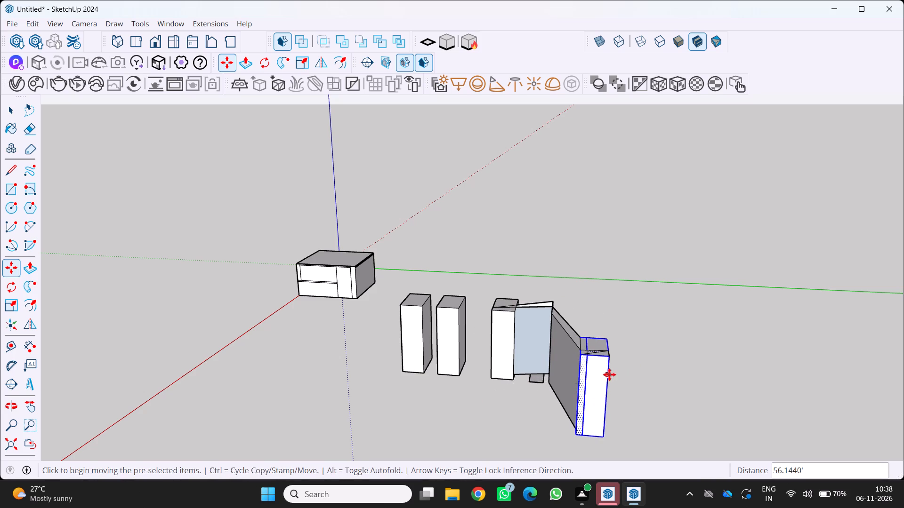
{"action": "left_click_drag", "start_coordinate": [609, 374], "coordinate": [517, 373]}
{"action": "middle_click_drag", "start_coordinate": [534, 373], "coordinate": [448, 387]}
{"action": "scroll", "coordinate": [459, 382], "scroll_direction": "up", "scroll_amount": 3}
{"action": "left_click_drag", "start_coordinate": [472, 373], "coordinate": [688, 354]}
Examine the stretched end columns and their connecting faces from several angles.
{"action": "middle_click_drag", "start_coordinate": [546, 401], "coordinate": [750, 392]}
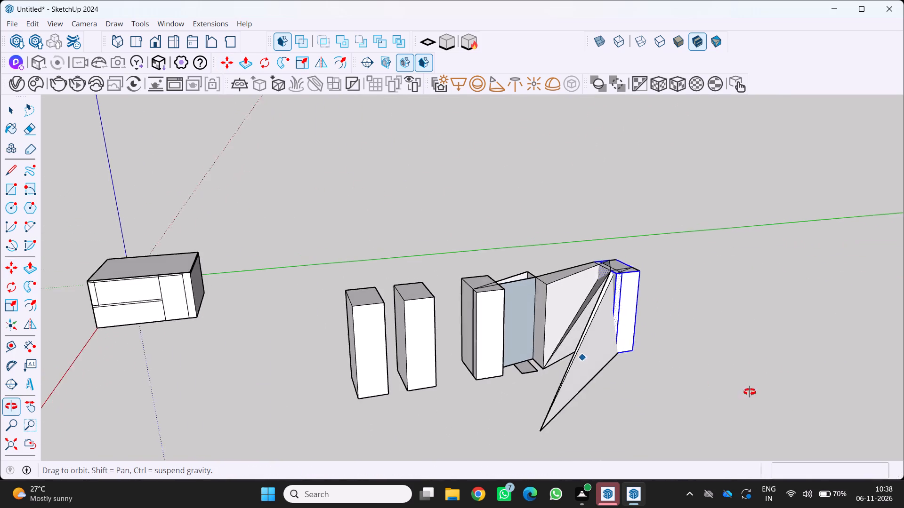
{"action": "middle_click_drag", "start_coordinate": [750, 392], "coordinate": [745, 390]}
{"action": "scroll", "coordinate": [584, 362], "scroll_direction": "up", "scroll_amount": 3}
{"action": "middle_click_drag", "start_coordinate": [574, 366], "coordinate": [772, 395]}
{"action": "scroll", "coordinate": [704, 402], "scroll_direction": "up", "scroll_amount": 1}
{"action": "middle_click", "coordinate": [772, 395]}
{"action": "scroll", "coordinate": [604, 370], "scroll_direction": "up", "scroll_amount": 4}
{"action": "middle_click_drag", "start_coordinate": [583, 361], "coordinate": [456, 392]}
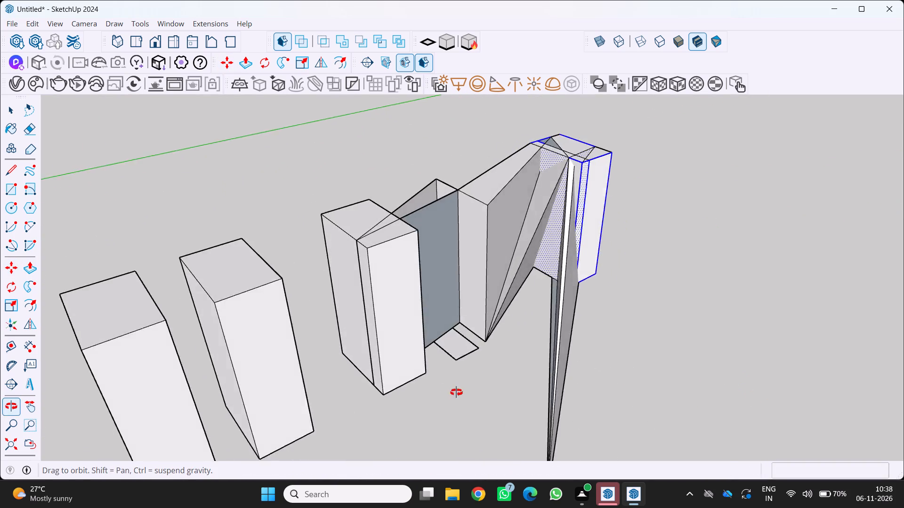
{"action": "middle_click_drag", "start_coordinate": [456, 392], "coordinate": [445, 387]}
{"action": "middle_click", "coordinate": [443, 386]}
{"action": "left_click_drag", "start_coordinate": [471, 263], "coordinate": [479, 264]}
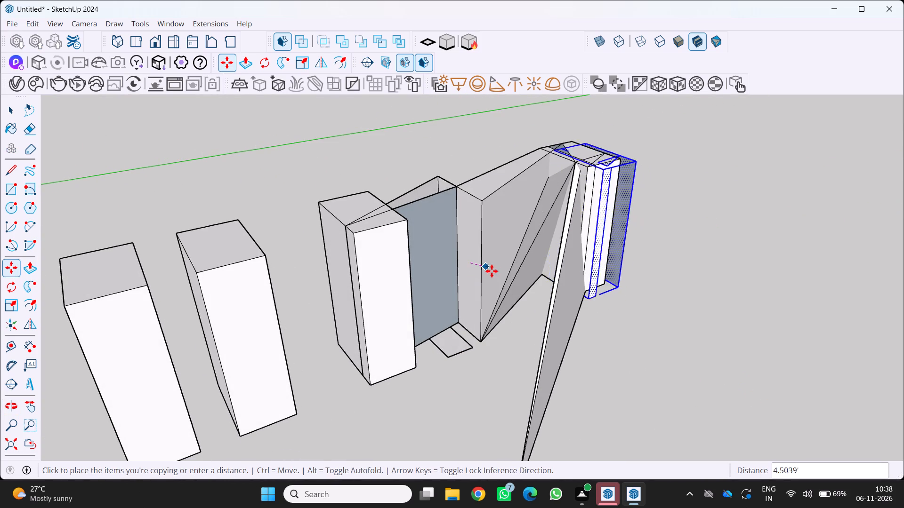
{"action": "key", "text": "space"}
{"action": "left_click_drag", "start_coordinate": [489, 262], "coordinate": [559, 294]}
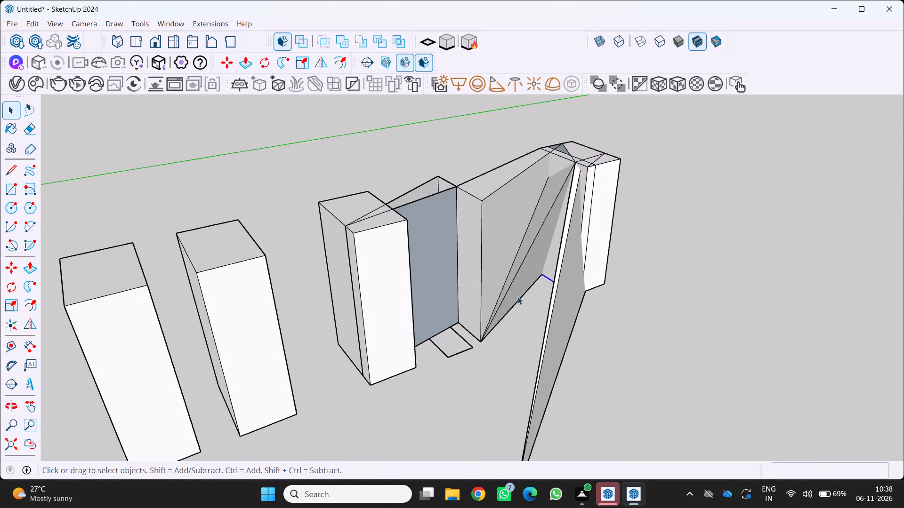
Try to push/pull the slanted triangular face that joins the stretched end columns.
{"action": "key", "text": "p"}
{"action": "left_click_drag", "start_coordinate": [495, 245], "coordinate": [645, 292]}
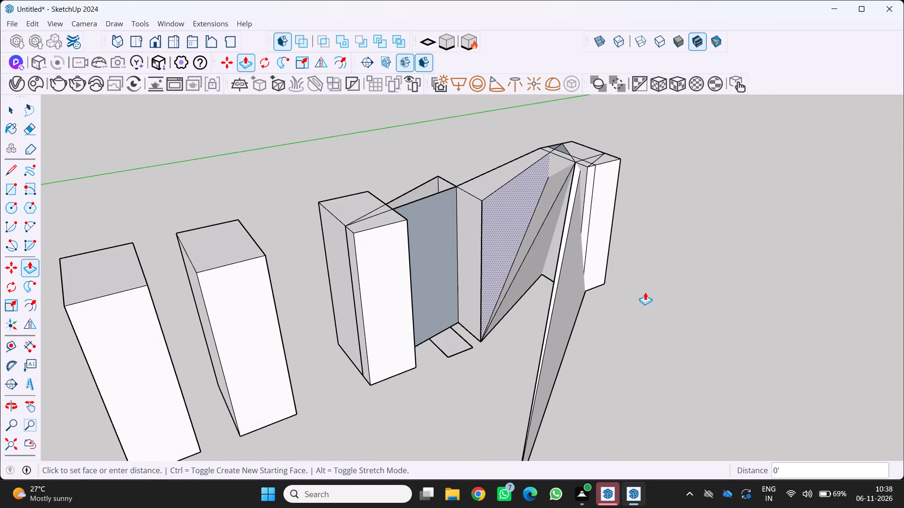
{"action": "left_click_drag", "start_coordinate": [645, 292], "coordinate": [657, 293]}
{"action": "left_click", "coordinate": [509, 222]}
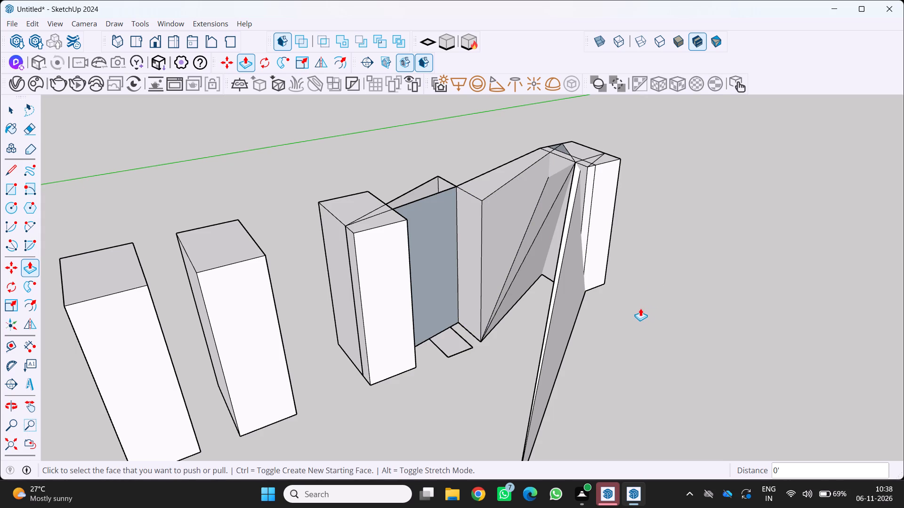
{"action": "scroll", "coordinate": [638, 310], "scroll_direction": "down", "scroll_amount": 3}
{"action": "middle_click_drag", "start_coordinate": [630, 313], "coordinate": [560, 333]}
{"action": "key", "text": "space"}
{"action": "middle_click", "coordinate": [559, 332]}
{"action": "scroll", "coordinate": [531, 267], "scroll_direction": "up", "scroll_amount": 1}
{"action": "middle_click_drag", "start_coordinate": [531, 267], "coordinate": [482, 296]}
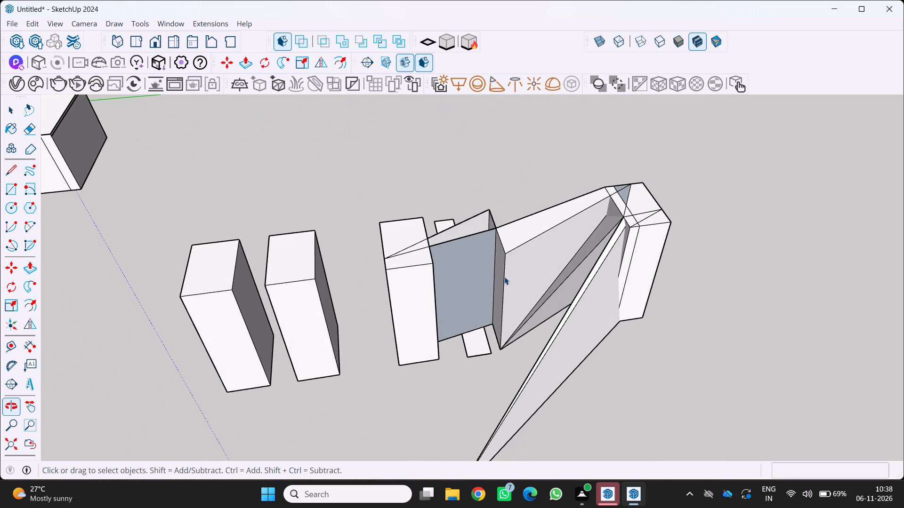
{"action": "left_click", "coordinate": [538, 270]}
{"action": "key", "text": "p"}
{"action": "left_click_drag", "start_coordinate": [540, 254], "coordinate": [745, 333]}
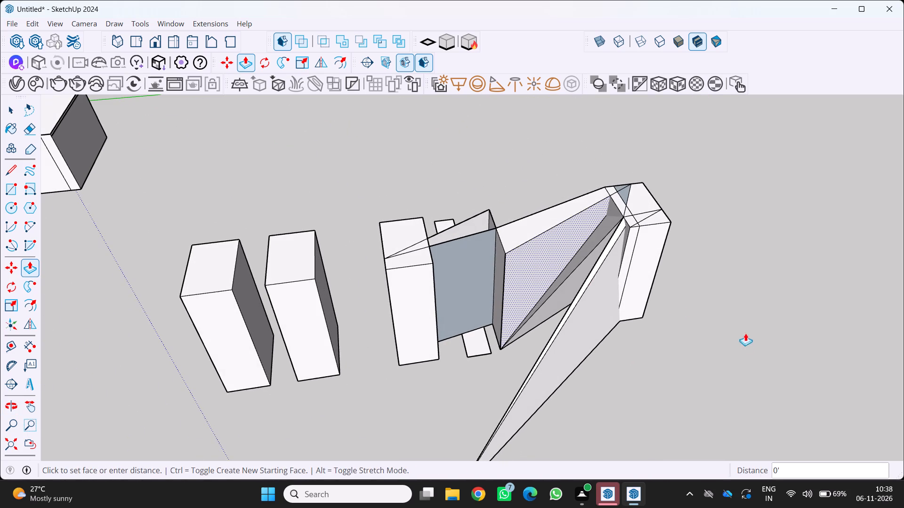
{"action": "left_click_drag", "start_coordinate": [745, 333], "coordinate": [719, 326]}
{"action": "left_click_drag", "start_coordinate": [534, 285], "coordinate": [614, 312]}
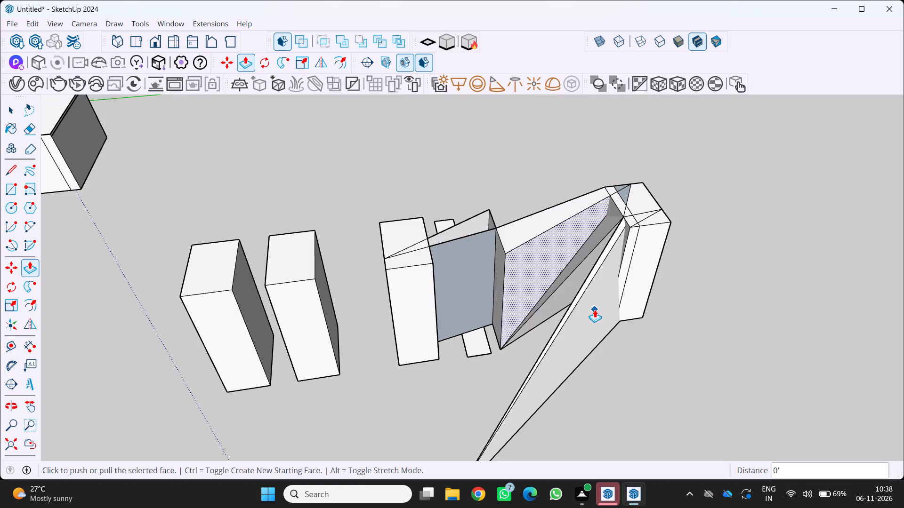
Examine the row of columns and the distorted end shape from low and high viewpoints.
{"action": "scroll", "coordinate": [897, 295], "scroll_direction": "down", "scroll_amount": 2}
{"action": "scroll", "coordinate": [853, 329], "scroll_direction": "down", "scroll_amount": 4}
{"action": "middle_click_drag", "start_coordinate": [542, 352], "coordinate": [386, 167]}
{"action": "scroll", "coordinate": [490, 257], "scroll_direction": "up", "scroll_amount": 5}
{"action": "middle_click_drag", "start_coordinate": [540, 283], "coordinate": [596, 313]}
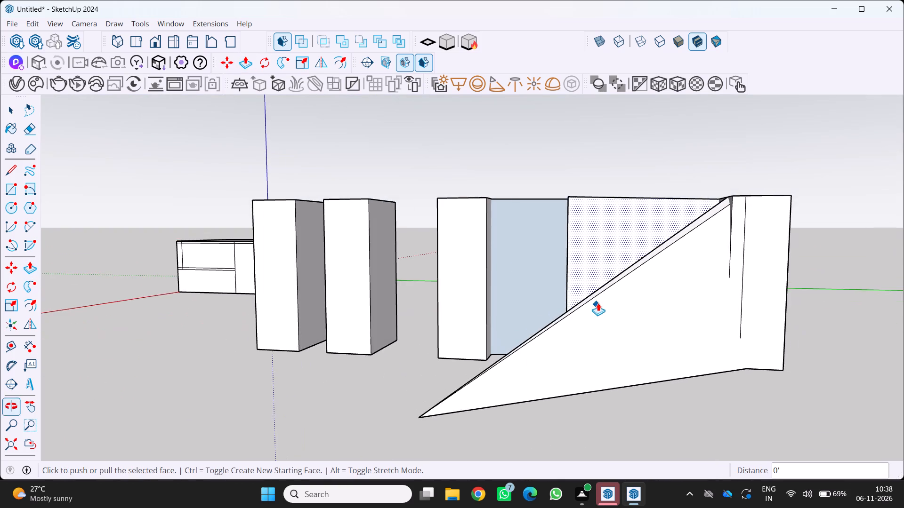
{"action": "scroll", "coordinate": [598, 303], "scroll_direction": "up", "scroll_amount": 2}
{"action": "left_click_drag", "start_coordinate": [624, 304], "coordinate": [641, 309]}
{"action": "scroll", "coordinate": [602, 256], "scroll_direction": "down", "scroll_amount": 5}
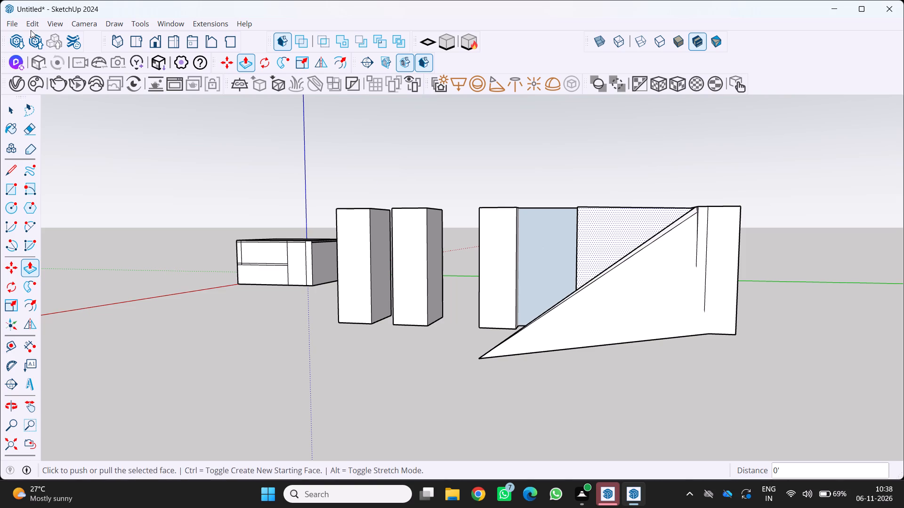
{"action": "scroll", "coordinate": [31, 30], "scroll_direction": "down", "scroll_amount": 4}
{"action": "middle_click_drag", "start_coordinate": [68, 57], "coordinate": [57, 95]}
{"action": "scroll", "coordinate": [52, 93], "scroll_direction": "up", "scroll_amount": 1}
{"action": "scroll", "coordinate": [28, 157], "scroll_direction": "down", "scroll_amount": 6}
{"action": "middle_click_drag", "start_coordinate": [280, 165], "coordinate": [435, 227]}
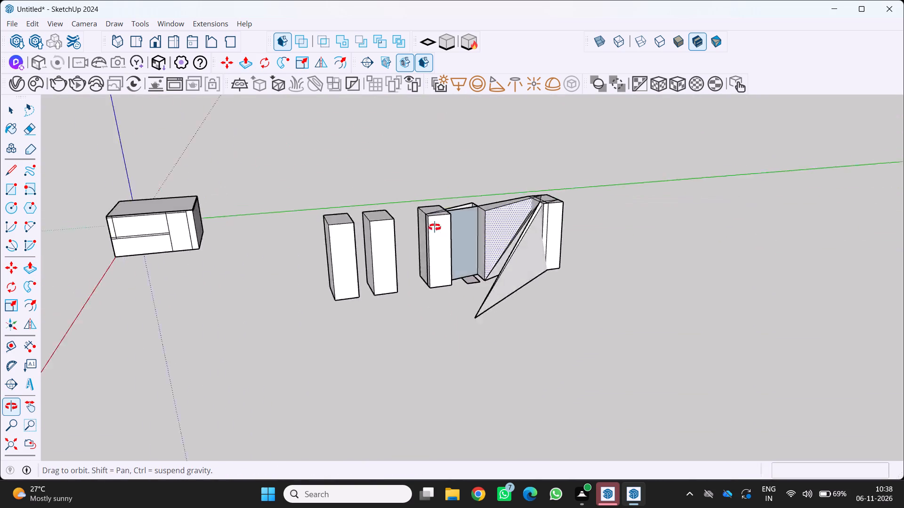
{"action": "middle_click_drag", "start_coordinate": [435, 227], "coordinate": [447, 216]}
{"action": "scroll", "coordinate": [442, 209], "scroll_direction": "up", "scroll_amount": 9}
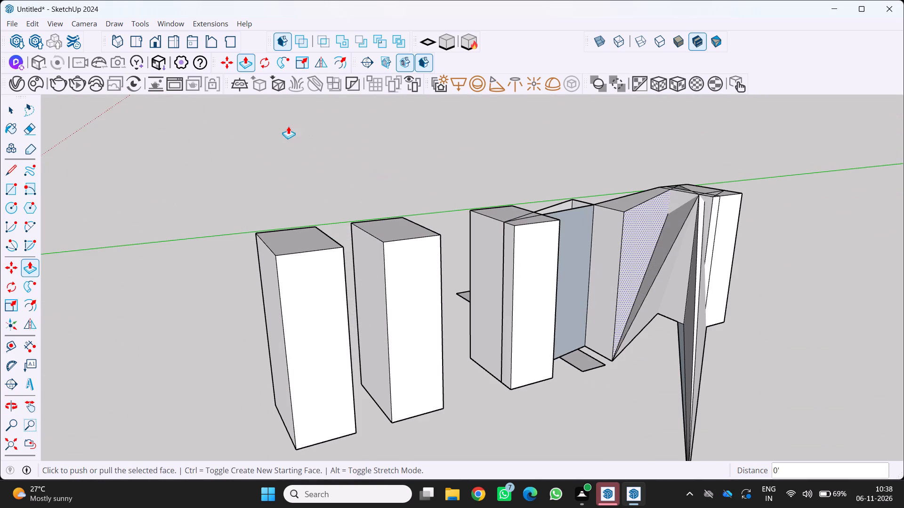
{"action": "scroll", "coordinate": [303, 113], "scroll_direction": "down", "scroll_amount": 4}
{"action": "scroll", "coordinate": [312, 189], "scroll_direction": "down", "scroll_amount": 4}
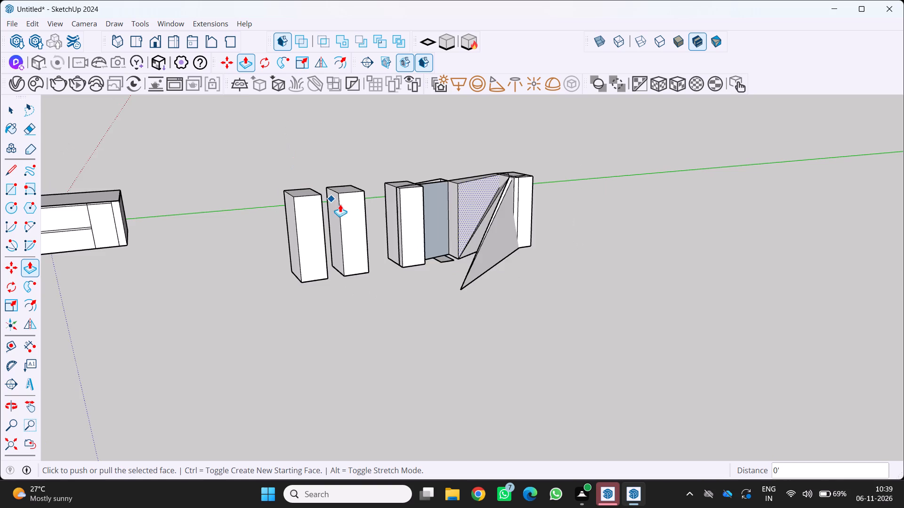
{"action": "scroll", "coordinate": [366, 208], "scroll_direction": "up", "scroll_amount": 2}
Extrude the front face of the second column from the block outward about 78.8' into a long wall.
{"action": "left_click_drag", "start_coordinate": [347, 218], "coordinate": [389, 247]}
{"action": "left_click", "coordinate": [358, 252]}
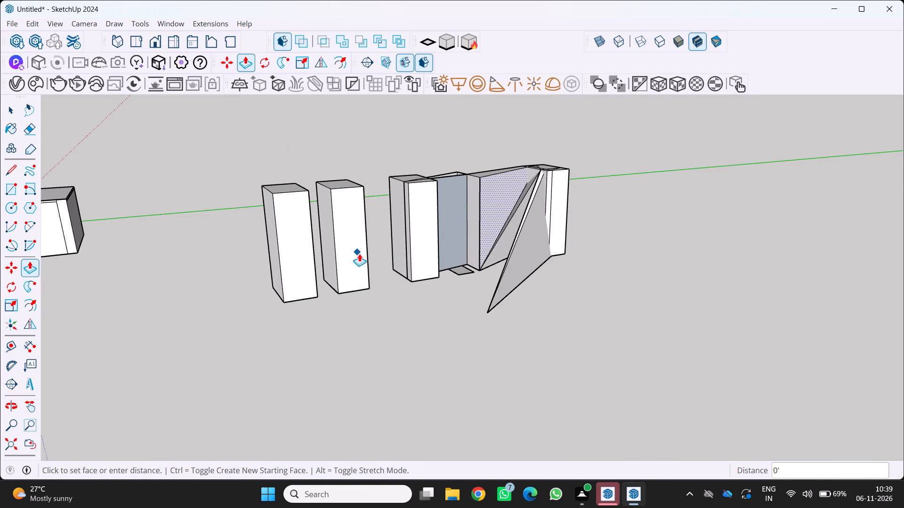
{"action": "key", "text": "space"}
{"action": "left_click", "coordinate": [343, 232]}
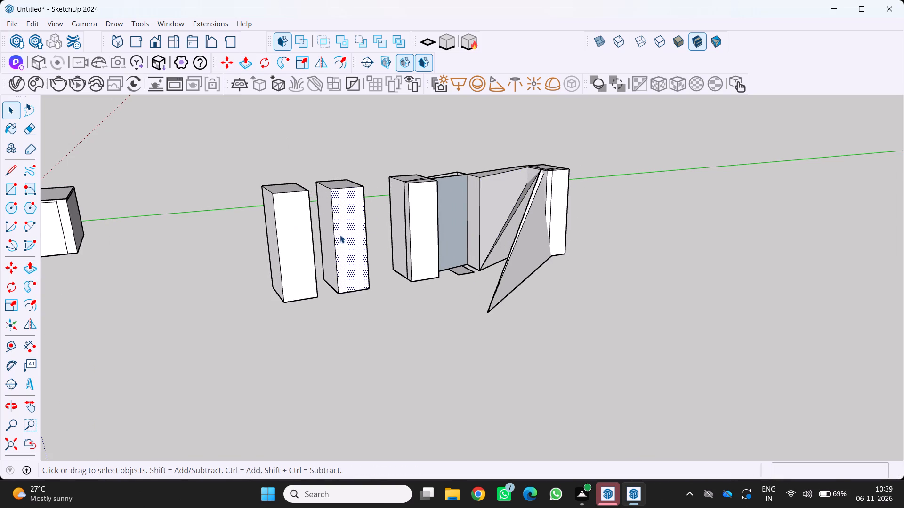
{"action": "left_click", "coordinate": [340, 235]}
{"action": "key", "text": "p"}
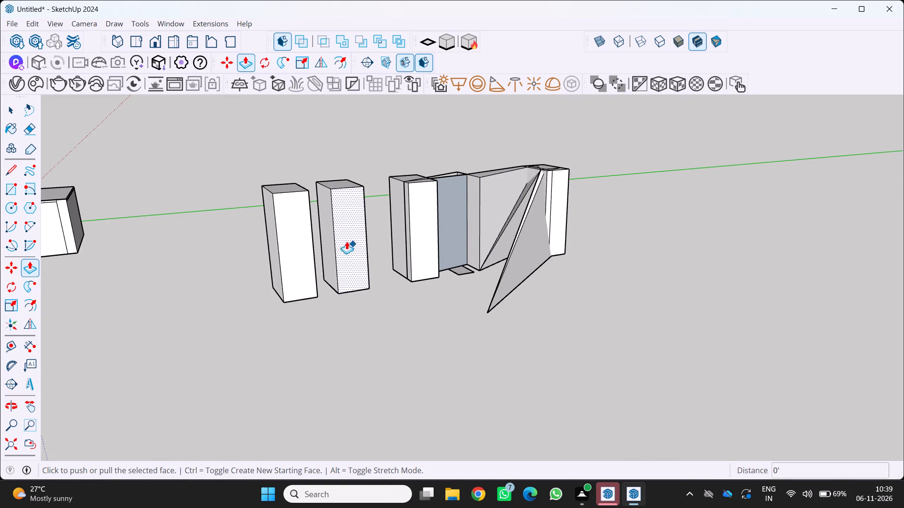
{"action": "left_click", "coordinate": [359, 250]}
{"action": "left_click", "coordinate": [461, 294]}
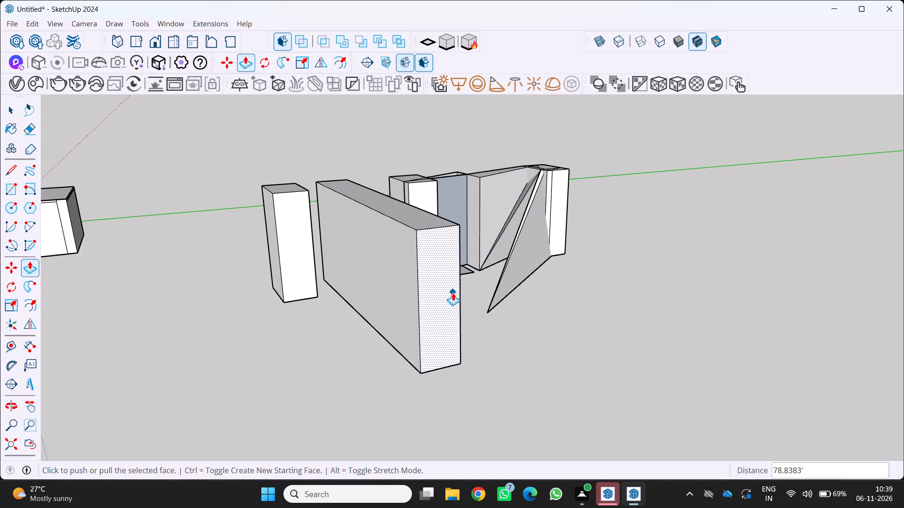
Push/pull the end face of the long wall extruded from the second column in several small adjustments.
{"action": "middle_click_drag", "start_coordinate": [453, 302], "coordinate": [331, 336]}
{"action": "left_click_drag", "start_coordinate": [340, 295], "coordinate": [403, 305]}
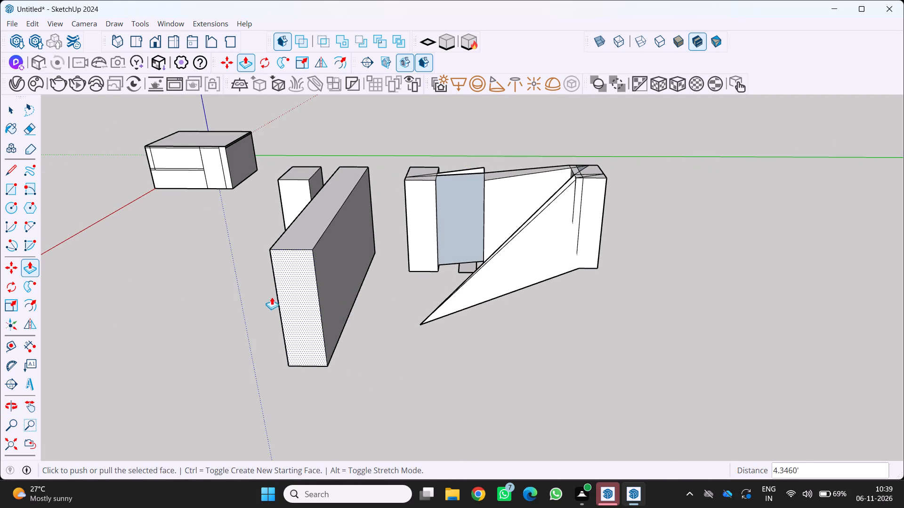
{"action": "left_click_drag", "start_coordinate": [291, 294], "coordinate": [286, 331]}
{"action": "middle_click_drag", "start_coordinate": [297, 320], "coordinate": [451, 279]}
{"action": "scroll", "coordinate": [452, 279], "scroll_direction": "down", "scroll_amount": 6}
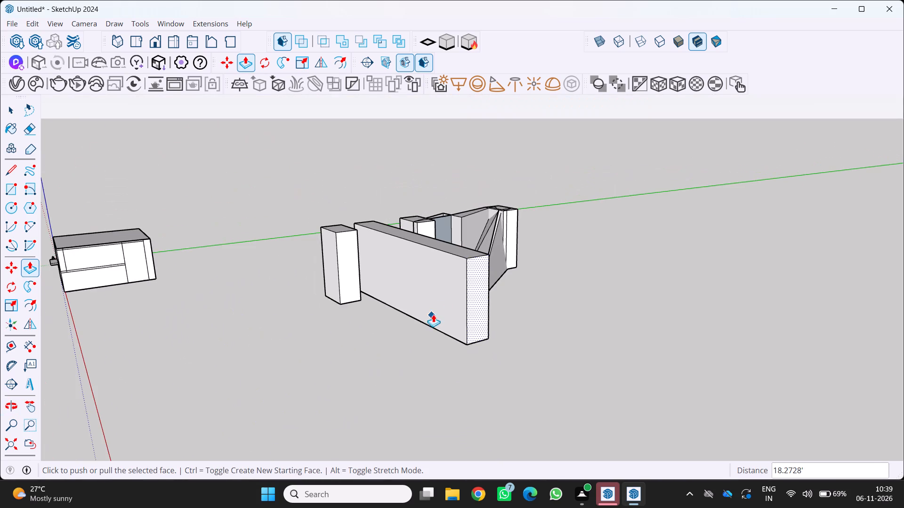
{"action": "scroll", "coordinate": [482, 263], "scroll_direction": "down", "scroll_amount": 4}
{"action": "middle_click_drag", "start_coordinate": [473, 269], "coordinate": [417, 286]}
{"action": "middle_click", "coordinate": [417, 286]}
{"action": "left_click", "coordinate": [434, 300]}
{"action": "triple_click", "coordinate": [439, 294]}
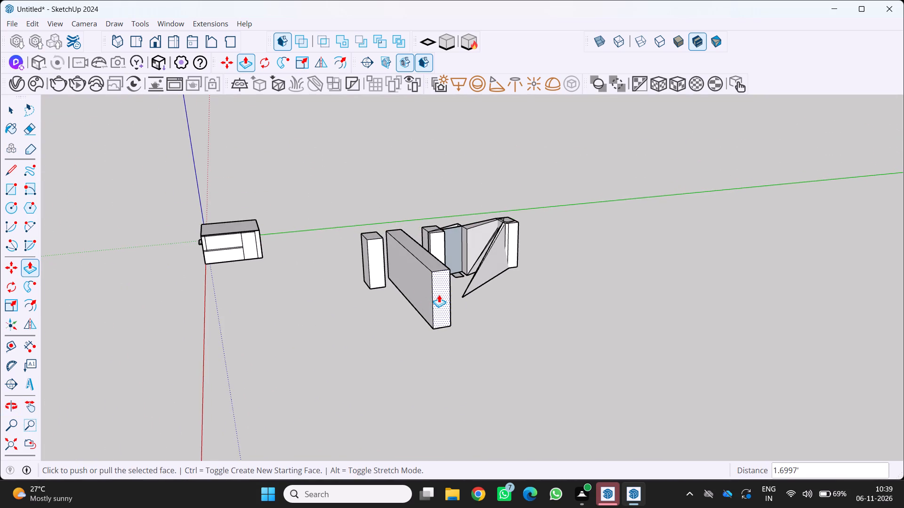
{"action": "left_click", "coordinate": [442, 300]}
{"action": "left_click_drag", "start_coordinate": [442, 300], "coordinate": [447, 310]}
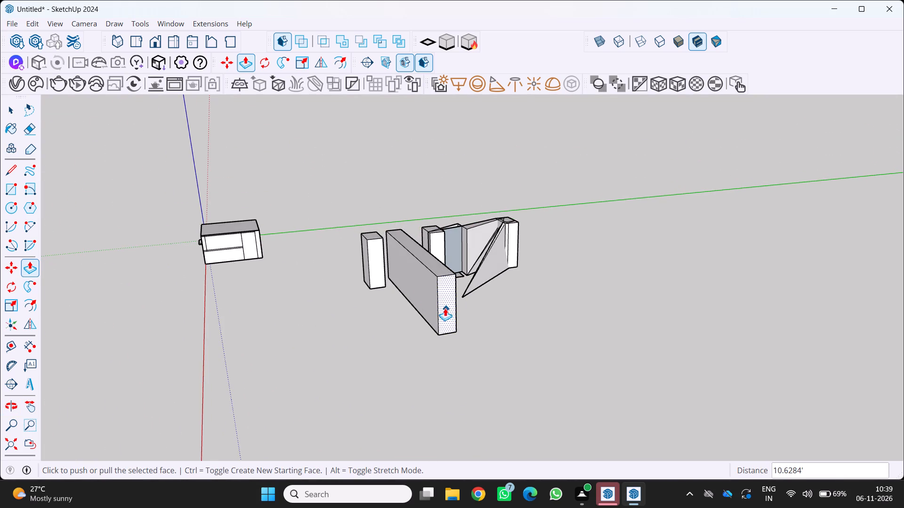
{"action": "left_click", "coordinate": [445, 307]}
{"action": "left_click_drag", "start_coordinate": [444, 307], "coordinate": [455, 322]}
{"action": "left_click", "coordinate": [451, 320]}
{"action": "left_click_drag", "start_coordinate": [449, 318], "coordinate": [483, 337]}
{"action": "scroll", "coordinate": [416, 316], "scroll_direction": "down", "scroll_amount": 2}
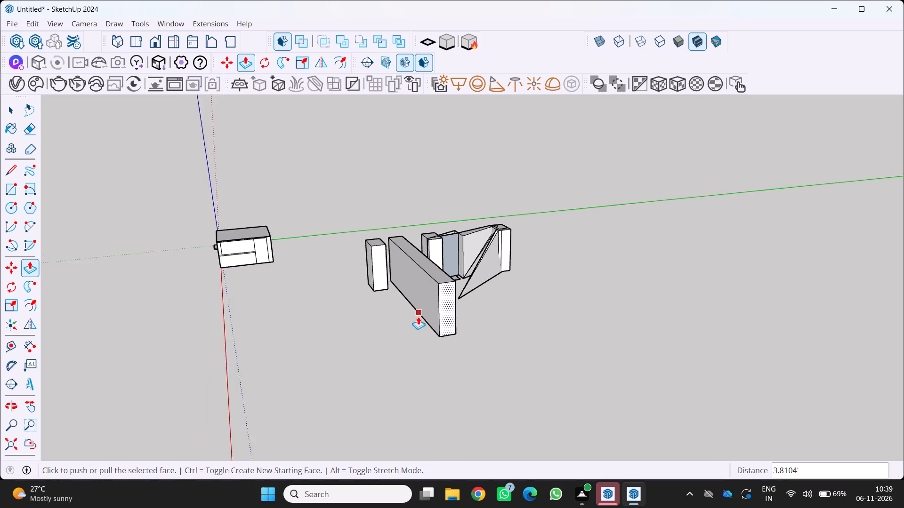
Try further push/pull moves on the long wall from other viewing angles.
{"action": "scroll", "coordinate": [418, 317], "scroll_direction": "down", "scroll_amount": 2}
{"action": "middle_click_drag", "start_coordinate": [423, 320], "coordinate": [300, 327]}
{"action": "scroll", "coordinate": [313, 313], "scroll_direction": "down", "scroll_amount": 1}
{"action": "scroll", "coordinate": [424, 280], "scroll_direction": "up", "scroll_amount": 2}
{"action": "middle_click_drag", "start_coordinate": [422, 278], "coordinate": [315, 349]}
{"action": "middle_click", "coordinate": [315, 349]}
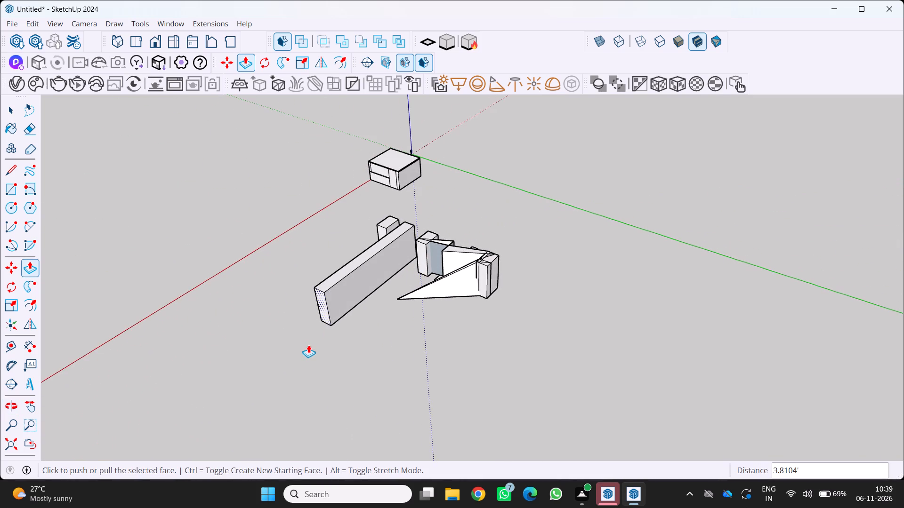
{"action": "scroll", "coordinate": [323, 341], "scroll_direction": "down", "scroll_amount": 4}
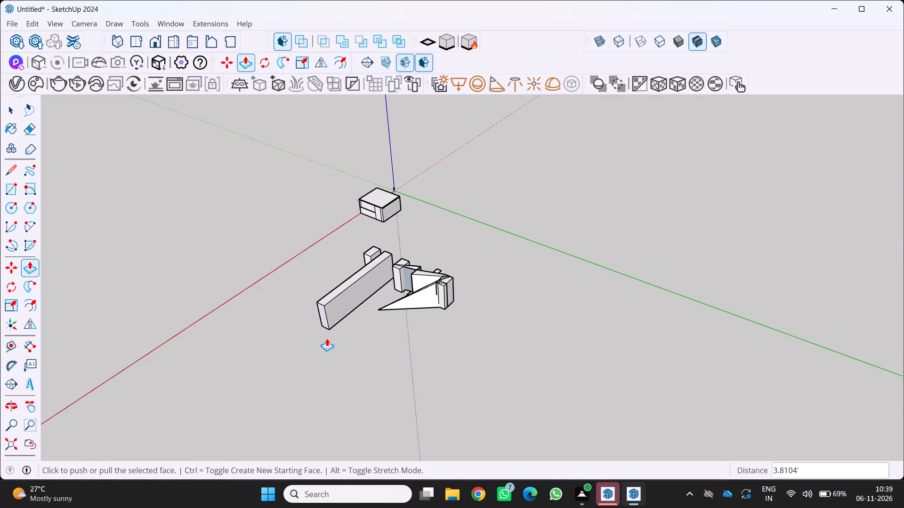
{"action": "scroll", "coordinate": [328, 339], "scroll_direction": "down", "scroll_amount": 2}
{"action": "middle_click_drag", "start_coordinate": [339, 343], "coordinate": [297, 376]}
{"action": "middle_click", "coordinate": [297, 376]}
{"action": "scroll", "coordinate": [381, 296], "scroll_direction": "up", "scroll_amount": 4}
{"action": "left_click_drag", "start_coordinate": [322, 282], "coordinate": [372, 318]}
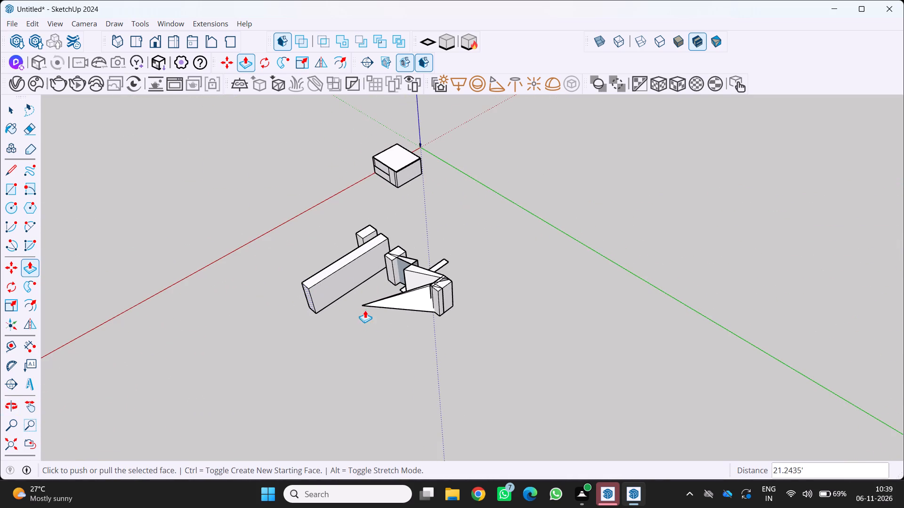
{"action": "middle_click_drag", "start_coordinate": [345, 273], "coordinate": [596, 279]}
{"action": "scroll", "coordinate": [387, 458], "scroll_direction": "up", "scroll_amount": 4}
{"action": "scroll", "coordinate": [410, 357], "scroll_direction": "up", "scroll_amount": 1}
{"action": "middle_click_drag", "start_coordinate": [410, 357], "coordinate": [561, 314]}
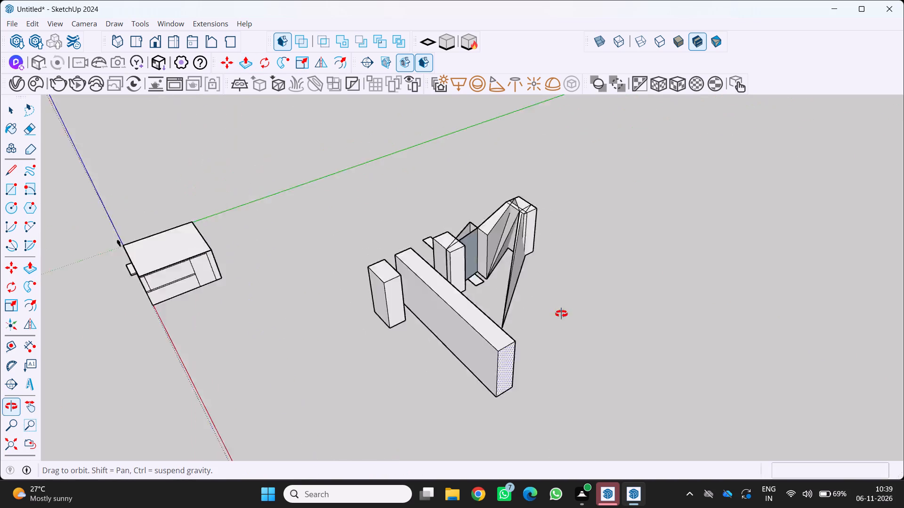
{"action": "middle_click_drag", "start_coordinate": [561, 314], "coordinate": [599, 302]}
{"action": "scroll", "coordinate": [450, 372], "scroll_direction": "up", "scroll_amount": 3}
{"action": "left_click_drag", "start_coordinate": [513, 306], "coordinate": [500, 321]}
{"action": "left_click_drag", "start_coordinate": [420, 295], "coordinate": [447, 308]}
{"action": "key", "text": "space"}
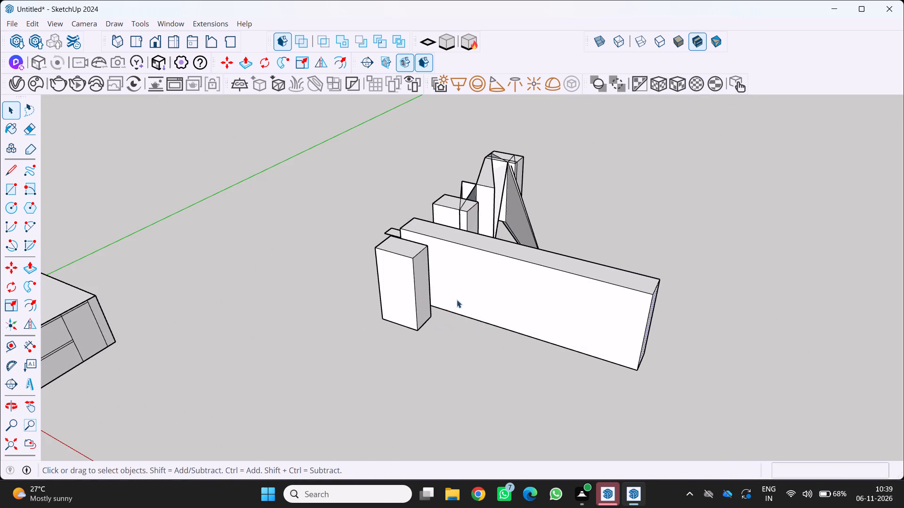
Extrude the front face of the first column, nearest the block, outward about 33'.
{"action": "double_click", "coordinate": [425, 290]}
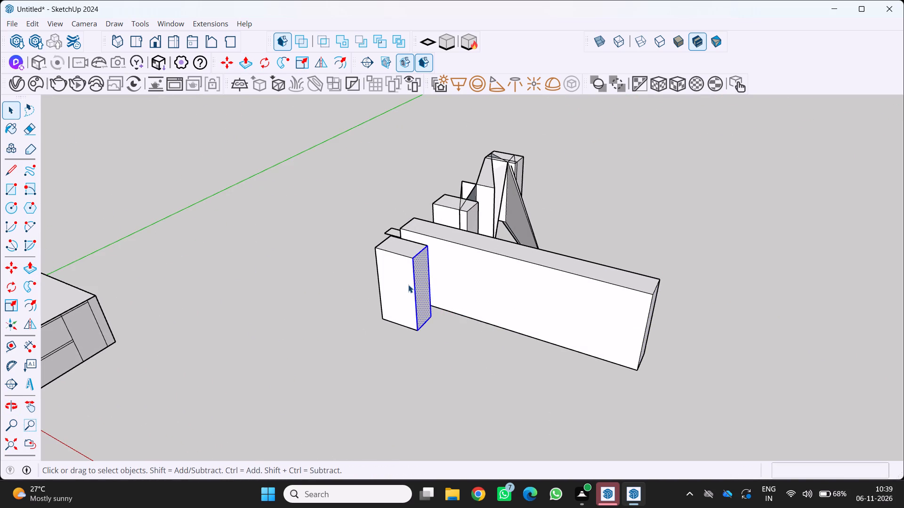
{"action": "key", "text": "p"}
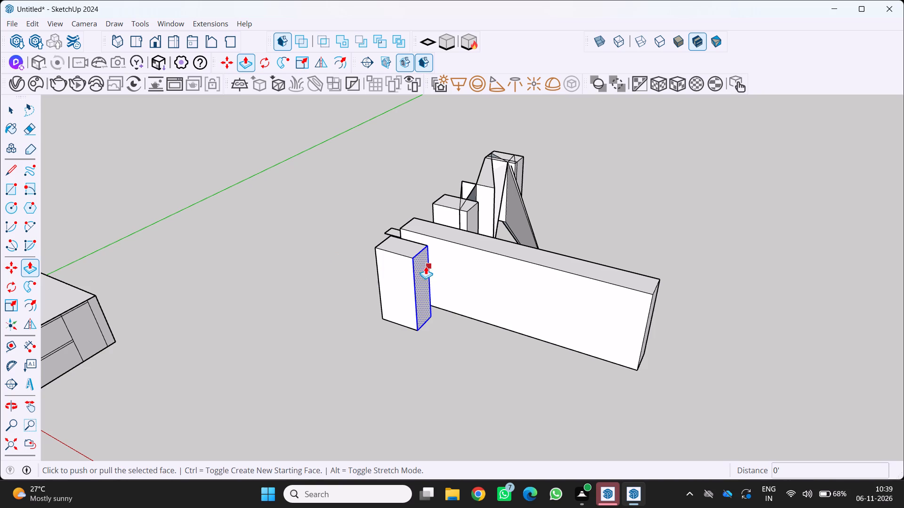
{"action": "left_click", "coordinate": [425, 266]}
{"action": "left_click_drag", "start_coordinate": [420, 267], "coordinate": [484, 288]}
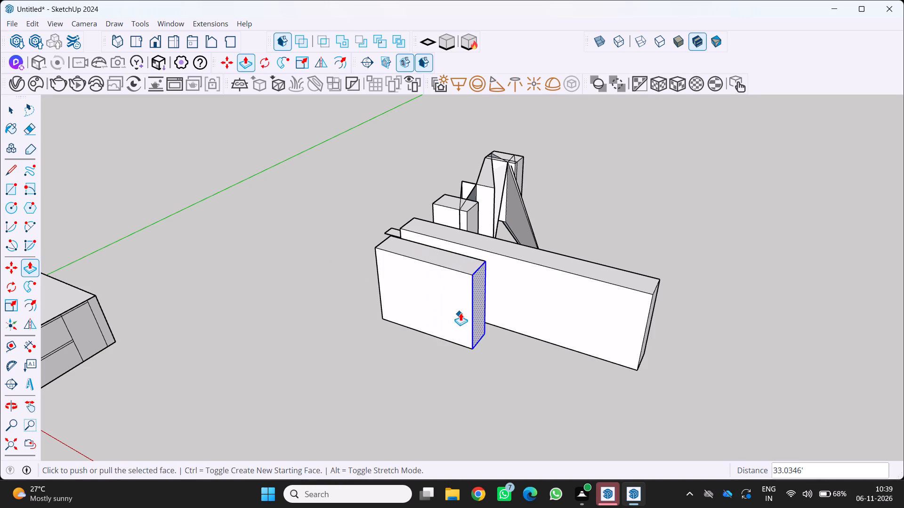
{"action": "middle_click_drag", "start_coordinate": [457, 313], "coordinate": [379, 304]}
{"action": "middle_click", "coordinate": [378, 304]}
{"action": "key", "text": "space"}
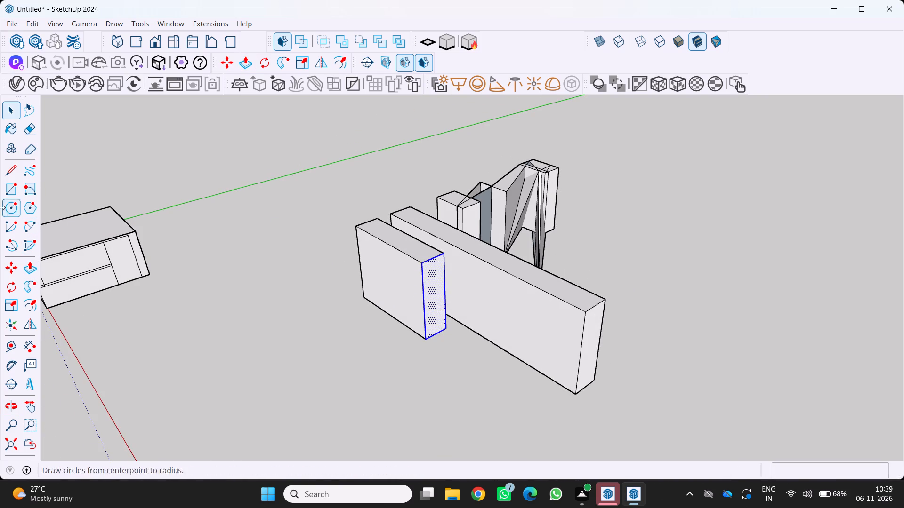
Draw a rectangle about 41.5' by 12.8' across the extended first column's end face, corner to corner.
{"action": "left_click", "coordinate": [10, 189]}
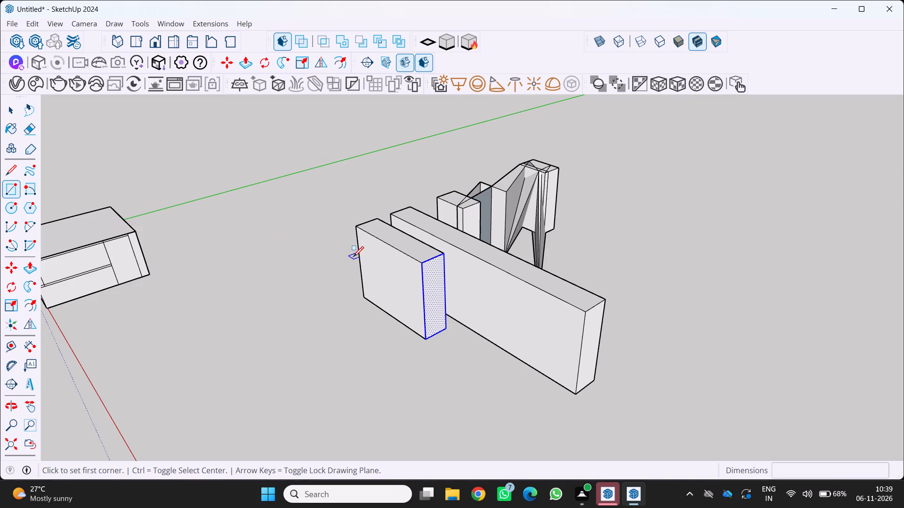
{"action": "left_click", "coordinate": [424, 262]}
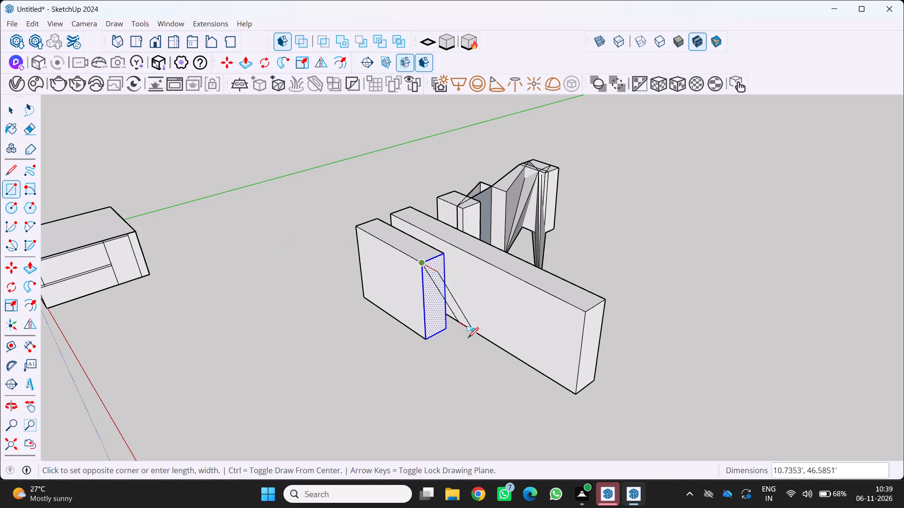
{"action": "scroll", "coordinate": [444, 333], "scroll_direction": "up", "scroll_amount": 3}
{"action": "left_click", "coordinate": [446, 328]}
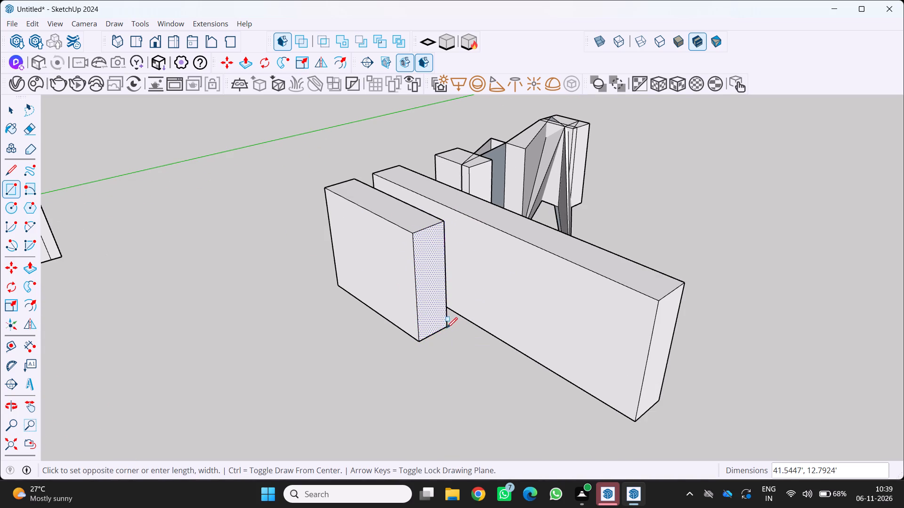
Push the extended first column's end face back inward about 13.6'.
{"action": "key", "text": "p"}
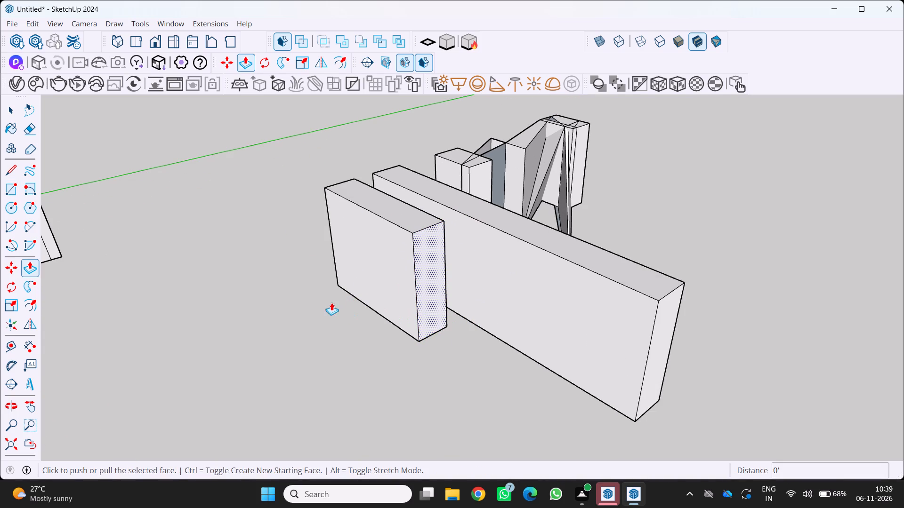
{"action": "left_click", "coordinate": [432, 270]}
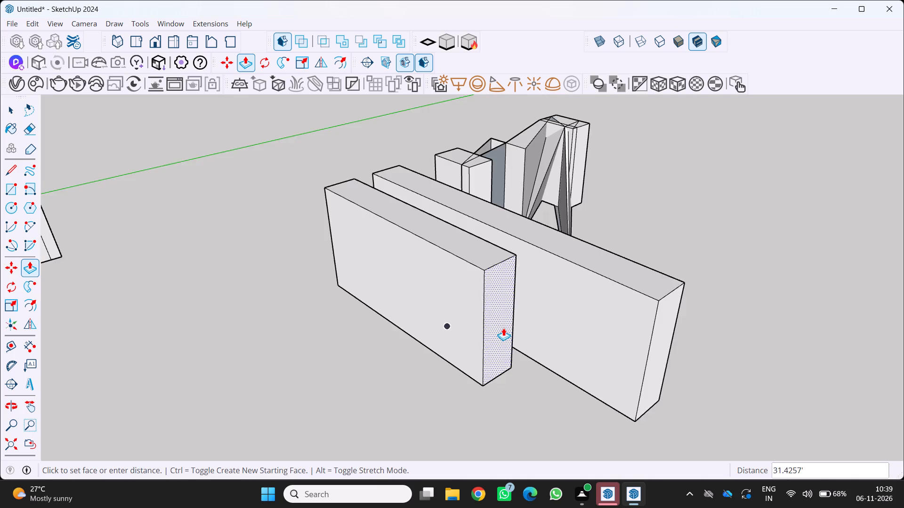
{"action": "scroll", "coordinate": [504, 327], "scroll_direction": "down", "scroll_amount": 4}
{"action": "middle_click_drag", "start_coordinate": [490, 330], "coordinate": [470, 312]}
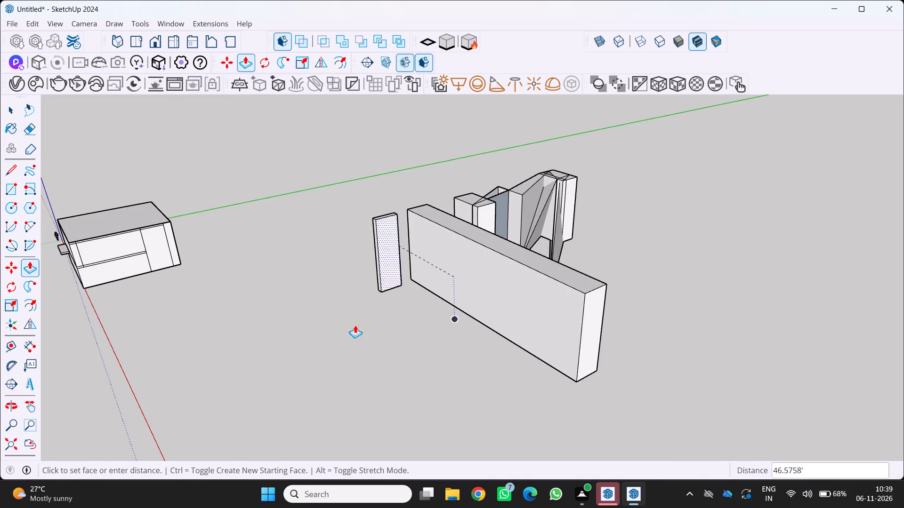
{"action": "left_click_drag", "start_coordinate": [390, 329], "coordinate": [337, 345]}
Push/pull the first column's end face back and forth, finishing with an outward pull of about 67.4'.
{"action": "left_click", "coordinate": [30, 23]}
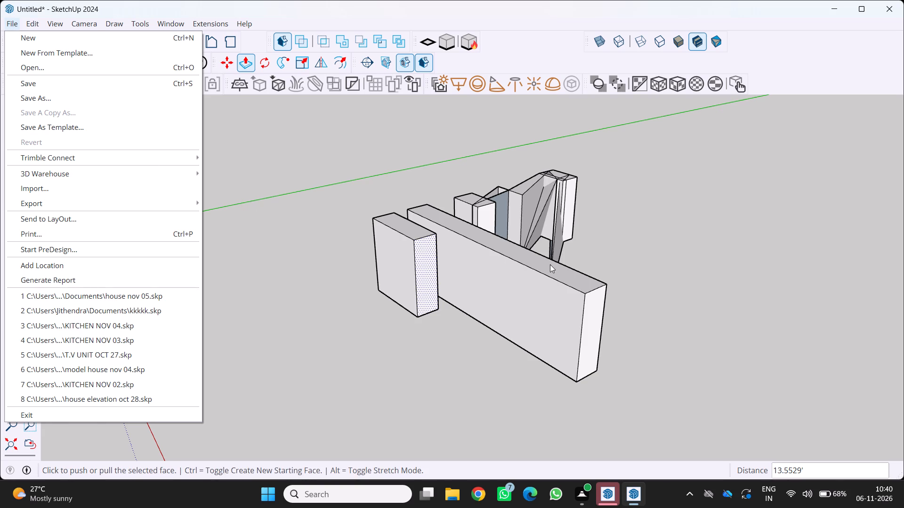
{"action": "scroll", "coordinate": [549, 264], "scroll_direction": "down", "scroll_amount": 3}
{"action": "middle_click_drag", "start_coordinate": [549, 264], "coordinate": [623, 244]}
{"action": "scroll", "coordinate": [533, 260], "scroll_direction": "up", "scroll_amount": 3}
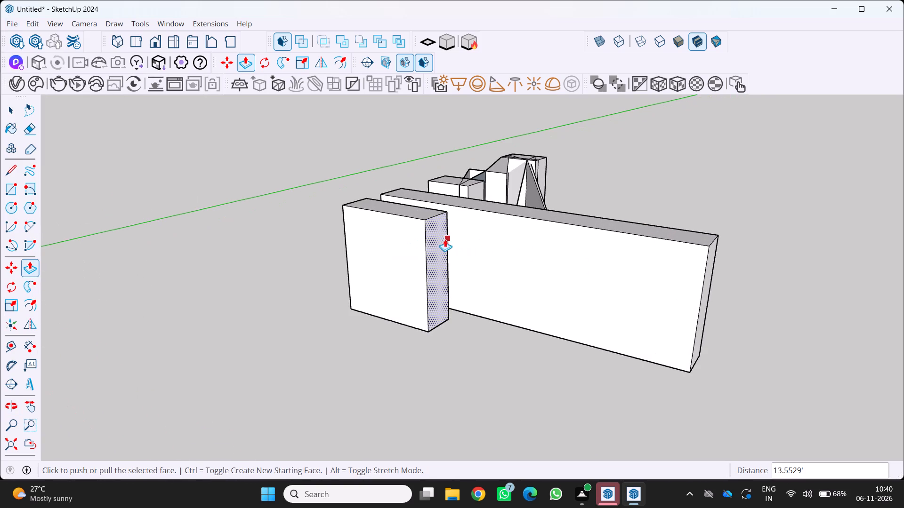
{"action": "left_click", "coordinate": [445, 238]}
{"action": "left_click_drag", "start_coordinate": [509, 244], "coordinate": [399, 297]}
{"action": "left_click_drag", "start_coordinate": [353, 240], "coordinate": [508, 275]}
Examine the banded block and the two extended walls from several angles and distances.
{"action": "scroll", "coordinate": [358, 298], "scroll_direction": "down", "scroll_amount": 2}
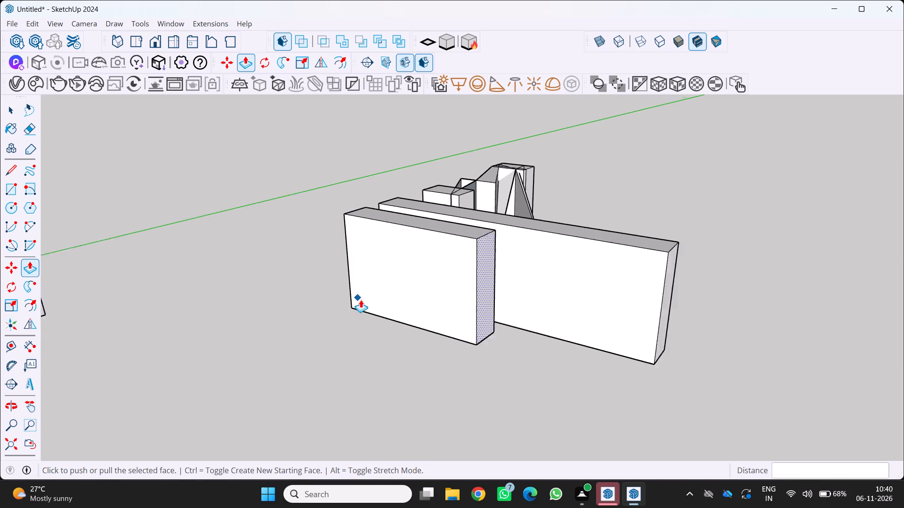
{"action": "scroll", "coordinate": [361, 300], "scroll_direction": "down", "scroll_amount": 12}
{"action": "middle_click_drag", "start_coordinate": [331, 303], "coordinate": [424, 270]}
{"action": "scroll", "coordinate": [59, 361], "scroll_direction": "up", "scroll_amount": 8}
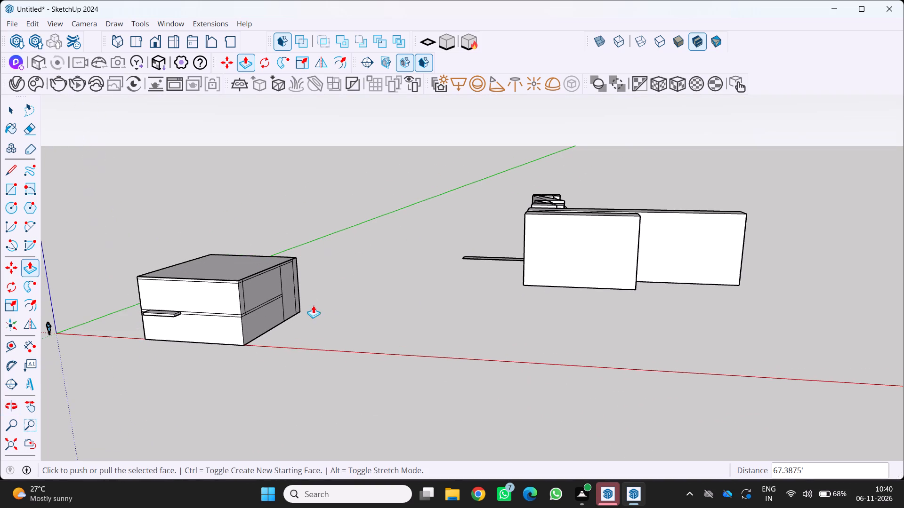
{"action": "scroll", "coordinate": [185, 313], "scroll_direction": "up", "scroll_amount": 4}
{"action": "middle_click_drag", "start_coordinate": [100, 337], "coordinate": [289, 338]}
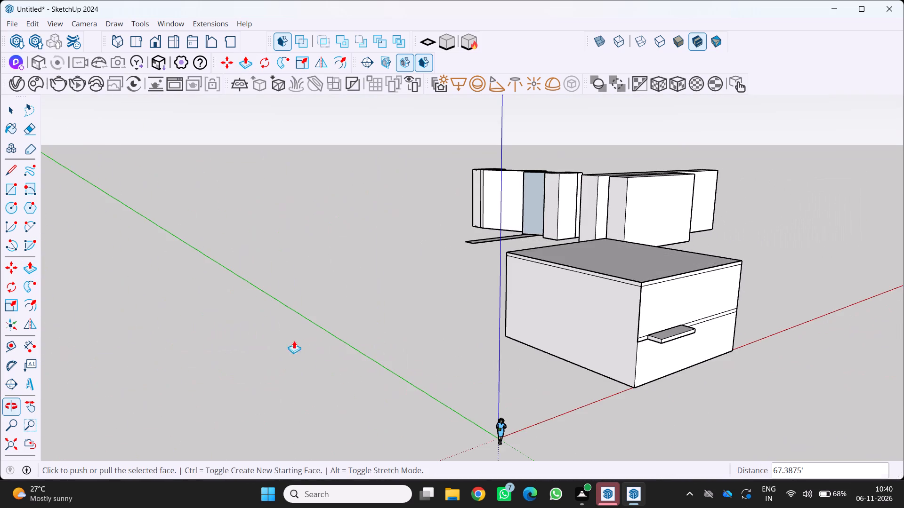
{"action": "scroll", "coordinate": [589, 363], "scroll_direction": "down", "scroll_amount": 4}
{"action": "middle_click_drag", "start_coordinate": [572, 368], "coordinate": [238, 391]}
{"action": "scroll", "coordinate": [244, 363], "scroll_direction": "down", "scroll_amount": 6}
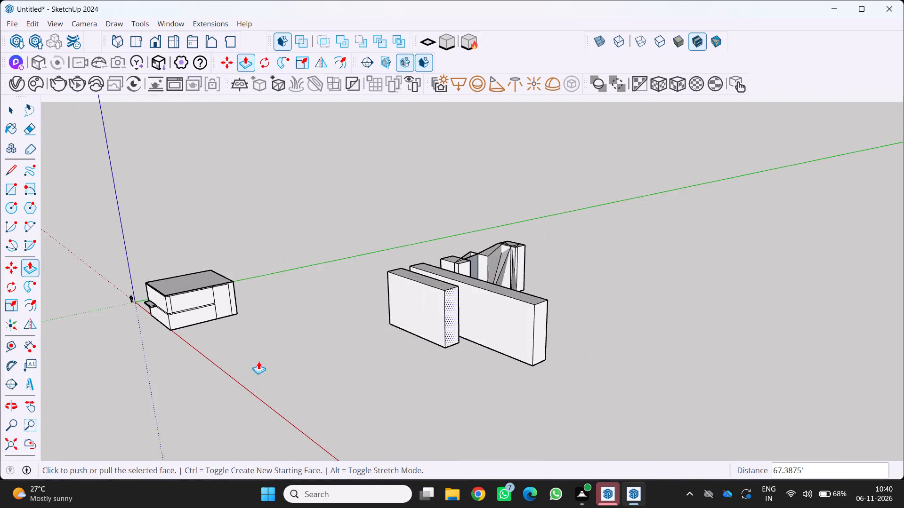
{"action": "scroll", "coordinate": [258, 361], "scroll_direction": "down", "scroll_amount": 3}
{"action": "middle_click_drag", "start_coordinate": [242, 365], "coordinate": [339, 353]}
{"action": "scroll", "coordinate": [318, 349], "scroll_direction": "down", "scroll_amount": 5}
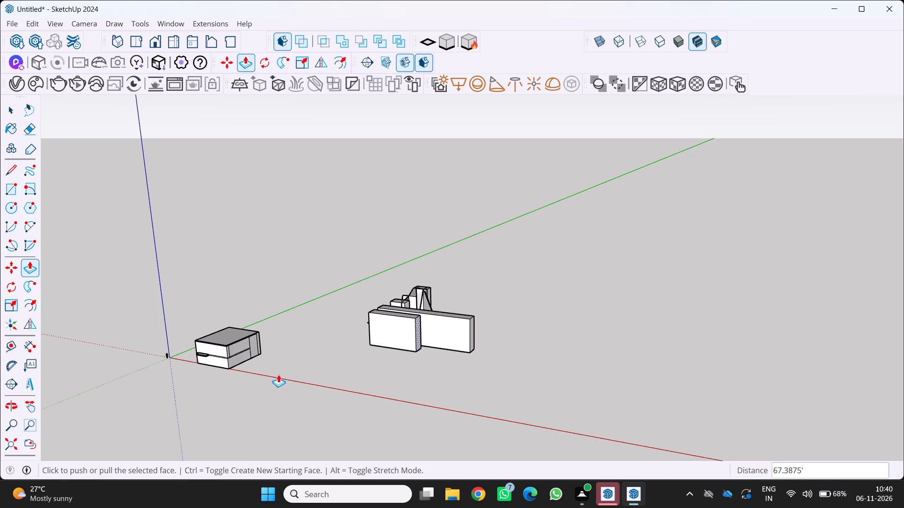
{"action": "scroll", "coordinate": [236, 362], "scroll_direction": "up", "scroll_amount": 3}
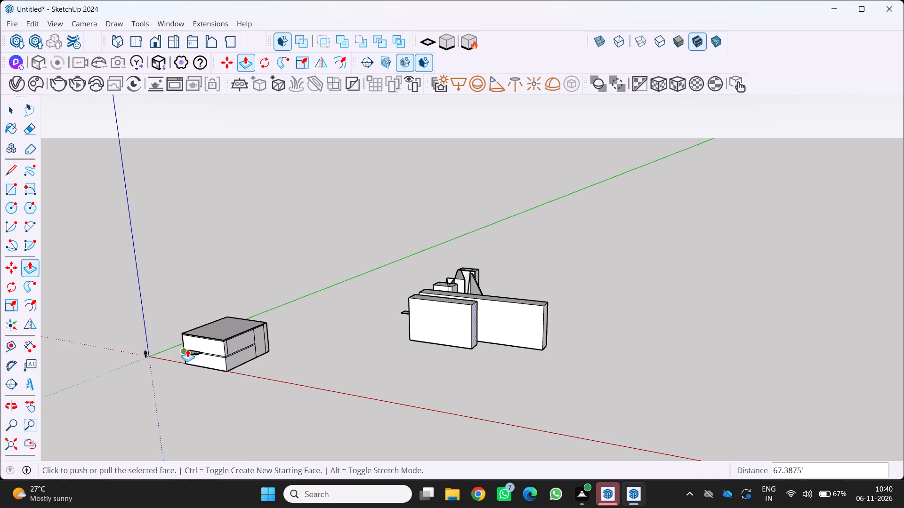
{"action": "scroll", "coordinate": [194, 375], "scroll_direction": "down", "scroll_amount": 2}
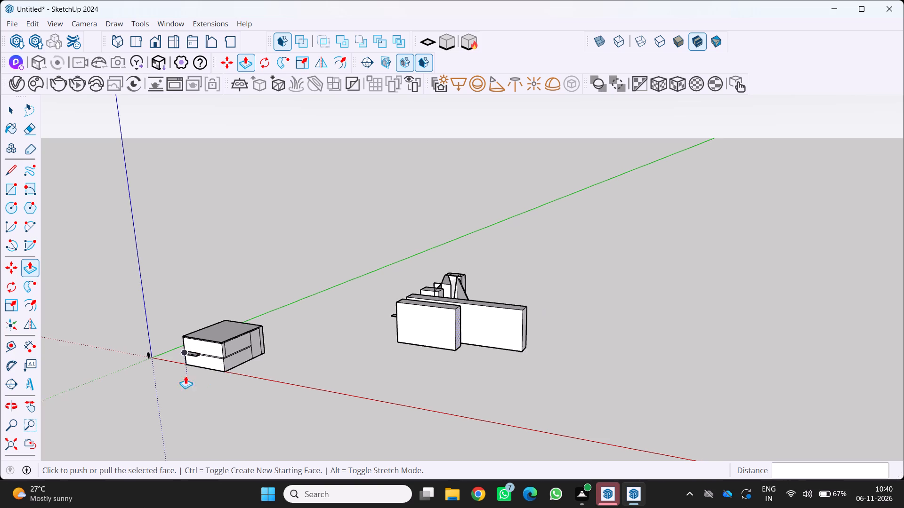
Place a vertical guide on the block's divided side face, 3' inward from the division line near the slab end.
{"action": "scroll", "coordinate": [186, 376], "scroll_direction": "down", "scroll_amount": 1}
{"action": "middle_click_drag", "start_coordinate": [241, 358], "coordinate": [355, 352]}
{"action": "scroll", "coordinate": [245, 357], "scroll_direction": "up", "scroll_amount": 1}
{"action": "middle_click_drag", "start_coordinate": [306, 378], "coordinate": [195, 358]}
{"action": "scroll", "coordinate": [219, 341], "scroll_direction": "up", "scroll_amount": 7}
{"action": "middle_click_drag", "start_coordinate": [222, 347], "coordinate": [139, 374]}
{"action": "scroll", "coordinate": [141, 377], "scroll_direction": "up", "scroll_amount": 1}
{"action": "scroll", "coordinate": [148, 330], "scroll_direction": "up", "scroll_amount": 7}
{"action": "middle_click_drag", "start_coordinate": [258, 381], "coordinate": [211, 390]}
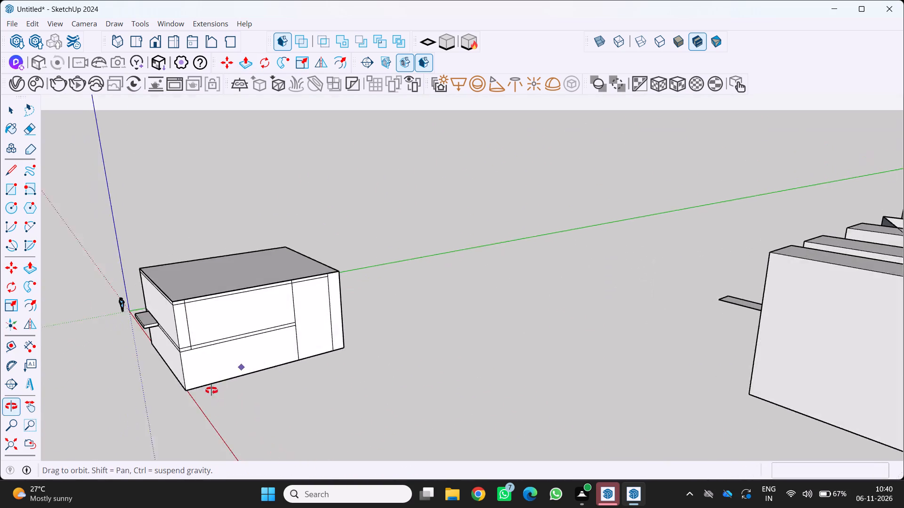
{"action": "middle_click_drag", "start_coordinate": [211, 390], "coordinate": [194, 381]}
{"action": "scroll", "coordinate": [162, 309], "scroll_direction": "up", "scroll_amount": 3}
{"action": "key", "text": "t"}
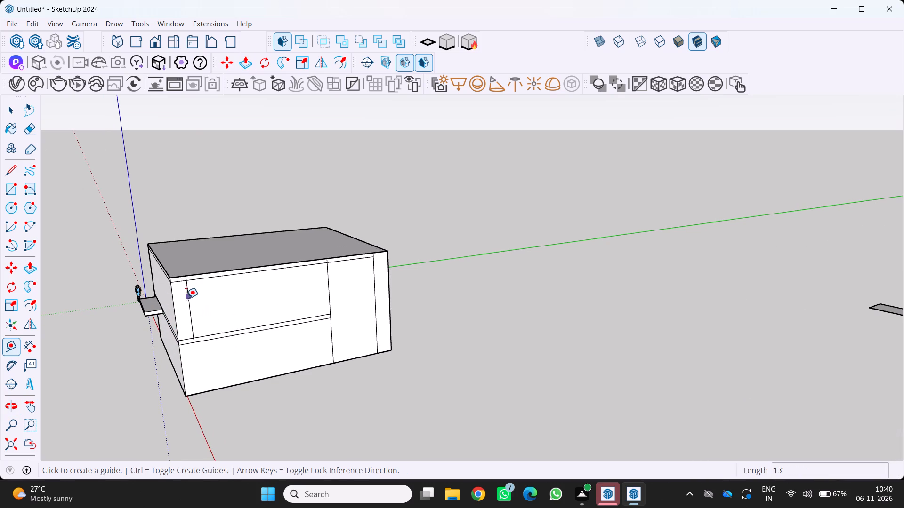
{"action": "left_click", "coordinate": [187, 302]}
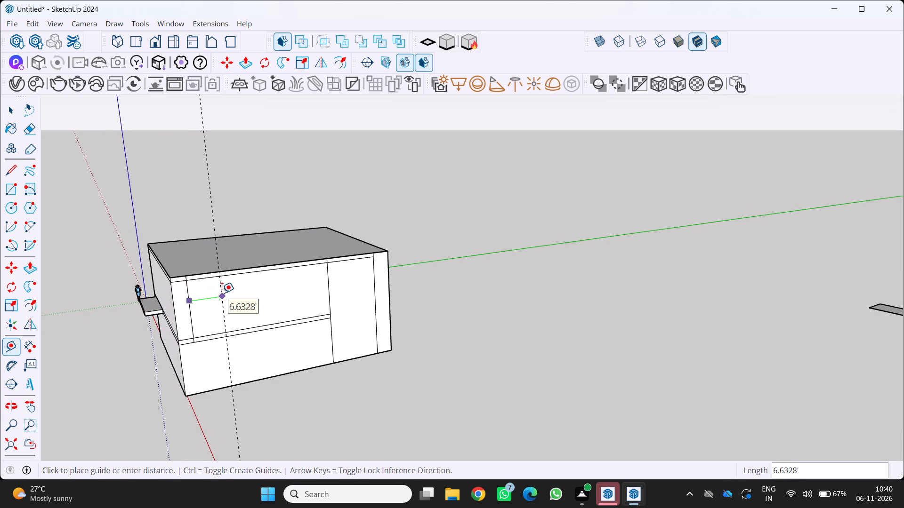
{"action": "type", "text": "3'"}
{"action": "key", "text": "Return"}
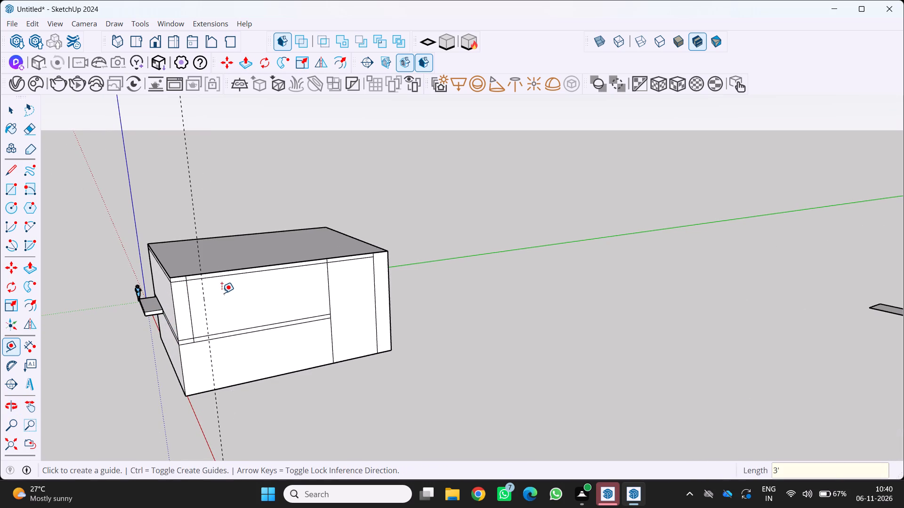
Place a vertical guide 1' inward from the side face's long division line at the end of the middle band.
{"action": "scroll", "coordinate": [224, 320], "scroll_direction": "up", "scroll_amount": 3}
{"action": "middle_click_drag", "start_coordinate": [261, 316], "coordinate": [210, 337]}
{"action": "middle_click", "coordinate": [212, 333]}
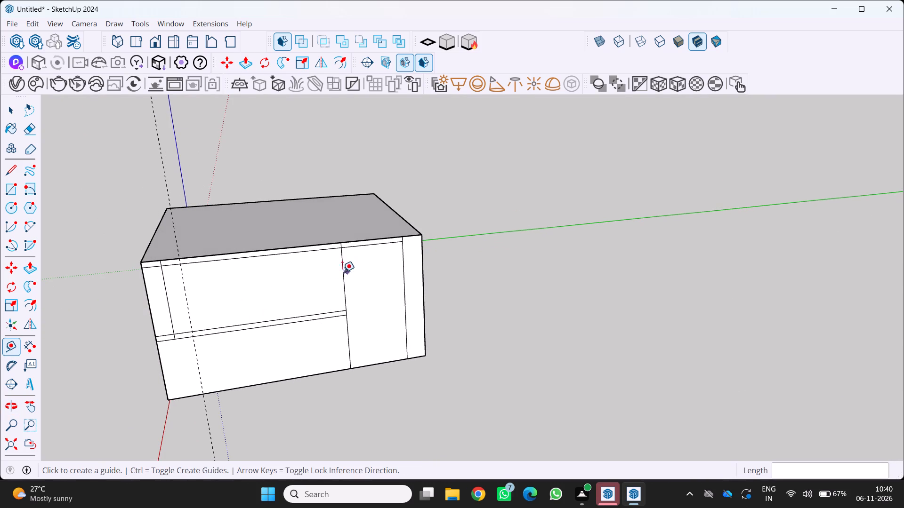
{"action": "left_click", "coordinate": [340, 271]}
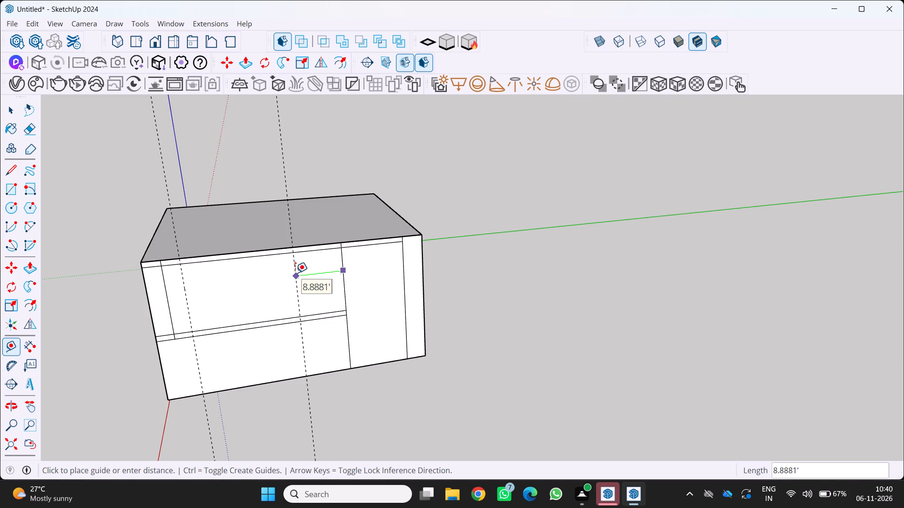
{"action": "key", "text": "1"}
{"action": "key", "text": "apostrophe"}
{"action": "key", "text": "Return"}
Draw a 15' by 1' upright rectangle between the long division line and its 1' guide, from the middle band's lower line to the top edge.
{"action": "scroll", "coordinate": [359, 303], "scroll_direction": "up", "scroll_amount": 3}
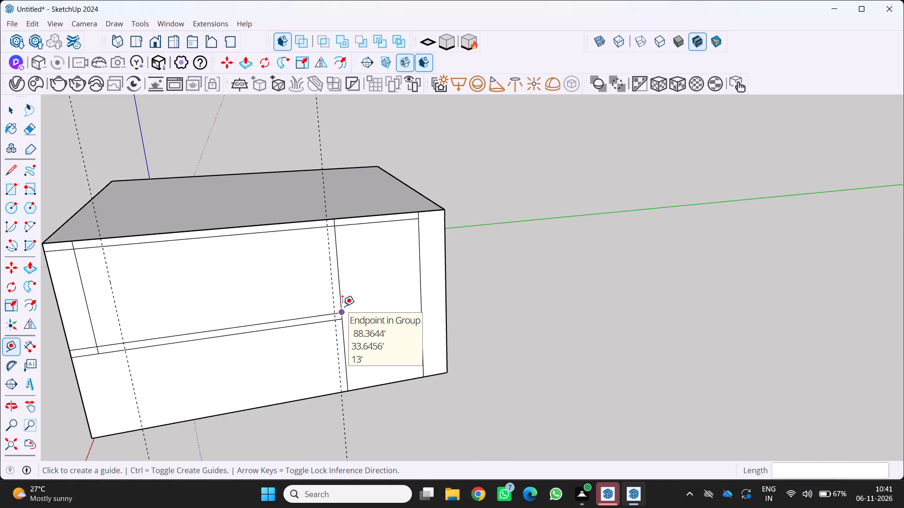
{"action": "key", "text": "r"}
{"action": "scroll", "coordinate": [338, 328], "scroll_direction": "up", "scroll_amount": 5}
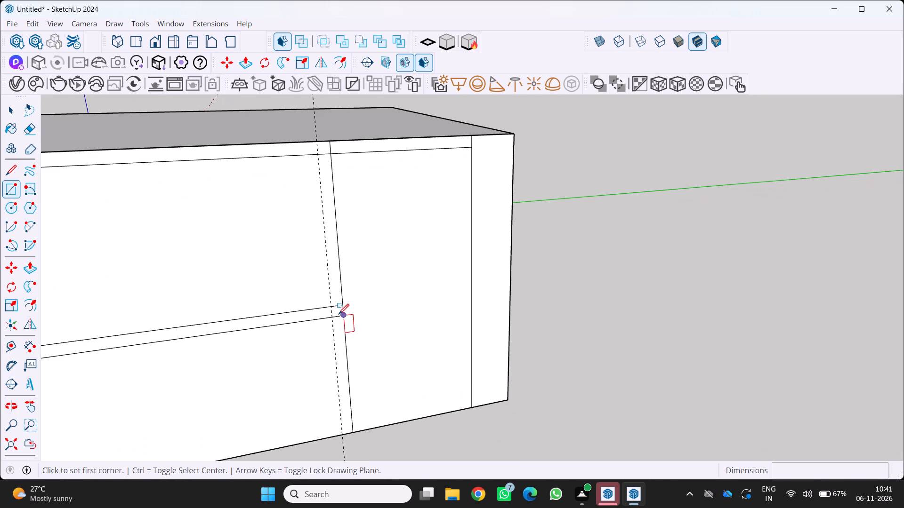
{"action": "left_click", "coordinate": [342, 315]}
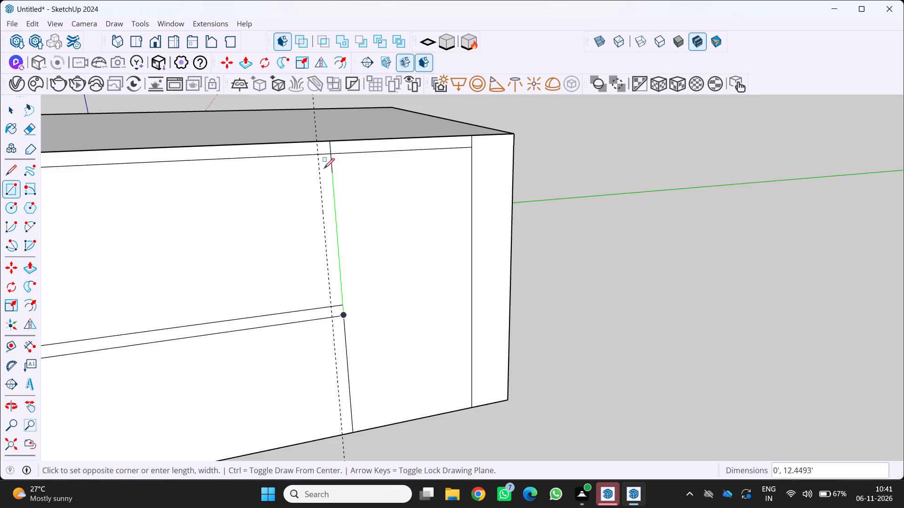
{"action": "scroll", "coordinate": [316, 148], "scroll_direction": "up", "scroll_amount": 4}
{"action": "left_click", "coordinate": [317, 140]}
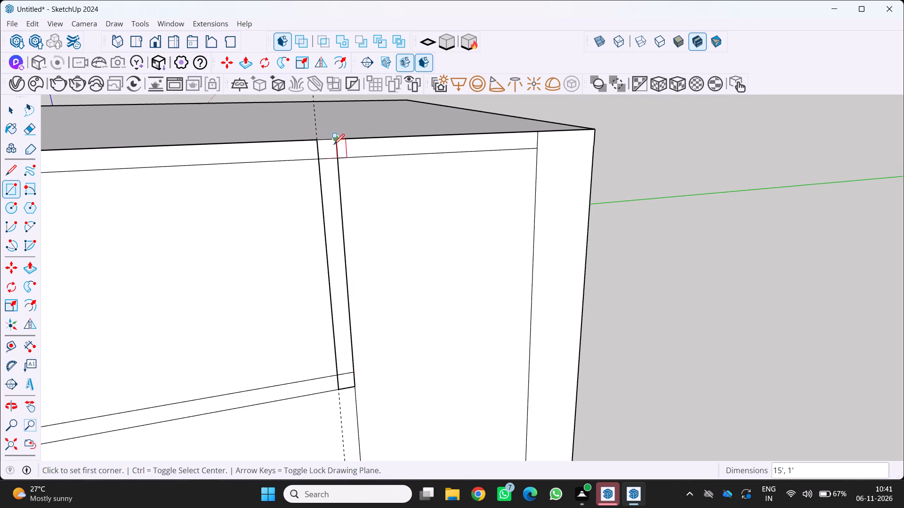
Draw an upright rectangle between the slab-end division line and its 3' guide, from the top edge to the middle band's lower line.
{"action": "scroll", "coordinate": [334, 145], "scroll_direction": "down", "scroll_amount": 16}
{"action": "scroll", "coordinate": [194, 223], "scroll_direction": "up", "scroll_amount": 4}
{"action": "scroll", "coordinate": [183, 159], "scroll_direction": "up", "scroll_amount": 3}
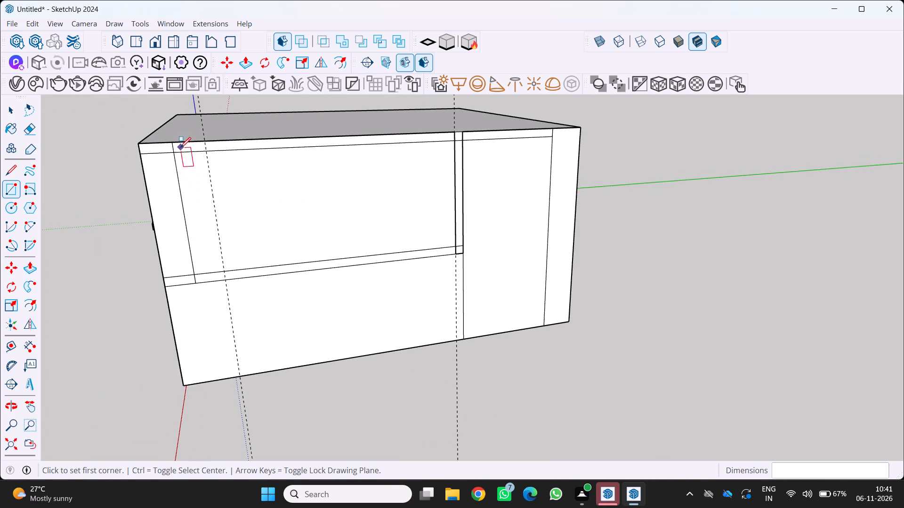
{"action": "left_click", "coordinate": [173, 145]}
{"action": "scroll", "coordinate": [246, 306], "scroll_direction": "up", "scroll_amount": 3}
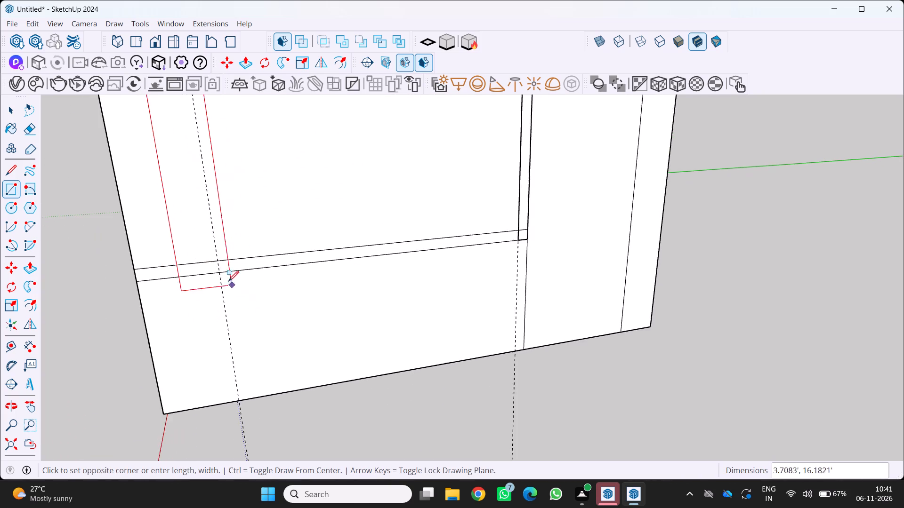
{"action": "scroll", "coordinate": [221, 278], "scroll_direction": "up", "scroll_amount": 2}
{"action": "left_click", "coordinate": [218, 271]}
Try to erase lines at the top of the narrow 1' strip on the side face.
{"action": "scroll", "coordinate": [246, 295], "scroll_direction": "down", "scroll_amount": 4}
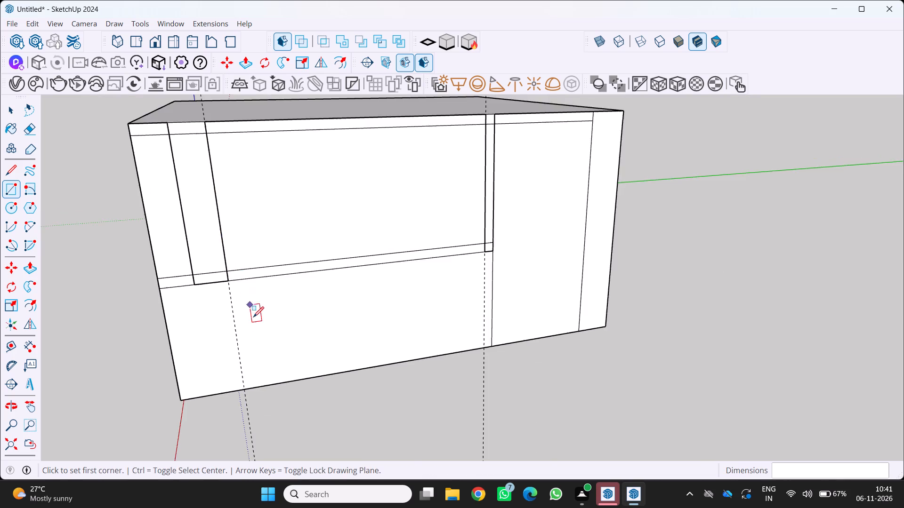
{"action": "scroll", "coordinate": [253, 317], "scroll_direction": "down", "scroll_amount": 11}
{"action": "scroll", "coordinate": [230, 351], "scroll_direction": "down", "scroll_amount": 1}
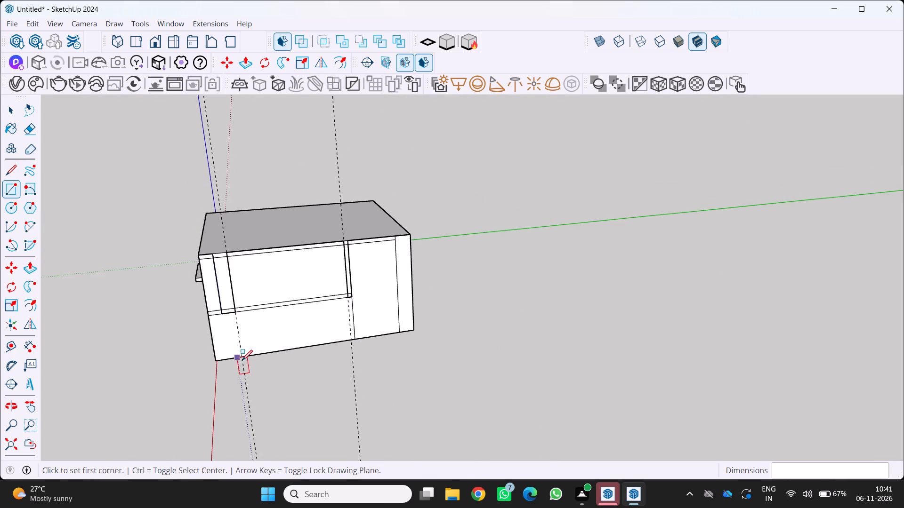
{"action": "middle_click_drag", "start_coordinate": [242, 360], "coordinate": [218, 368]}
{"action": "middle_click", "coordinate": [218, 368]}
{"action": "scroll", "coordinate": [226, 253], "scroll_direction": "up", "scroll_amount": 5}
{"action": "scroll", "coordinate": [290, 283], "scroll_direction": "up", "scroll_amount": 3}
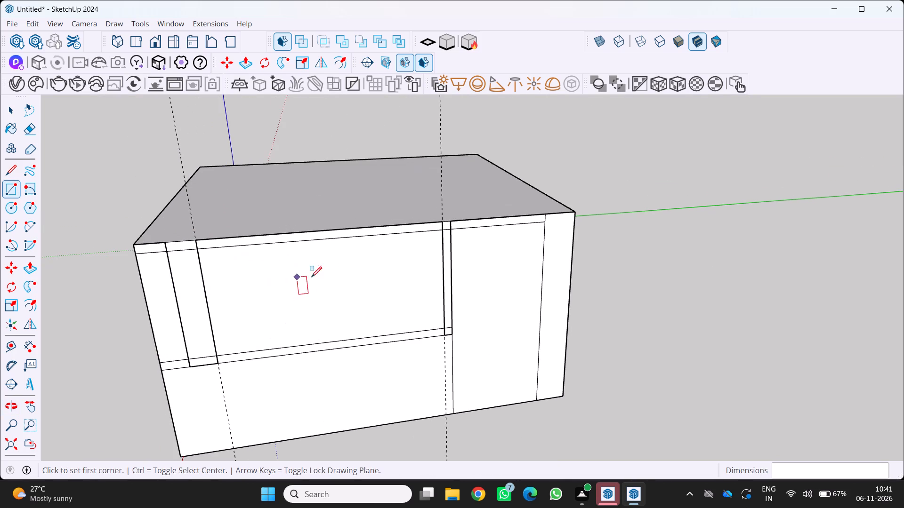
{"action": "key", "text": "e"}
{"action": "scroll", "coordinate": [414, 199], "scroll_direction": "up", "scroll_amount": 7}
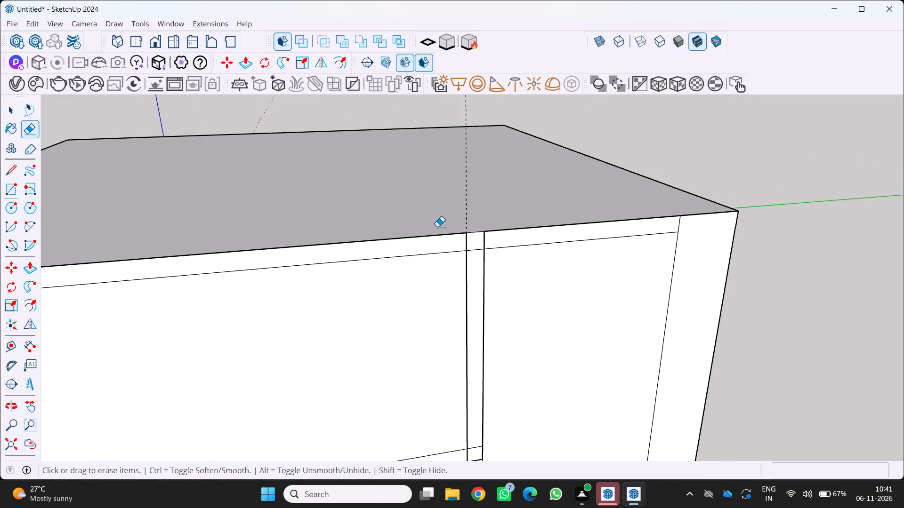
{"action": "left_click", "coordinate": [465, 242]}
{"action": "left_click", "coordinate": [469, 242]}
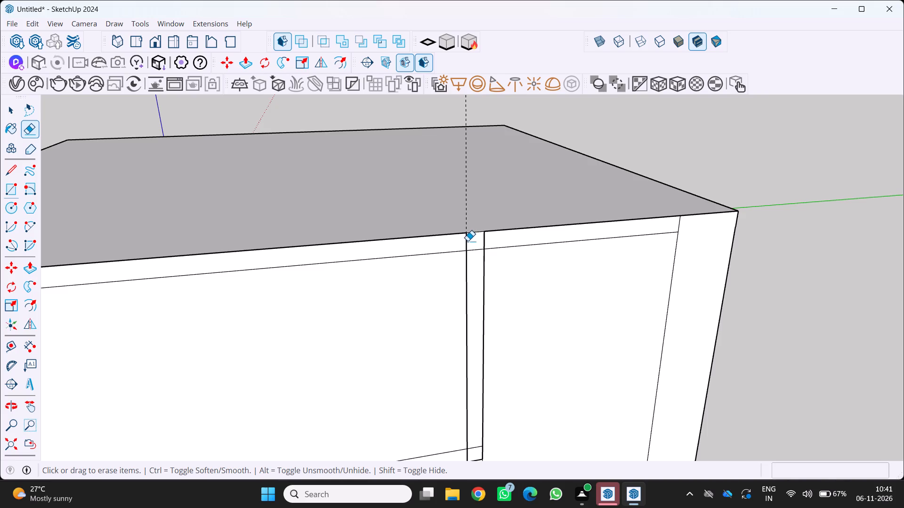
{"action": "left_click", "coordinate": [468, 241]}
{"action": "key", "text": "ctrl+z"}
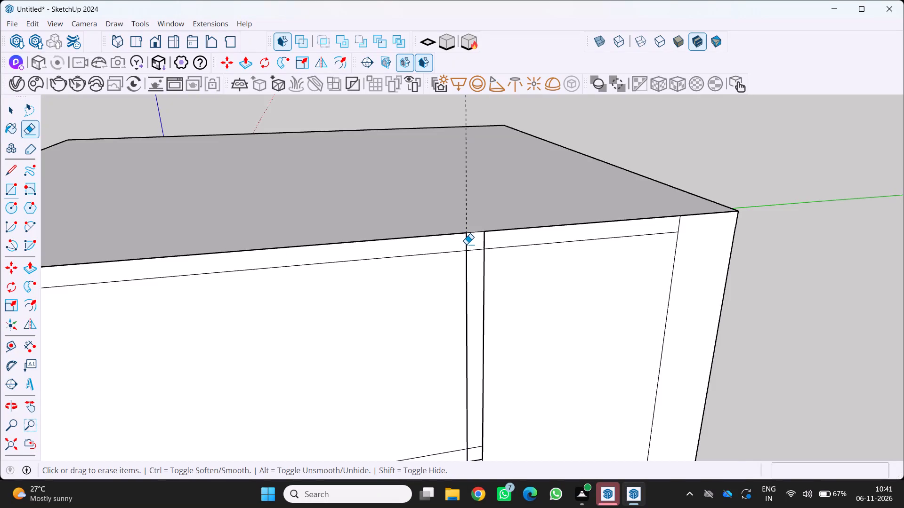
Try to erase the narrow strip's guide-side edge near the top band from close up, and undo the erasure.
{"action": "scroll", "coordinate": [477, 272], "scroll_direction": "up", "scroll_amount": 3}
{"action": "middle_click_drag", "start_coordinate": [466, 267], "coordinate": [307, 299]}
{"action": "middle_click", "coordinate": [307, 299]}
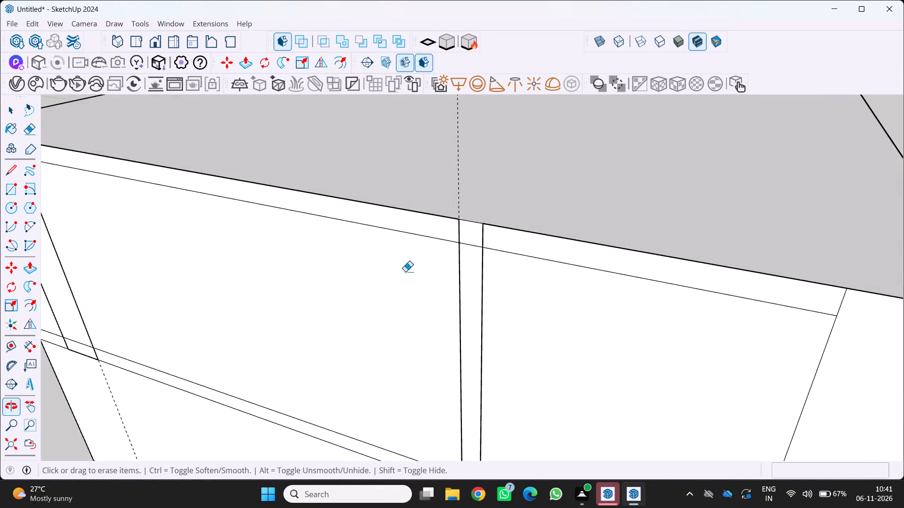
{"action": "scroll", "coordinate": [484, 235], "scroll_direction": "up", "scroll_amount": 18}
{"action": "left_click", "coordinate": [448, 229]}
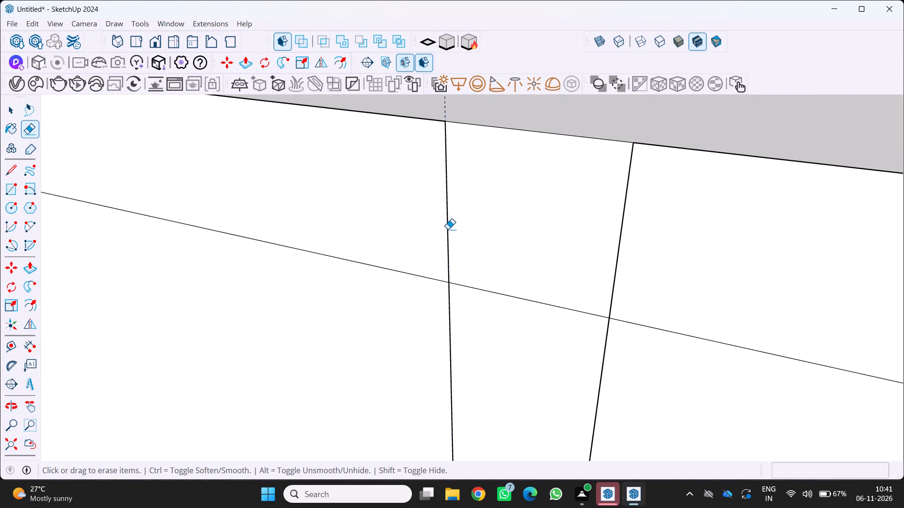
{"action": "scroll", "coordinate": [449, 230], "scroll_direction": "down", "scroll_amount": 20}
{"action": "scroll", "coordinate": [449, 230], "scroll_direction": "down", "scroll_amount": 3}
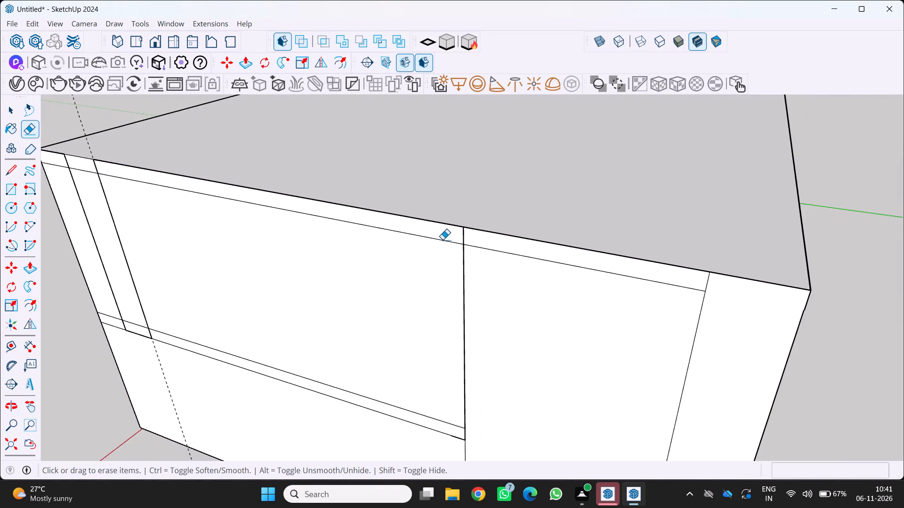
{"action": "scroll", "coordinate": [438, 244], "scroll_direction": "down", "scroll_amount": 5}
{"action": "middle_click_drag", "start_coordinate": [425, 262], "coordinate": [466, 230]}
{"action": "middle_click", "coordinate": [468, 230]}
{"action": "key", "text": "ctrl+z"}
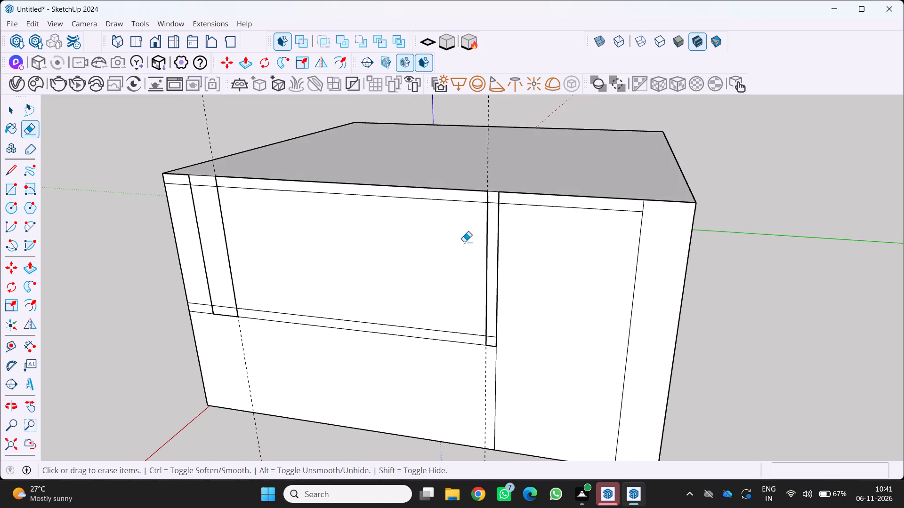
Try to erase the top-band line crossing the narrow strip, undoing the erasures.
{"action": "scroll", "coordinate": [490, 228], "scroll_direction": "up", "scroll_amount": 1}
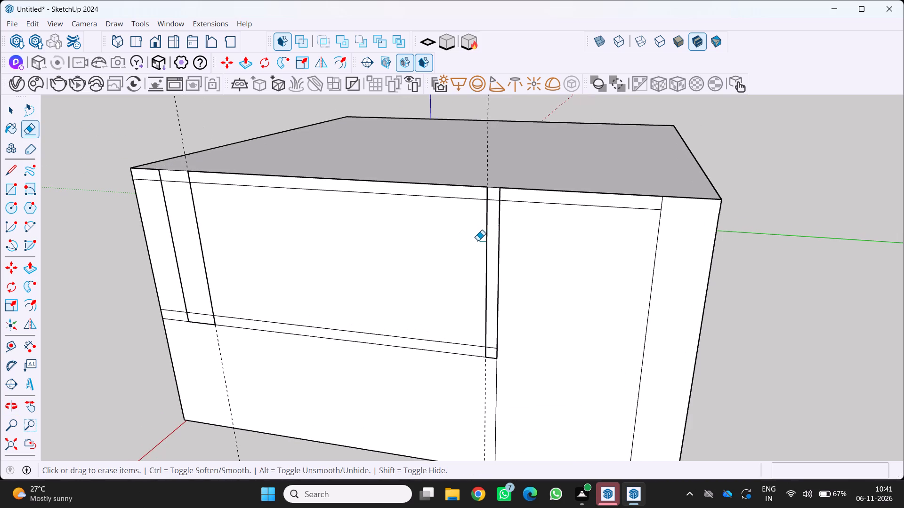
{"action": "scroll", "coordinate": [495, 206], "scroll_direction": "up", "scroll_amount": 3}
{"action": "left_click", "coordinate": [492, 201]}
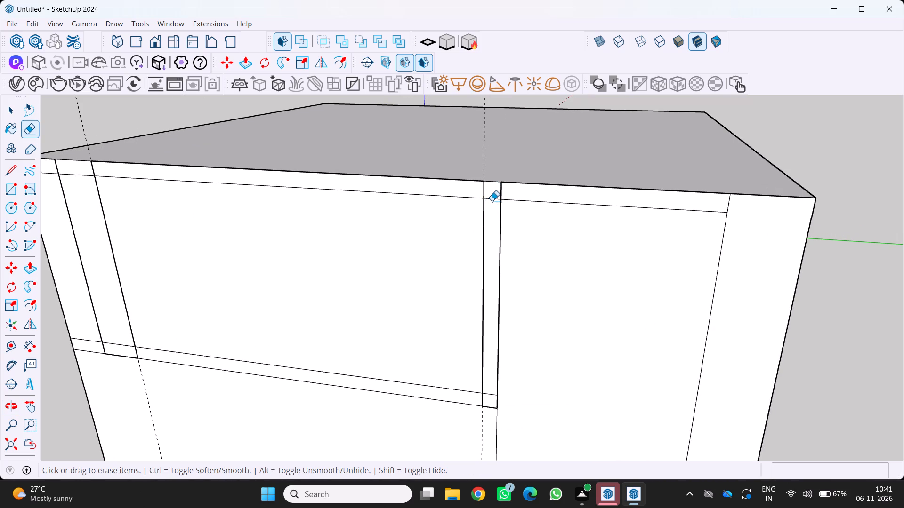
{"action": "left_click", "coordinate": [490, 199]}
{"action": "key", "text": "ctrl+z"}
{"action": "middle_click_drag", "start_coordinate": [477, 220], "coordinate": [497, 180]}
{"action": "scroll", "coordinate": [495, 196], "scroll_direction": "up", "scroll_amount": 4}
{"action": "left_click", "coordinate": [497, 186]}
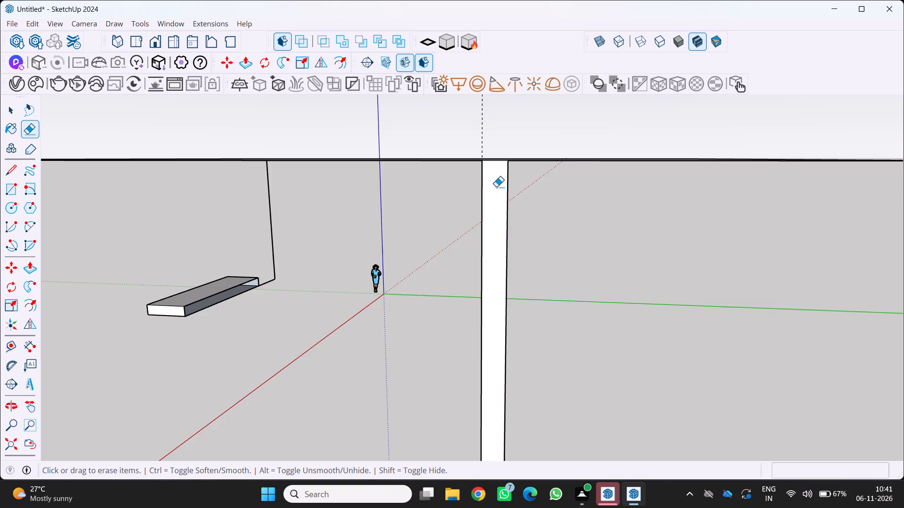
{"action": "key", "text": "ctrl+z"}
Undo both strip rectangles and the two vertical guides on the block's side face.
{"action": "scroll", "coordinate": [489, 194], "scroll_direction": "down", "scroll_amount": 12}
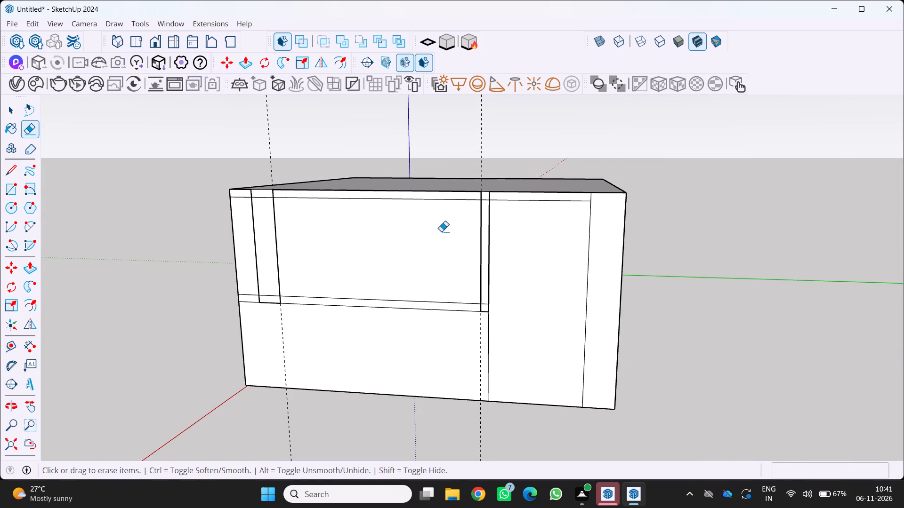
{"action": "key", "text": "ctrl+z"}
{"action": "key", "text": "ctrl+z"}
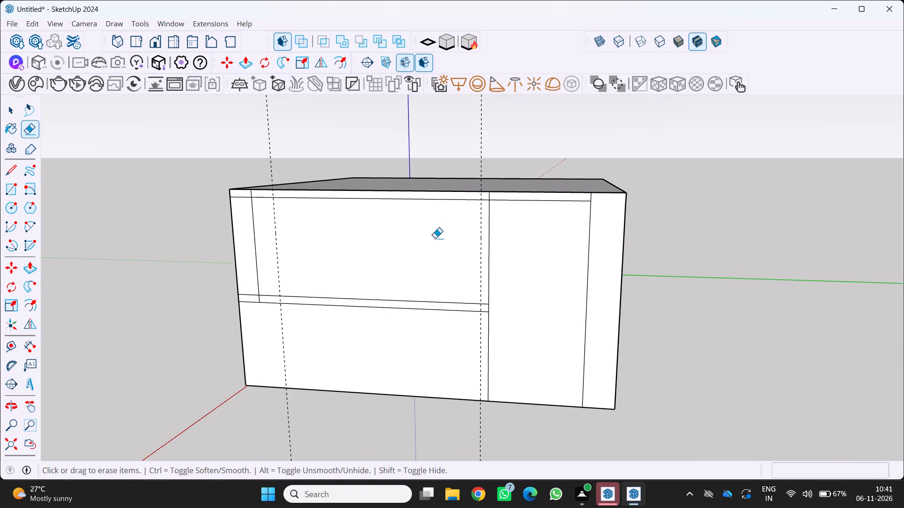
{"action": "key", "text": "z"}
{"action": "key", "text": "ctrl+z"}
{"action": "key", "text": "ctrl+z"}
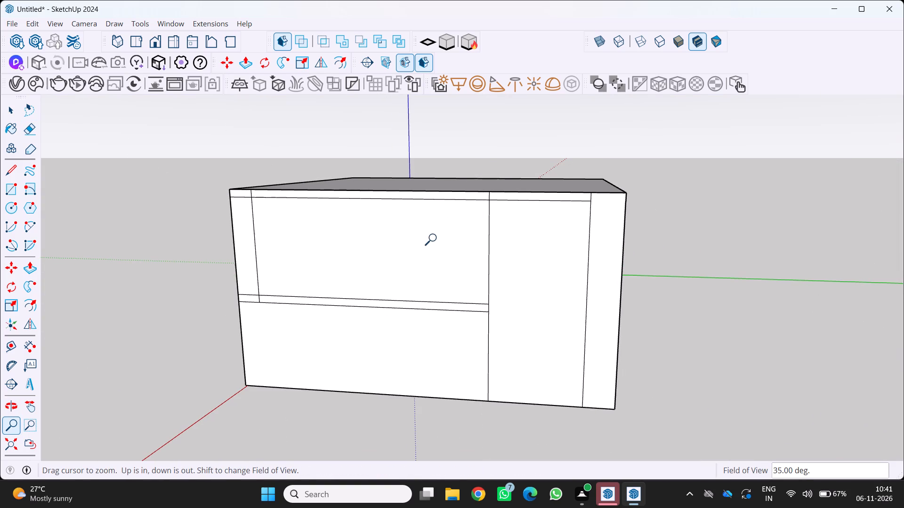
Open the block's group for editing, select all its connected geometry, and clear the selection.
{"action": "middle_click_drag", "start_coordinate": [432, 247], "coordinate": [472, 242]}
{"action": "middle_click", "coordinate": [472, 242]}
{"action": "key", "text": "space"}
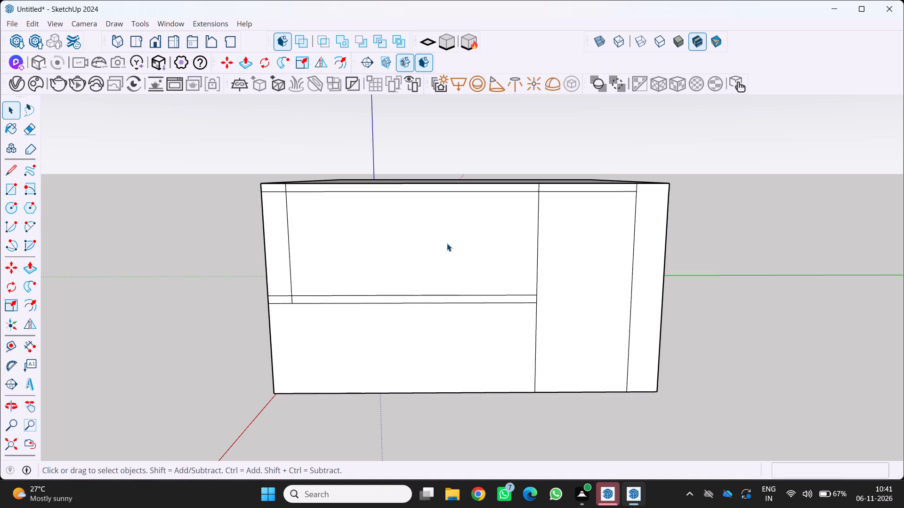
{"action": "double_click", "coordinate": [447, 239]}
{"action": "left_click", "coordinate": [447, 239]}
{"action": "left_click", "coordinate": [448, 238]}
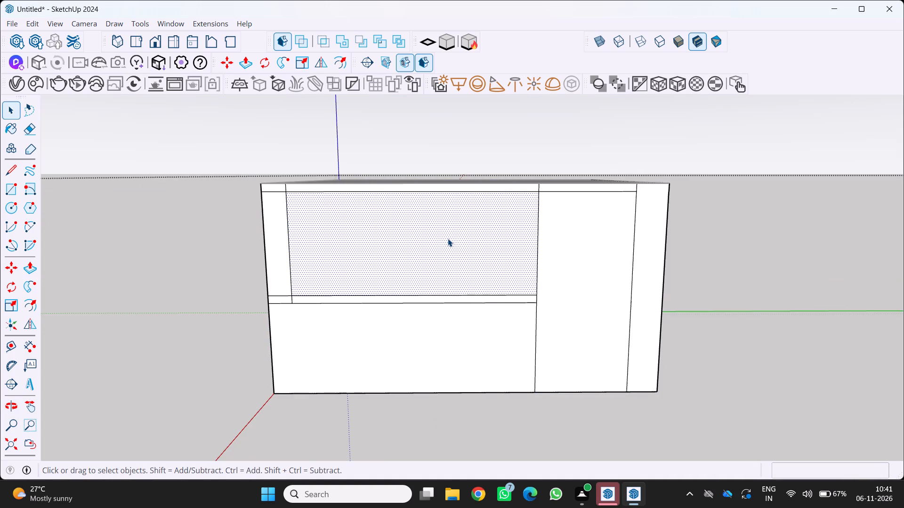
{"action": "triple_click", "coordinate": [447, 238]}
{"action": "triple_click", "coordinate": [447, 238]}
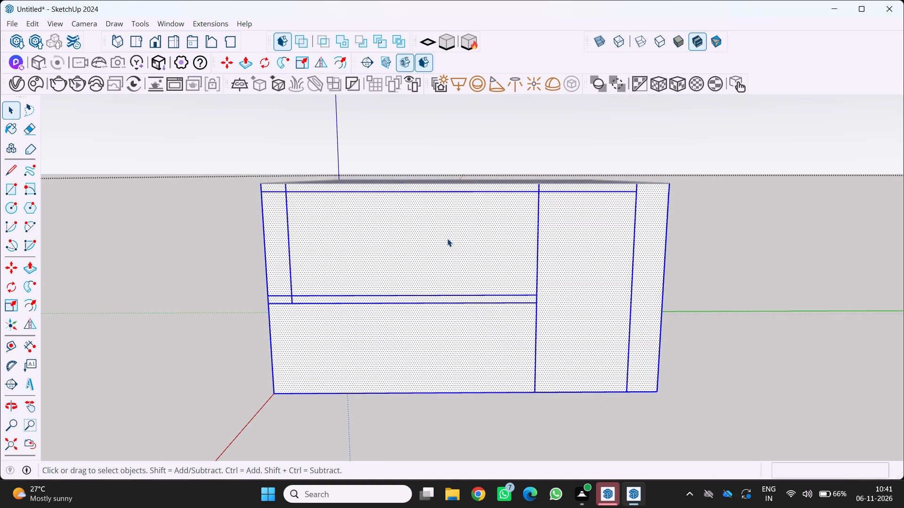
{"action": "double_click", "coordinate": [447, 238]}
{"action": "scroll", "coordinate": [441, 238], "scroll_direction": "down", "scroll_amount": 4}
{"action": "middle_click_drag", "start_coordinate": [435, 240], "coordinate": [382, 255]}
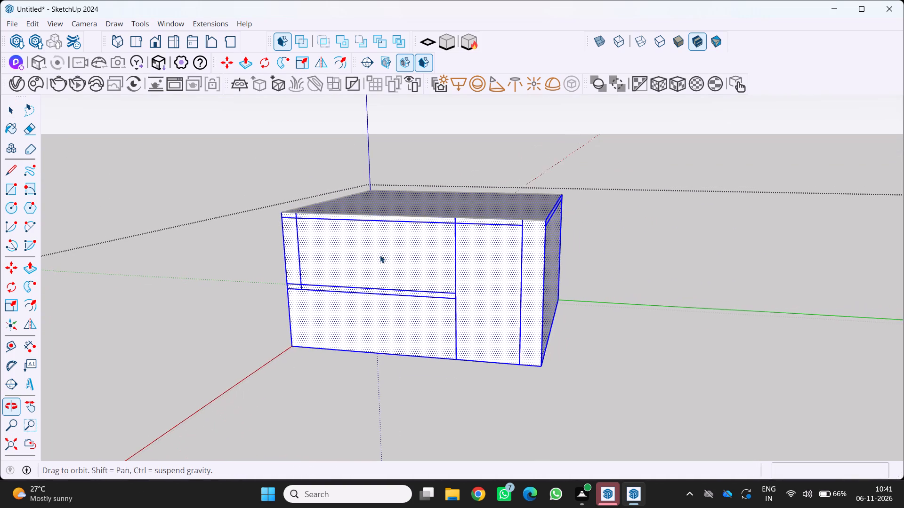
{"action": "double_click", "coordinate": [595, 295]}
{"action": "left_click", "coordinate": [562, 294]}
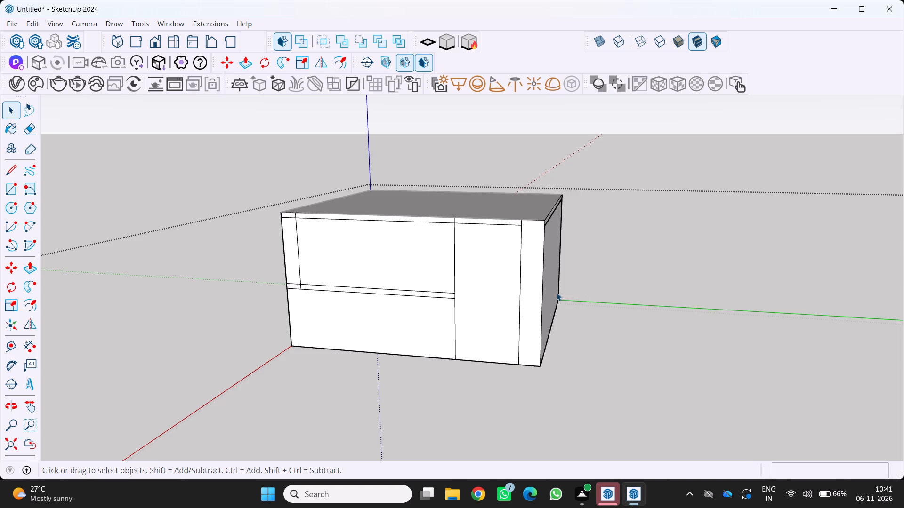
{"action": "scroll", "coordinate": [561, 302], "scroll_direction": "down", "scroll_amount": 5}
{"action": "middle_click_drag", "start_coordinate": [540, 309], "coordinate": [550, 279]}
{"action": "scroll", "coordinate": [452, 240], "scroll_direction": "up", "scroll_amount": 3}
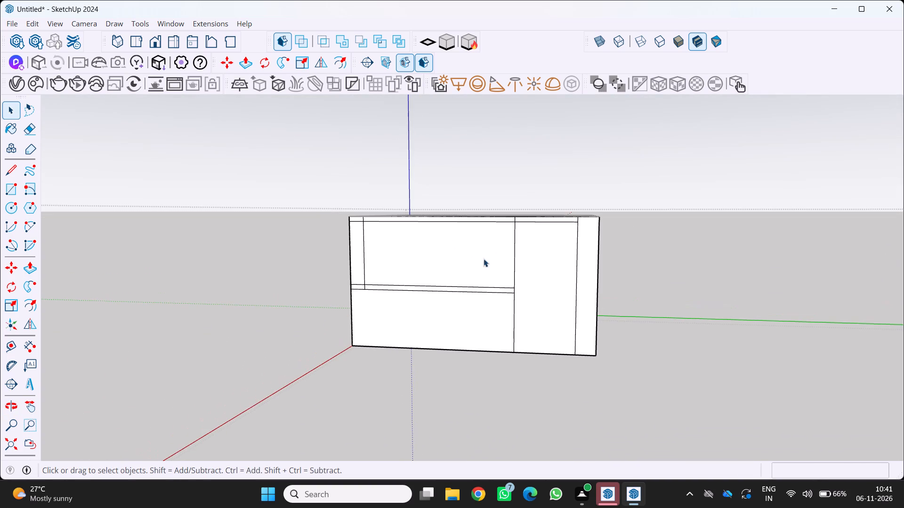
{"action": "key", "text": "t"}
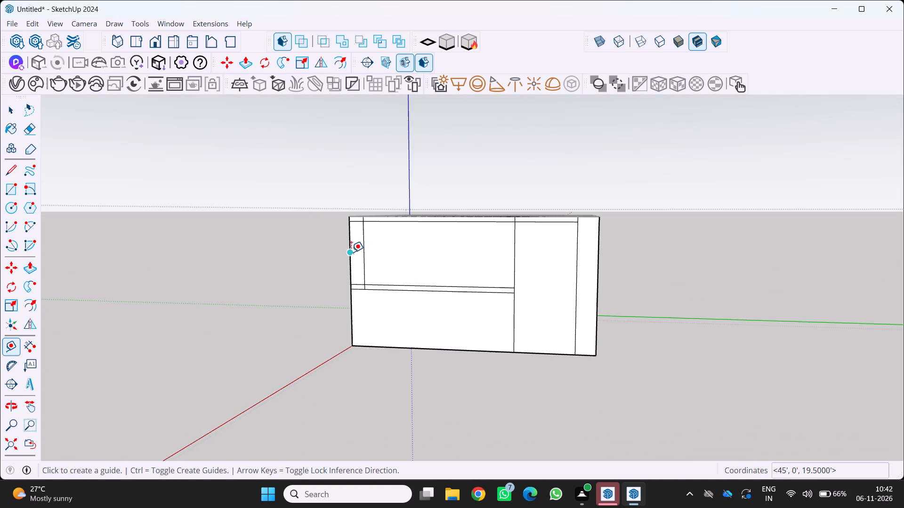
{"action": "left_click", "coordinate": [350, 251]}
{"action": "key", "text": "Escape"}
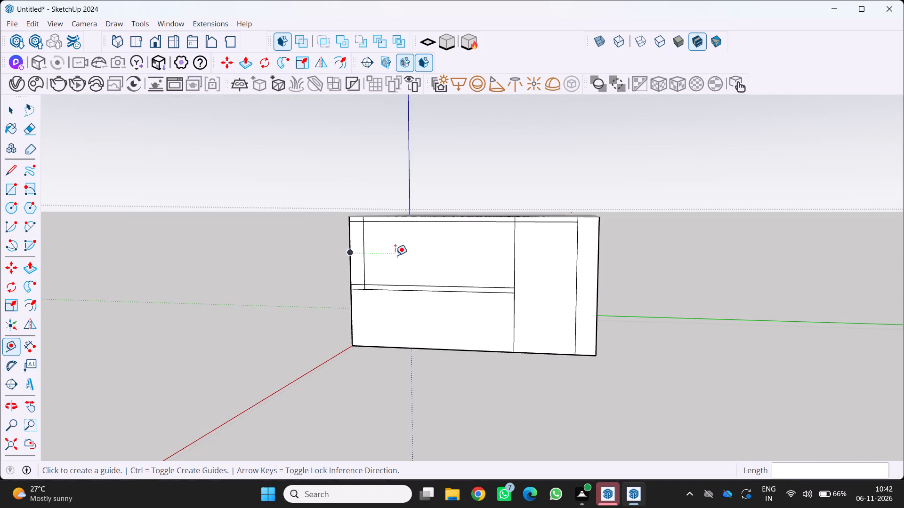
Place a vertical guide on the side face, 3' inward from the upper vertical line near the block's corner.
{"action": "key", "text": "t"}
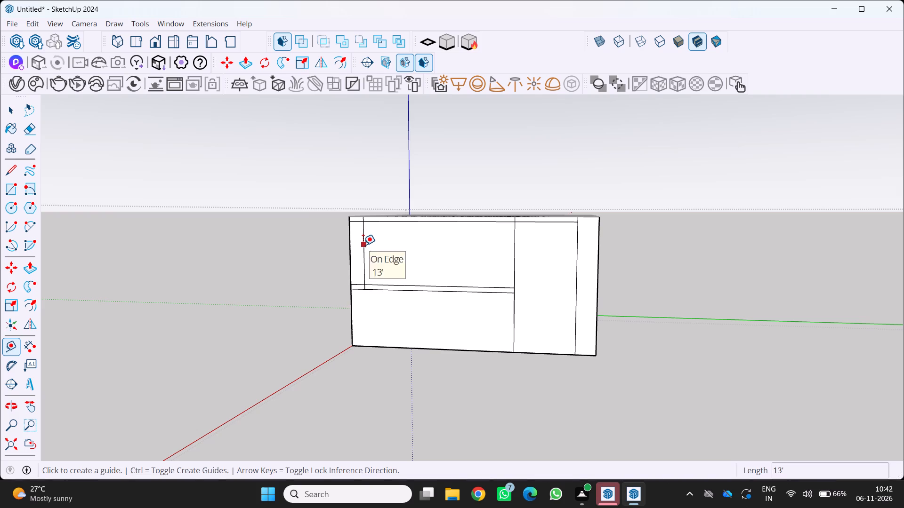
{"action": "left_click", "coordinate": [363, 245]}
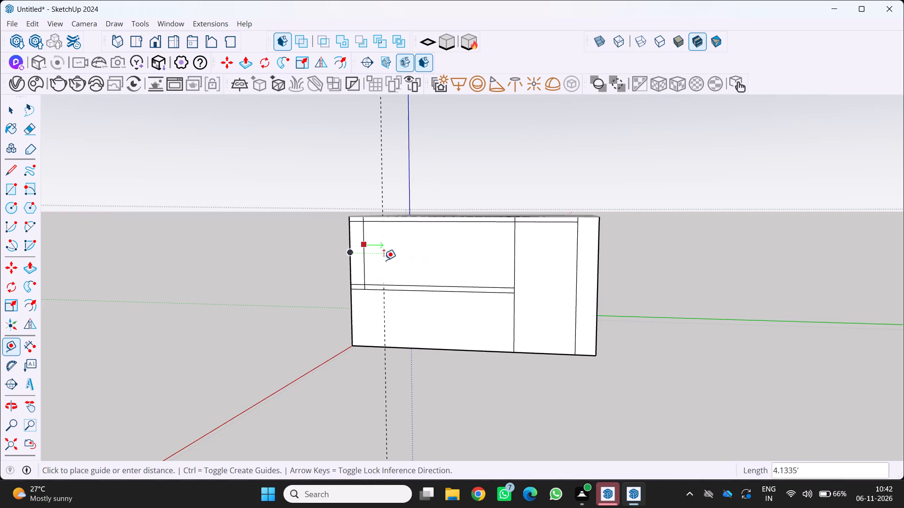
{"action": "scroll", "coordinate": [383, 260], "scroll_direction": "up", "scroll_amount": 9}
{"action": "scroll", "coordinate": [427, 282], "scroll_direction": "down", "scroll_amount": 5}
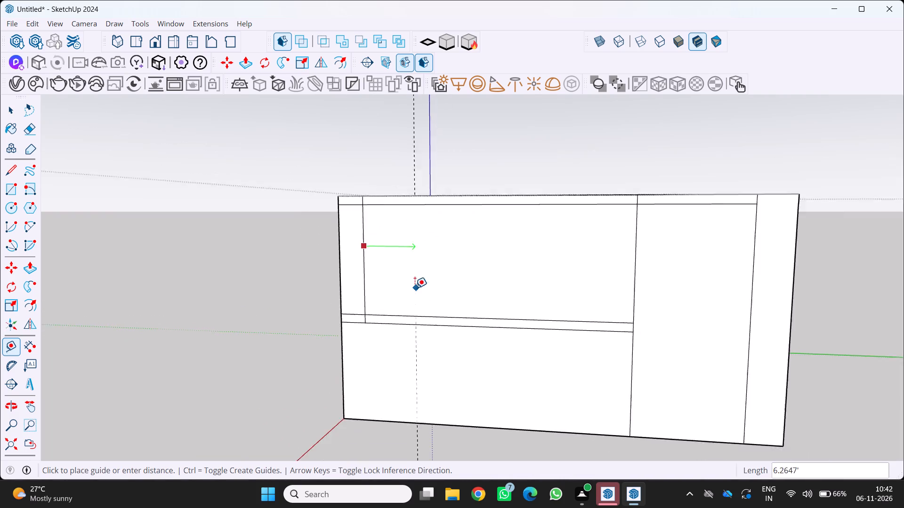
{"action": "middle_click_drag", "start_coordinate": [409, 283], "coordinate": [428, 350]}
{"action": "middle_click", "coordinate": [428, 350]}
{"action": "middle_click", "coordinate": [427, 350]}
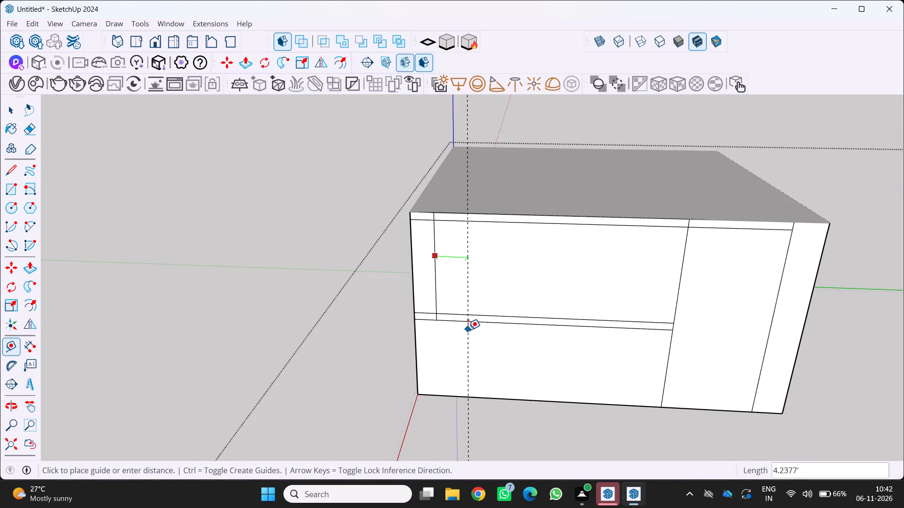
{"action": "key", "text": "3"}
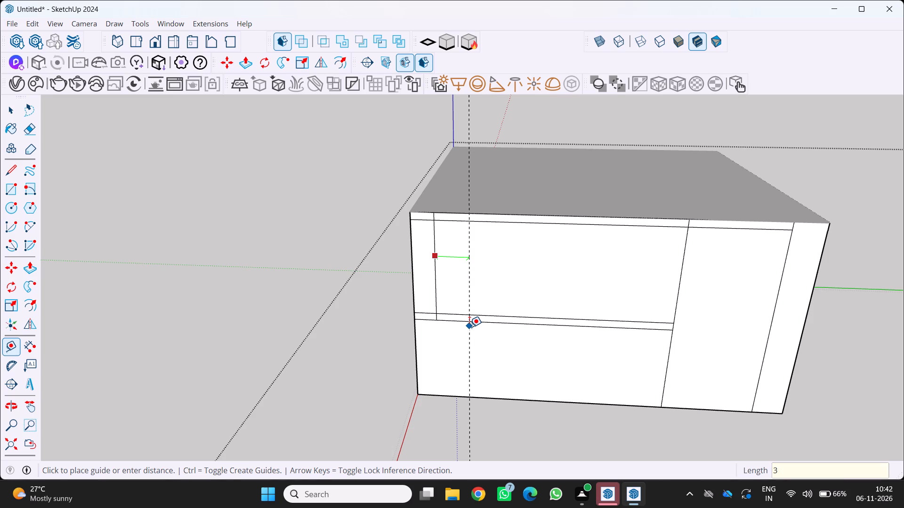
{"action": "key", "text": "apostrophe"}
{"action": "key", "text": "Return"}
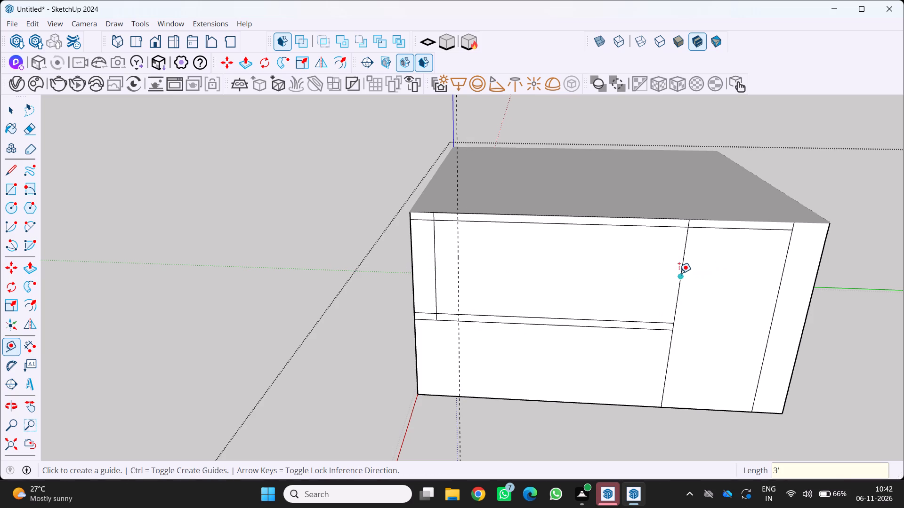
Place a second vertical guide 1' from the full-height division line, on the side toward the first guide.
{"action": "left_click_drag", "start_coordinate": [679, 273], "coordinate": [672, 273]}
{"action": "type", "text": "1'"}
{"action": "key", "text": "Return"}
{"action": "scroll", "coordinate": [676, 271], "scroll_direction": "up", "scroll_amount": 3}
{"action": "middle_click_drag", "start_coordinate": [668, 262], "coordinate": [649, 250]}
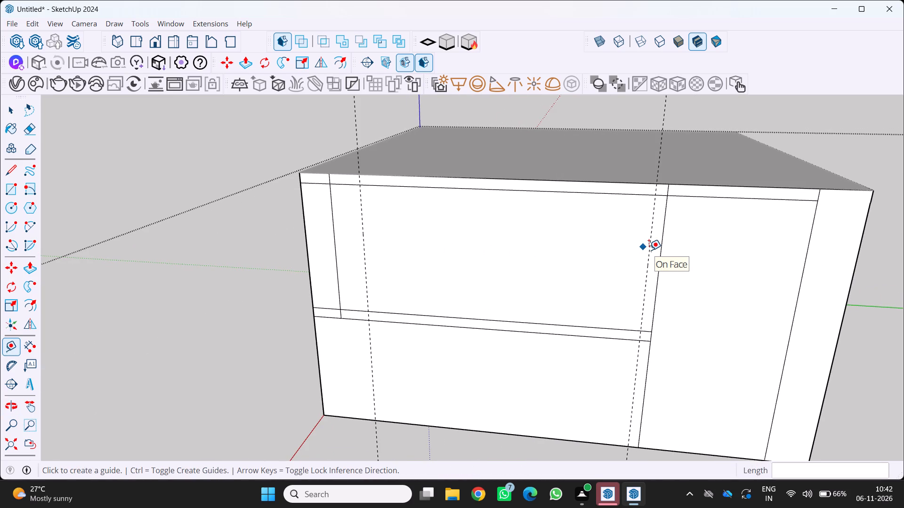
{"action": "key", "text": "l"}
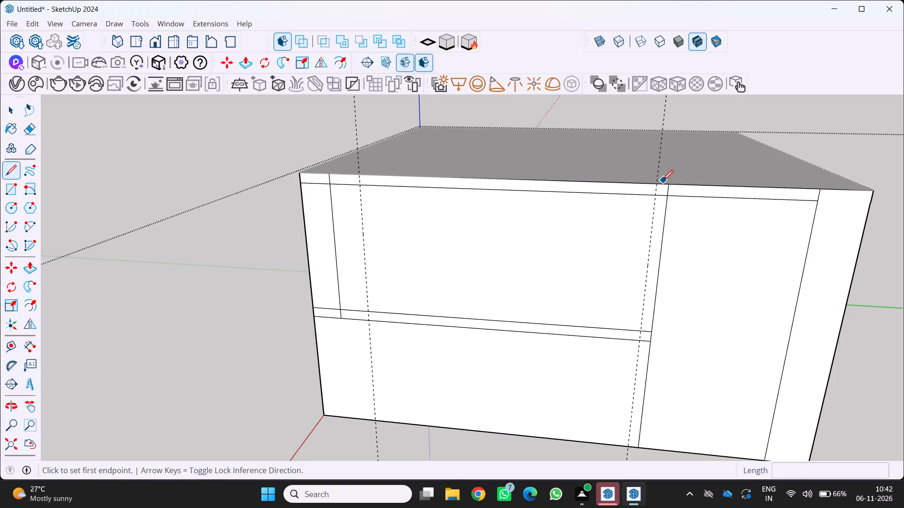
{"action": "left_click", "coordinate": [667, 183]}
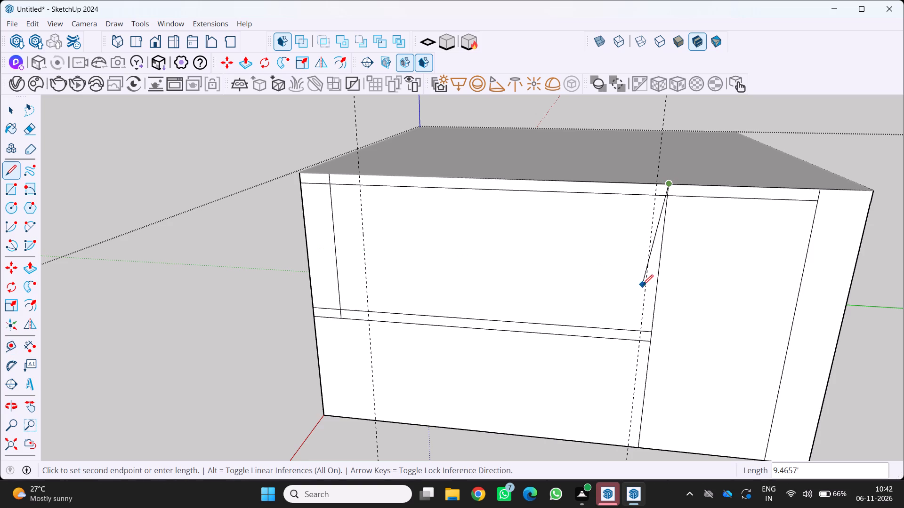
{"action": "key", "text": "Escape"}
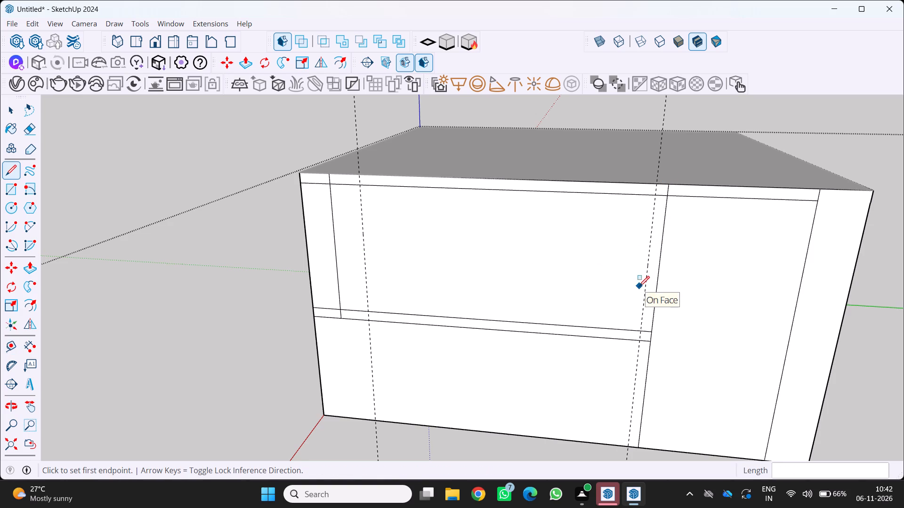
Draw 15'-high rectangles between each guide and its reference line, 1' and 3' wide, from the top edge to the middle band's lower line.
{"action": "key", "text": "r"}
{"action": "left_click", "coordinate": [670, 185]}
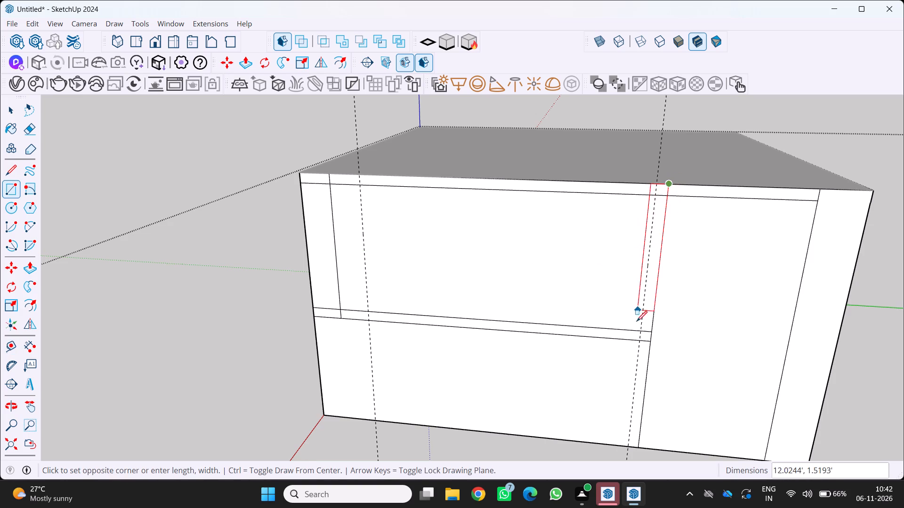
{"action": "left_click", "coordinate": [638, 341]}
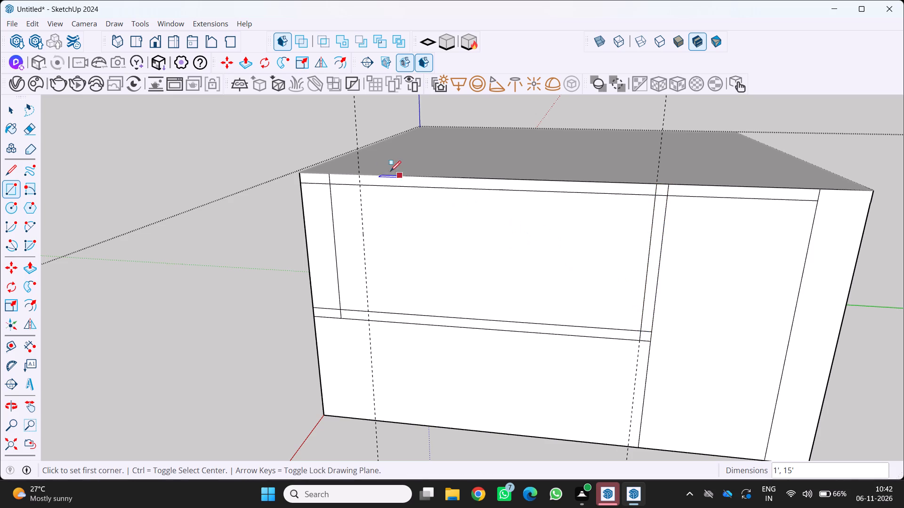
{"action": "left_click", "coordinate": [330, 174]}
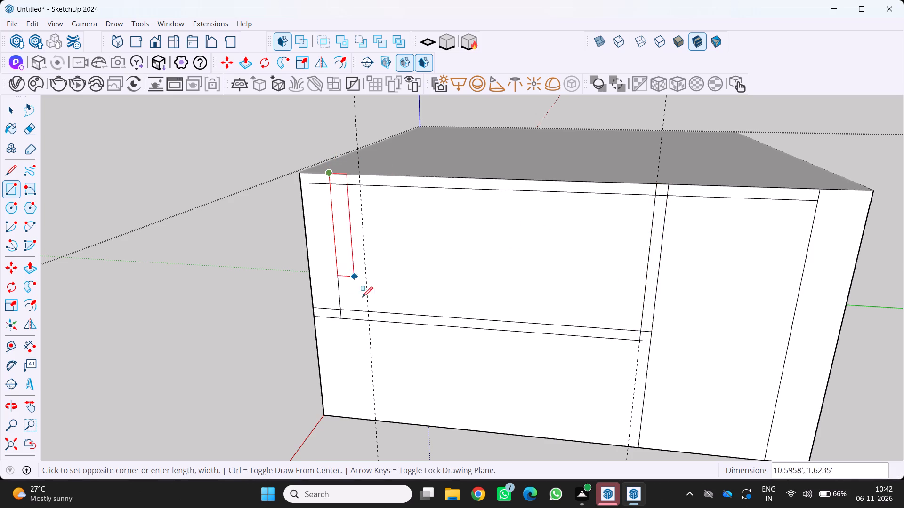
{"action": "left_click", "coordinate": [369, 323]}
{"action": "key", "text": "space"}
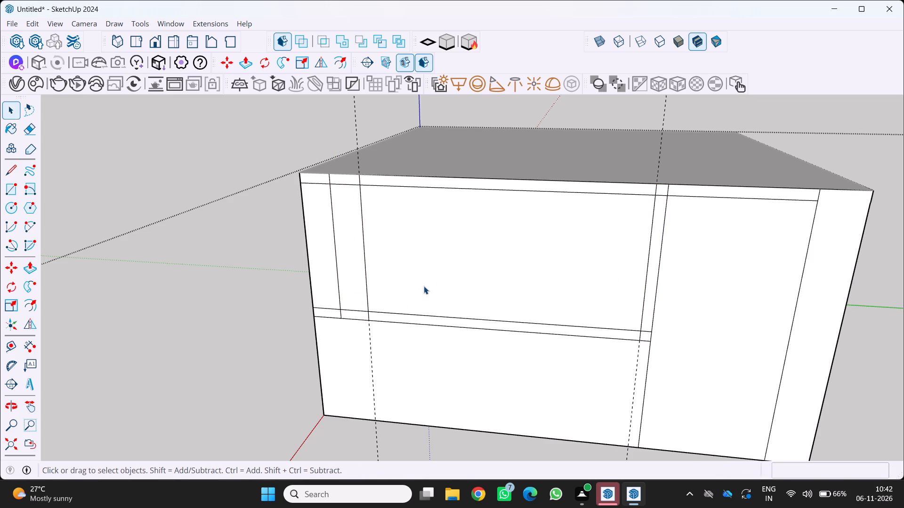
Erase the 1' strip's guide-side edge within the top band and the top-band line crossing that strip.
{"action": "key", "text": "e"}
{"action": "scroll", "coordinate": [751, 169], "scroll_direction": "up", "scroll_amount": 2}
{"action": "scroll", "coordinate": [648, 182], "scroll_direction": "up", "scroll_amount": 2}
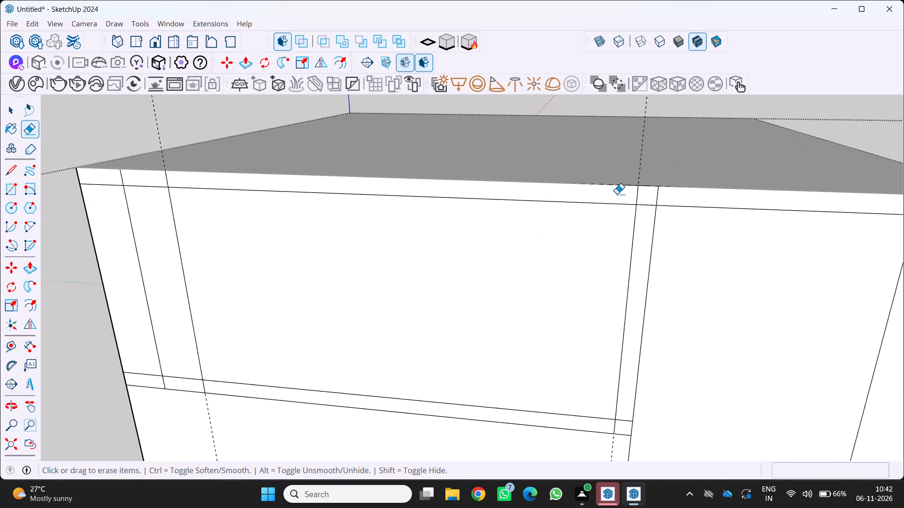
{"action": "scroll", "coordinate": [617, 194], "scroll_direction": "up", "scroll_amount": 5}
{"action": "left_click", "coordinate": [644, 195]}
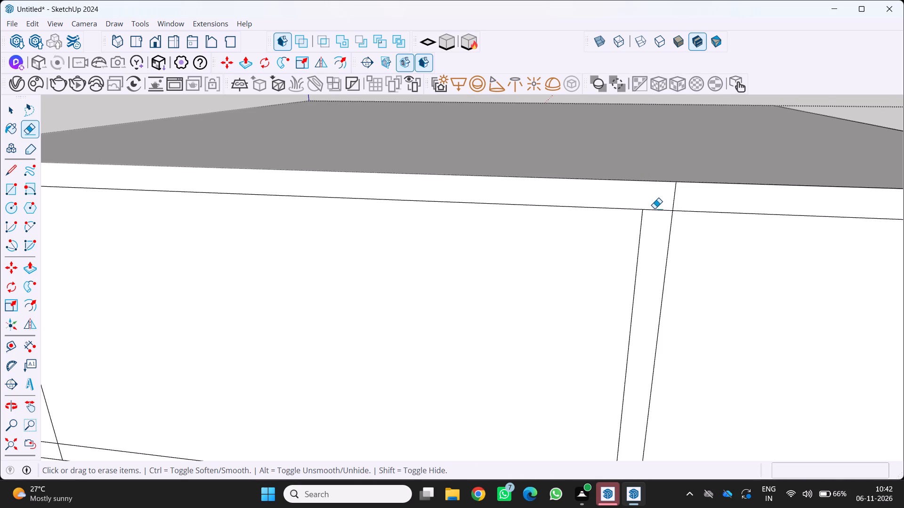
{"action": "left_click", "coordinate": [655, 210]}
Erase the middle band's upper line where it crosses the 1' strip.
{"action": "scroll", "coordinate": [655, 207], "scroll_direction": "down", "scroll_amount": 16}
{"action": "scroll", "coordinate": [649, 262], "scroll_direction": "up", "scroll_amount": 5}
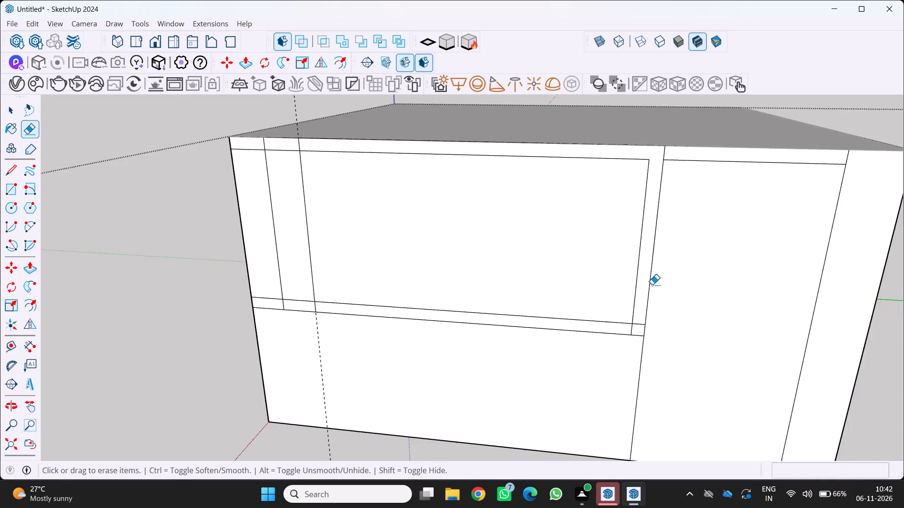
{"action": "scroll", "coordinate": [652, 285], "scroll_direction": "up", "scroll_amount": 3}
{"action": "left_click", "coordinate": [638, 332]}
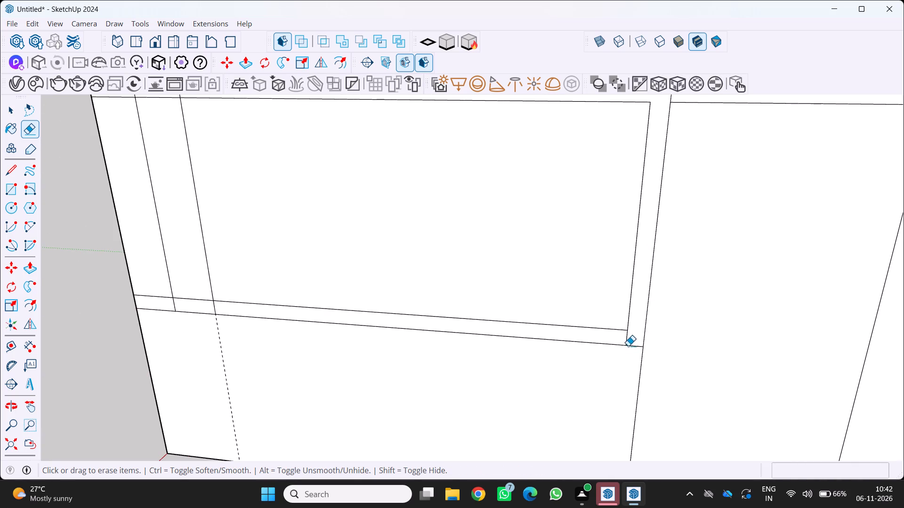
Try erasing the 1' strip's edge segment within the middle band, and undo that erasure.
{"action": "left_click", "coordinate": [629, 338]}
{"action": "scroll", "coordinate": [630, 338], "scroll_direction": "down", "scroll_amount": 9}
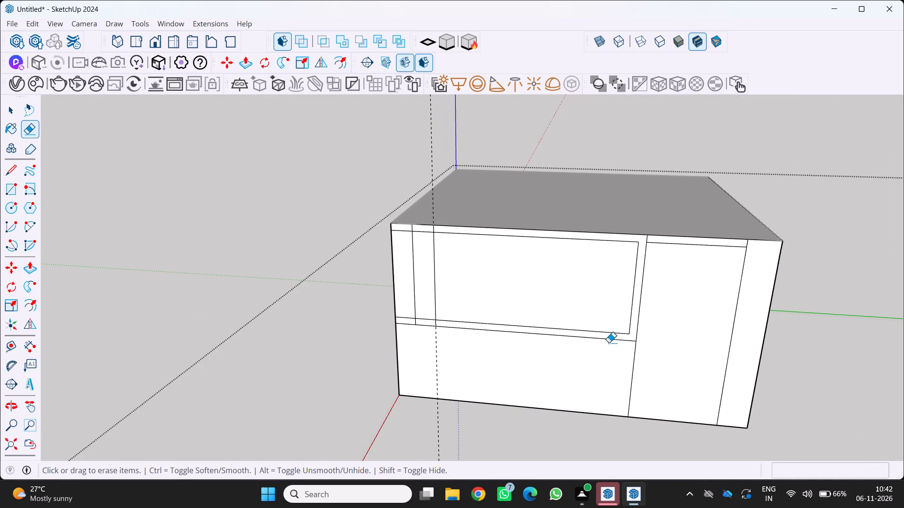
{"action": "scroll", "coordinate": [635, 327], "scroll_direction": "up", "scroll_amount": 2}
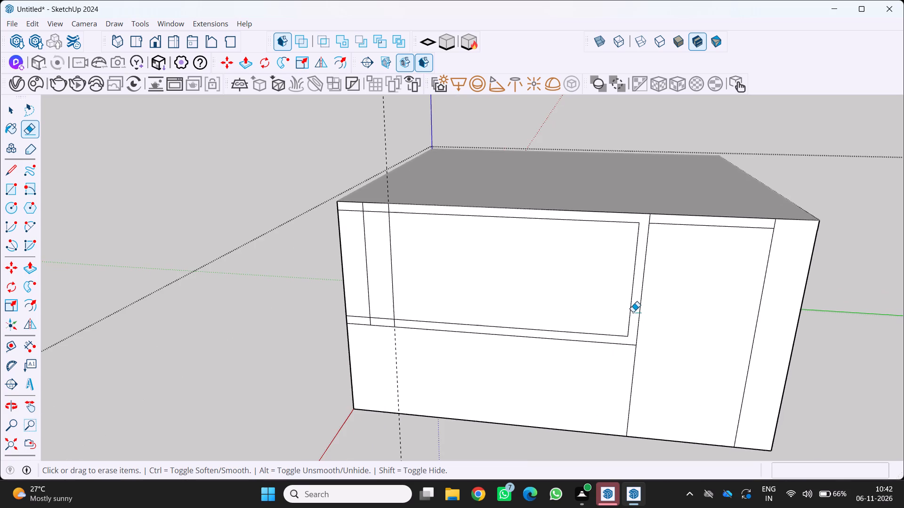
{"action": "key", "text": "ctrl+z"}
Extrude the joined top band and 1' vertical strip outward 5' from the side face.
{"action": "scroll", "coordinate": [628, 342], "scroll_direction": "up", "scroll_amount": 2}
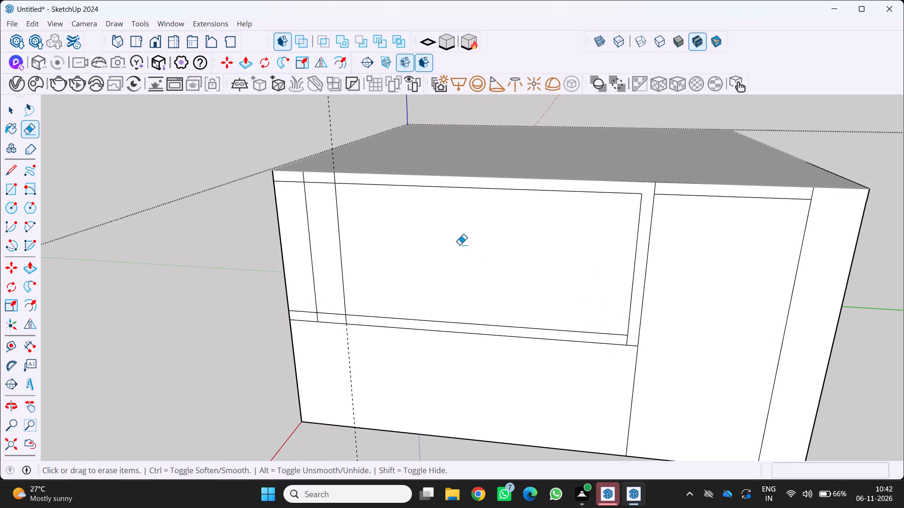
{"action": "middle_click_drag", "start_coordinate": [429, 238], "coordinate": [463, 249]}
{"action": "scroll", "coordinate": [436, 239], "scroll_direction": "up", "scroll_amount": 1}
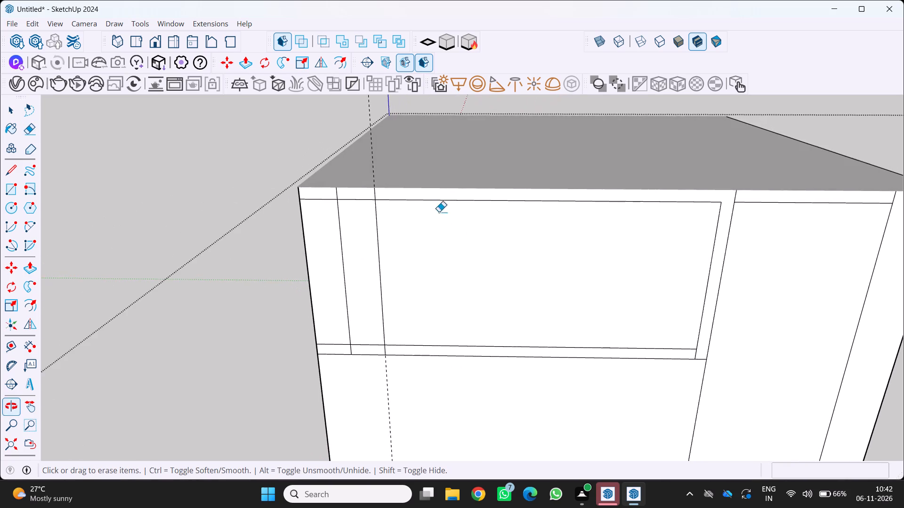
{"action": "scroll", "coordinate": [411, 197], "scroll_direction": "up", "scroll_amount": 2}
{"action": "middle_click_drag", "start_coordinate": [418, 207], "coordinate": [386, 214]}
{"action": "key", "text": "p"}
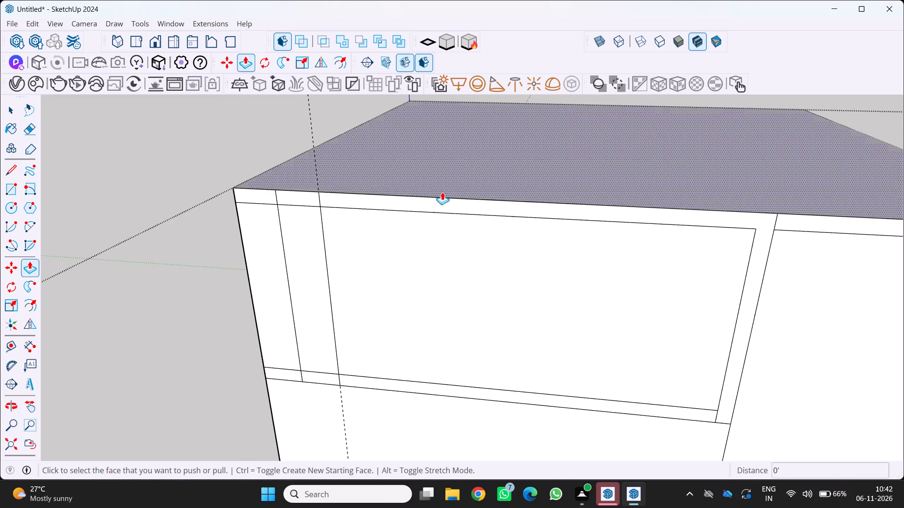
{"action": "left_click", "coordinate": [443, 200]}
{"action": "scroll", "coordinate": [438, 222], "scroll_direction": "down", "scroll_amount": 4}
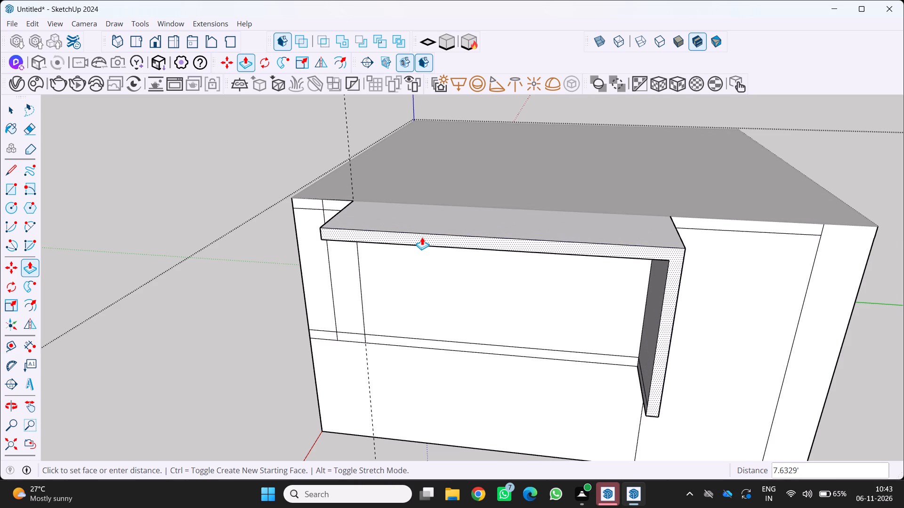
{"action": "type", "text": "5'"}
{"action": "key", "text": "Return"}
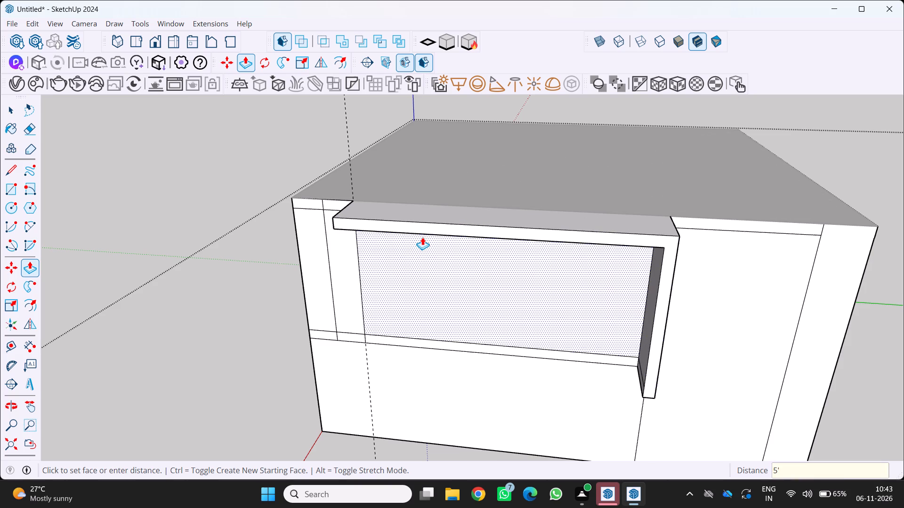
Extrude the middle band between the 3' guide and the 1' strip outward 5', flush with the projecting frame.
{"action": "middle_click_drag", "start_coordinate": [480, 318], "coordinate": [545, 269]}
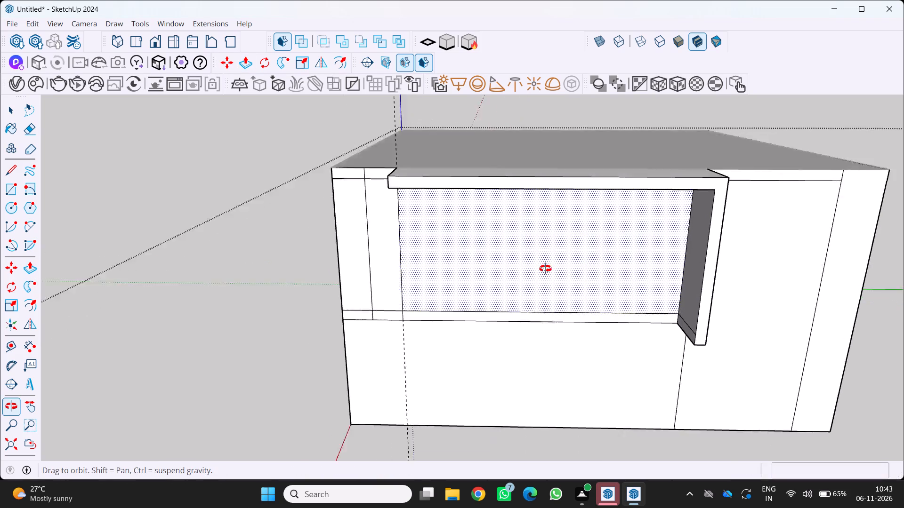
{"action": "middle_click_drag", "start_coordinate": [545, 269], "coordinate": [563, 250]}
{"action": "left_click", "coordinate": [517, 255]}
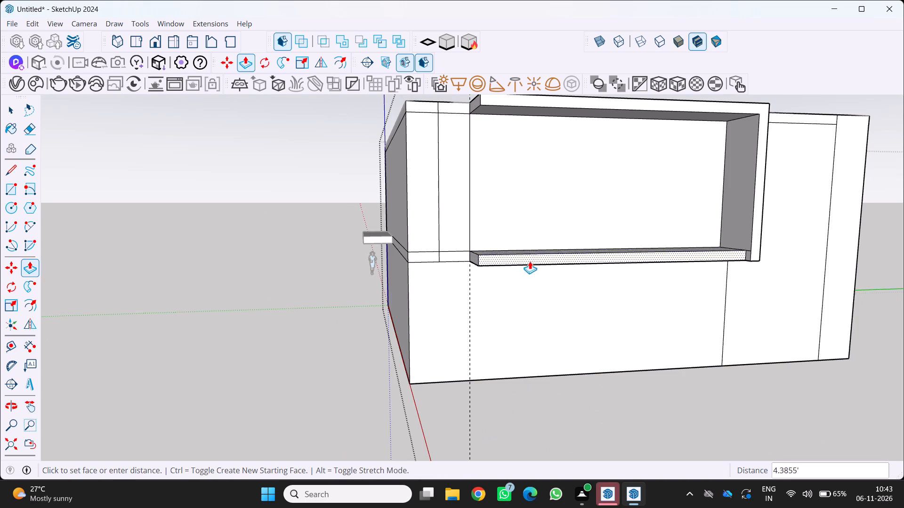
{"action": "scroll", "coordinate": [531, 262], "scroll_direction": "down", "scroll_amount": 1}
{"action": "left_click", "coordinate": [747, 256]}
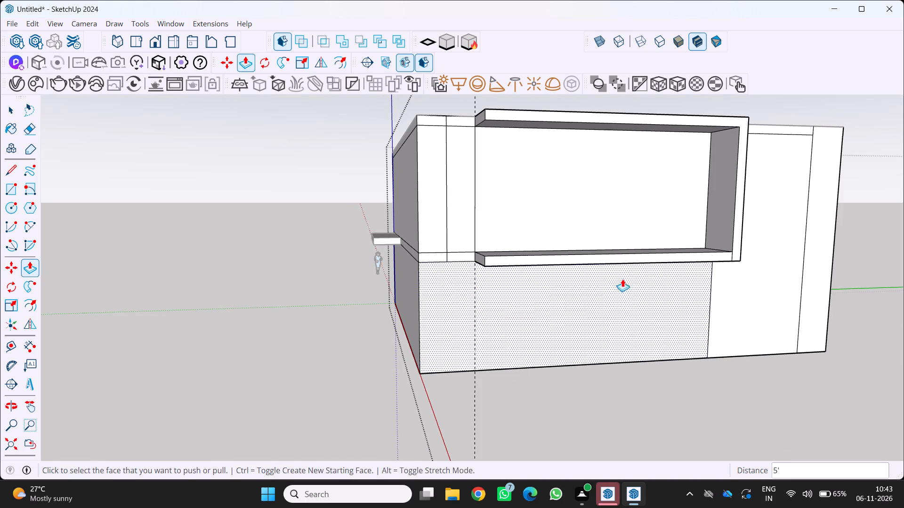
Extrude the top-band piece and the tall strip below it at the side face's near corner outward 5', flush with the frame.
{"action": "middle_click_drag", "start_coordinate": [614, 288], "coordinate": [638, 321]}
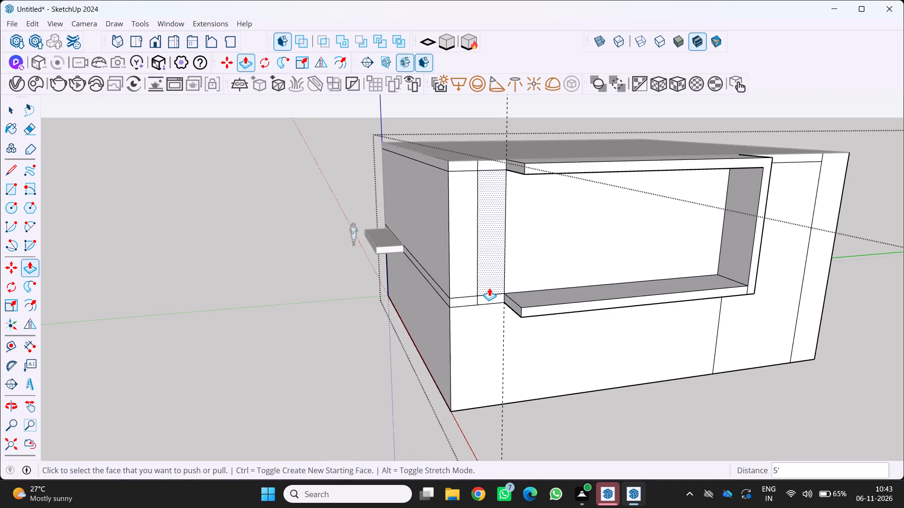
{"action": "scroll", "coordinate": [490, 288], "scroll_direction": "down", "scroll_amount": 3}
{"action": "scroll", "coordinate": [463, 196], "scroll_direction": "up", "scroll_amount": 2}
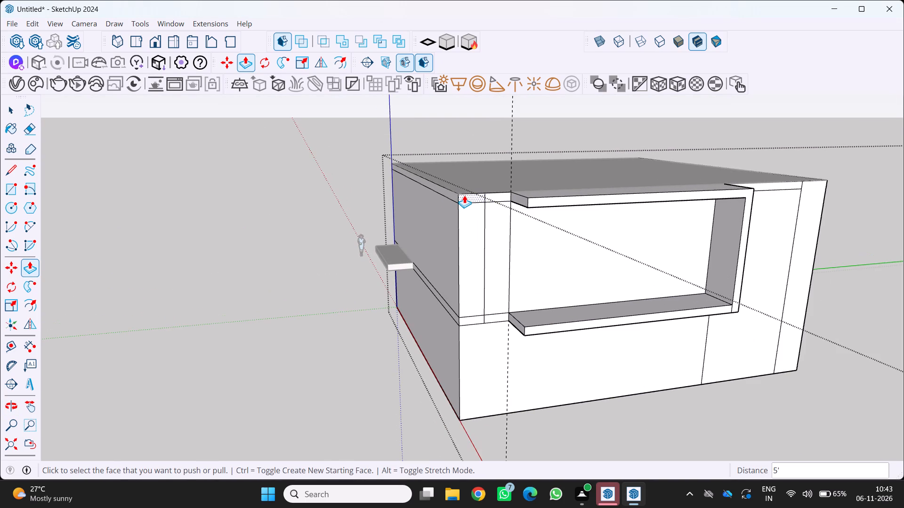
{"action": "left_click", "coordinate": [464, 195]}
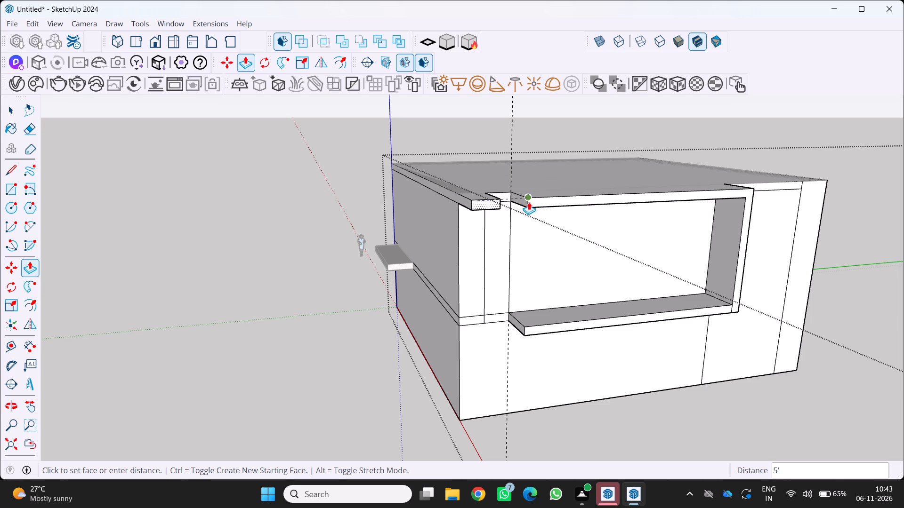
{"action": "scroll", "coordinate": [536, 204], "scroll_direction": "up", "scroll_amount": 3}
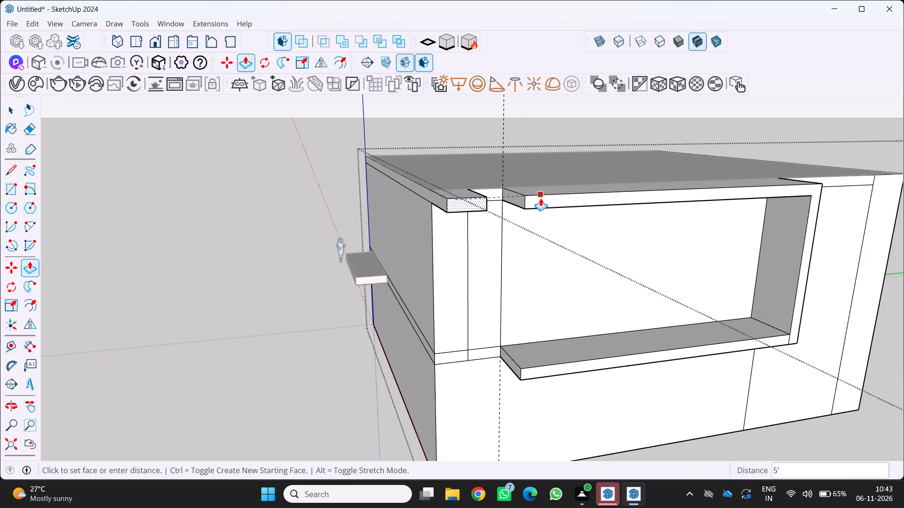
{"action": "scroll", "coordinate": [539, 201], "scroll_direction": "up", "scroll_amount": 2}
{"action": "left_click", "coordinate": [536, 200]}
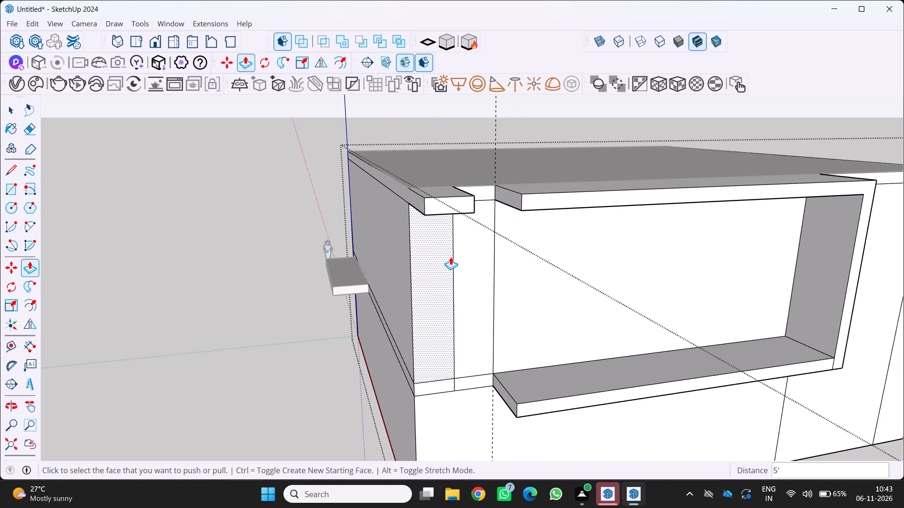
{"action": "left_click", "coordinate": [433, 261]}
{"action": "left_click", "coordinate": [538, 199]}
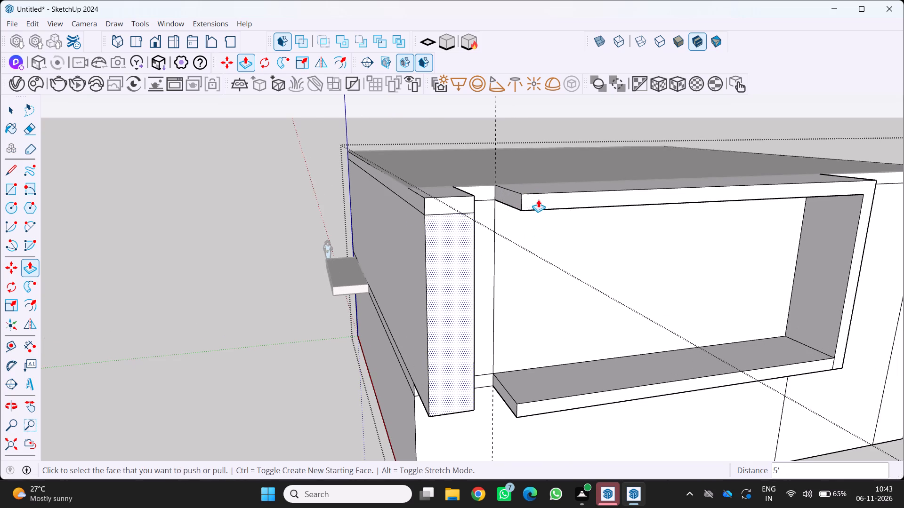
Extrude the middle-band piece beneath the projecting corner strip outward 5', flush with the frame.
{"action": "scroll", "coordinate": [488, 252], "scroll_direction": "down", "scroll_amount": 5}
{"action": "scroll", "coordinate": [470, 298], "scroll_direction": "down", "scroll_amount": 1}
{"action": "middle_click_drag", "start_coordinate": [470, 301], "coordinate": [420, 289]}
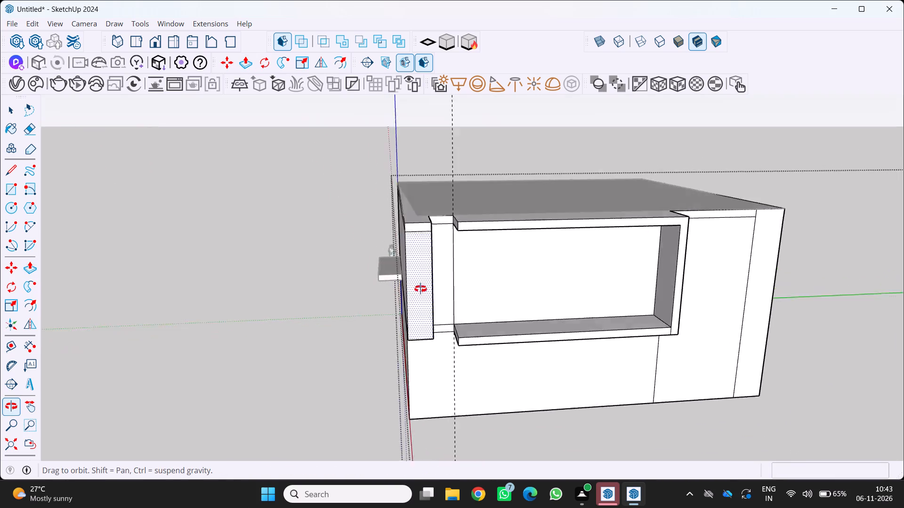
{"action": "middle_click_drag", "start_coordinate": [420, 289], "coordinate": [425, 276]}
{"action": "middle_click_drag", "start_coordinate": [429, 270], "coordinate": [444, 254]}
{"action": "scroll", "coordinate": [444, 254], "scroll_direction": "down", "scroll_amount": 5}
{"action": "scroll", "coordinate": [444, 269], "scroll_direction": "up", "scroll_amount": 4}
{"action": "middle_click_drag", "start_coordinate": [432, 274], "coordinate": [389, 314]}
{"action": "scroll", "coordinate": [432, 274], "scroll_direction": "up", "scroll_amount": 1}
{"action": "middle_click", "coordinate": [388, 314]}
{"action": "scroll", "coordinate": [380, 325], "scroll_direction": "up", "scroll_amount": 1}
{"action": "middle_click_drag", "start_coordinate": [379, 327], "coordinate": [440, 271]}
{"action": "scroll", "coordinate": [440, 271], "scroll_direction": "up", "scroll_amount": 8}
{"action": "left_click", "coordinate": [423, 271]}
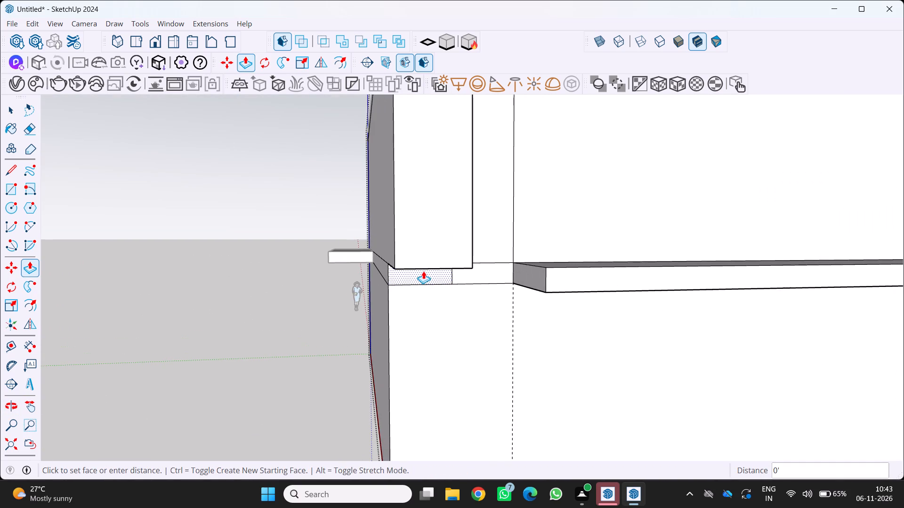
{"action": "left_click_drag", "start_coordinate": [486, 286], "coordinate": [492, 288]}
{"action": "left_click", "coordinate": [442, 277]}
{"action": "left_click", "coordinate": [557, 279]}
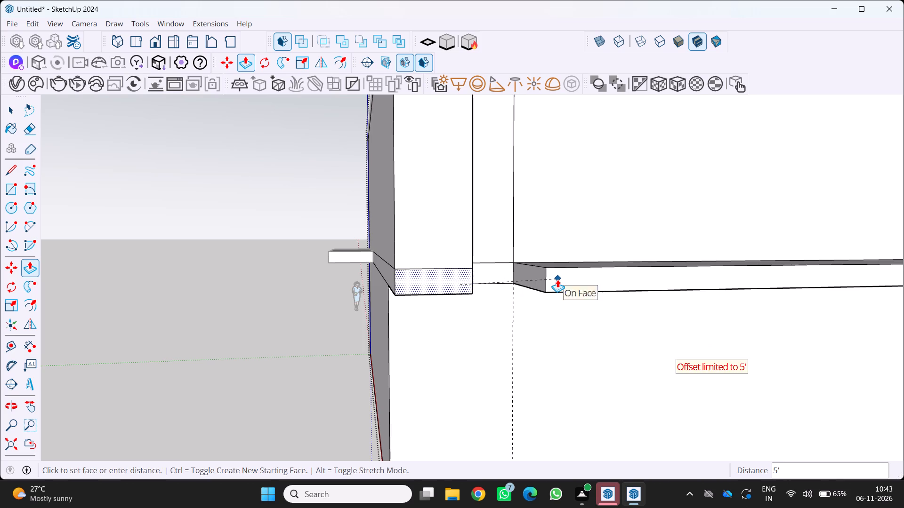
Examine the projecting frame and the corner strip from several angles.
{"action": "scroll", "coordinate": [498, 303], "scroll_direction": "down", "scroll_amount": 11}
{"action": "scroll", "coordinate": [476, 279], "scroll_direction": "up", "scroll_amount": 1}
{"action": "middle_click_drag", "start_coordinate": [476, 287], "coordinate": [443, 321]}
{"action": "scroll", "coordinate": [428, 320], "scroll_direction": "down", "scroll_amount": 4}
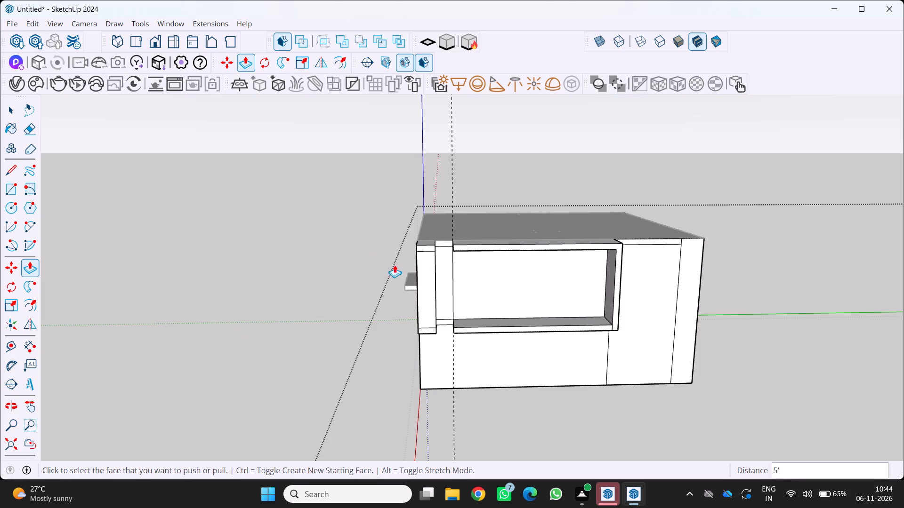
{"action": "scroll", "coordinate": [439, 260], "scroll_direction": "up", "scroll_amount": 11}
{"action": "middle_click_drag", "start_coordinate": [407, 239], "coordinate": [320, 262]}
{"action": "middle_click", "coordinate": [319, 262]}
{"action": "scroll", "coordinate": [319, 258], "scroll_direction": "down", "scroll_amount": 6}
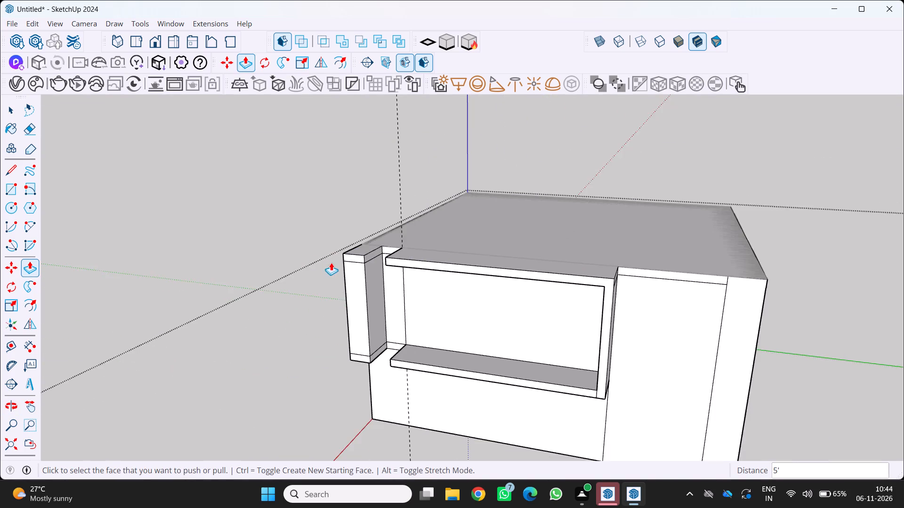
{"action": "middle_click_drag", "start_coordinate": [335, 258], "coordinate": [251, 289]}
{"action": "scroll", "coordinate": [301, 308], "scroll_direction": "down", "scroll_amount": 4}
{"action": "middle_click_drag", "start_coordinate": [326, 343], "coordinate": [463, 278]}
{"action": "middle_click", "coordinate": [463, 278]}
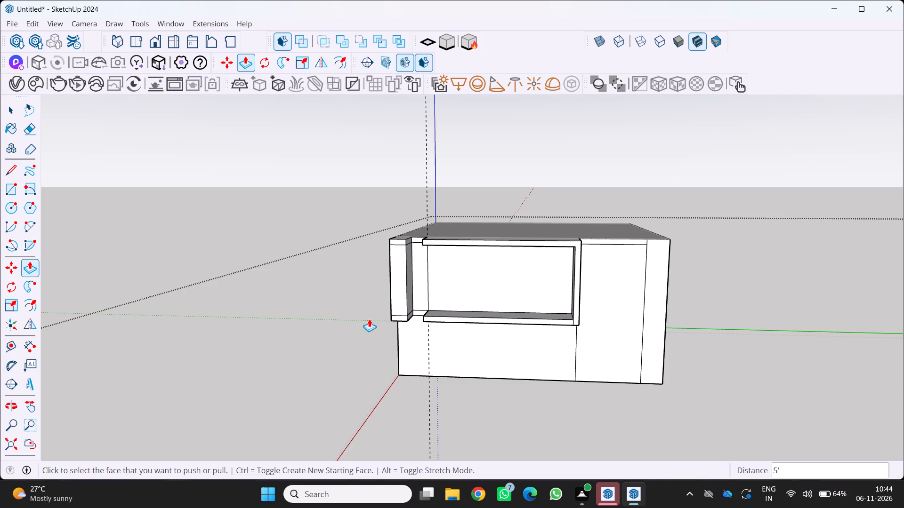
{"action": "scroll", "coordinate": [457, 217], "scroll_direction": "up", "scroll_amount": 9}
{"action": "scroll", "coordinate": [508, 257], "scroll_direction": "down", "scroll_amount": 1}
{"action": "middle_click_drag", "start_coordinate": [494, 257], "coordinate": [448, 242]}
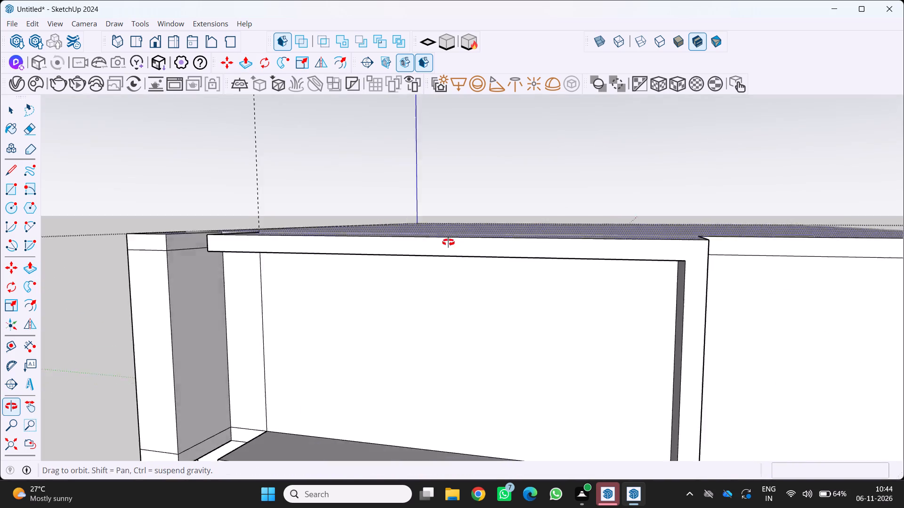
{"action": "middle_click_drag", "start_coordinate": [448, 242], "coordinate": [443, 242]}
{"action": "middle_click", "coordinate": [443, 242]}
{"action": "scroll", "coordinate": [443, 242], "scroll_direction": "down", "scroll_amount": 6}
{"action": "scroll", "coordinate": [436, 223], "scroll_direction": "up", "scroll_amount": 1}
{"action": "scroll", "coordinate": [436, 222], "scroll_direction": "down", "scroll_amount": 5}
{"action": "scroll", "coordinate": [455, 223], "scroll_direction": "up", "scroll_amount": 7}
{"action": "middle_click_drag", "start_coordinate": [454, 223], "coordinate": [364, 229]}
{"action": "middle_click", "coordinate": [363, 228]}
{"action": "middle_click_drag", "start_coordinate": [363, 225], "coordinate": [395, 189]}
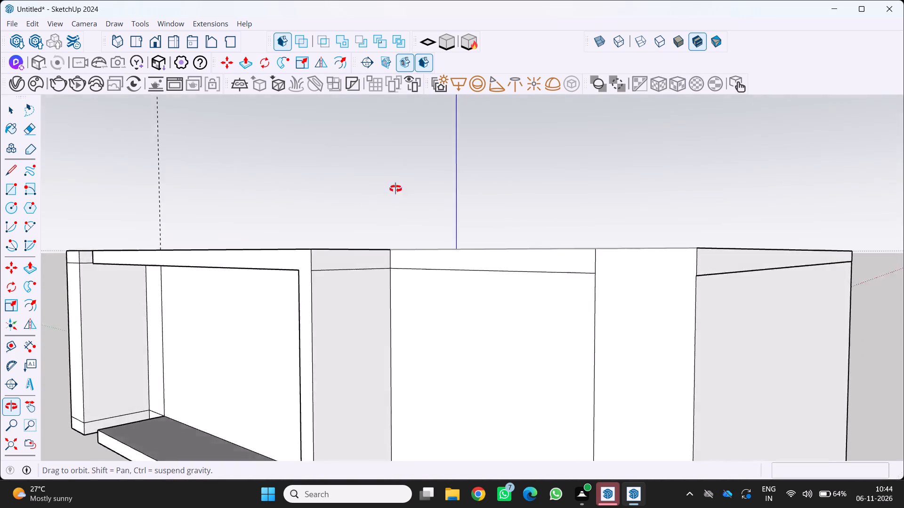
{"action": "middle_click_drag", "start_coordinate": [395, 189], "coordinate": [414, 177]}
{"action": "middle_click", "coordinate": [414, 177]}
Extrude the front face of the frame's top band and vertical strip outward a further 2'.
{"action": "scroll", "coordinate": [369, 208], "scroll_direction": "down", "scroll_amount": 7}
{"action": "scroll", "coordinate": [340, 212], "scroll_direction": "up", "scroll_amount": 3}
{"action": "left_click", "coordinate": [348, 216]}
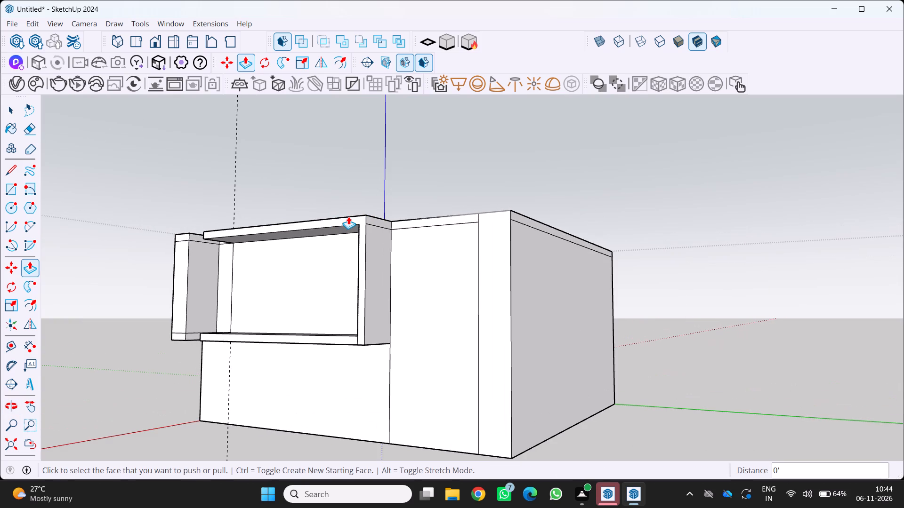
{"action": "scroll", "coordinate": [343, 217], "scroll_direction": "up", "scroll_amount": 3}
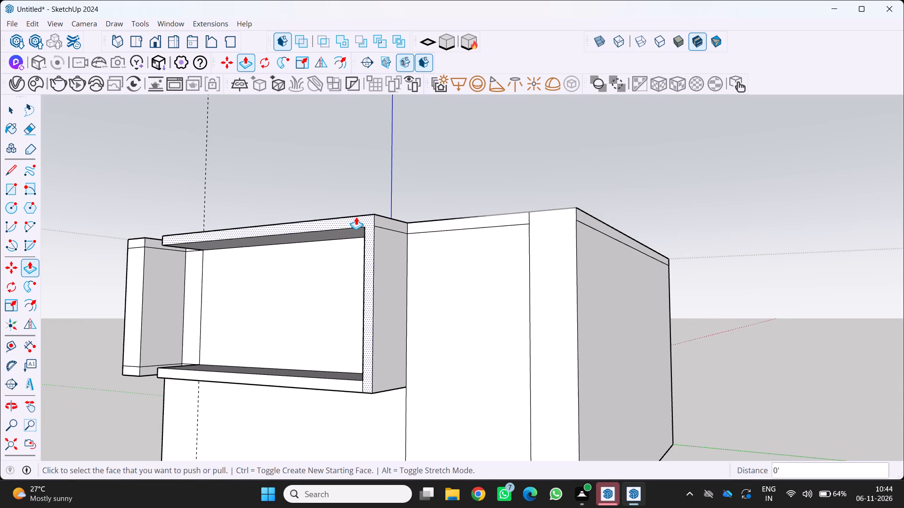
{"action": "left_click", "coordinate": [356, 217]}
{"action": "key", "text": "2"}
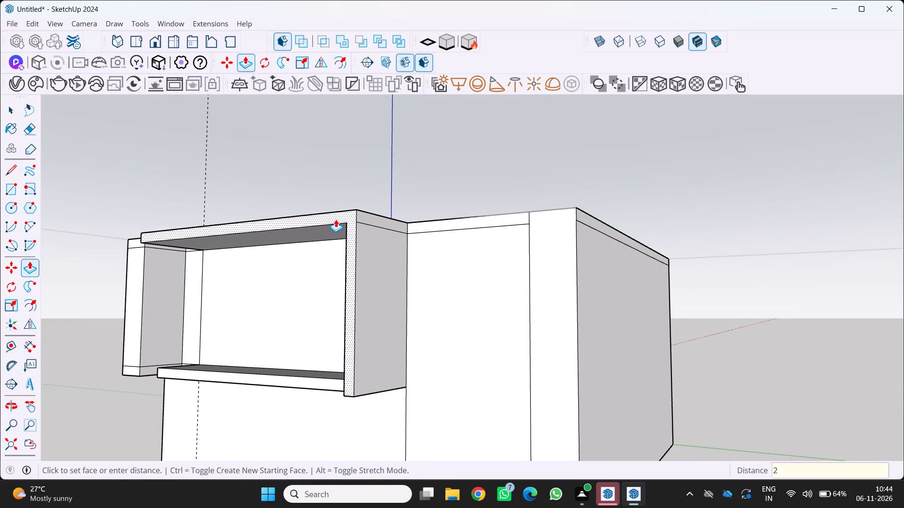
{"action": "key", "text": "apostrophe"}
{"action": "key", "text": "Return"}
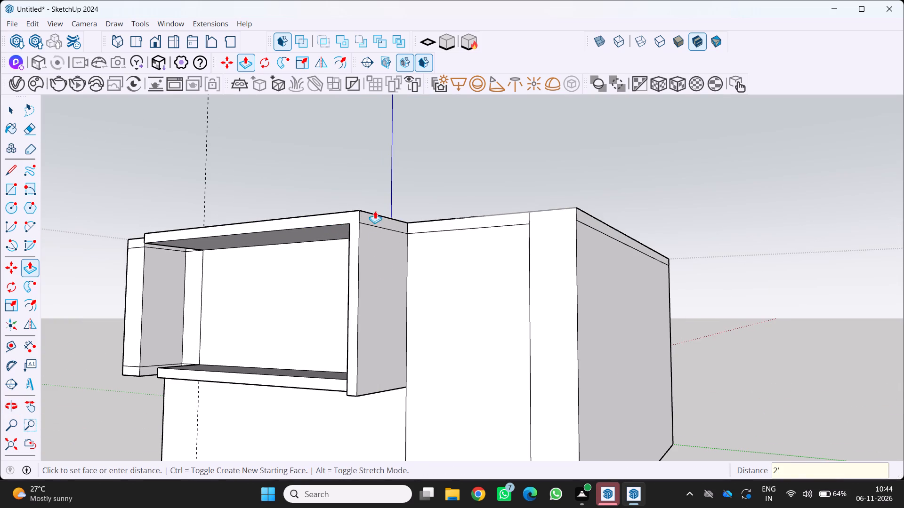
Examine the extended frame and its lower ledge from below and from the sides.
{"action": "scroll", "coordinate": [382, 239], "scroll_direction": "down", "scroll_amount": 4}
{"action": "middle_click_drag", "start_coordinate": [374, 278], "coordinate": [414, 224]}
{"action": "scroll", "coordinate": [373, 274], "scroll_direction": "up", "scroll_amount": 1}
{"action": "scroll", "coordinate": [408, 247], "scroll_direction": "down", "scroll_amount": 1}
{"action": "middle_click_drag", "start_coordinate": [420, 257], "coordinate": [547, 273]}
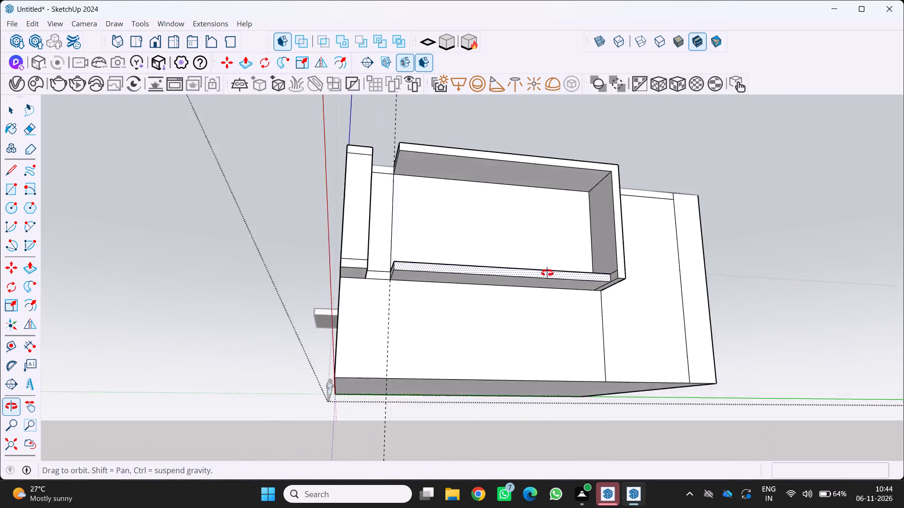
{"action": "middle_click_drag", "start_coordinate": [547, 273], "coordinate": [546, 273]}
{"action": "scroll", "coordinate": [540, 274], "scroll_direction": "down", "scroll_amount": 6}
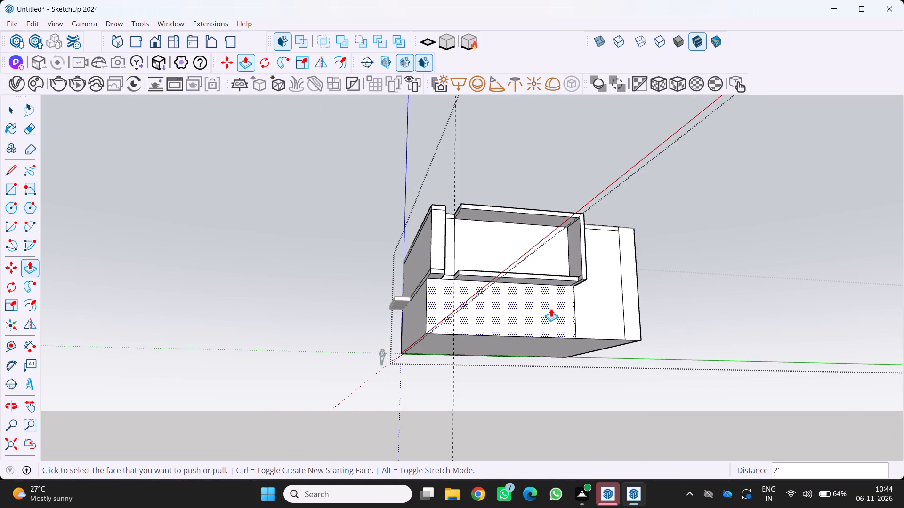
{"action": "middle_click_drag", "start_coordinate": [556, 315], "coordinate": [410, 374]}
{"action": "middle_click", "coordinate": [410, 374]}
{"action": "scroll", "coordinate": [470, 377], "scroll_direction": "up", "scroll_amount": 3}
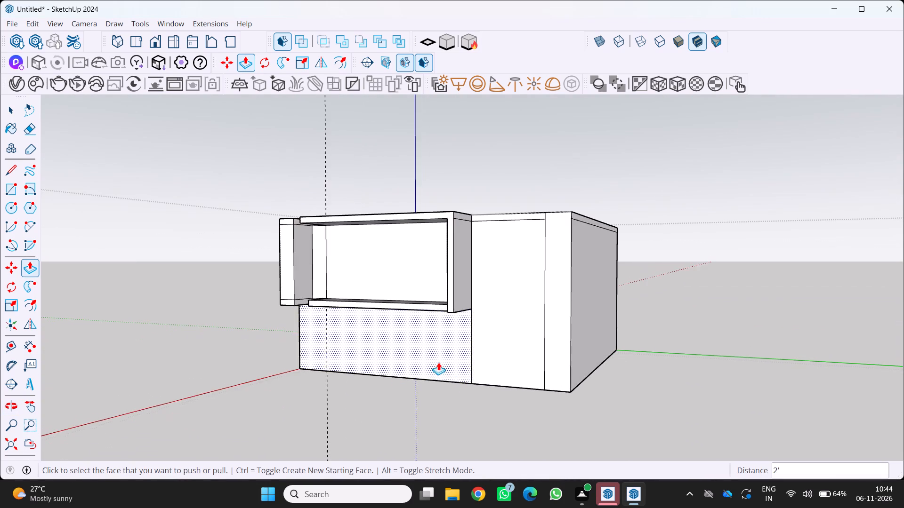
{"action": "middle_click_drag", "start_coordinate": [434, 358], "coordinate": [393, 366]}
{"action": "scroll", "coordinate": [362, 329], "scroll_direction": "up", "scroll_amount": 2}
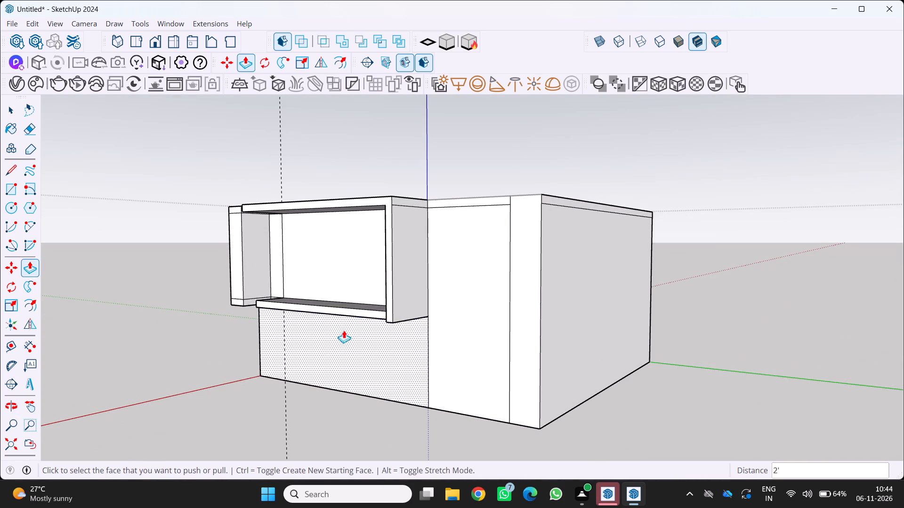
{"action": "scroll", "coordinate": [344, 333], "scroll_direction": "down", "scroll_amount": 3}
{"action": "middle_click_drag", "start_coordinate": [343, 351], "coordinate": [318, 370]}
Draw a slanted line about 15' long on the frame's outer side face, from its top front corner to the bottom edge.
{"action": "scroll", "coordinate": [302, 272], "scroll_direction": "up", "scroll_amount": 4}
{"action": "middle_click_drag", "start_coordinate": [308, 282], "coordinate": [255, 294]}
{"action": "key", "text": "l"}
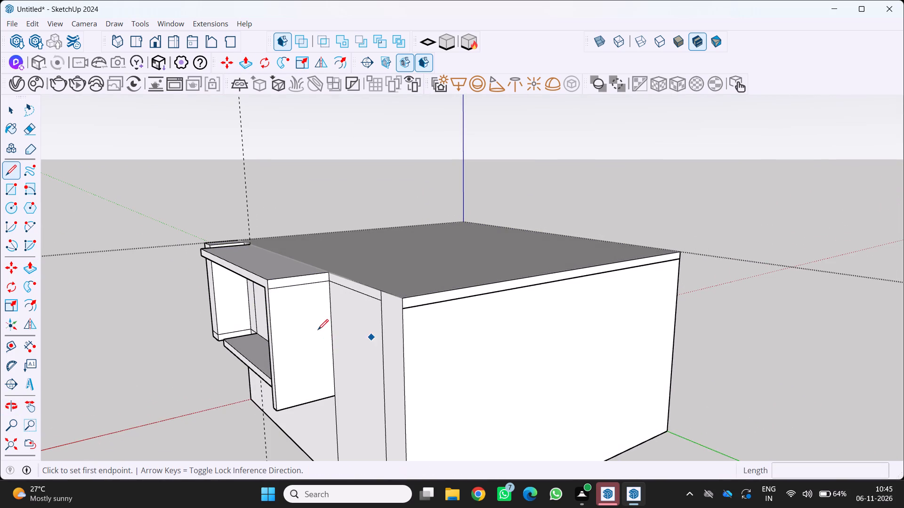
{"action": "scroll", "coordinate": [225, 241], "scroll_direction": "up", "scroll_amount": 3}
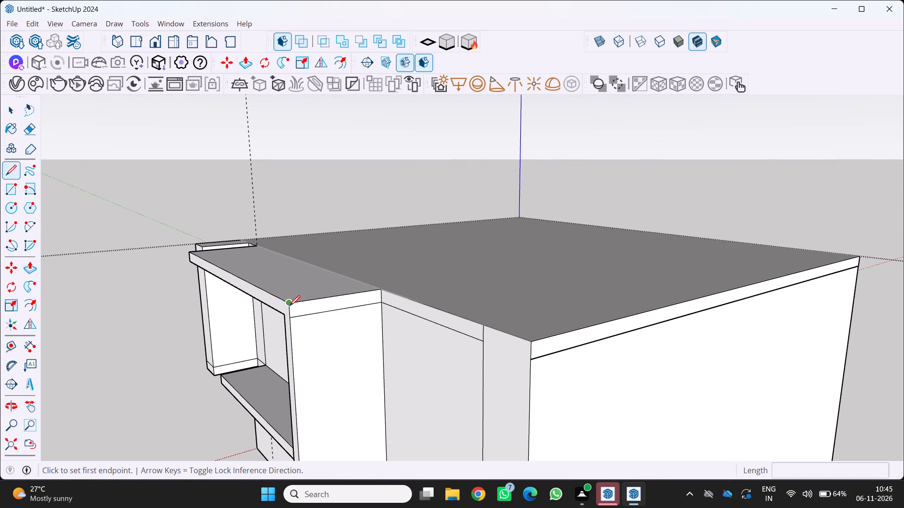
{"action": "left_click", "coordinate": [290, 305]}
{"action": "scroll", "coordinate": [290, 305], "scroll_direction": "down", "scroll_amount": 9}
{"action": "scroll", "coordinate": [306, 363], "scroll_direction": "up", "scroll_amount": 4}
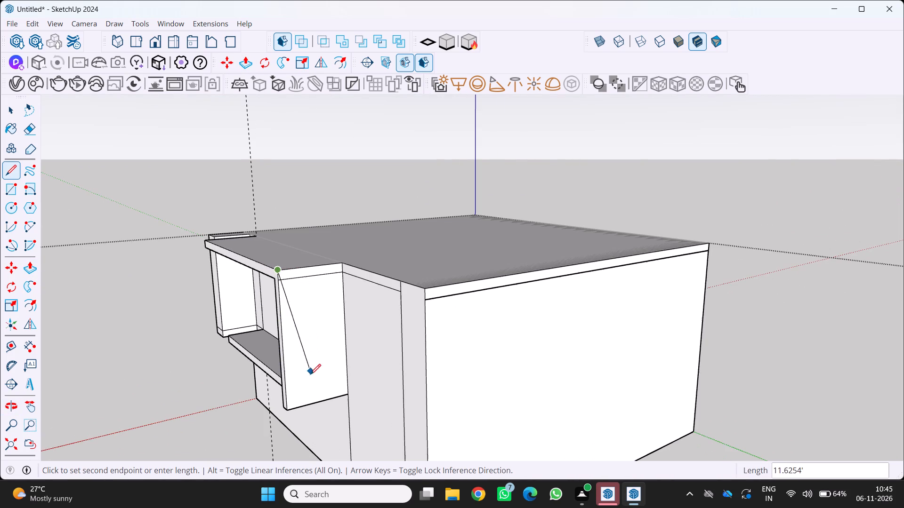
{"action": "scroll", "coordinate": [299, 415], "scroll_direction": "up", "scroll_amount": 4}
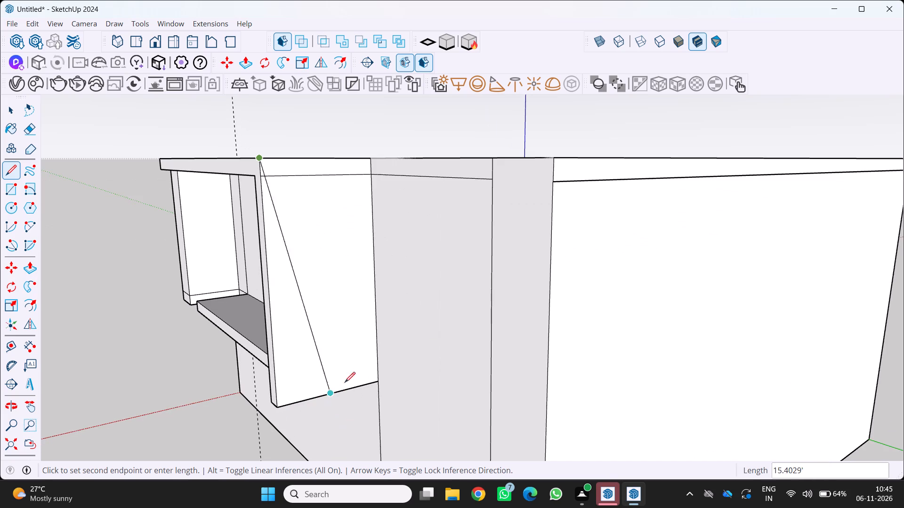
{"action": "scroll", "coordinate": [293, 403], "scroll_direction": "up", "scroll_amount": 1}
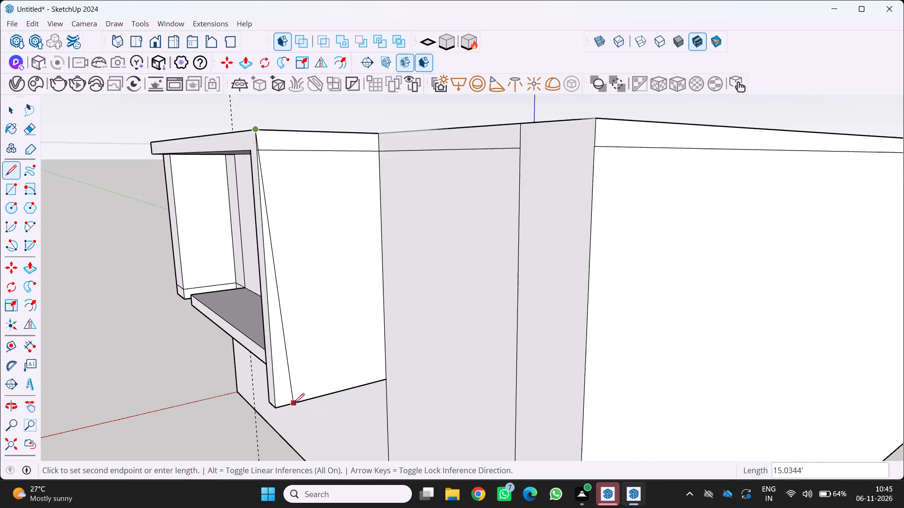
{"action": "scroll", "coordinate": [294, 404], "scroll_direction": "up", "scroll_amount": 5}
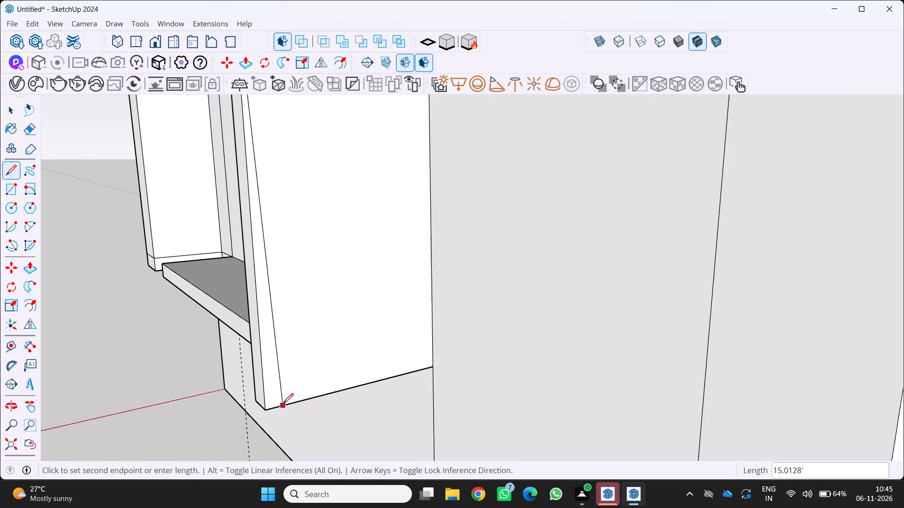
{"action": "left_click", "coordinate": [287, 405]}
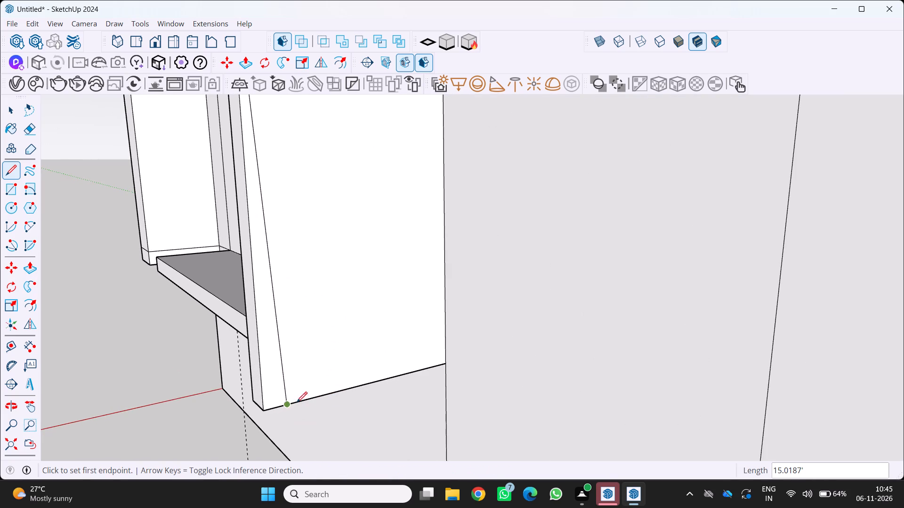
Examine the slanted line and the projecting frame from both sides of the block.
{"action": "scroll", "coordinate": [307, 398], "scroll_direction": "down", "scroll_amount": 9}
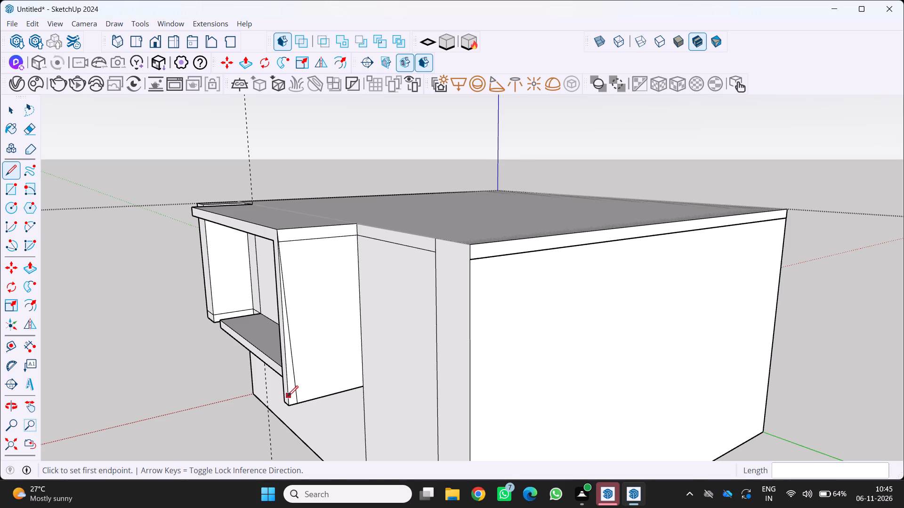
{"action": "scroll", "coordinate": [293, 389], "scroll_direction": "down", "scroll_amount": 1}
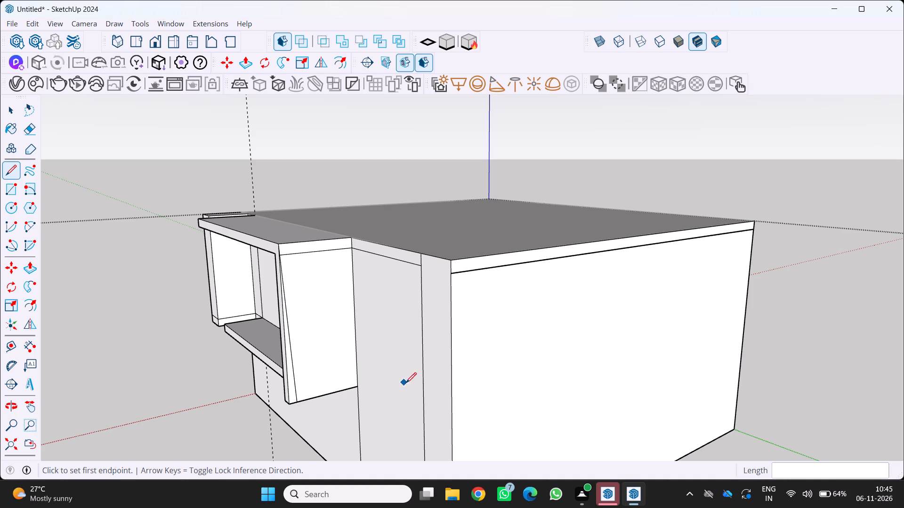
{"action": "scroll", "coordinate": [241, 315], "scroll_direction": "up", "scroll_amount": 2}
{"action": "middle_click_drag", "start_coordinate": [243, 321], "coordinate": [472, 330]}
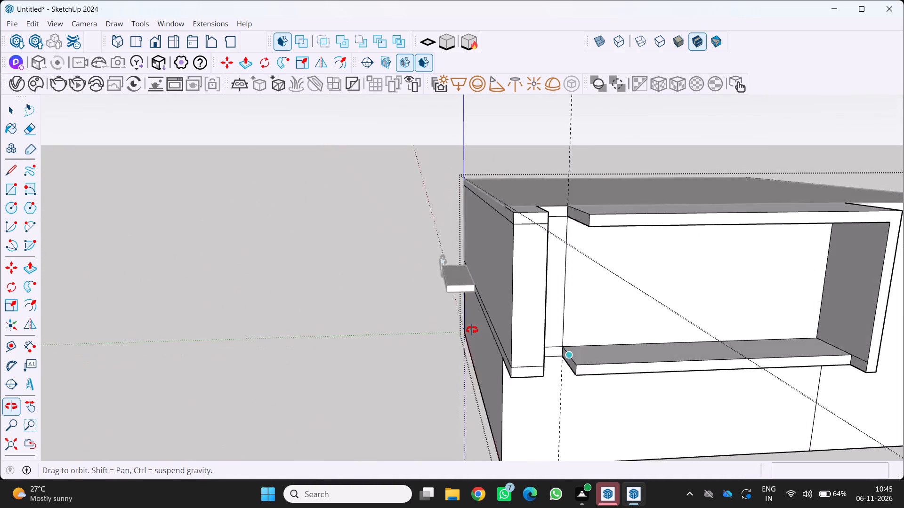
{"action": "middle_click_drag", "start_coordinate": [472, 330], "coordinate": [444, 333]}
{"action": "scroll", "coordinate": [448, 323], "scroll_direction": "down", "scroll_amount": 6}
{"action": "scroll", "coordinate": [547, 347], "scroll_direction": "up", "scroll_amount": 4}
{"action": "middle_click_drag", "start_coordinate": [551, 341], "coordinate": [579, 349]}
{"action": "scroll", "coordinate": [578, 349], "scroll_direction": "up", "scroll_amount": 1}
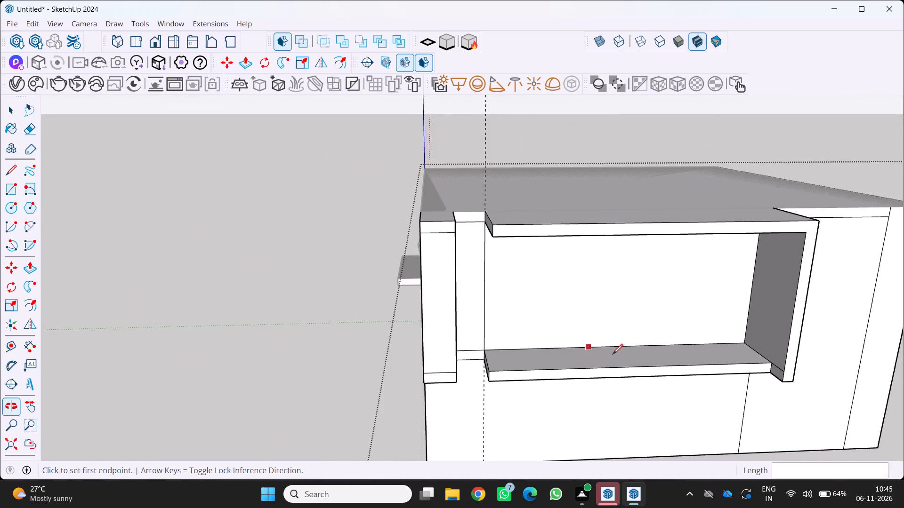
{"action": "scroll", "coordinate": [728, 344], "scroll_direction": "down", "scroll_amount": 5}
{"action": "middle_click_drag", "start_coordinate": [703, 345], "coordinate": [502, 353]}
{"action": "scroll", "coordinate": [484, 330], "scroll_direction": "down", "scroll_amount": 6}
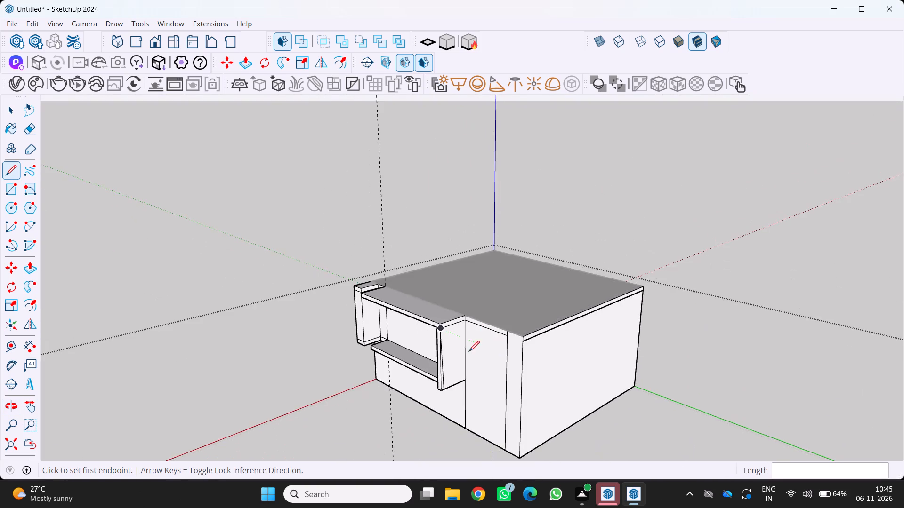
Undo the slanted line on the frame's side face and the 2' extrusion of the frame's front face.
{"action": "scroll", "coordinate": [445, 365], "scroll_direction": "up", "scroll_amount": 4}
{"action": "middle_click_drag", "start_coordinate": [410, 370], "coordinate": [314, 373]}
{"action": "scroll", "coordinate": [326, 364], "scroll_direction": "up", "scroll_amount": 7}
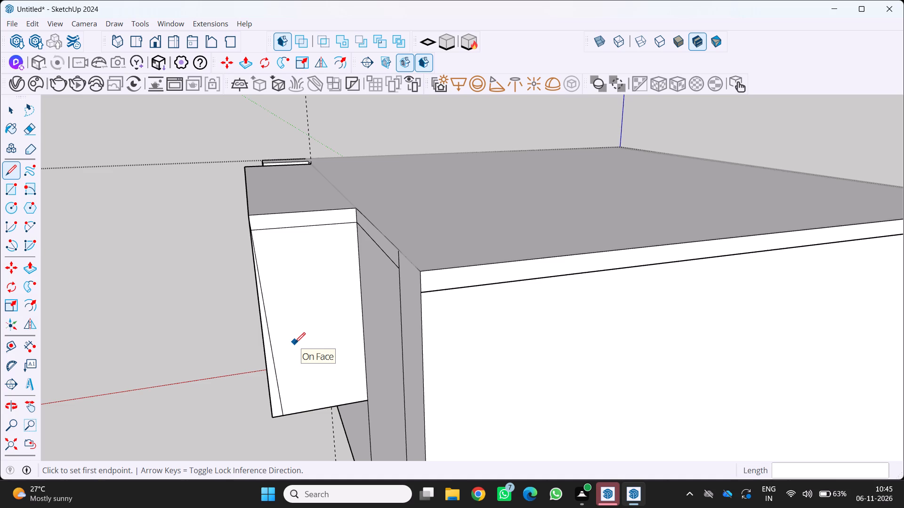
{"action": "scroll", "coordinate": [328, 369], "scroll_direction": "down", "scroll_amount": 3}
{"action": "middle_click_drag", "start_coordinate": [276, 380], "coordinate": [544, 341]}
{"action": "scroll", "coordinate": [384, 384], "scroll_direction": "down", "scroll_amount": 5}
{"action": "middle_click_drag", "start_coordinate": [395, 386], "coordinate": [455, 373]}
{"action": "middle_click", "coordinate": [455, 373]}
{"action": "key", "text": "ctrl+z"}
{"action": "key", "text": "ctrl+z"}
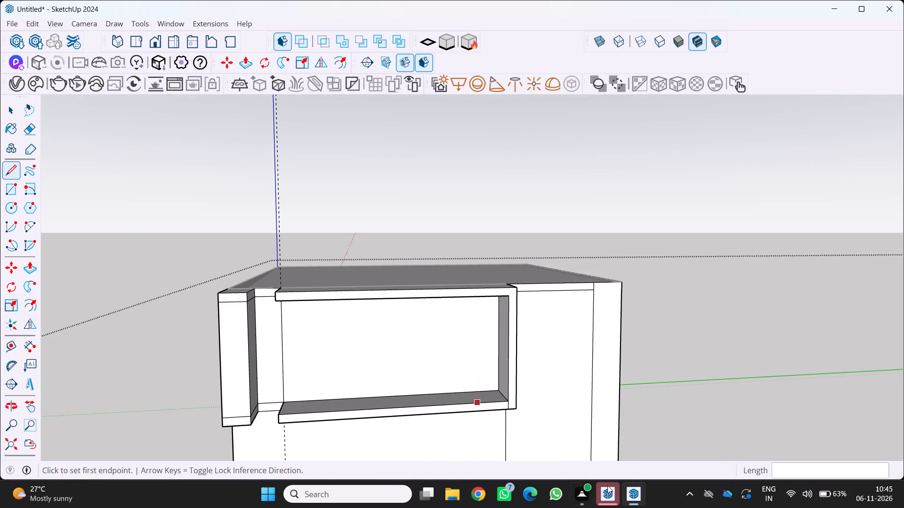
Draw a short horizontal line across the foot of the frame's vertical strip, level with the ledge's top front edge.
{"action": "scroll", "coordinate": [615, 484], "scroll_direction": "up", "scroll_amount": 4}
{"action": "scroll", "coordinate": [465, 417], "scroll_direction": "up", "scroll_amount": 2}
{"action": "scroll", "coordinate": [511, 396], "scroll_direction": "up", "scroll_amount": 2}
{"action": "middle_click_drag", "start_coordinate": [501, 409], "coordinate": [445, 410]}
{"action": "middle_click", "coordinate": [445, 410]}
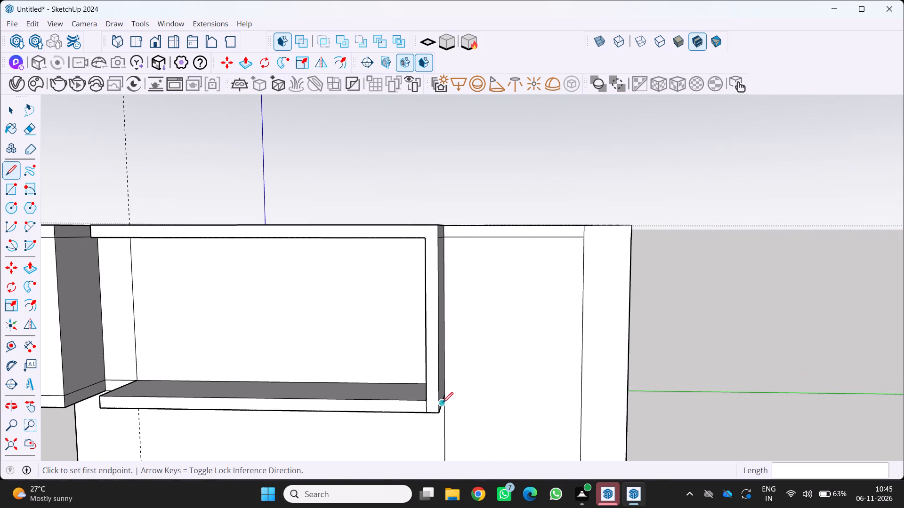
{"action": "left_click", "coordinate": [425, 404]}
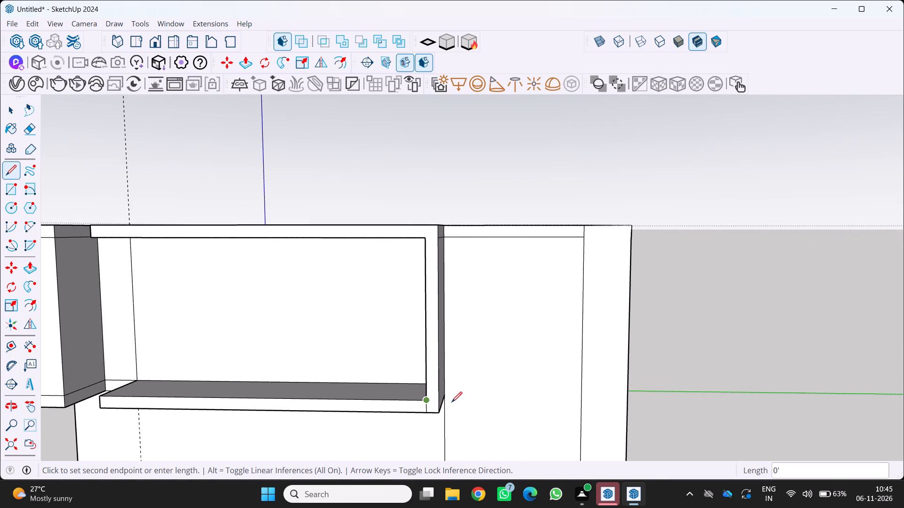
{"action": "left_click", "coordinate": [440, 404]}
{"action": "key", "text": "space"}
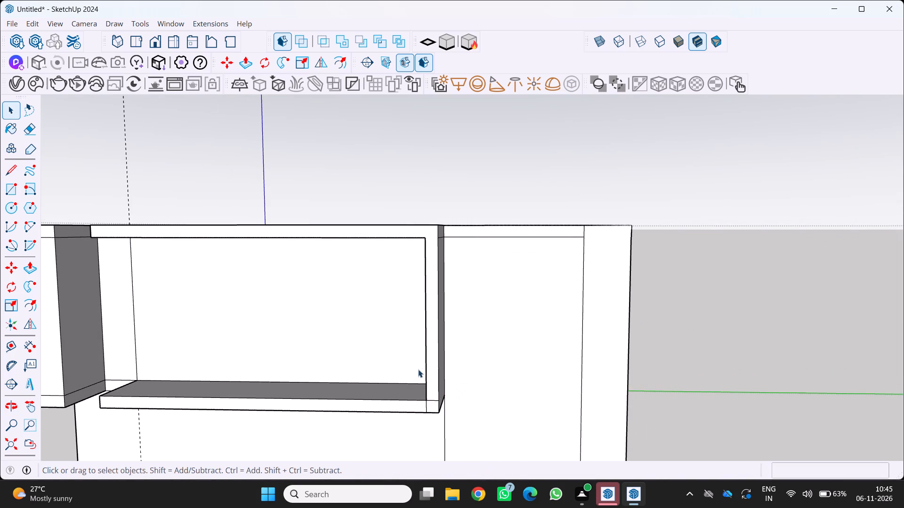
Extrude the front face of the top band and vertical strip 2' outward, excluding the small corner at the ledge.
{"action": "key", "text": "p"}
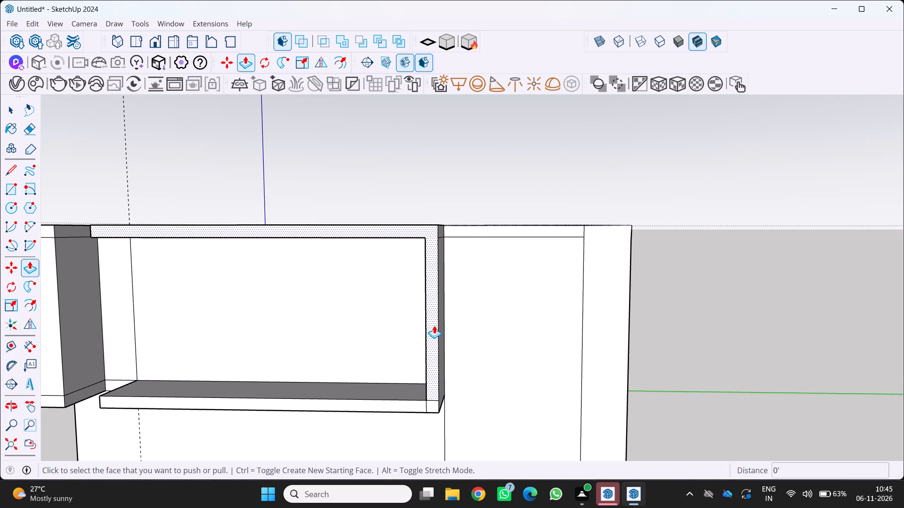
{"action": "left_click", "coordinate": [434, 325]}
{"action": "type", "text": "2'"}
{"action": "key", "text": "Return"}
Examine the extended frame, its notched lower corner and the ledge from above and from the sides.
{"action": "middle_click_drag", "start_coordinate": [450, 353], "coordinate": [357, 376]}
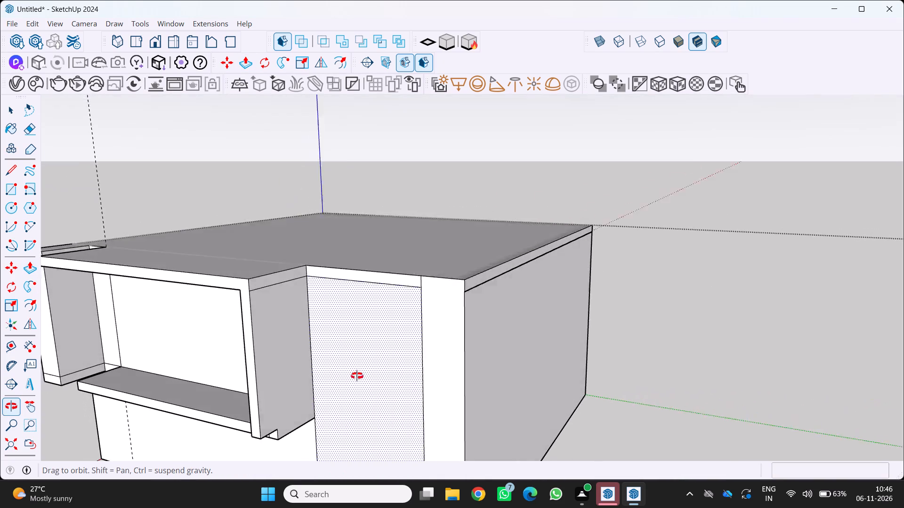
{"action": "middle_click_drag", "start_coordinate": [357, 376], "coordinate": [354, 371]}
{"action": "middle_click", "coordinate": [354, 371]}
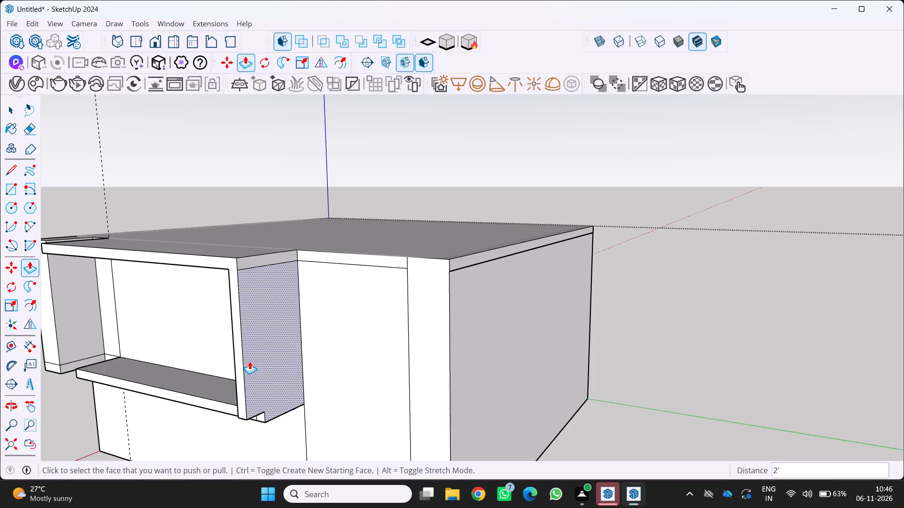
{"action": "scroll", "coordinate": [210, 347], "scroll_direction": "down", "scroll_amount": 3}
{"action": "middle_click_drag", "start_coordinate": [214, 347], "coordinate": [212, 343]}
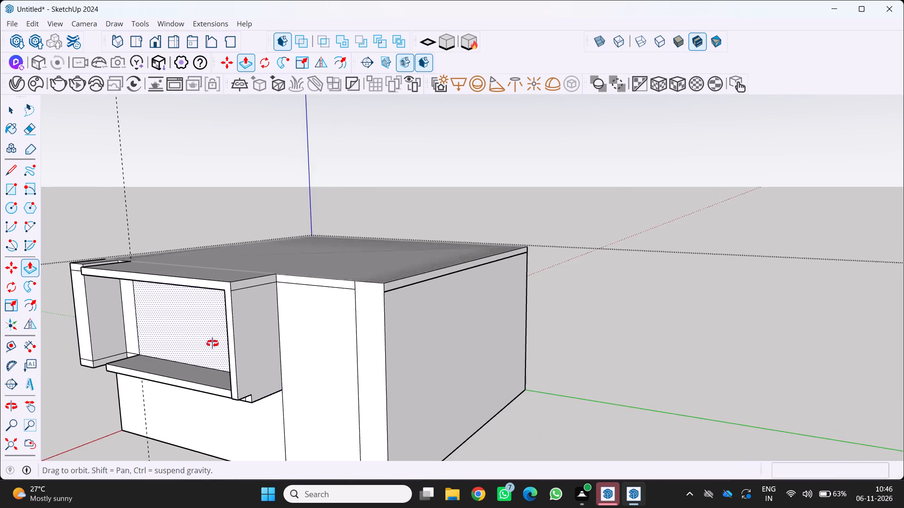
{"action": "middle_click_drag", "start_coordinate": [212, 343], "coordinate": [211, 341]}
{"action": "middle_click_drag", "start_coordinate": [241, 275], "coordinate": [210, 291]}
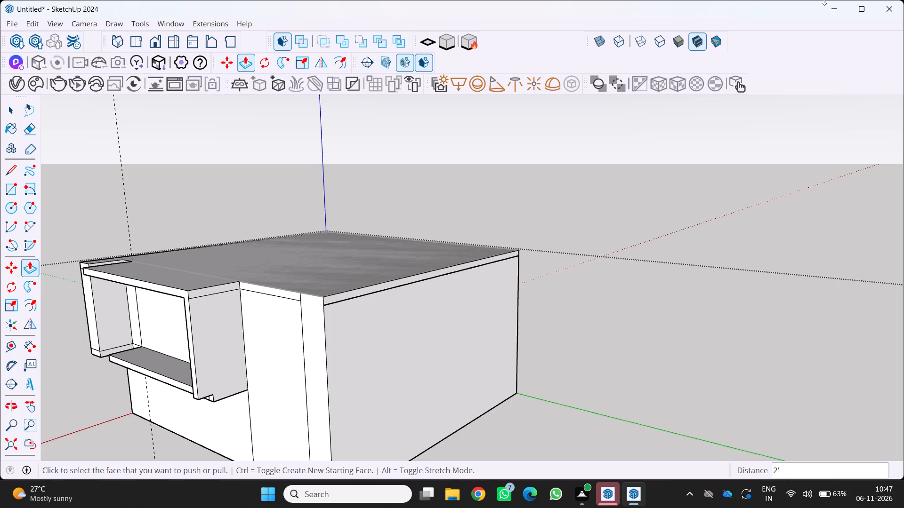
{"action": "scroll", "coordinate": [848, 0], "scroll_direction": "down", "scroll_amount": 2}
{"action": "scroll", "coordinate": [420, 278], "scroll_direction": "down", "scroll_amount": 1}
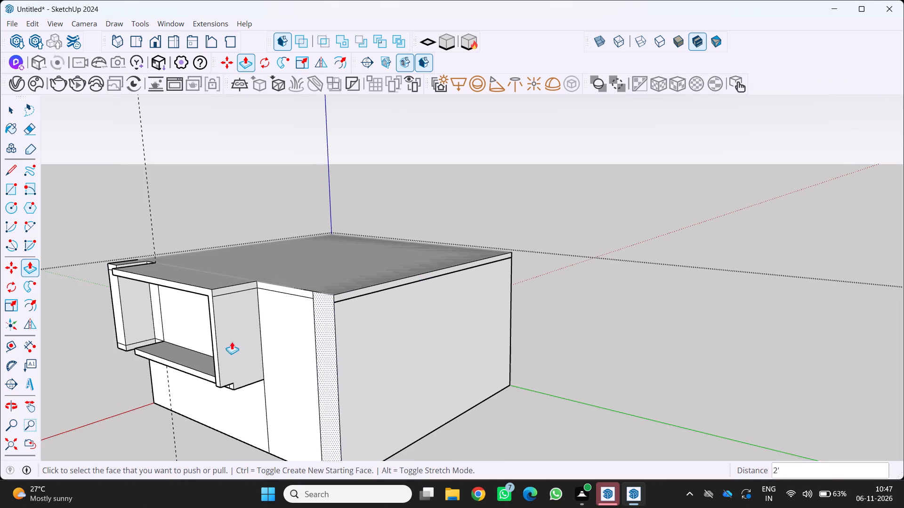
{"action": "middle_click_drag", "start_coordinate": [129, 350], "coordinate": [149, 309]}
{"action": "middle_click", "coordinate": [149, 309]}
{"action": "middle_click_drag", "start_coordinate": [158, 312], "coordinate": [134, 333]}
{"action": "middle_click", "coordinate": [134, 333]}
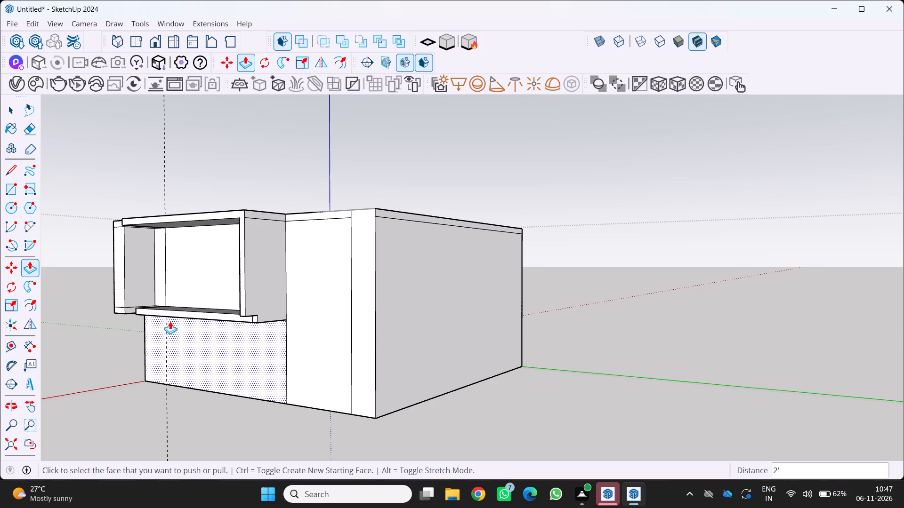
{"action": "scroll", "coordinate": [203, 378], "scroll_direction": "down", "scroll_amount": 4}
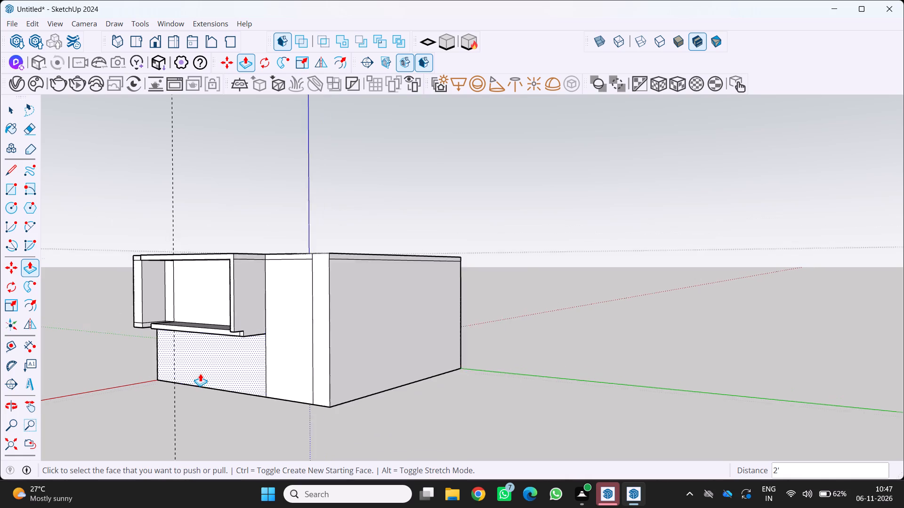
{"action": "middle_click_drag", "start_coordinate": [196, 375], "coordinate": [133, 396]}
{"action": "scroll", "coordinate": [193, 375], "scroll_direction": "up", "scroll_amount": 1}
{"action": "middle_click", "coordinate": [133, 396]}
{"action": "scroll", "coordinate": [200, 312], "scroll_direction": "up", "scroll_amount": 3}
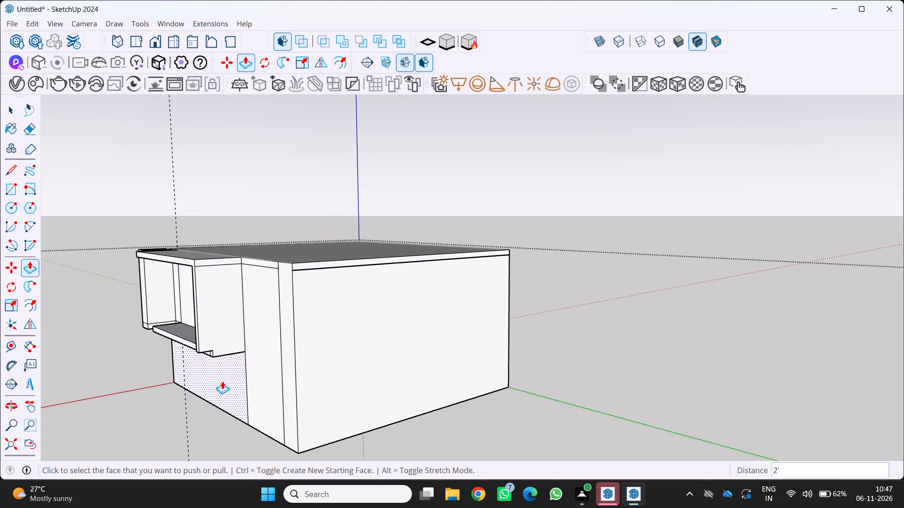
Draw a slanted line about 15.2' long on the frame's outer side face, from its top front corner to the bottom edge.
{"action": "scroll", "coordinate": [182, 353], "scroll_direction": "up", "scroll_amount": 4}
{"action": "middle_click_drag", "start_coordinate": [187, 340], "coordinate": [127, 355]}
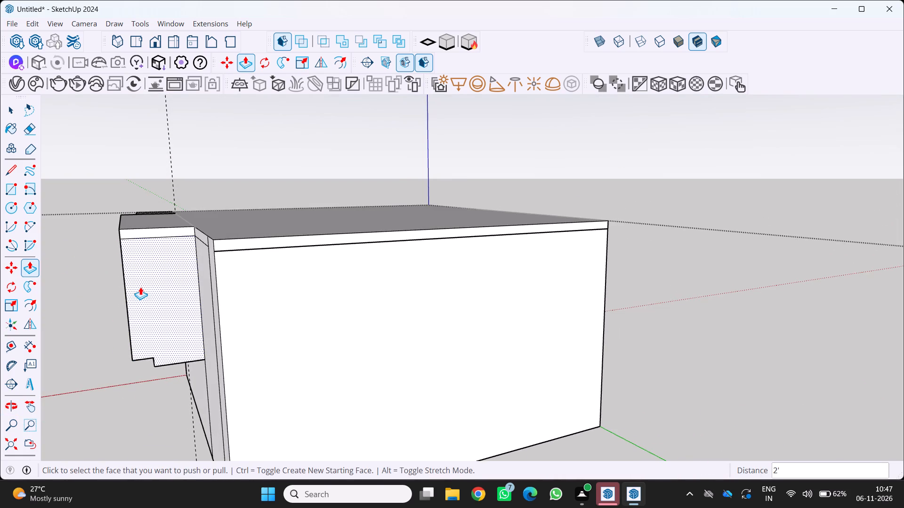
{"action": "key", "text": "l"}
{"action": "left_click", "coordinate": [118, 229]}
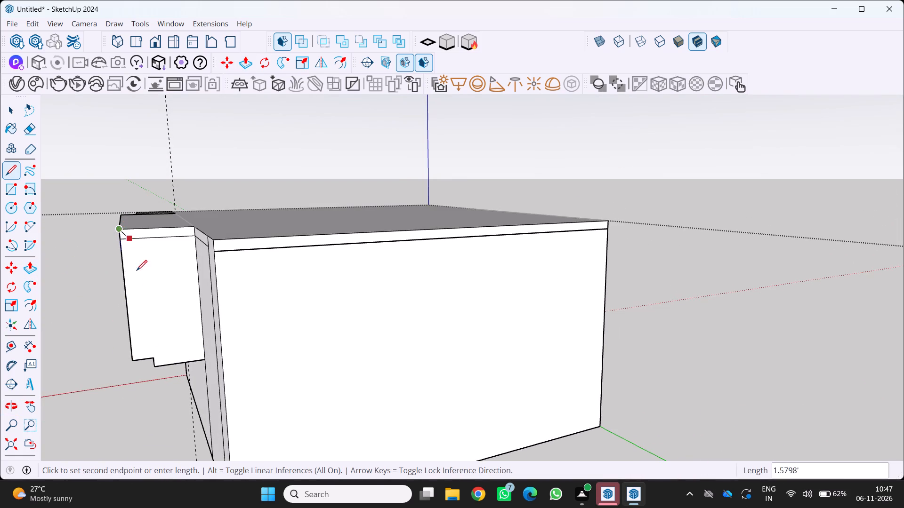
{"action": "scroll", "coordinate": [171, 394], "scroll_direction": "up", "scroll_amount": 3}
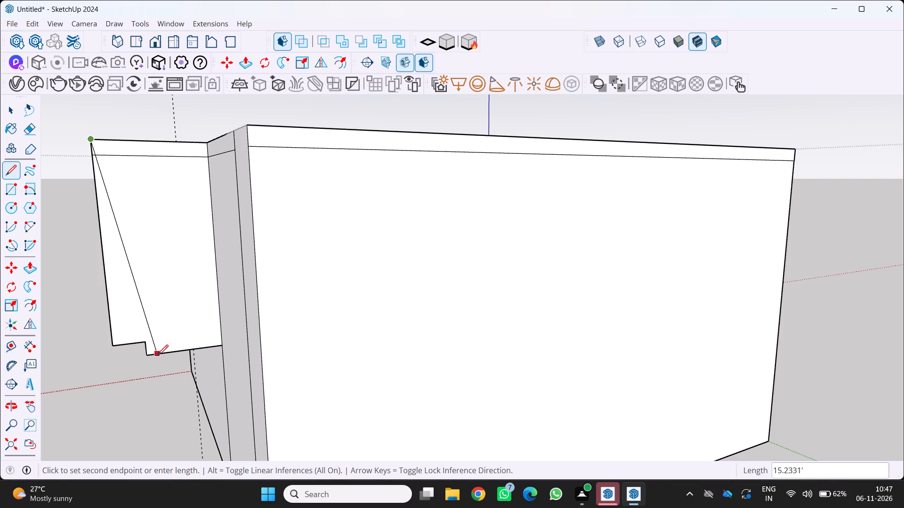
{"action": "left_click", "coordinate": [159, 355]}
{"action": "middle_click_drag", "start_coordinate": [170, 366], "coordinate": [282, 359]}
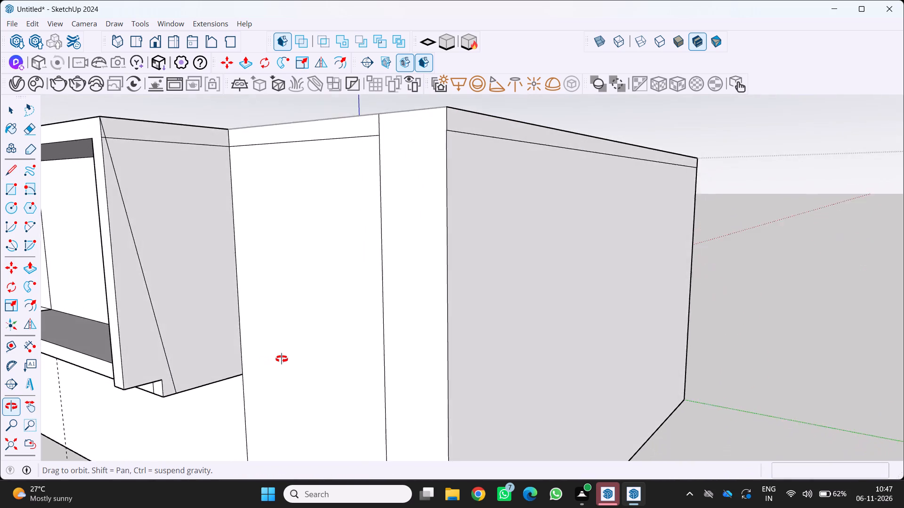
{"action": "middle_click_drag", "start_coordinate": [282, 359], "coordinate": [288, 358]}
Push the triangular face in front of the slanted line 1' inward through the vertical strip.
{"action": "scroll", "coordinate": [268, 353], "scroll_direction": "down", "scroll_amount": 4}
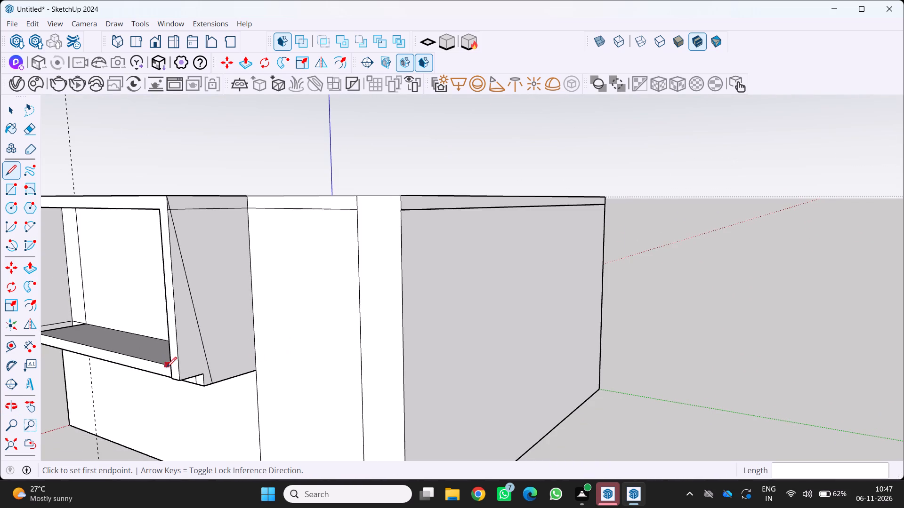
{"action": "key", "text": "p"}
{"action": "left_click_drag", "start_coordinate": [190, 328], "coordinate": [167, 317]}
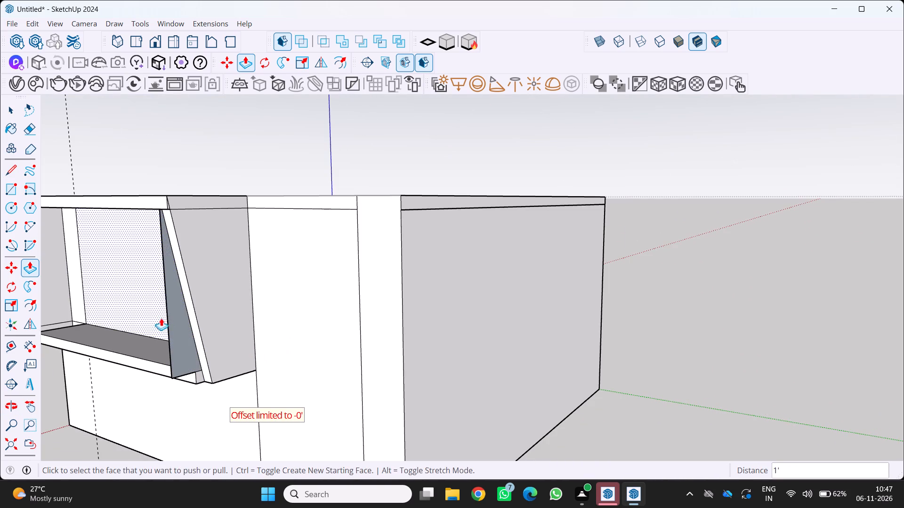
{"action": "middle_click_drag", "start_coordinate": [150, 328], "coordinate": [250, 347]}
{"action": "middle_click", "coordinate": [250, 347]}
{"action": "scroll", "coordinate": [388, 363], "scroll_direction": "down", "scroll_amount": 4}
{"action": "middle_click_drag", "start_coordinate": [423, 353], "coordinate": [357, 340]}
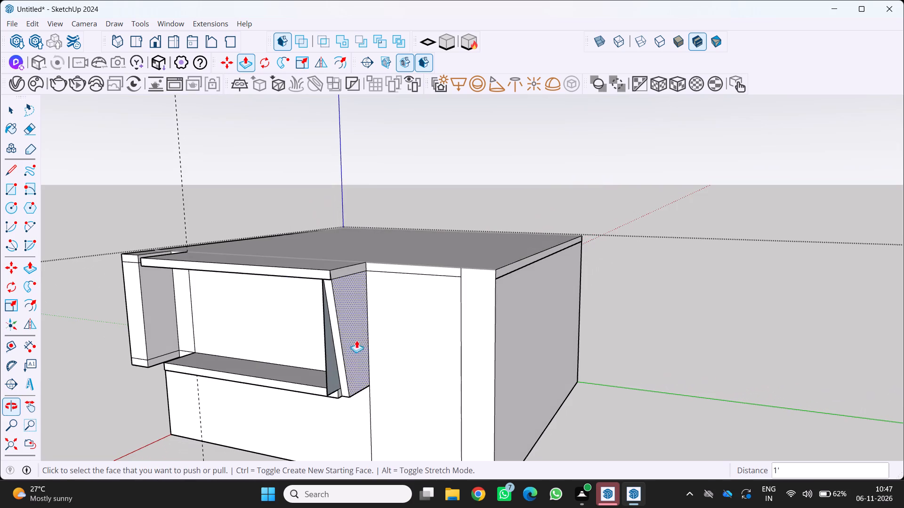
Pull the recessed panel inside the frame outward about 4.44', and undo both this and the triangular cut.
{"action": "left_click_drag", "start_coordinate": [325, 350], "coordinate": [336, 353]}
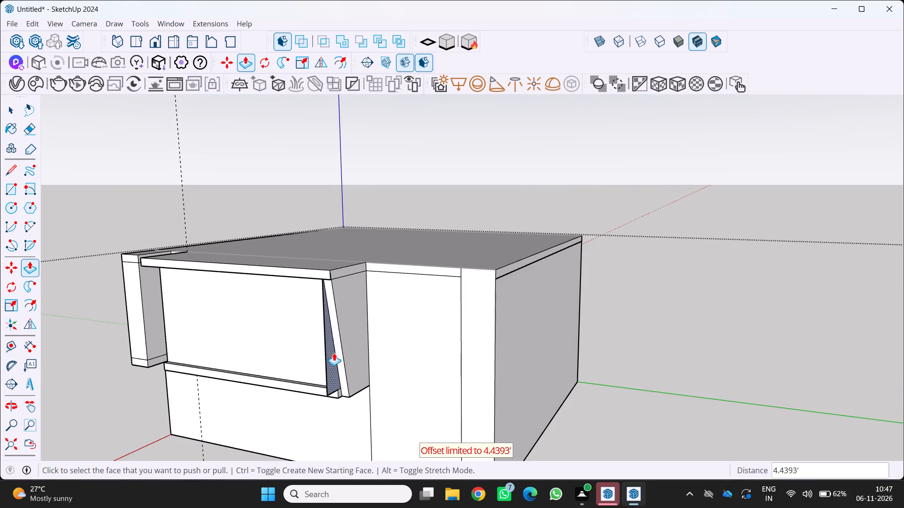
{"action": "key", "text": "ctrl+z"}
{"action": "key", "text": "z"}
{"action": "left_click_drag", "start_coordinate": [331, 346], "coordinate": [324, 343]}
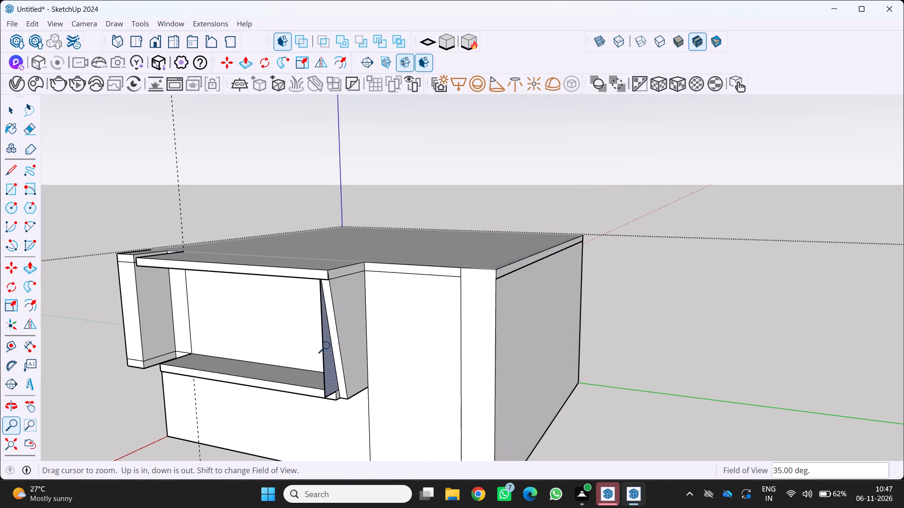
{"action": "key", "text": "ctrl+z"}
Push the triangular face in front of the slanted line 1' inward to cut the vertical strip at a slant.
{"action": "scroll", "coordinate": [350, 357], "scroll_direction": "up", "scroll_amount": 1}
{"action": "middle_click_drag", "start_coordinate": [339, 359], "coordinate": [284, 378]}
{"action": "middle_click", "coordinate": [284, 378]}
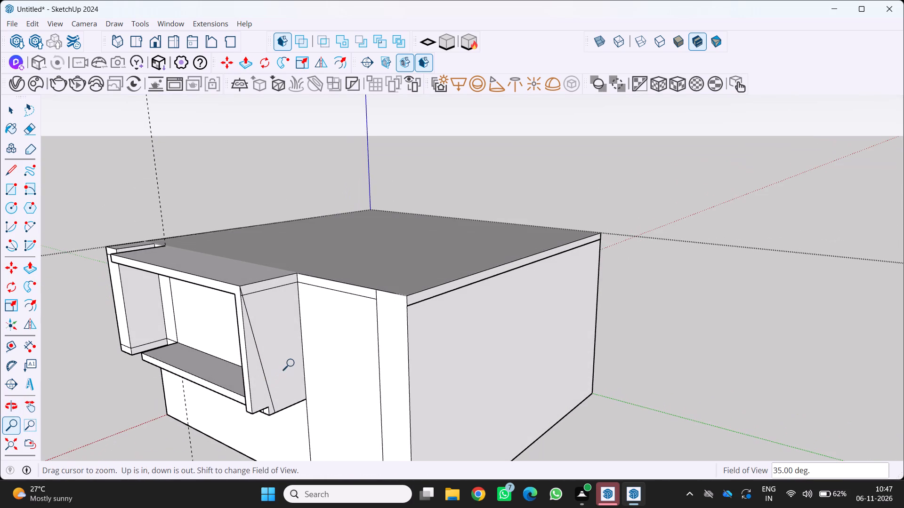
{"action": "key", "text": "p"}
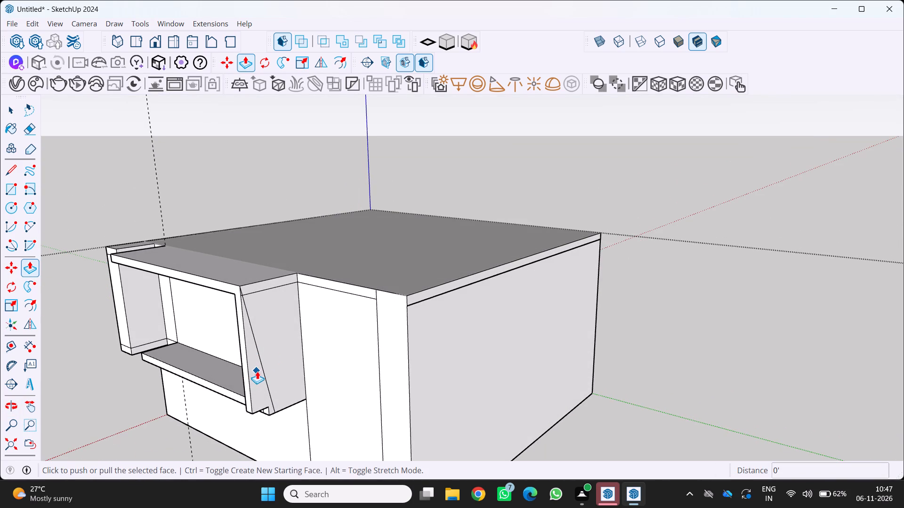
{"action": "key", "text": "p"}
{"action": "key", "text": "space"}
{"action": "left_click", "coordinate": [257, 371]}
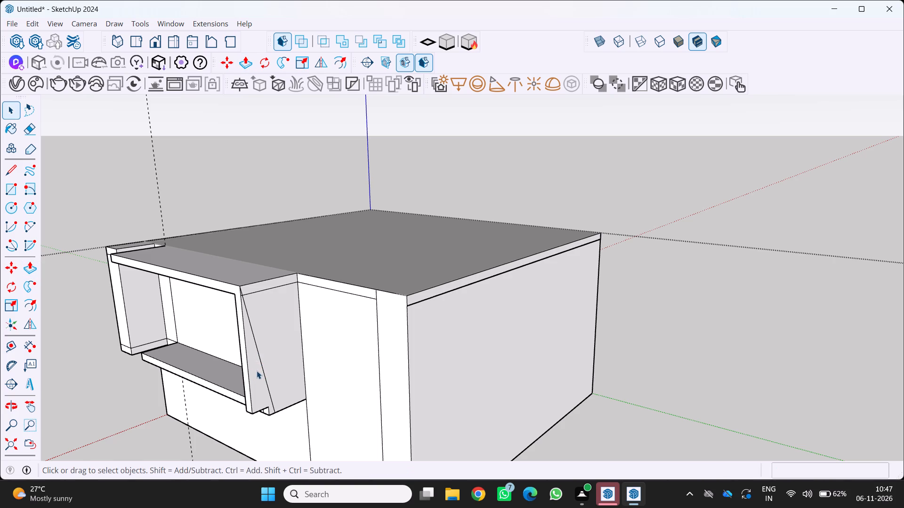
{"action": "key", "text": "p"}
{"action": "left_click_drag", "start_coordinate": [258, 375], "coordinate": [250, 372]}
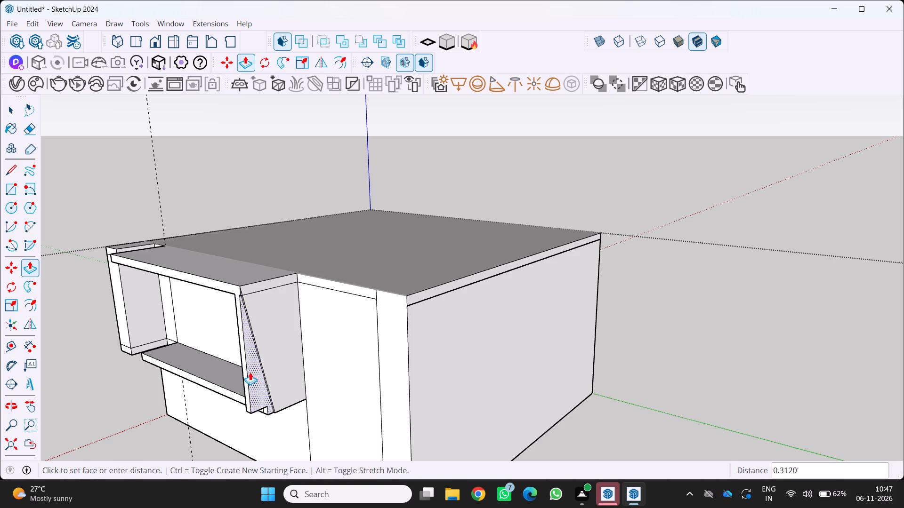
{"action": "left_click_drag", "start_coordinate": [250, 372], "coordinate": [234, 366]}
Erase the leftover triangular face's front edge and the stray short edge at the end of the ledge.
{"action": "middle_click_drag", "start_coordinate": [243, 377], "coordinate": [332, 362]}
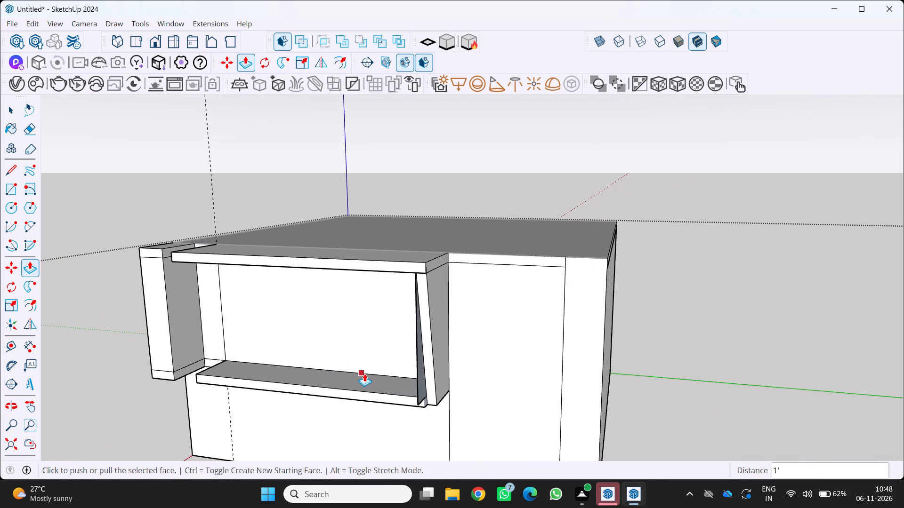
{"action": "key", "text": "e"}
{"action": "scroll", "coordinate": [378, 373], "scroll_direction": "up", "scroll_amount": 3}
{"action": "middle_click_drag", "start_coordinate": [390, 368], "coordinate": [326, 373]}
{"action": "middle_click", "coordinate": [326, 373]}
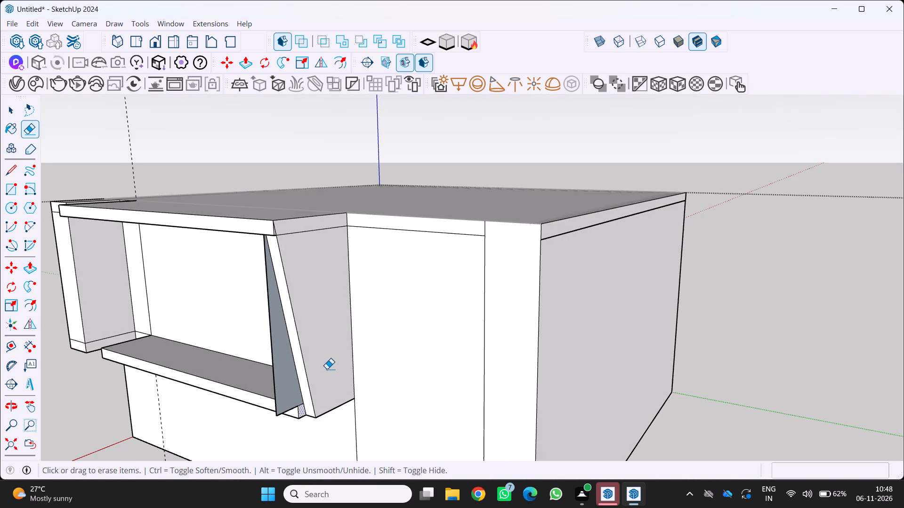
{"action": "left_click", "coordinate": [274, 365]}
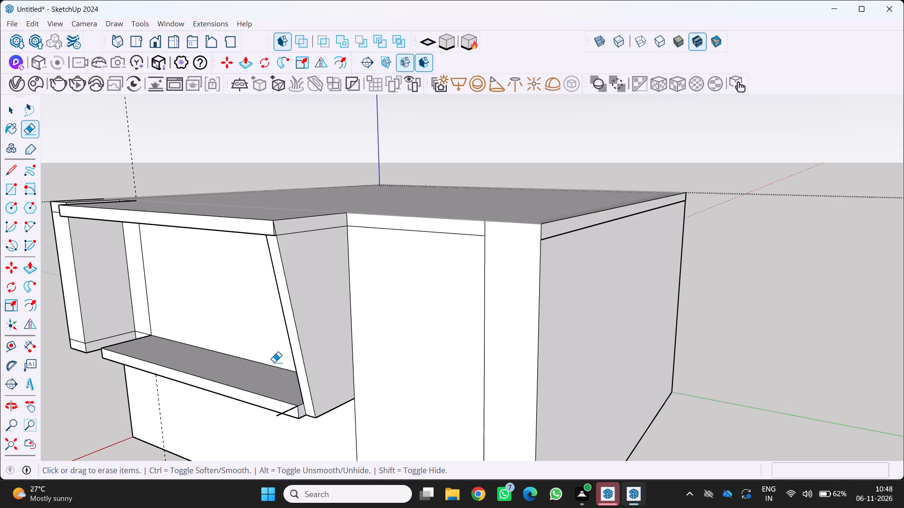
{"action": "middle_click_drag", "start_coordinate": [280, 365], "coordinate": [323, 343]}
{"action": "scroll", "coordinate": [334, 346], "scroll_direction": "up", "scroll_amount": 1}
{"action": "scroll", "coordinate": [357, 377], "scroll_direction": "up", "scroll_amount": 4}
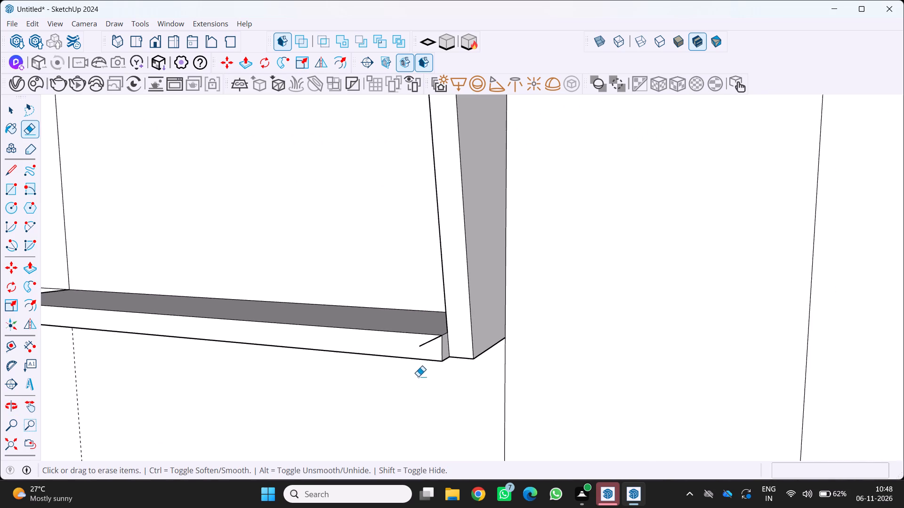
{"action": "scroll", "coordinate": [421, 371], "scroll_direction": "up", "scroll_amount": 3}
{"action": "left_click", "coordinate": [429, 330]}
Examine the ledge's end and the frame's top front corner where the slanted cut meets the top band.
{"action": "scroll", "coordinate": [439, 333], "scroll_direction": "up", "scroll_amount": 2}
{"action": "middle_click_drag", "start_coordinate": [434, 336], "coordinate": [359, 397]}
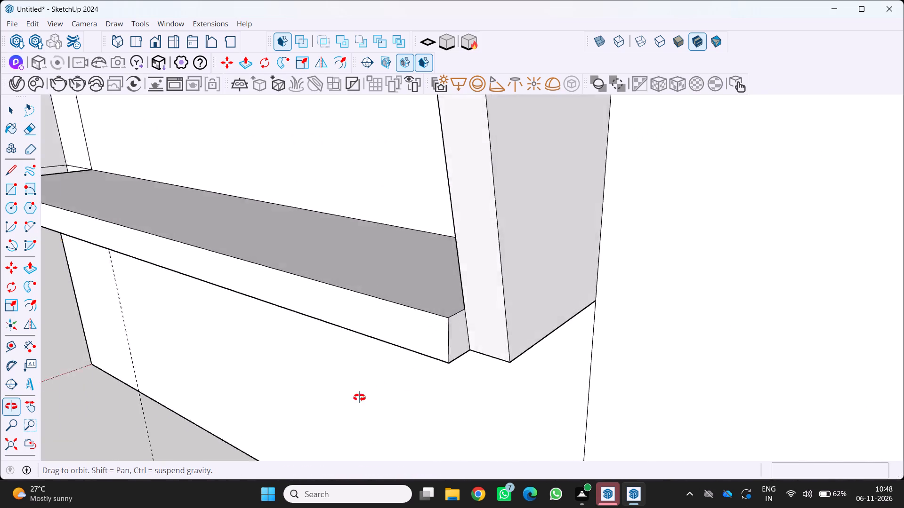
{"action": "middle_click_drag", "start_coordinate": [359, 397], "coordinate": [328, 413]}
{"action": "middle_click", "coordinate": [328, 413]}
{"action": "scroll", "coordinate": [325, 412], "scroll_direction": "down", "scroll_amount": 9}
{"action": "middle_click_drag", "start_coordinate": [355, 357], "coordinate": [335, 381]}
{"action": "scroll", "coordinate": [262, 131], "scroll_direction": "up", "scroll_amount": 4}
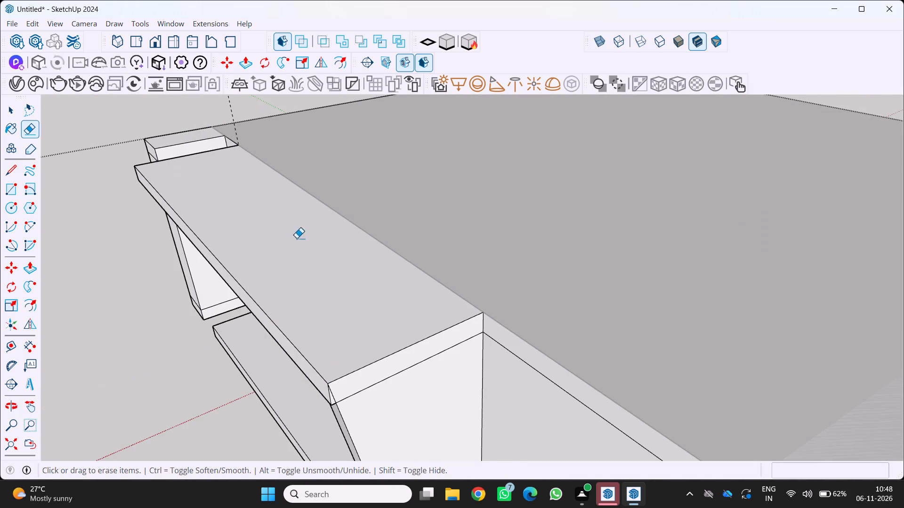
{"action": "scroll", "coordinate": [327, 389], "scroll_direction": "up", "scroll_amount": 14}
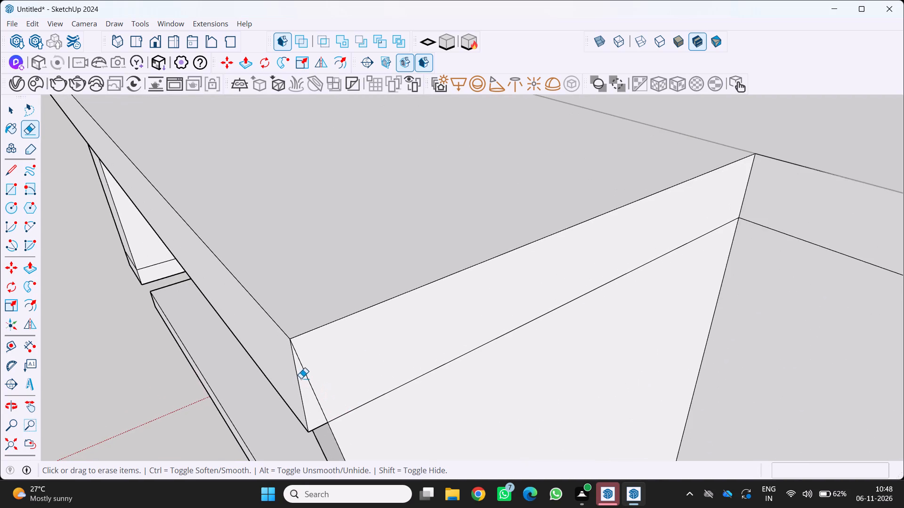
{"action": "scroll", "coordinate": [301, 369], "scroll_direction": "down", "scroll_amount": 6}
{"action": "middle_click_drag", "start_coordinate": [302, 368], "coordinate": [262, 319]}
{"action": "middle_click", "coordinate": [262, 319]}
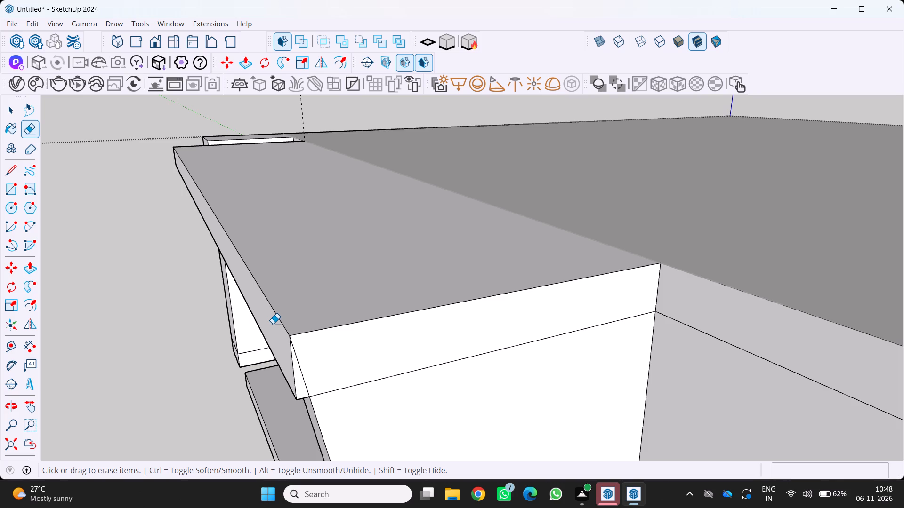
Push the small triangular face at the frame's top front corner about 27.87' along the top band to slant its front.
{"action": "scroll", "coordinate": [278, 328], "scroll_direction": "down", "scroll_amount": 3}
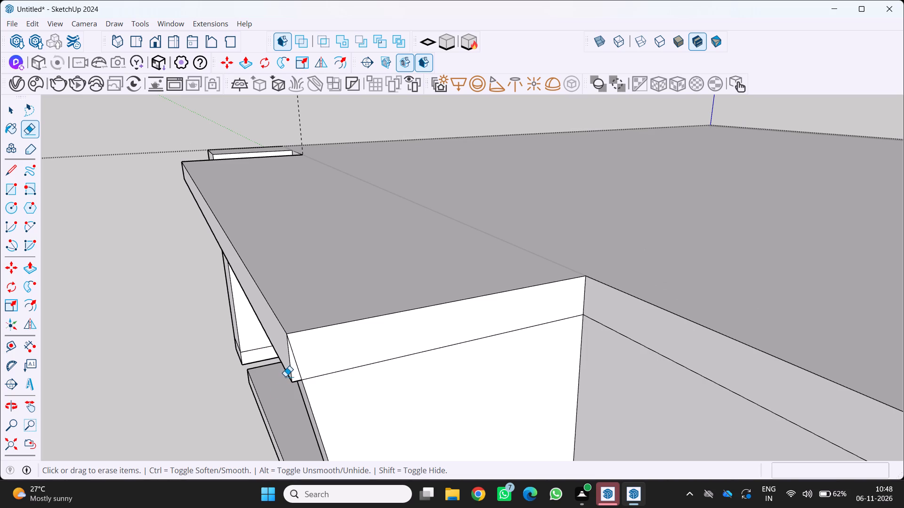
{"action": "key", "text": "p"}
{"action": "scroll", "coordinate": [317, 381], "scroll_direction": "up", "scroll_amount": 2}
{"action": "left_click", "coordinate": [293, 373]}
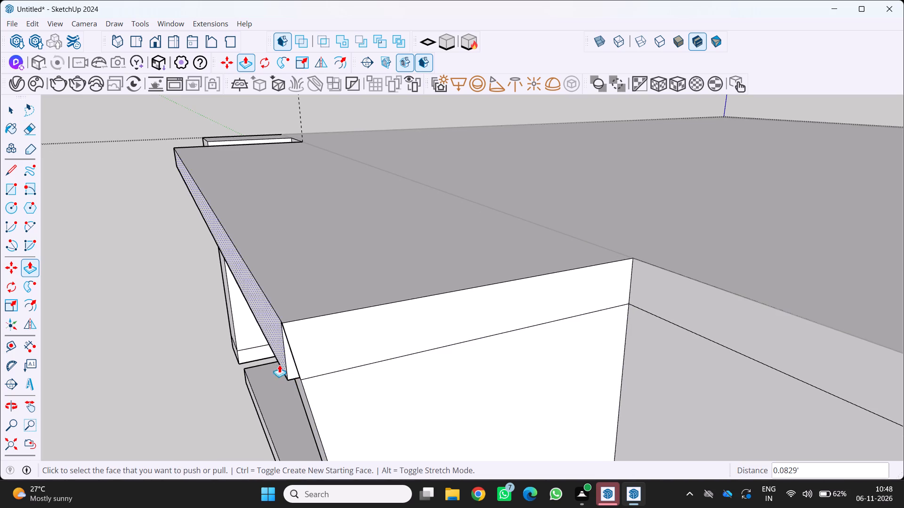
{"action": "middle_click_drag", "start_coordinate": [294, 370], "coordinate": [367, 381]}
{"action": "scroll", "coordinate": [326, 385], "scroll_direction": "up", "scroll_amount": 1}
{"action": "middle_click", "coordinate": [367, 381]}
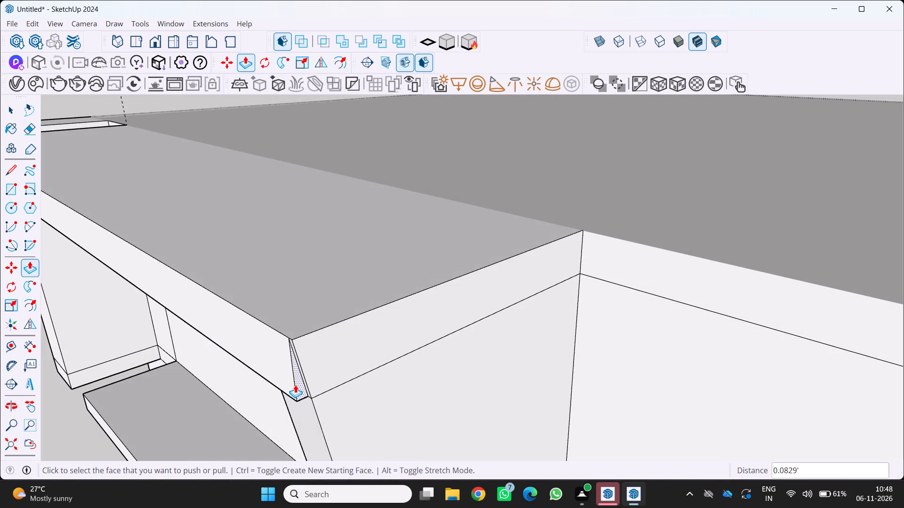
{"action": "left_click", "coordinate": [300, 384]}
{"action": "middle_click_drag", "start_coordinate": [242, 358], "coordinate": [381, 360]}
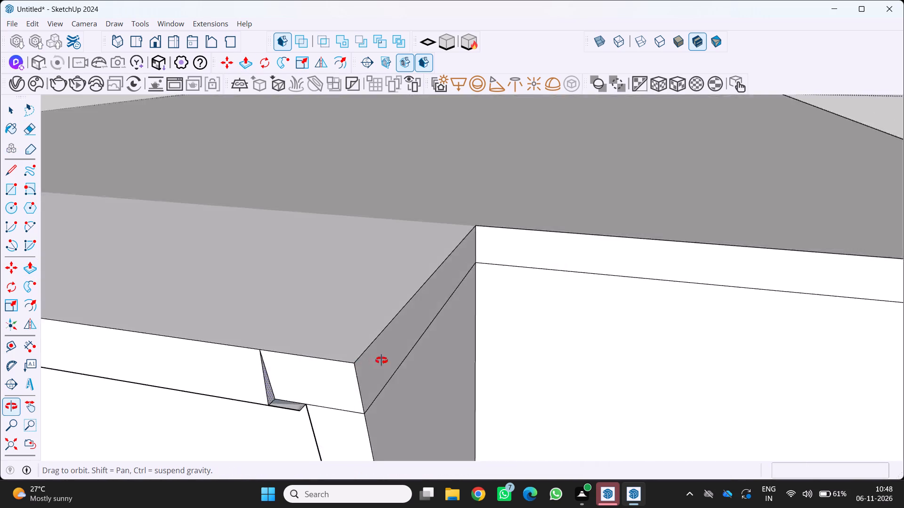
{"action": "middle_click_drag", "start_coordinate": [381, 360], "coordinate": [406, 356]}
{"action": "scroll", "coordinate": [404, 349], "scroll_direction": "down", "scroll_amount": 15}
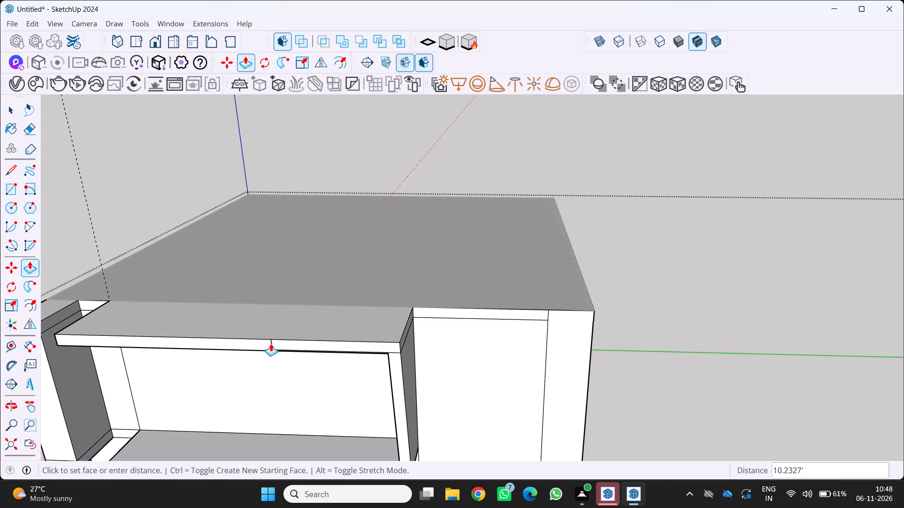
{"action": "scroll", "coordinate": [275, 340], "scroll_direction": "down", "scroll_amount": 3}
{"action": "middle_click_drag", "start_coordinate": [278, 340], "coordinate": [140, 330]}
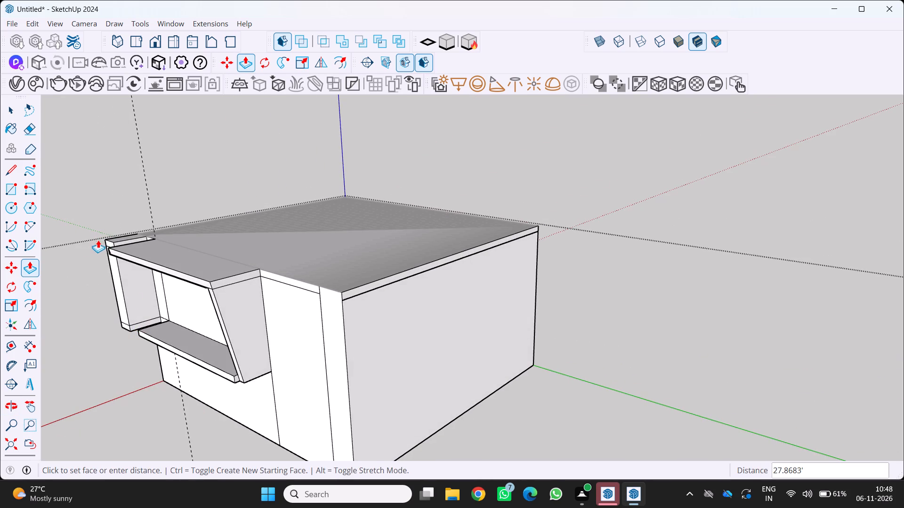
{"action": "scroll", "coordinate": [118, 254], "scroll_direction": "up", "scroll_amount": 6}
{"action": "left_click", "coordinate": [77, 248]}
Erase the edges of the thin leftover strip running beneath the top band's slanted front.
{"action": "scroll", "coordinate": [98, 263], "scroll_direction": "up", "scroll_amount": 4}
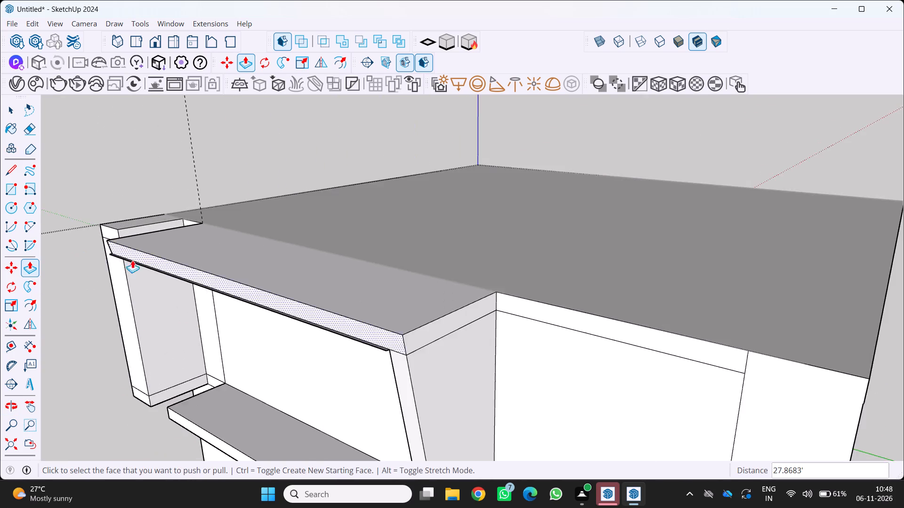
{"action": "middle_click", "coordinate": [132, 260]}
{"action": "middle_click", "coordinate": [132, 260]}
{"action": "middle_click_drag", "start_coordinate": [134, 262], "coordinate": [173, 246]}
{"action": "middle_click", "coordinate": [173, 246]}
{"action": "middle_click_drag", "start_coordinate": [173, 246], "coordinate": [135, 240]}
{"action": "scroll", "coordinate": [137, 243], "scroll_direction": "down", "scroll_amount": 10}
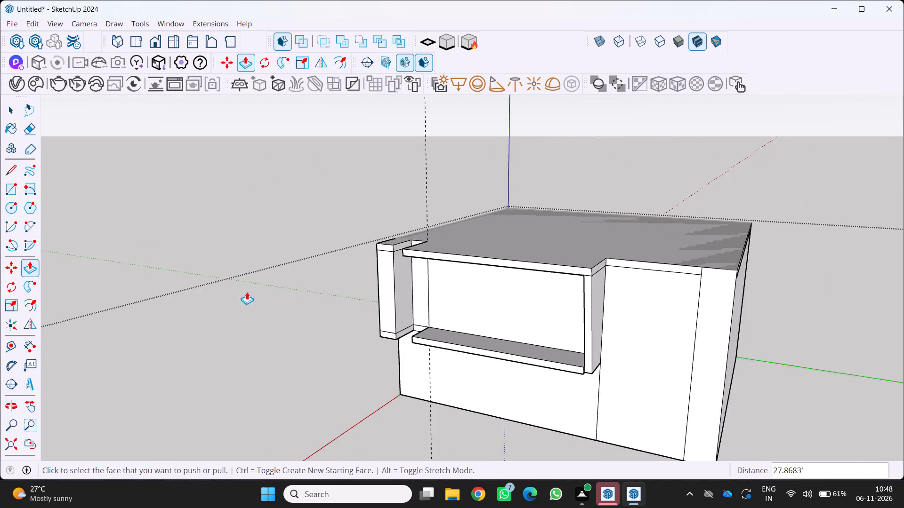
{"action": "scroll", "coordinate": [378, 318], "scroll_direction": "up", "scroll_amount": 3}
{"action": "middle_click_drag", "start_coordinate": [470, 314], "coordinate": [384, 322]}
{"action": "middle_click", "coordinate": [384, 322]}
{"action": "scroll", "coordinate": [400, 317], "scroll_direction": "up", "scroll_amount": 6}
{"action": "middle_click_drag", "start_coordinate": [416, 310], "coordinate": [408, 318]}
{"action": "scroll", "coordinate": [373, 300], "scroll_direction": "up", "scroll_amount": 3}
{"action": "middle_click_drag", "start_coordinate": [376, 302], "coordinate": [407, 324]}
{"action": "scroll", "coordinate": [385, 311], "scroll_direction": "up", "scroll_amount": 1}
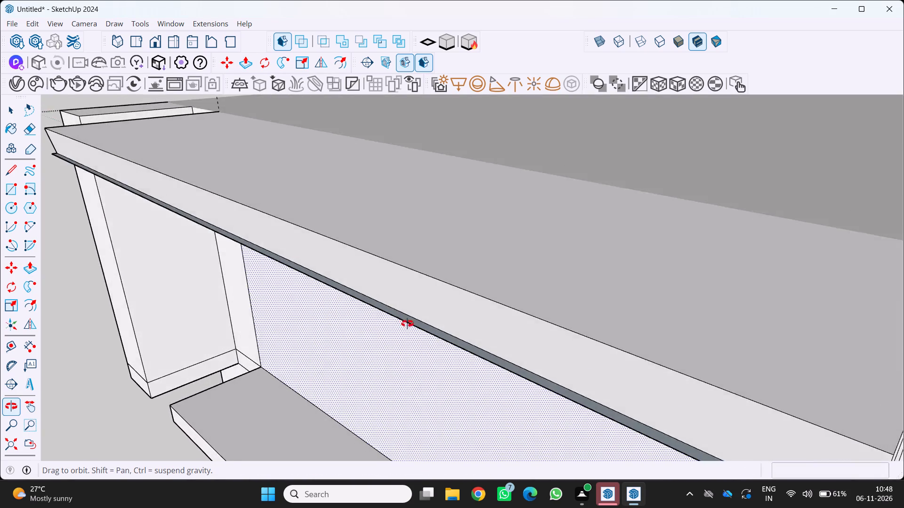
{"action": "middle_click_drag", "start_coordinate": [407, 324], "coordinate": [404, 311]}
{"action": "middle_click", "coordinate": [404, 311]}
{"action": "scroll", "coordinate": [383, 302], "scroll_direction": "down", "scroll_amount": 5}
{"action": "middle_click_drag", "start_coordinate": [280, 263], "coordinate": [362, 272]}
{"action": "middle_click", "coordinate": [362, 272]}
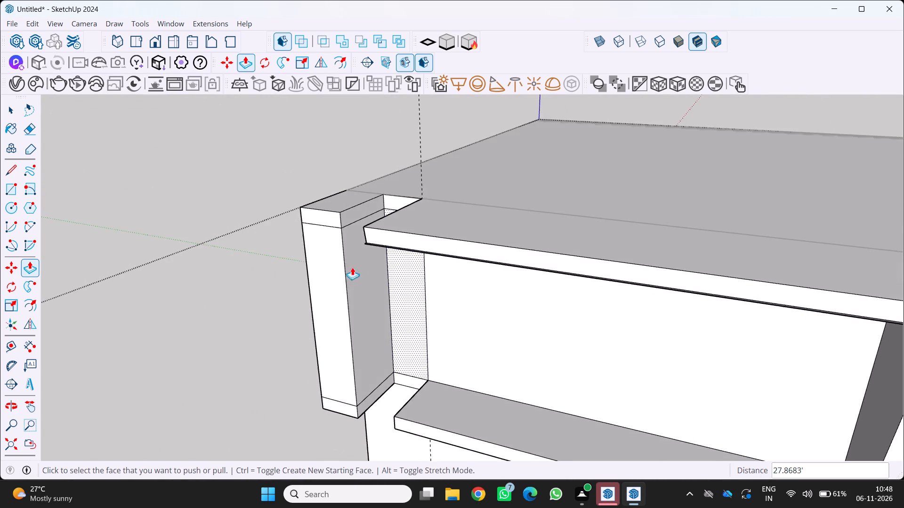
{"action": "scroll", "coordinate": [369, 246], "scroll_direction": "up", "scroll_amount": 4}
{"action": "middle_click_drag", "start_coordinate": [367, 245], "coordinate": [345, 269]}
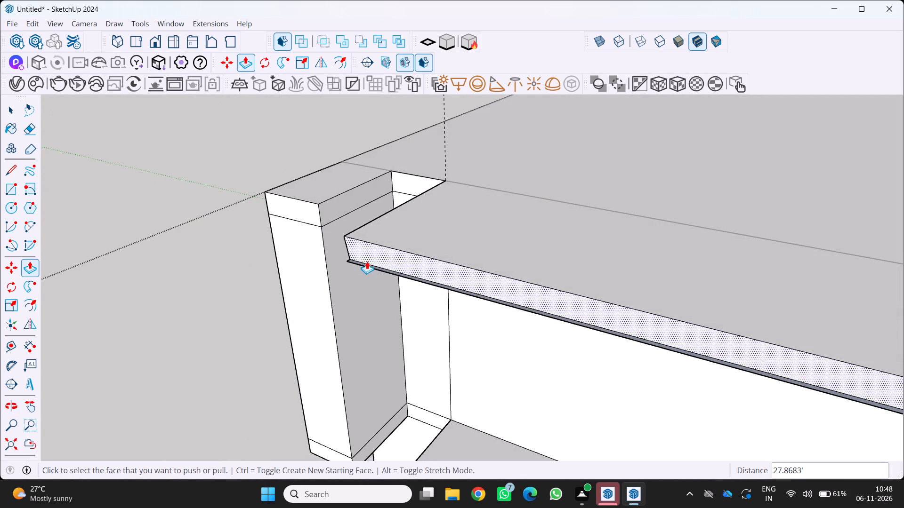
{"action": "key", "text": "e"}
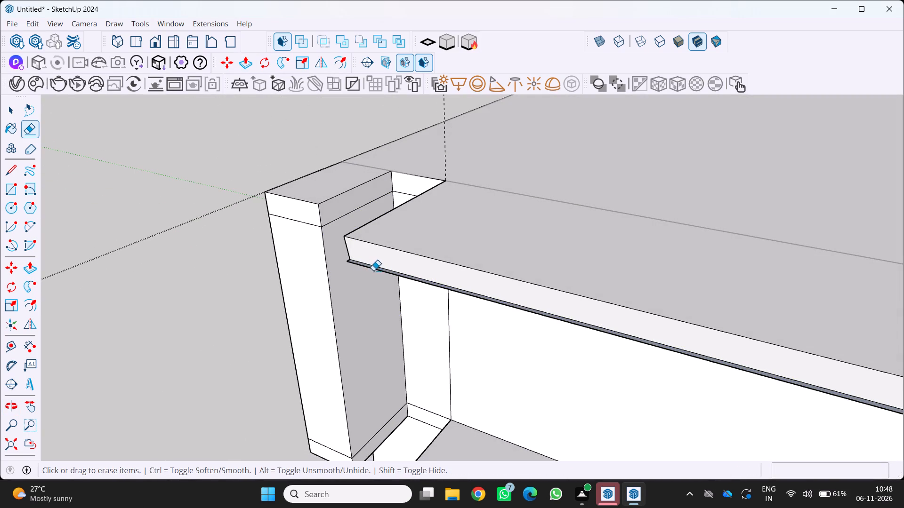
{"action": "left_click", "coordinate": [373, 271]}
{"action": "left_click_drag", "start_coordinate": [345, 262], "coordinate": [352, 263]}
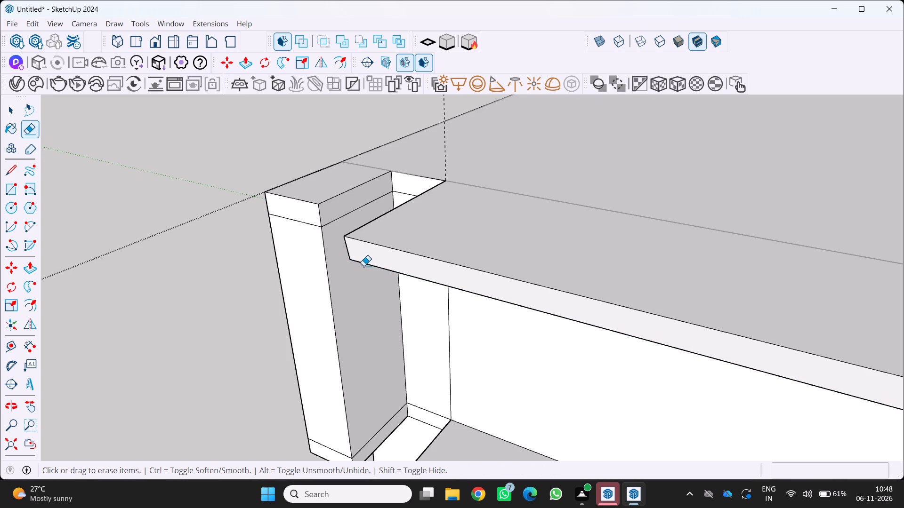
Erase the stray short edge where the top band's underside meets the slanted vertical strip.
{"action": "scroll", "coordinate": [327, 256], "scroll_direction": "down", "scroll_amount": 15}
{"action": "scroll", "coordinate": [408, 295], "scroll_direction": "up", "scroll_amount": 10}
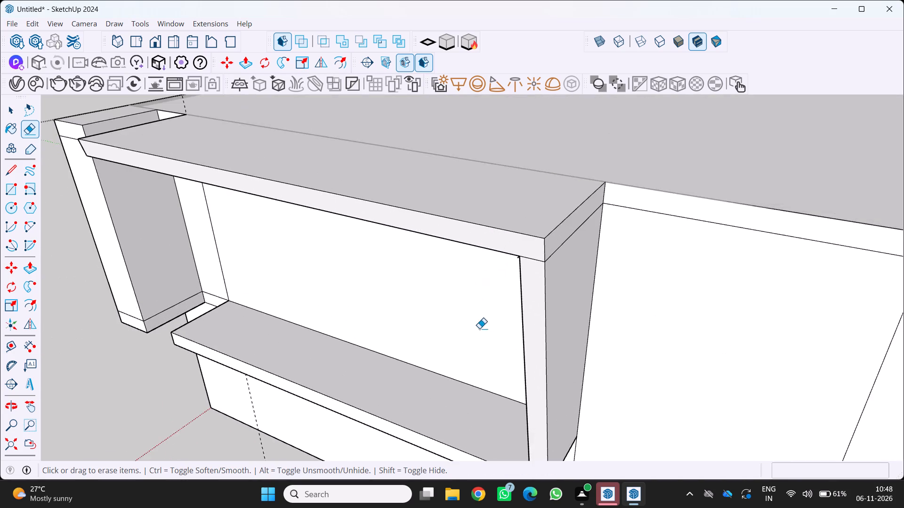
{"action": "middle_click_drag", "start_coordinate": [479, 328], "coordinate": [364, 327]}
{"action": "middle_click", "coordinate": [364, 327]}
{"action": "scroll", "coordinate": [327, 257], "scroll_direction": "up", "scroll_amount": 11}
{"action": "scroll", "coordinate": [323, 231], "scroll_direction": "down", "scroll_amount": 9}
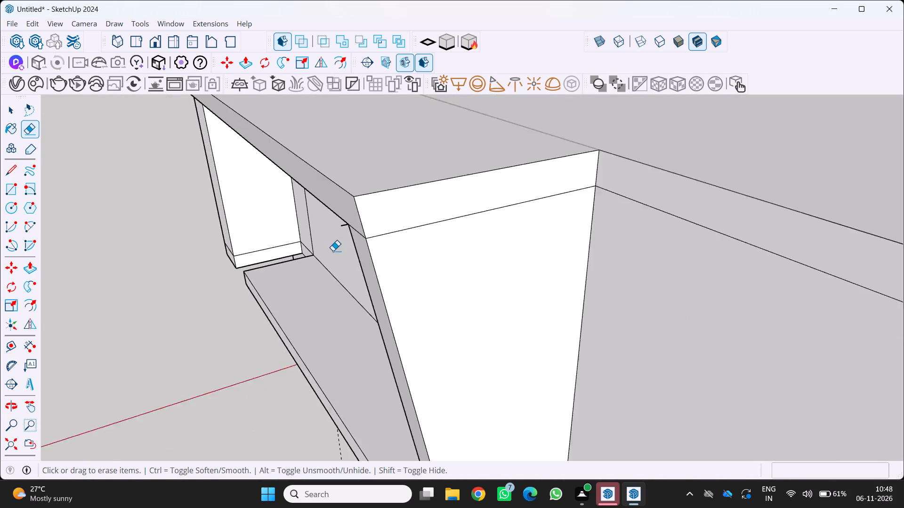
{"action": "scroll", "coordinate": [333, 251], "scroll_direction": "down", "scroll_amount": 1}
{"action": "scroll", "coordinate": [331, 234], "scroll_direction": "up", "scroll_amount": 6}
{"action": "scroll", "coordinate": [369, 217], "scroll_direction": "down", "scroll_amount": 4}
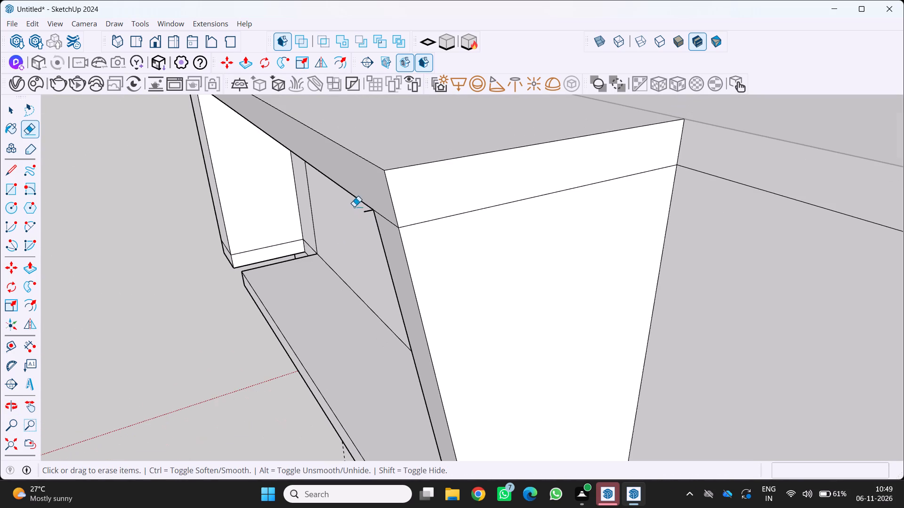
{"action": "left_click", "coordinate": [365, 213]}
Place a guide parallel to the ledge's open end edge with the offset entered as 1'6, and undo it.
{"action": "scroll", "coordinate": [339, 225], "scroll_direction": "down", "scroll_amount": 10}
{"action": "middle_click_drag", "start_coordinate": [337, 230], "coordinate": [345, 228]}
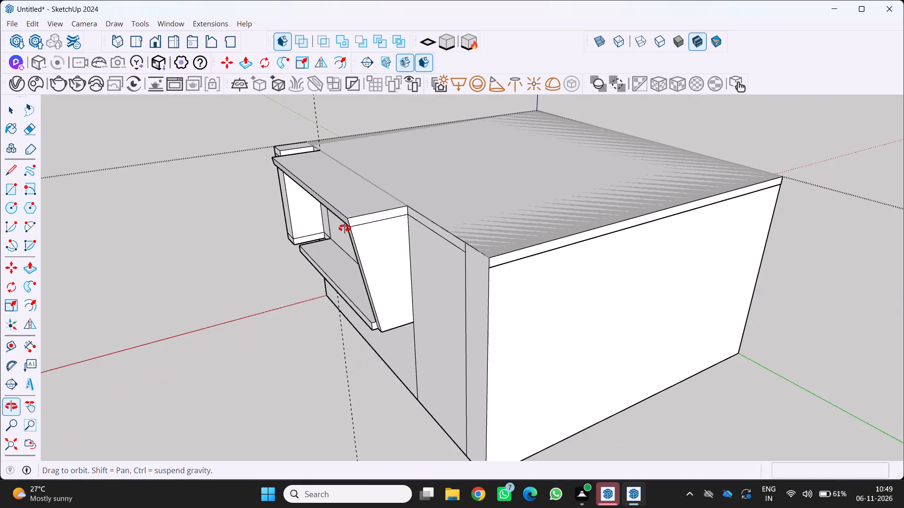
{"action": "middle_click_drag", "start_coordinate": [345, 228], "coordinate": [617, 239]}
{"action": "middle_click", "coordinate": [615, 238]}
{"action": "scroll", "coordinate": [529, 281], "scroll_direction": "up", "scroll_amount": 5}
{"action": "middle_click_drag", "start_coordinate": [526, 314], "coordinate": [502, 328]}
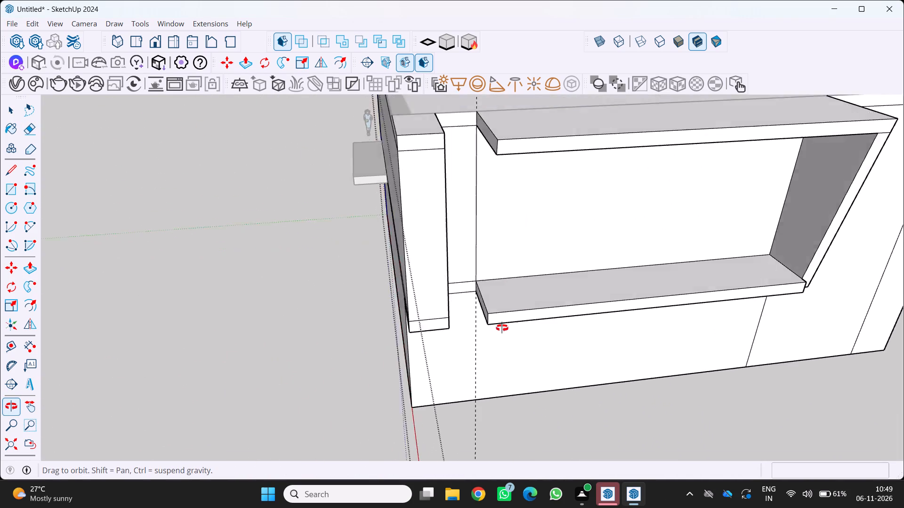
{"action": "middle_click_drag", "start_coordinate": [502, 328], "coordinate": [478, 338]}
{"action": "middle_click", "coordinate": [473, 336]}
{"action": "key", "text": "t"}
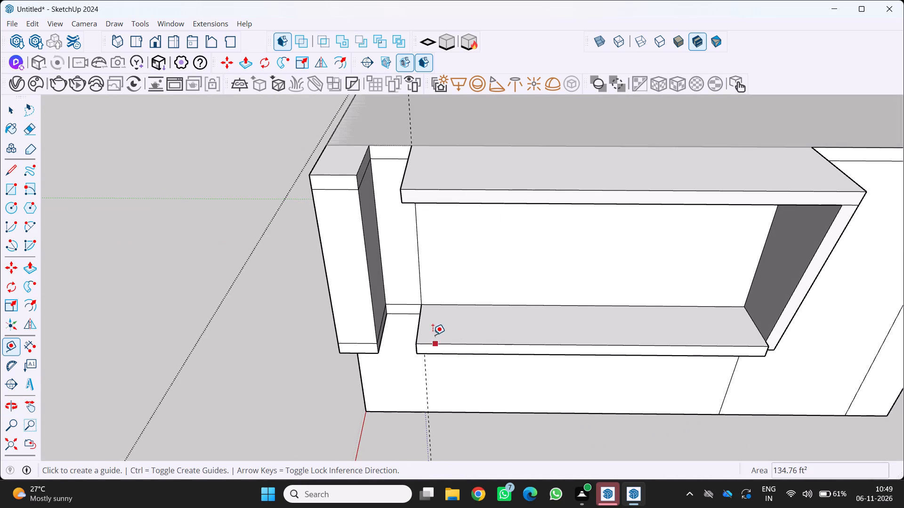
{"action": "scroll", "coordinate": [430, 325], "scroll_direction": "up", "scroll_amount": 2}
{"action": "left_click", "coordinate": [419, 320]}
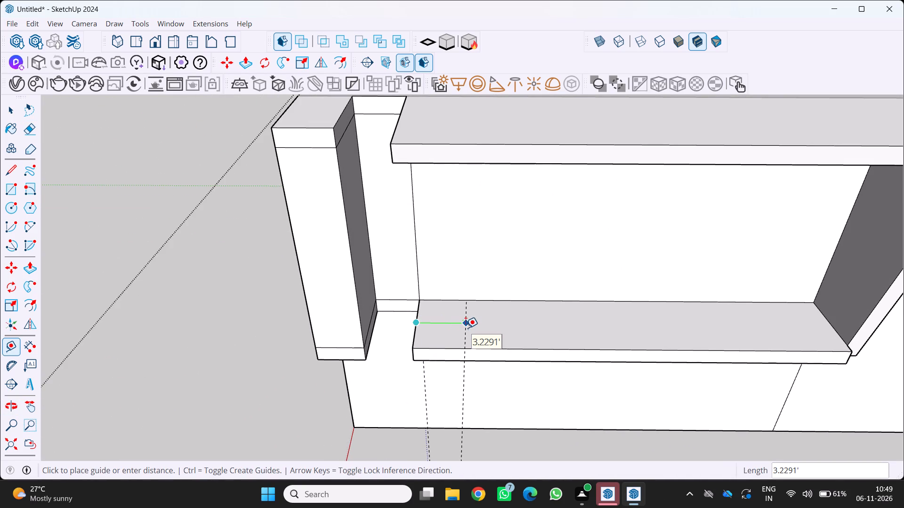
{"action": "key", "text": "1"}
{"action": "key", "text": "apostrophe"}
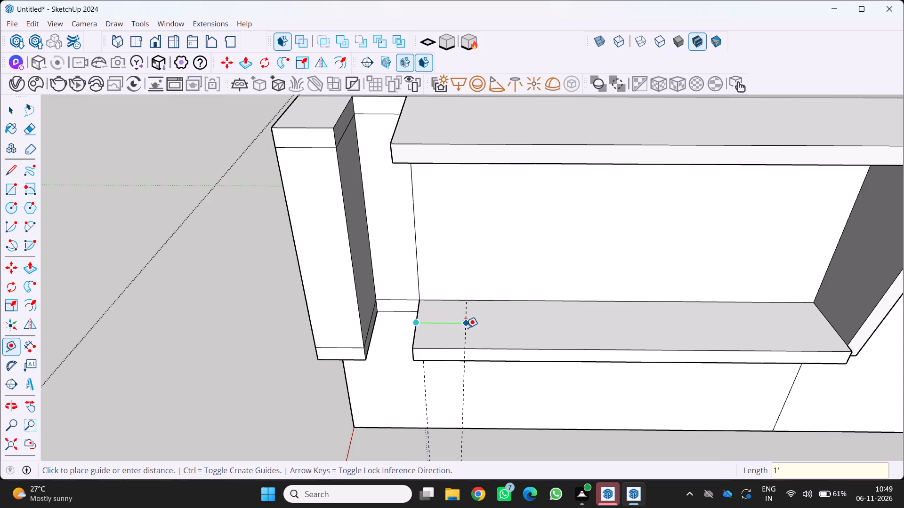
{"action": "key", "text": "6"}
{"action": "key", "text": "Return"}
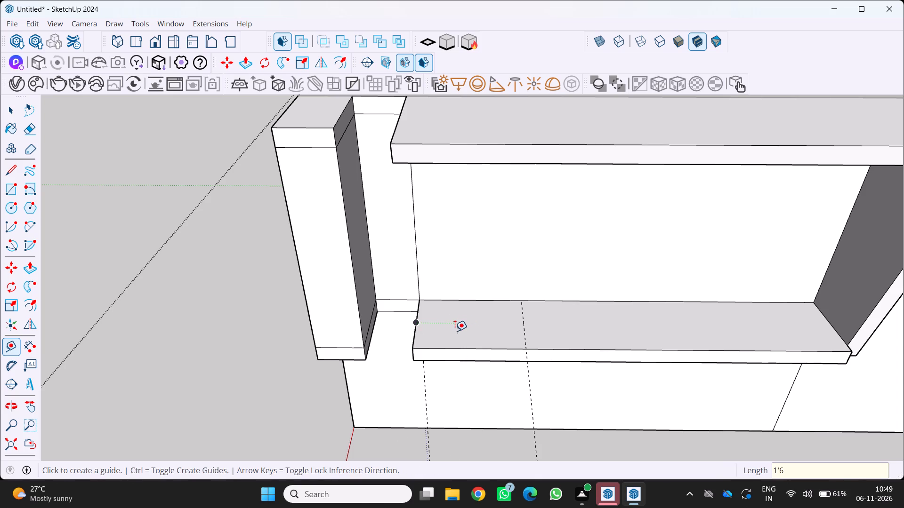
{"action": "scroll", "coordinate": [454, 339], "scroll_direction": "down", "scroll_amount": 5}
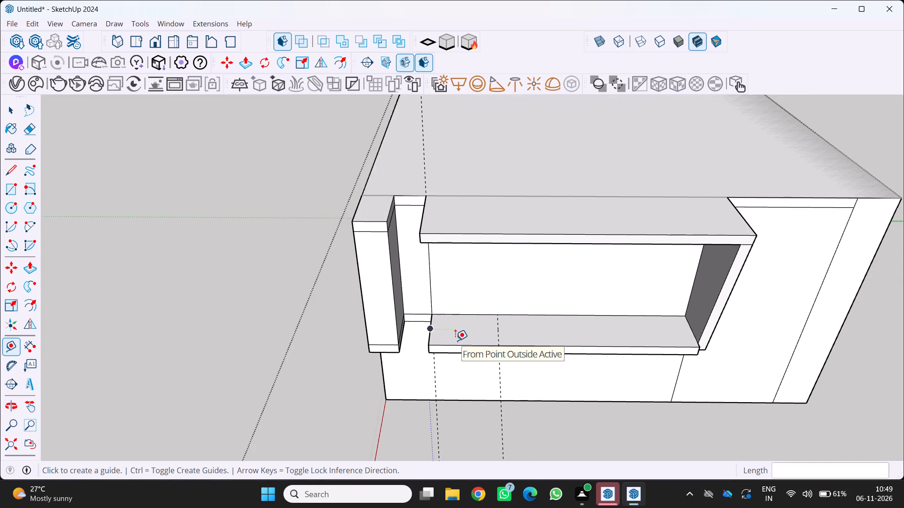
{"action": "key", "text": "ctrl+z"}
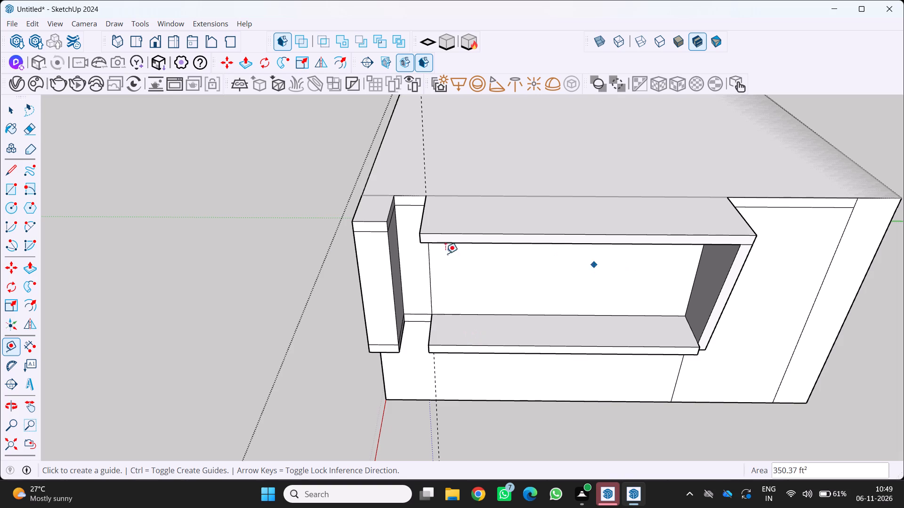
Place a guide 1'6" inward from the ledge's open end edge, parallel to that edge.
{"action": "scroll", "coordinate": [434, 341], "scroll_direction": "up", "scroll_amount": 9}
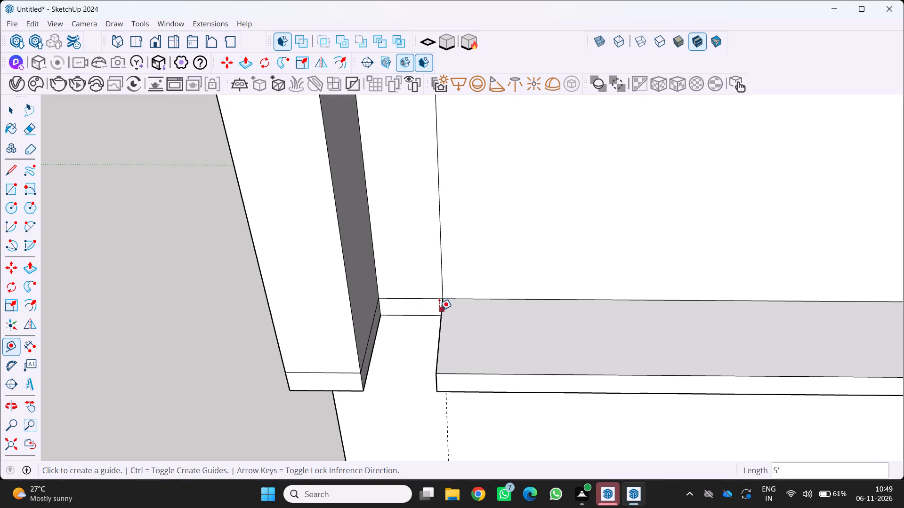
{"action": "left_click", "coordinate": [441, 326]}
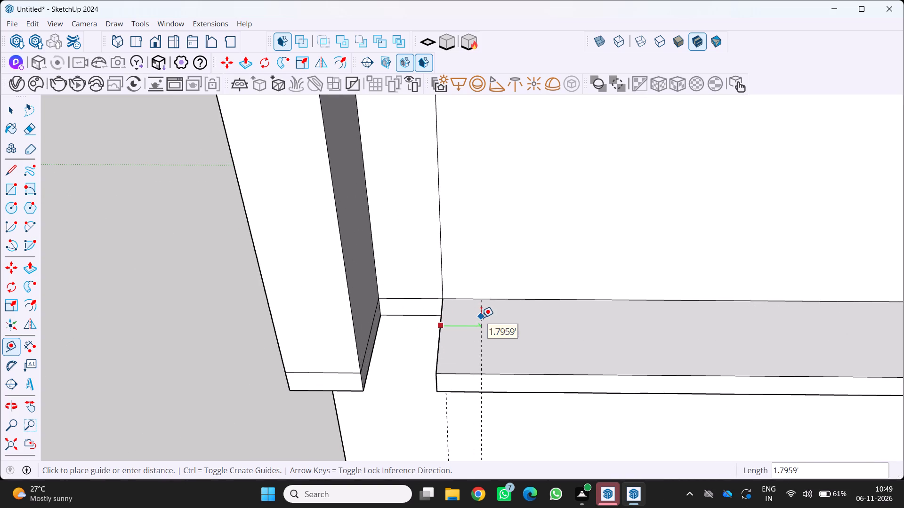
{"action": "scroll", "coordinate": [481, 319], "scroll_direction": "up", "scroll_amount": 3}
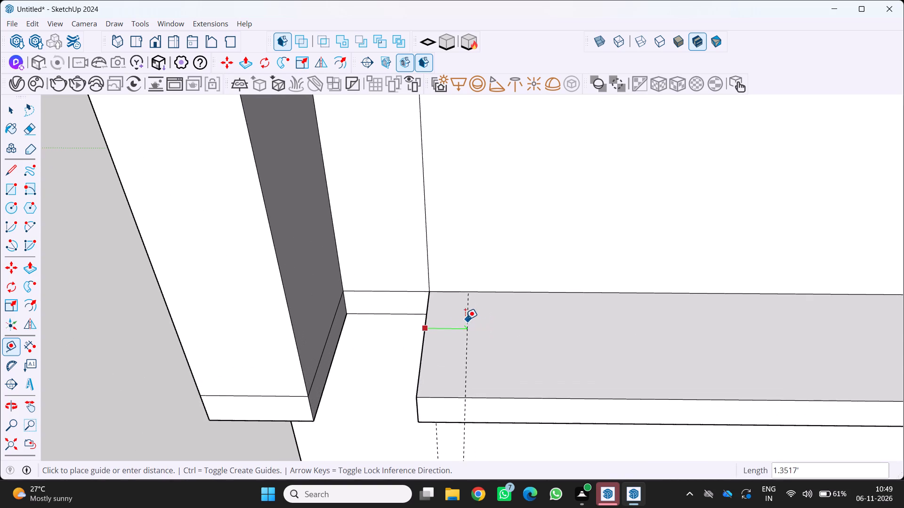
{"action": "type", "text": "1'"}
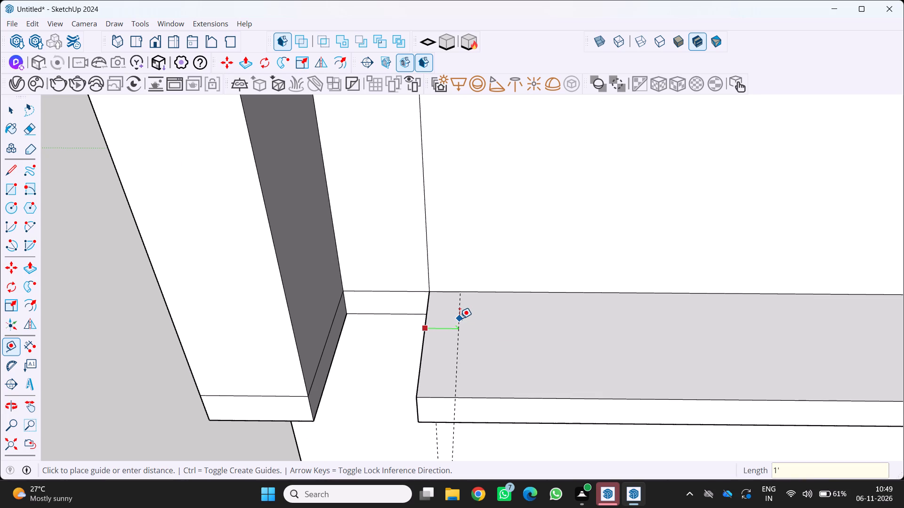
{"action": "type", "text": "6\""}
{"action": "key", "text": "Return"}
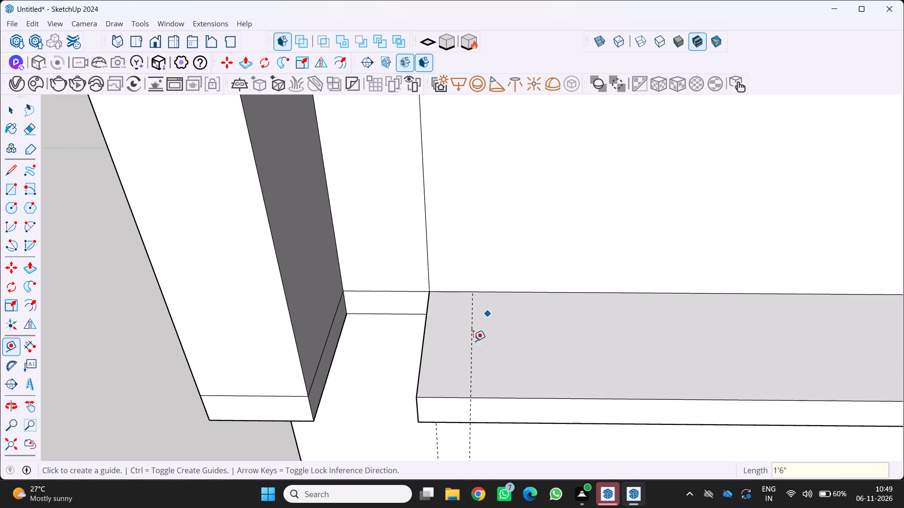
Measure along the ledge's front edge from its open end corner to the guide with the Dimension tool.
{"action": "scroll", "coordinate": [473, 334], "scroll_direction": "down", "scroll_amount": 6}
{"action": "middle_click_drag", "start_coordinate": [439, 378], "coordinate": [403, 373]}
{"action": "scroll", "coordinate": [409, 358], "scroll_direction": "down", "scroll_amount": 10}
{"action": "middle_click_drag", "start_coordinate": [453, 353], "coordinate": [460, 348]}
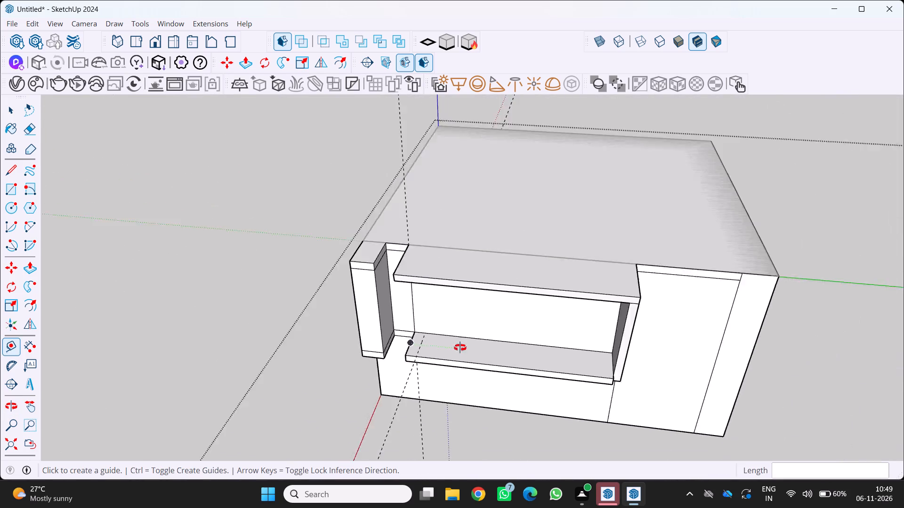
{"action": "middle_click_drag", "start_coordinate": [460, 348], "coordinate": [482, 336]}
{"action": "scroll", "coordinate": [468, 342], "scroll_direction": "up", "scroll_amount": 1}
{"action": "middle_click", "coordinate": [482, 336]}
{"action": "left_click", "coordinate": [28, 346]}
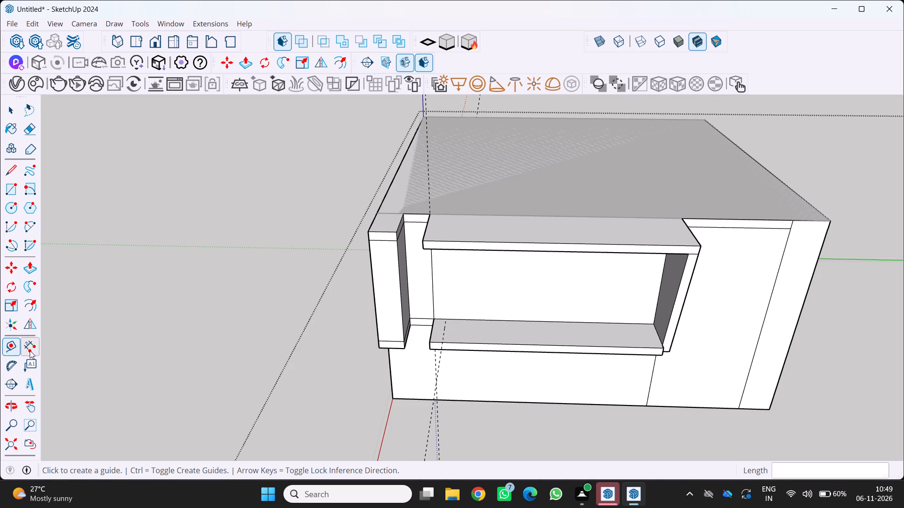
{"action": "scroll", "coordinate": [368, 363], "scroll_direction": "up", "scroll_amount": 2}
{"action": "scroll", "coordinate": [462, 344], "scroll_direction": "up", "scroll_amount": 6}
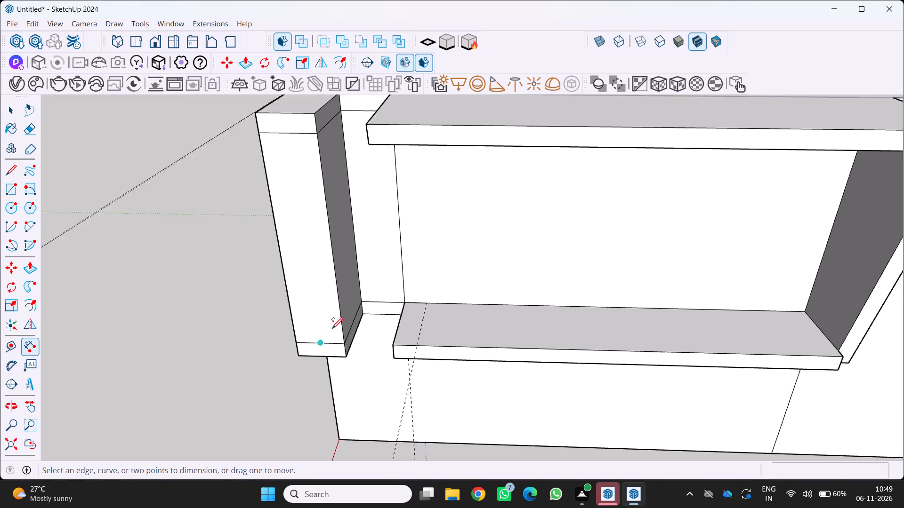
{"action": "scroll", "coordinate": [332, 328], "scroll_direction": "up", "scroll_amount": 3}
{"action": "left_click_drag", "start_coordinate": [419, 344], "coordinate": [435, 346]}
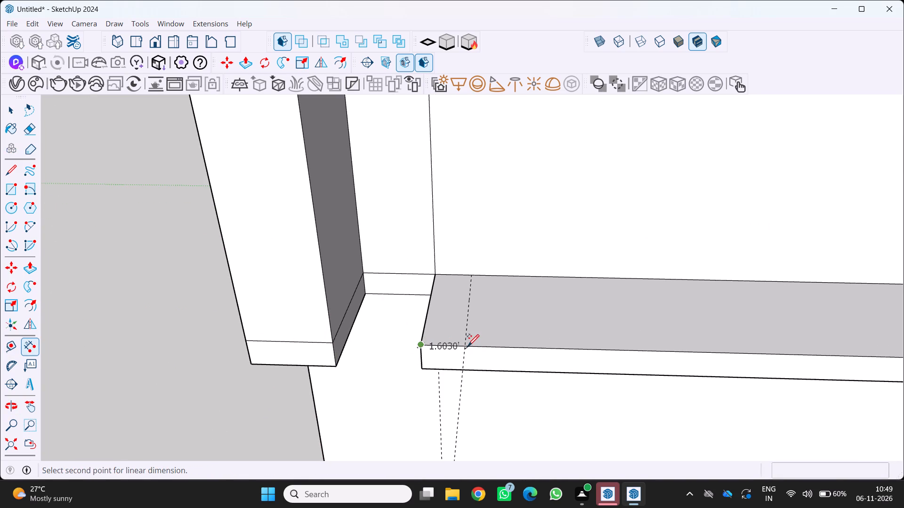
{"action": "scroll", "coordinate": [463, 345], "scroll_direction": "up", "scroll_amount": 8}
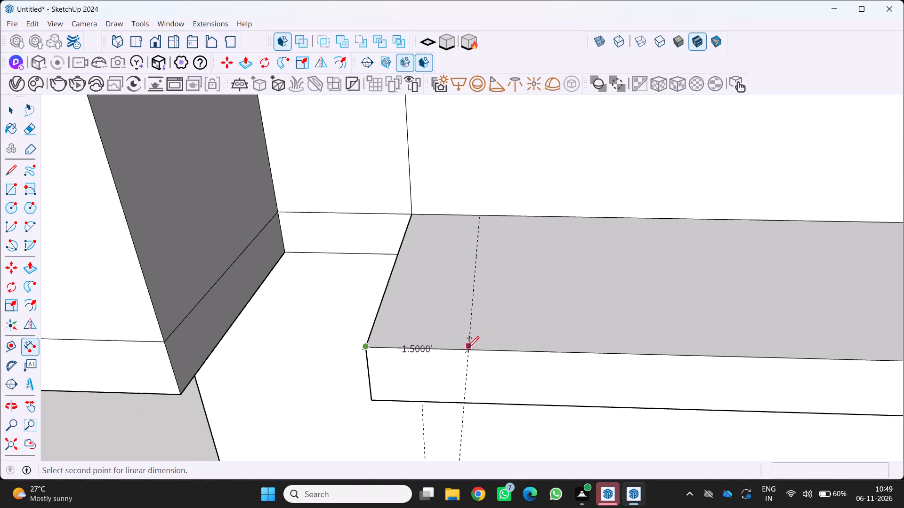
{"action": "key", "text": "Escape"}
{"action": "scroll", "coordinate": [466, 348], "scroll_direction": "down", "scroll_amount": 8}
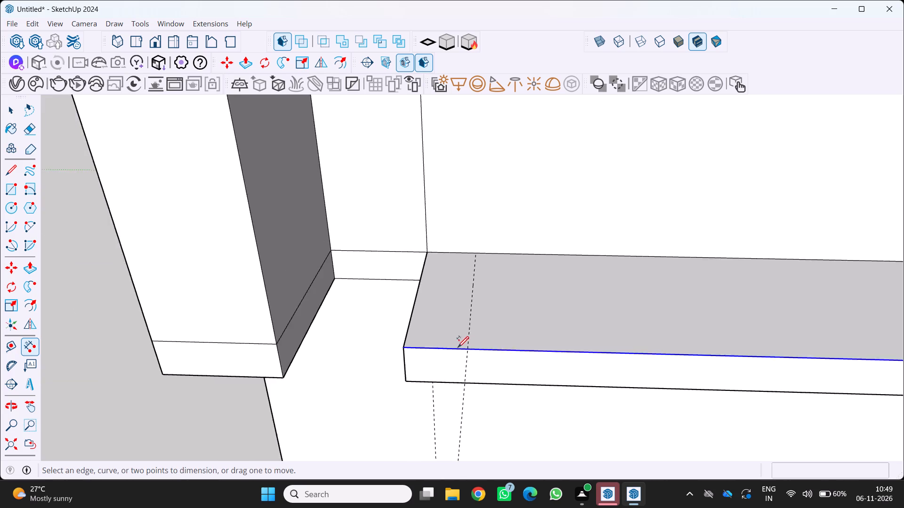
{"action": "scroll", "coordinate": [458, 347], "scroll_direction": "down", "scroll_amount": 4}
Draw a rectangle about 1.5' by 5' on the ledge's top, from its open end's back corner to the guide's front-edge intersection.
{"action": "key", "text": "r"}
{"action": "scroll", "coordinate": [431, 297], "scroll_direction": "up", "scroll_amount": 6}
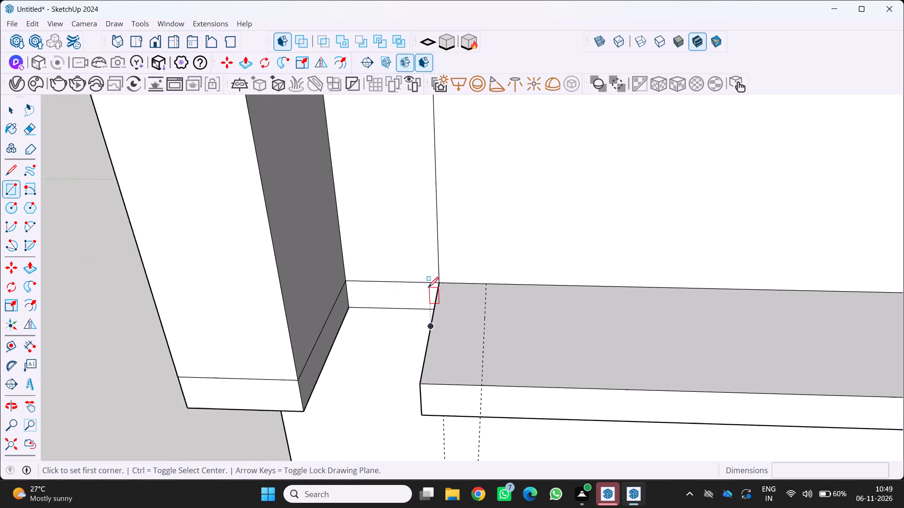
{"action": "scroll", "coordinate": [428, 287], "scroll_direction": "up", "scroll_amount": 2}
{"action": "left_click", "coordinate": [444, 283]}
{"action": "scroll", "coordinate": [443, 296], "scroll_direction": "down", "scroll_amount": 11}
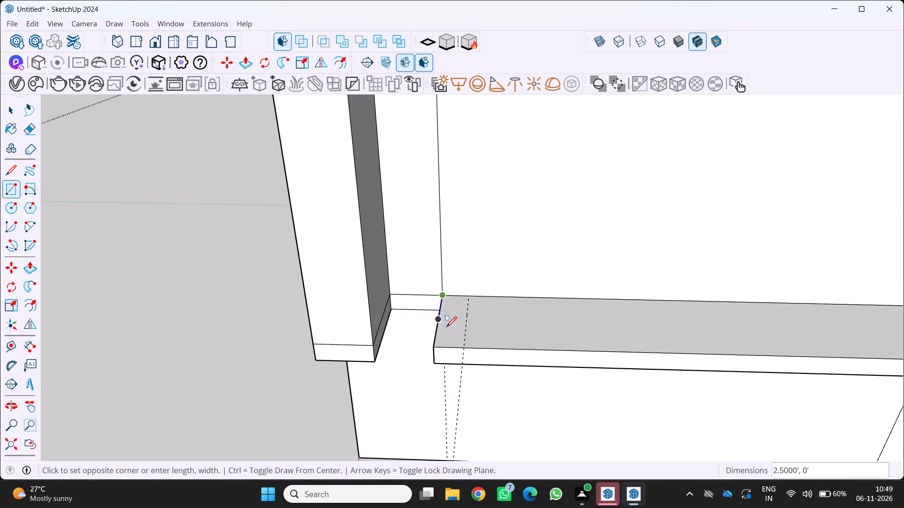
{"action": "scroll", "coordinate": [460, 343], "scroll_direction": "up", "scroll_amount": 12}
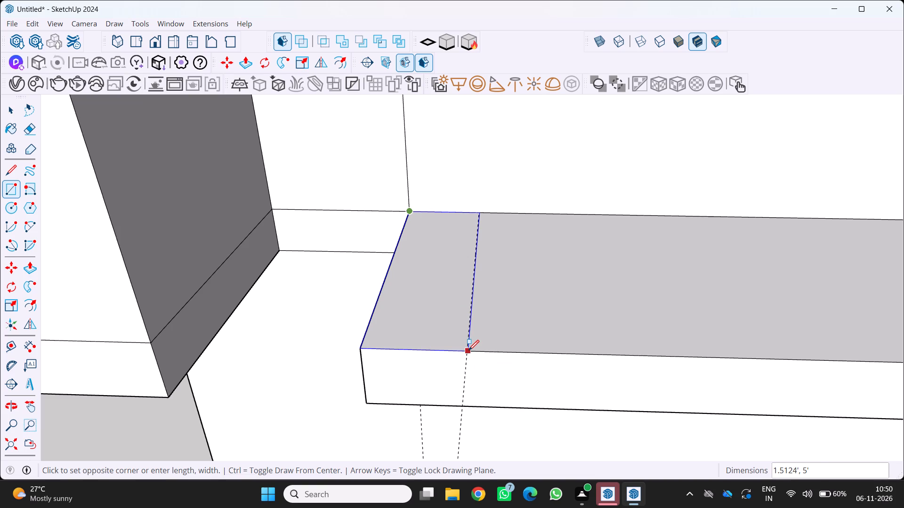
{"action": "scroll", "coordinate": [461, 348], "scroll_direction": "up", "scroll_amount": 9}
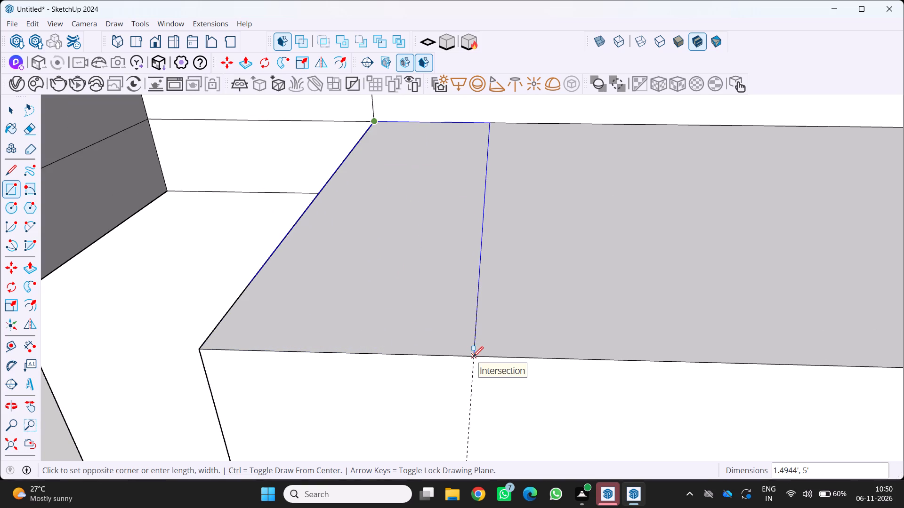
{"action": "left_click", "coordinate": [473, 357]}
{"action": "scroll", "coordinate": [474, 355], "scroll_direction": "down", "scroll_amount": 16}
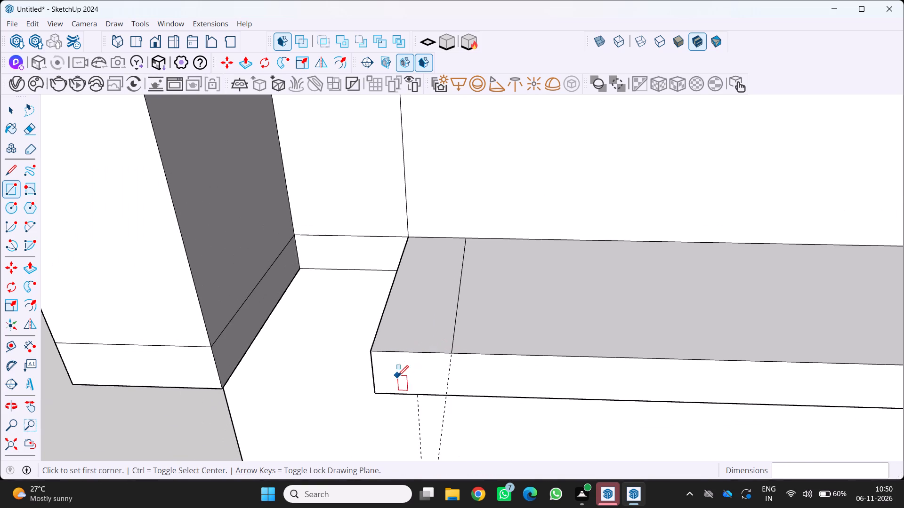
Push/Pull the rectangle at the ledge's open end up 13' to meet the underside of the top band.
{"action": "key", "text": "p"}
{"action": "left_click", "coordinate": [410, 311]}
{"action": "scroll", "coordinate": [420, 305], "scroll_direction": "down", "scroll_amount": 11}
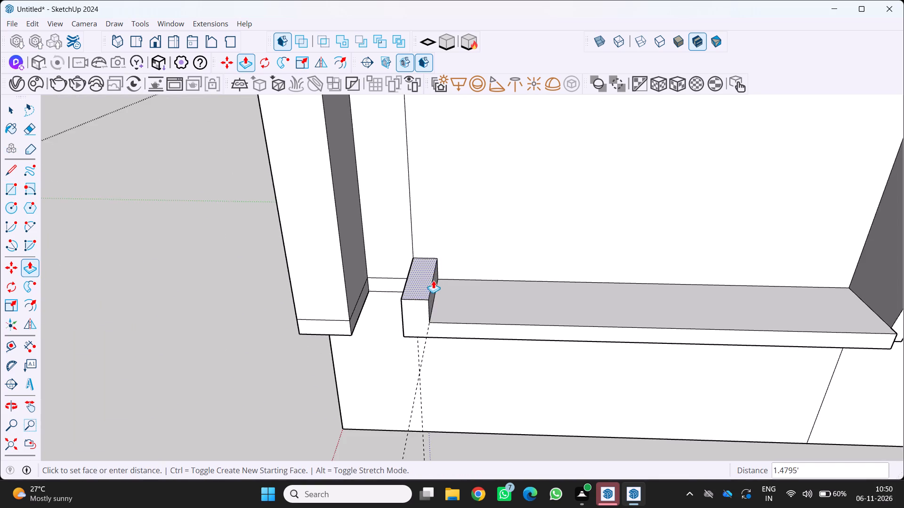
{"action": "scroll", "coordinate": [432, 276], "scroll_direction": "down", "scroll_amount": 12}
{"action": "scroll", "coordinate": [440, 246], "scroll_direction": "up", "scroll_amount": 3}
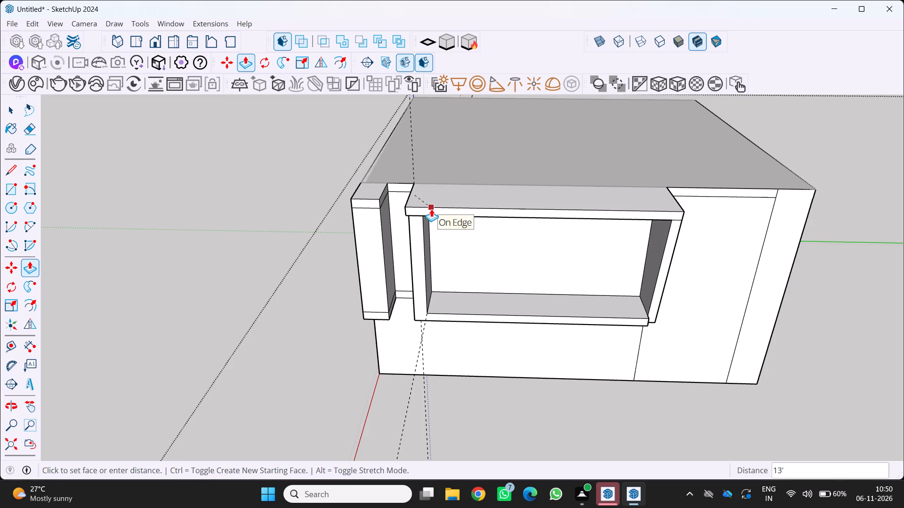
{"action": "left_click", "coordinate": [431, 209]}
Examine the new upright and how it meets the ledge, top band and corner column from several sides.
{"action": "scroll", "coordinate": [388, 253], "scroll_direction": "up", "scroll_amount": 1}
{"action": "middle_click_drag", "start_coordinate": [391, 254], "coordinate": [507, 226]}
{"action": "scroll", "coordinate": [536, 220], "scroll_direction": "up", "scroll_amount": 7}
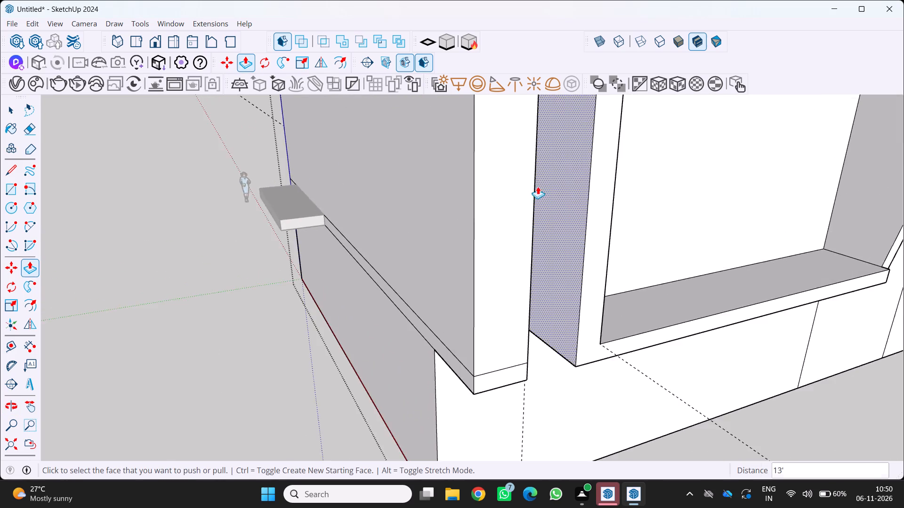
{"action": "middle_click_drag", "start_coordinate": [538, 186], "coordinate": [441, 268]}
{"action": "scroll", "coordinate": [441, 268], "scroll_direction": "up", "scroll_amount": 1}
{"action": "scroll", "coordinate": [434, 264], "scroll_direction": "down", "scroll_amount": 6}
{"action": "scroll", "coordinate": [398, 317], "scroll_direction": "down", "scroll_amount": 3}
{"action": "middle_click_drag", "start_coordinate": [397, 325], "coordinate": [410, 277]}
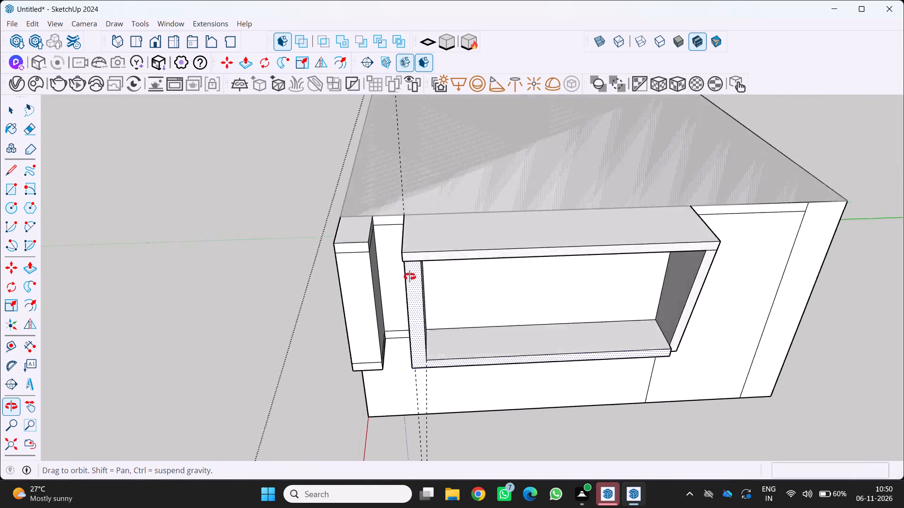
{"action": "middle_click_drag", "start_coordinate": [410, 277], "coordinate": [410, 279]}
{"action": "scroll", "coordinate": [407, 320], "scroll_direction": "down", "scroll_amount": 5}
{"action": "middle_click_drag", "start_coordinate": [391, 357], "coordinate": [374, 395]}
{"action": "scroll", "coordinate": [377, 384], "scroll_direction": "down", "scroll_amount": 6}
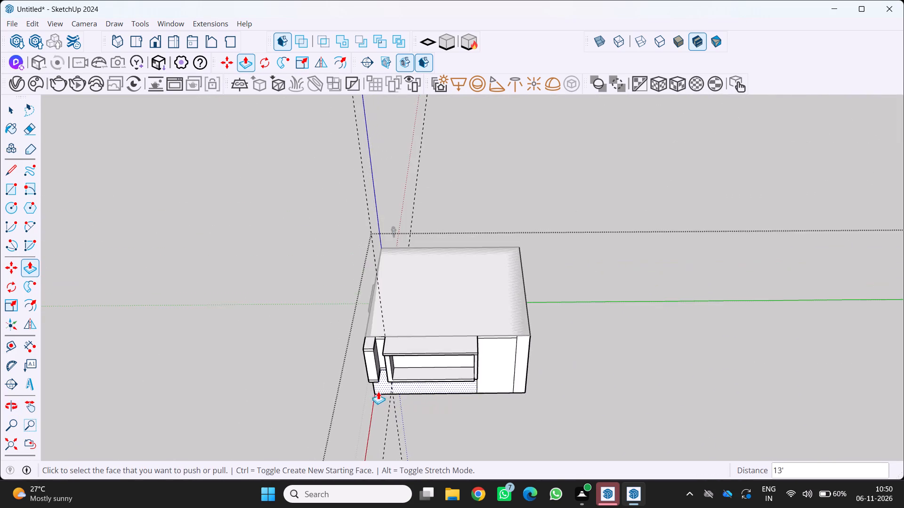
{"action": "scroll", "coordinate": [407, 333], "scroll_direction": "up", "scroll_amount": 2}
{"action": "middle_click_drag", "start_coordinate": [407, 333], "coordinate": [436, 238]}
{"action": "scroll", "coordinate": [427, 261], "scroll_direction": "up", "scroll_amount": 1}
{"action": "scroll", "coordinate": [403, 307], "scroll_direction": "up", "scroll_amount": 5}
{"action": "middle_click_drag", "start_coordinate": [400, 308], "coordinate": [392, 263]}
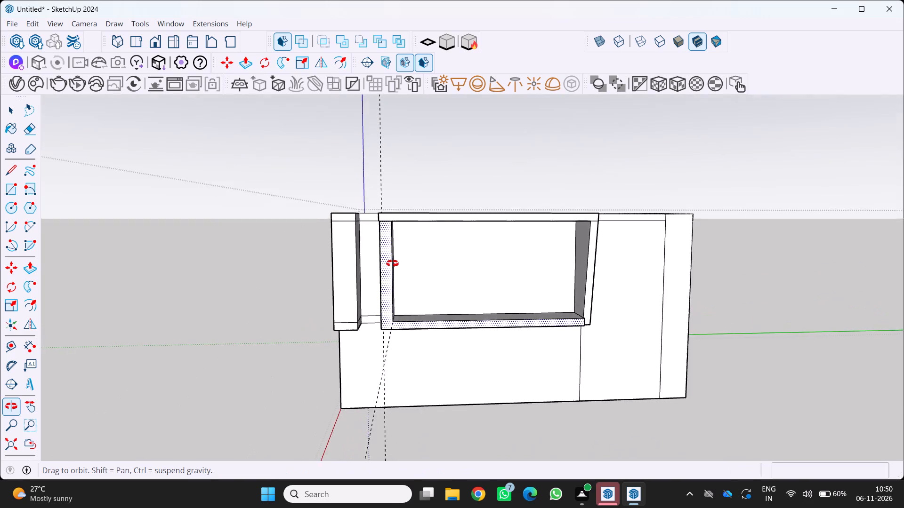
{"action": "middle_click_drag", "start_coordinate": [392, 263], "coordinate": [392, 261]}
{"action": "scroll", "coordinate": [393, 262], "scroll_direction": "down", "scroll_amount": 2}
{"action": "middle_click_drag", "start_coordinate": [385, 269], "coordinate": [288, 287]}
{"action": "scroll", "coordinate": [379, 265], "scroll_direction": "up", "scroll_amount": 1}
{"action": "scroll", "coordinate": [300, 254], "scroll_direction": "up", "scroll_amount": 7}
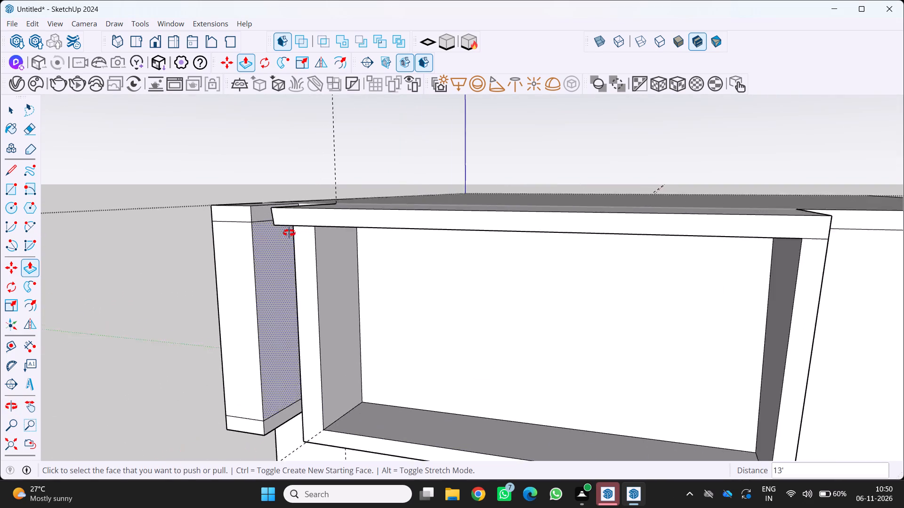
{"action": "middle_click_drag", "start_coordinate": [289, 233], "coordinate": [282, 215]}
{"action": "scroll", "coordinate": [289, 233], "scroll_direction": "up", "scroll_amount": 3}
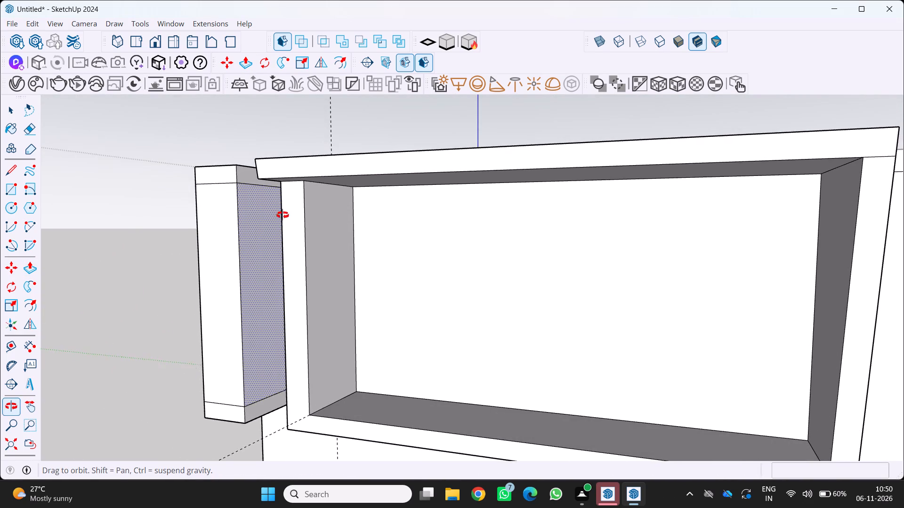
{"action": "middle_click_drag", "start_coordinate": [282, 215], "coordinate": [283, 215]}
{"action": "middle_click", "coordinate": [283, 215]}
{"action": "middle_click", "coordinate": [283, 215]}
{"action": "scroll", "coordinate": [284, 215], "scroll_direction": "down", "scroll_amount": 9}
{"action": "scroll", "coordinate": [430, 256], "scroll_direction": "down", "scroll_amount": 4}
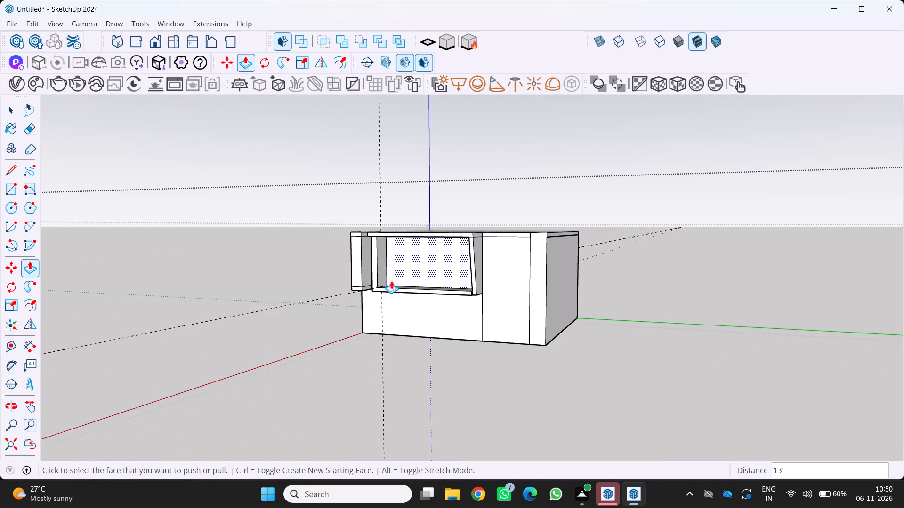
{"action": "middle_click_drag", "start_coordinate": [387, 288], "coordinate": [388, 294]}
{"action": "middle_click", "coordinate": [388, 294]}
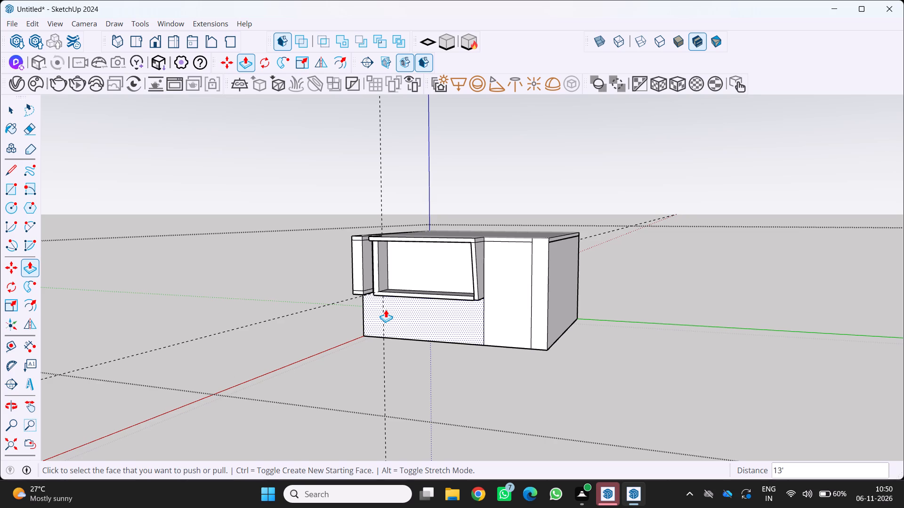
{"action": "scroll", "coordinate": [382, 312], "scroll_direction": "down", "scroll_amount": 6}
{"action": "middle_click_drag", "start_coordinate": [393, 318], "coordinate": [446, 322]}
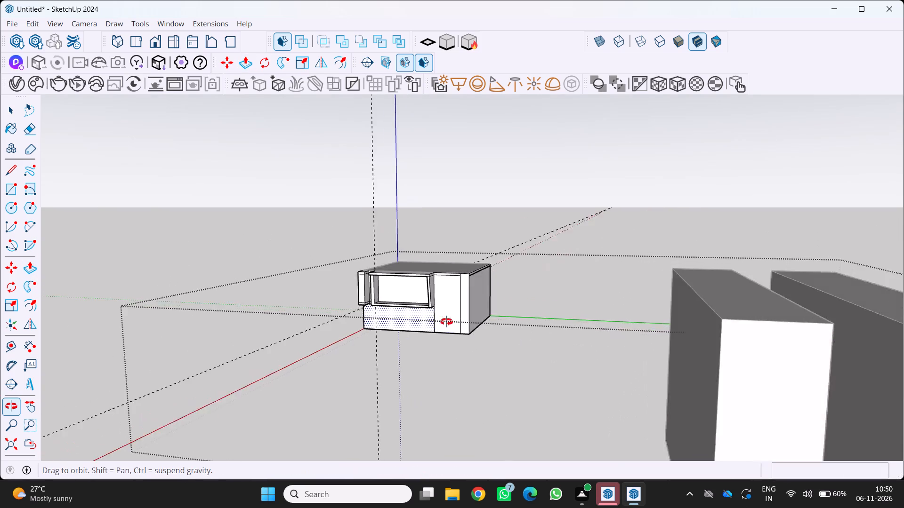
{"action": "middle_click_drag", "start_coordinate": [446, 322], "coordinate": [487, 310]}
{"action": "scroll", "coordinate": [365, 323], "scroll_direction": "up", "scroll_amount": 9}
{"action": "middle_click_drag", "start_coordinate": [333, 277], "coordinate": [452, 270]}
{"action": "scroll", "coordinate": [536, 259], "scroll_direction": "up", "scroll_amount": 13}
{"action": "scroll", "coordinate": [490, 256], "scroll_direction": "up", "scroll_amount": 1}
{"action": "middle_click_drag", "start_coordinate": [490, 256], "coordinate": [533, 265]}
{"action": "scroll", "coordinate": [533, 265], "scroll_direction": "down", "scroll_amount": 4}
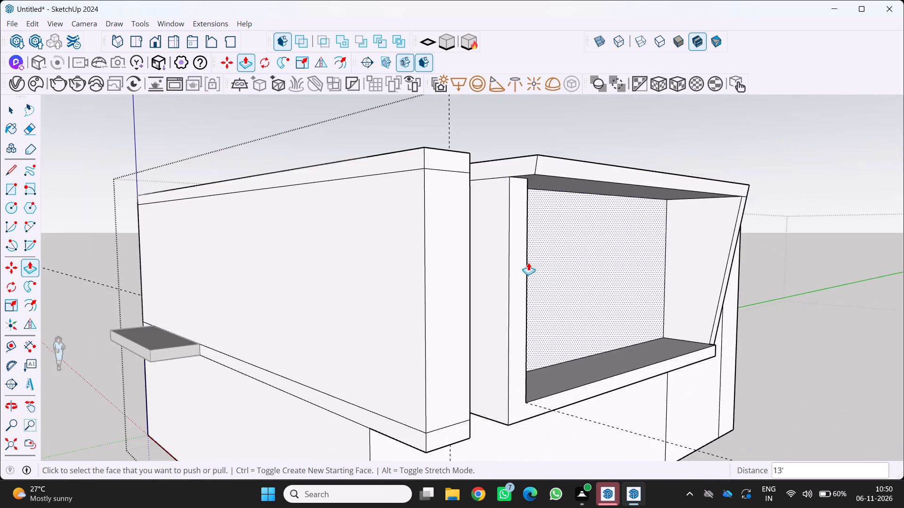
{"action": "scroll", "coordinate": [528, 262], "scroll_direction": "down", "scroll_amount": 9}
{"action": "scroll", "coordinate": [522, 321], "scroll_direction": "up", "scroll_amount": 3}
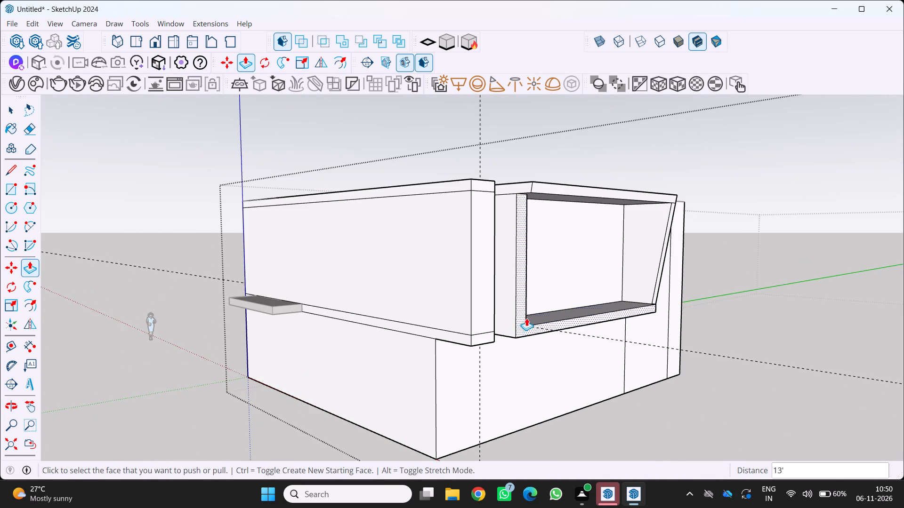
{"action": "scroll", "coordinate": [527, 318], "scroll_direction": "up", "scroll_amount": 13}
{"action": "scroll", "coordinate": [522, 317], "scroll_direction": "down", "scroll_amount": 4}
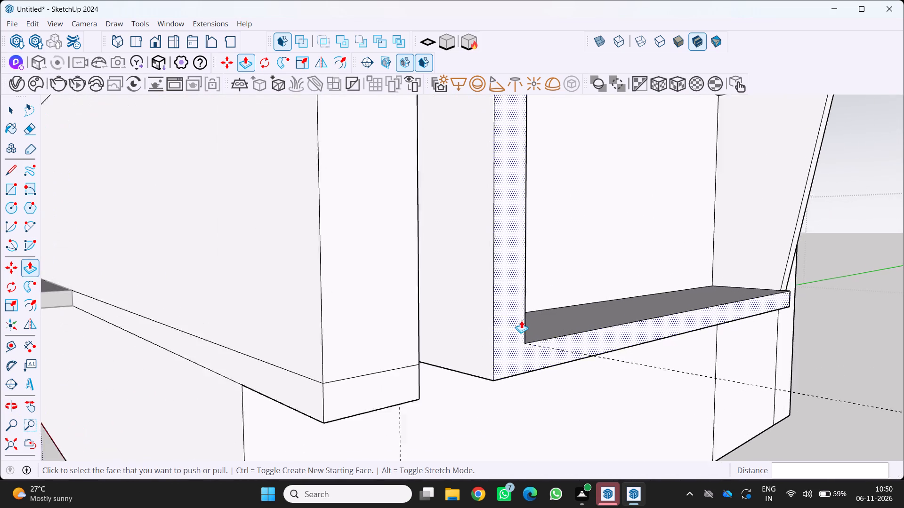
{"action": "scroll", "coordinate": [521, 320], "scroll_direction": "down", "scroll_amount": 12}
Draw a diagonal line on the upright's front face from its inner top corner to its outer bottom corner.
{"action": "key", "text": "l"}
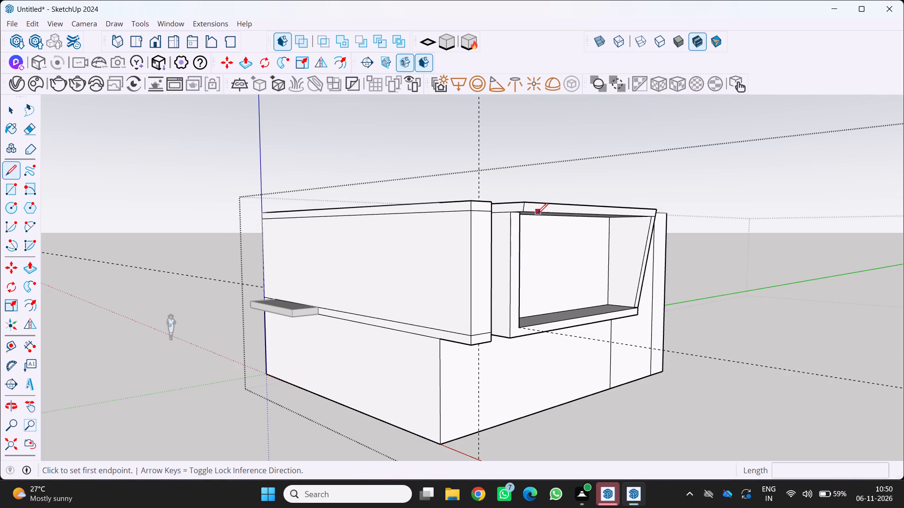
{"action": "left_click", "coordinate": [523, 216]}
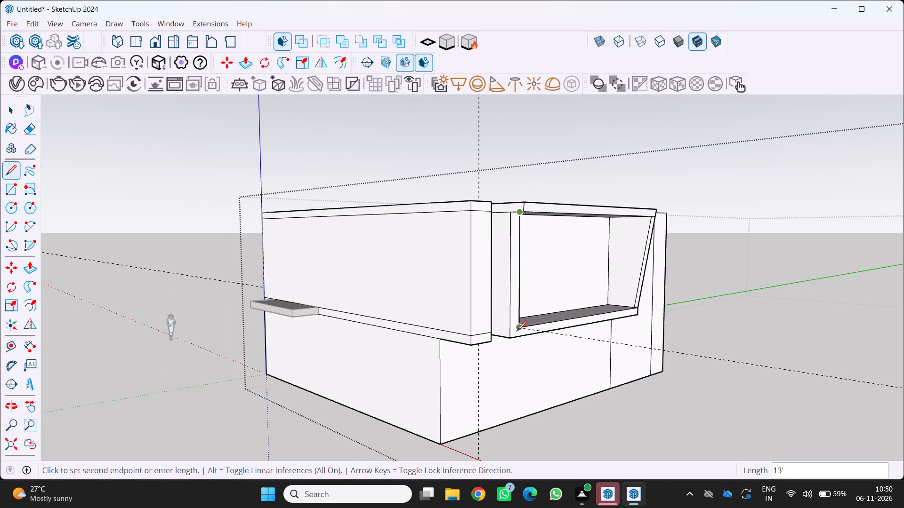
{"action": "scroll", "coordinate": [509, 335], "scroll_direction": "up", "scroll_amount": 2}
{"action": "left_click", "coordinate": [509, 342]}
{"action": "scroll", "coordinate": [532, 315], "scroll_direction": "down", "scroll_amount": 3}
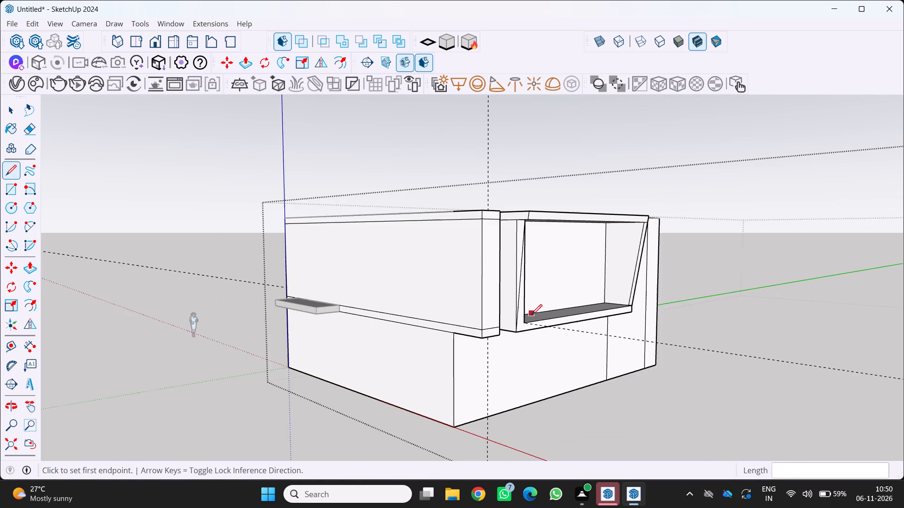
Draw a slanted line about 14.12' long from the top band's lower front corner to the upright's outer bottom corner.
{"action": "middle_click_drag", "start_coordinate": [523, 315], "coordinate": [462, 315]}
{"action": "scroll", "coordinate": [513, 315], "scroll_direction": "up", "scroll_amount": 1}
{"action": "middle_click", "coordinate": [461, 315]}
{"action": "scroll", "coordinate": [453, 268], "scroll_direction": "up", "scroll_amount": 8}
{"action": "middle_click_drag", "start_coordinate": [445, 254], "coordinate": [375, 285]}
{"action": "scroll", "coordinate": [443, 257], "scroll_direction": "up", "scroll_amount": 1}
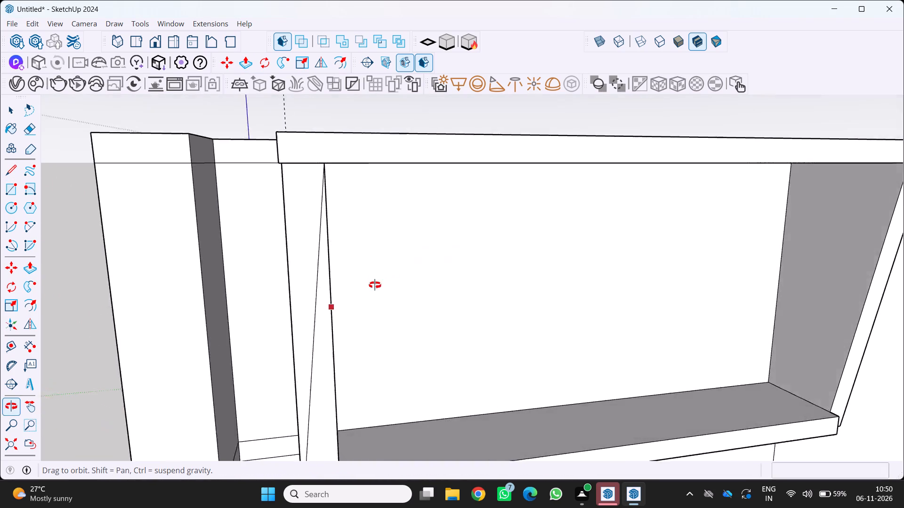
{"action": "middle_click_drag", "start_coordinate": [375, 285], "coordinate": [367, 286]}
{"action": "middle_click", "coordinate": [366, 286]}
{"action": "middle_click", "coordinate": [366, 286]}
{"action": "scroll", "coordinate": [382, 259], "scroll_direction": "down", "scroll_amount": 6}
{"action": "middle_click_drag", "start_coordinate": [404, 211], "coordinate": [477, 224]}
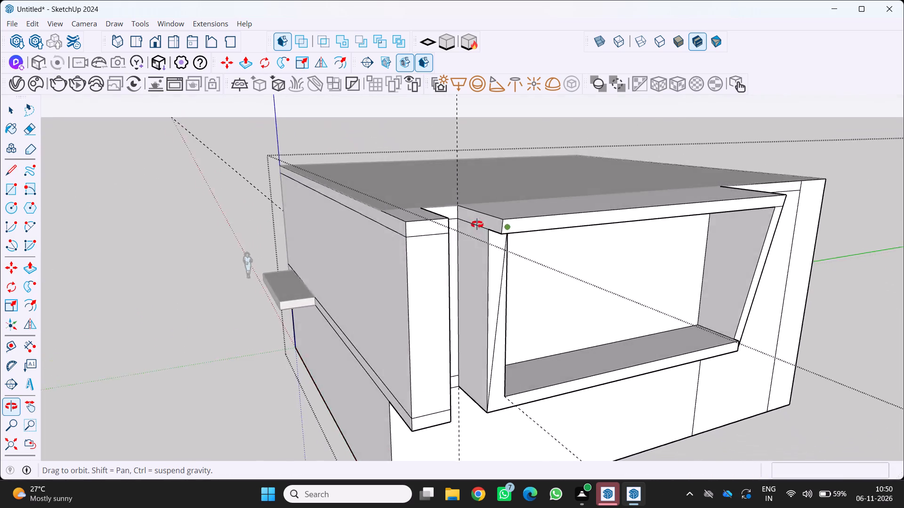
{"action": "middle_click_drag", "start_coordinate": [477, 224], "coordinate": [513, 211]}
{"action": "middle_click", "coordinate": [513, 211]}
{"action": "middle_click", "coordinate": [515, 211]}
{"action": "scroll", "coordinate": [535, 214], "scroll_direction": "up", "scroll_amount": 9}
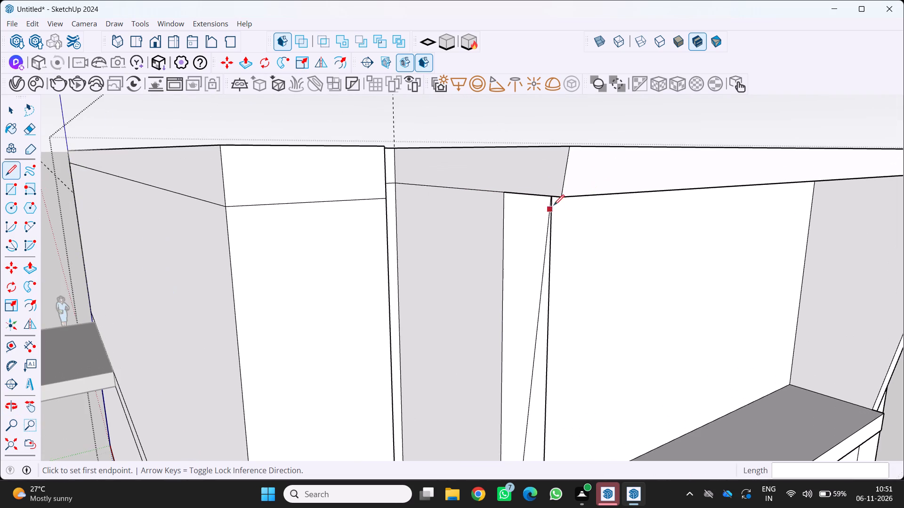
{"action": "left_click", "coordinate": [561, 198]}
{"action": "scroll", "coordinate": [541, 244], "scroll_direction": "down", "scroll_amount": 14}
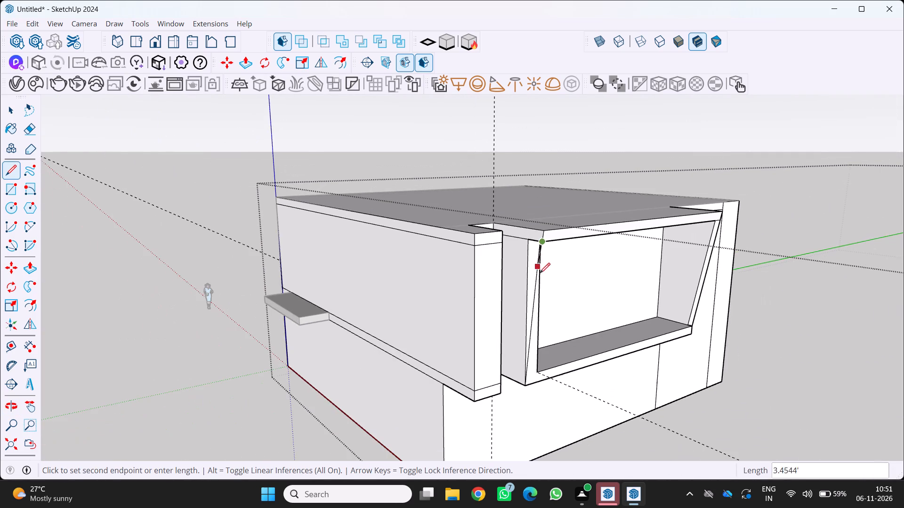
{"action": "scroll", "coordinate": [531, 386], "scroll_direction": "up", "scroll_amount": 8}
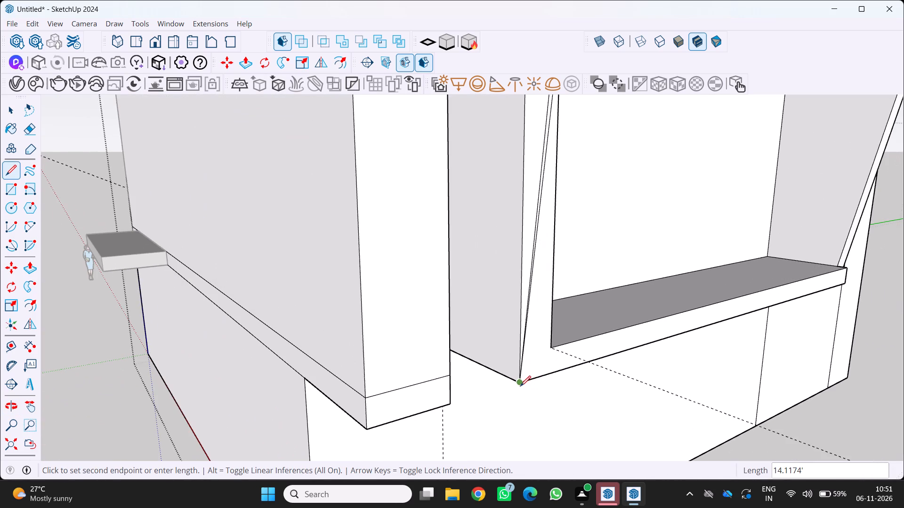
{"action": "left_click", "coordinate": [519, 385]}
{"action": "scroll", "coordinate": [524, 383], "scroll_direction": "down", "scroll_amount": 10}
{"action": "middle_click_drag", "start_coordinate": [527, 379], "coordinate": [517, 381]}
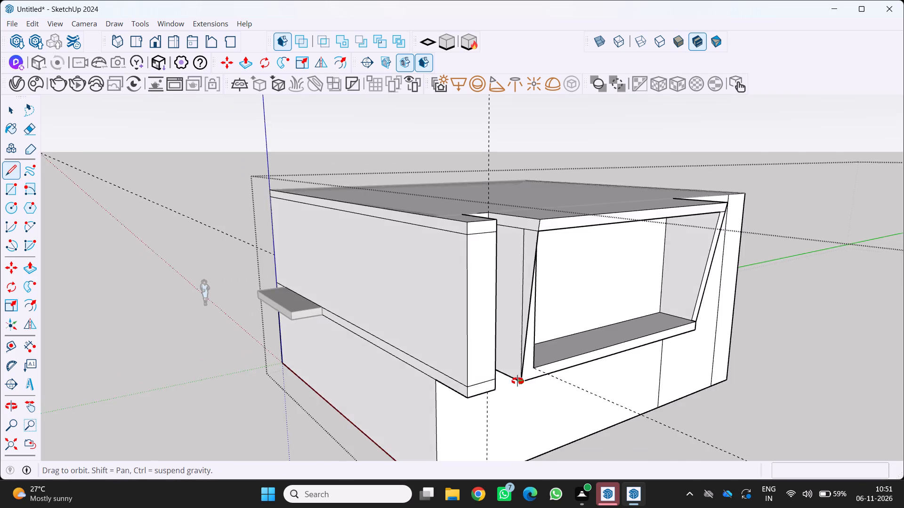
{"action": "middle_click_drag", "start_coordinate": [517, 381], "coordinate": [386, 391]}
{"action": "scroll", "coordinate": [383, 338], "scroll_direction": "up", "scroll_amount": 4}
{"action": "middle_click_drag", "start_coordinate": [371, 350], "coordinate": [340, 372]}
{"action": "scroll", "coordinate": [361, 359], "scroll_direction": "down", "scroll_amount": 7}
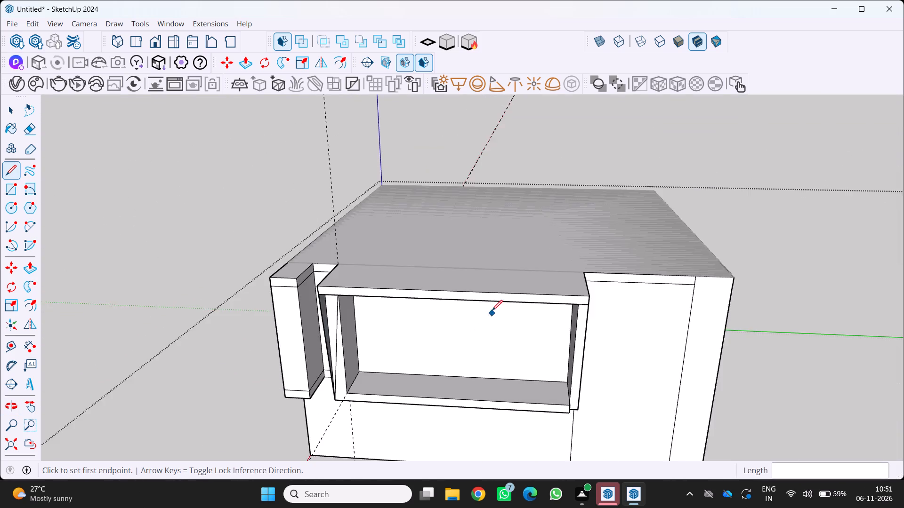
Erase the diagonal line across the front face of the upright at the frame's open end.
{"action": "scroll", "coordinate": [492, 310], "scroll_direction": "down", "scroll_amount": 3}
{"action": "scroll", "coordinate": [393, 357], "scroll_direction": "up", "scroll_amount": 8}
{"action": "scroll", "coordinate": [448, 338], "scroll_direction": "up", "scroll_amount": 1}
{"action": "middle_click_drag", "start_coordinate": [447, 337], "coordinate": [379, 354]}
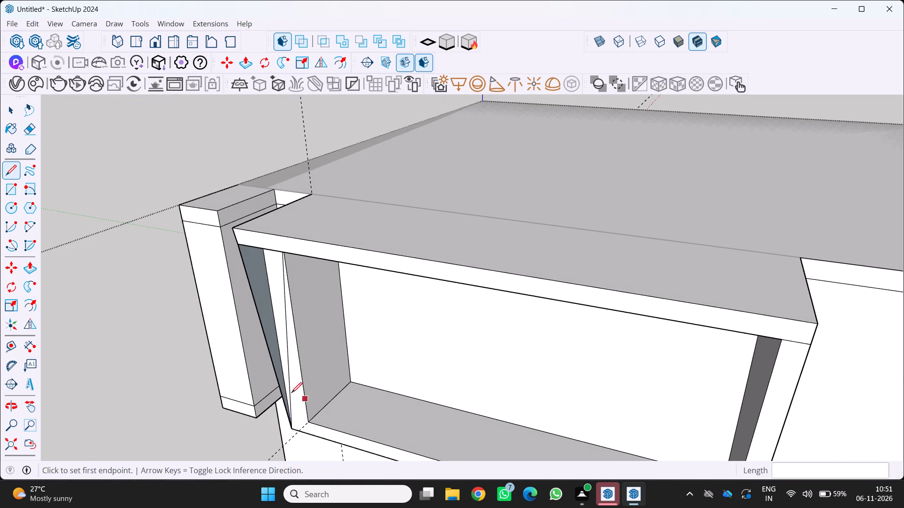
{"action": "key", "text": "e"}
{"action": "scroll", "coordinate": [293, 373], "scroll_direction": "up", "scroll_amount": 3}
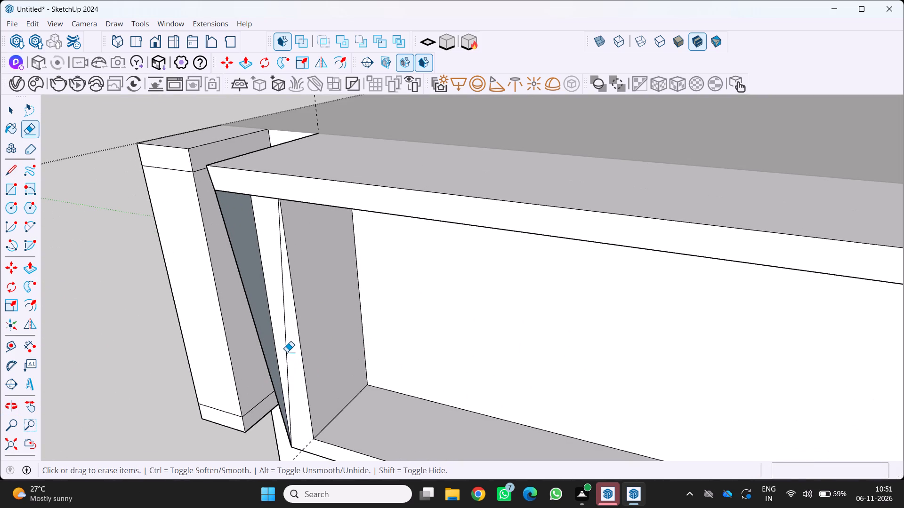
{"action": "left_click", "coordinate": [287, 352]}
Push/Pull the slanted triangular side face at the frame's open end 1.5' across the upright to form a sloping post.
{"action": "scroll", "coordinate": [288, 352], "scroll_direction": "down", "scroll_amount": 4}
{"action": "key", "text": "p"}
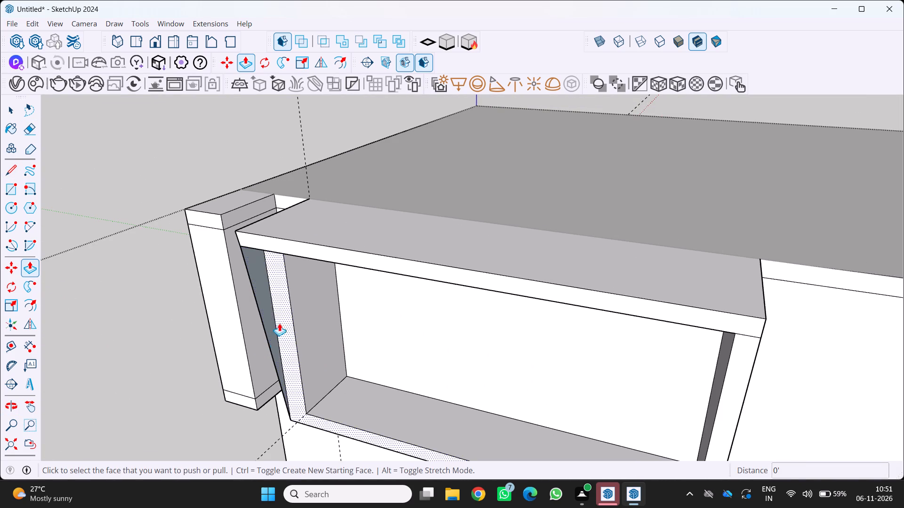
{"action": "left_click", "coordinate": [266, 299]}
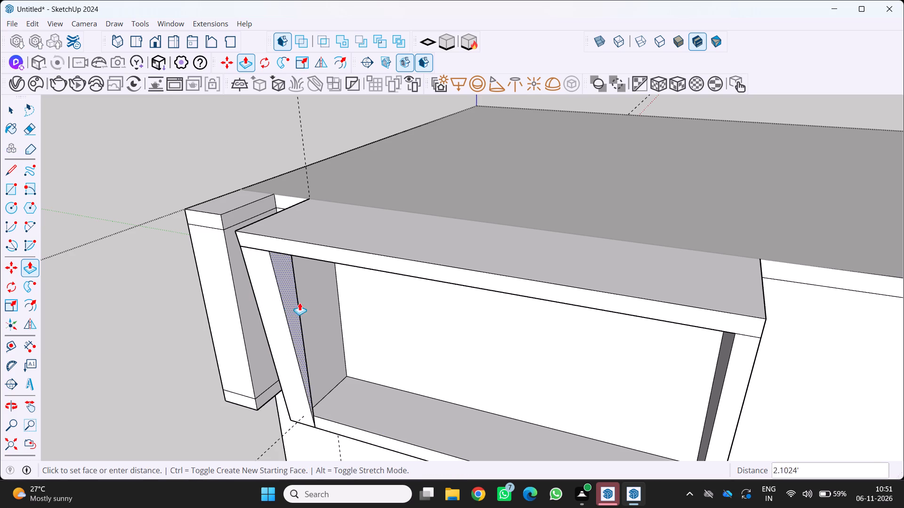
{"action": "scroll", "coordinate": [290, 293], "scroll_direction": "up", "scroll_amount": 3}
{"action": "left_click", "coordinate": [297, 290]}
Examine how the sloping post meets the ledge, the upright and the top band, up close and from further back.
{"action": "scroll", "coordinate": [306, 330], "scroll_direction": "down", "scroll_amount": 4}
{"action": "middle_click_drag", "start_coordinate": [311, 333], "coordinate": [315, 331]}
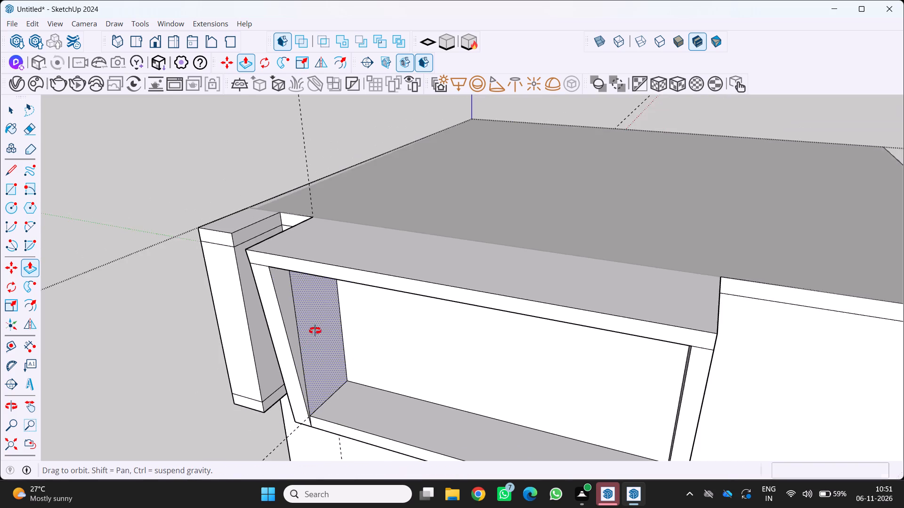
{"action": "middle_click_drag", "start_coordinate": [315, 331], "coordinate": [351, 303]}
{"action": "scroll", "coordinate": [372, 381], "scroll_direction": "up", "scroll_amount": 19}
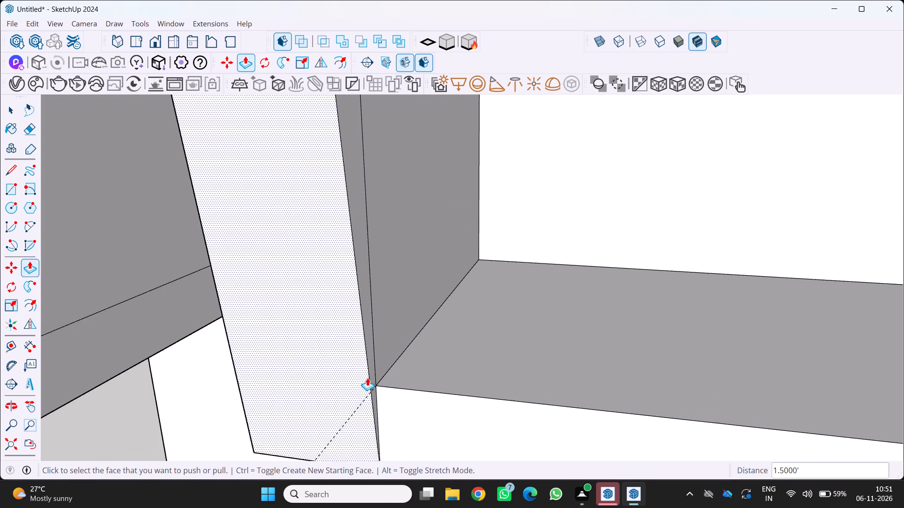
{"action": "middle_click_drag", "start_coordinate": [367, 378], "coordinate": [306, 397]}
{"action": "scroll", "coordinate": [312, 397], "scroll_direction": "up", "scroll_amount": 1}
{"action": "scroll", "coordinate": [324, 388], "scroll_direction": "down", "scroll_amount": 4}
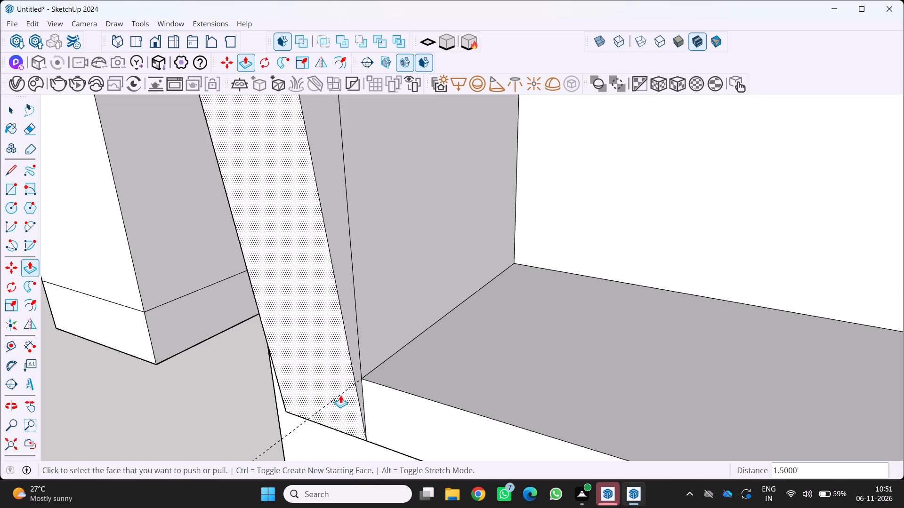
{"action": "scroll", "coordinate": [356, 399], "scroll_direction": "down", "scroll_amount": 6}
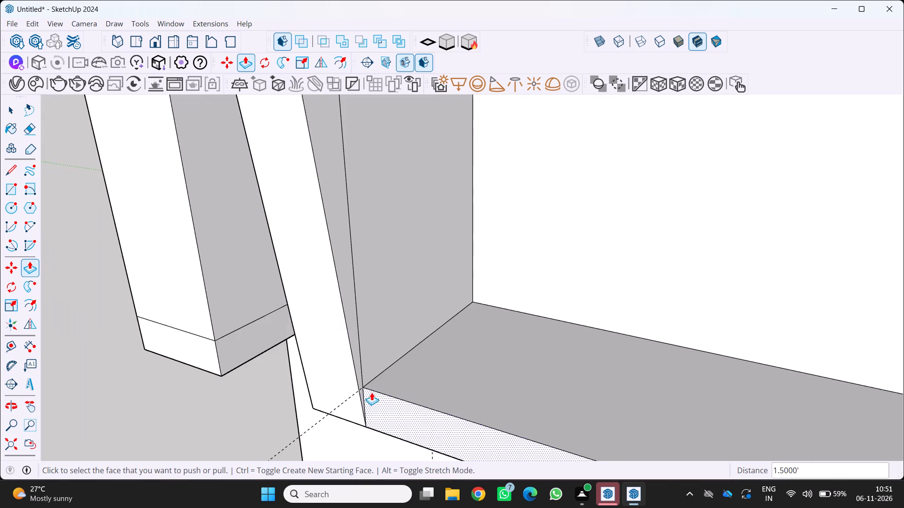
{"action": "scroll", "coordinate": [371, 392], "scroll_direction": "down", "scroll_amount": 15}
{"action": "middle_click_drag", "start_coordinate": [371, 382], "coordinate": [381, 350]}
{"action": "middle_click", "coordinate": [381, 349]}
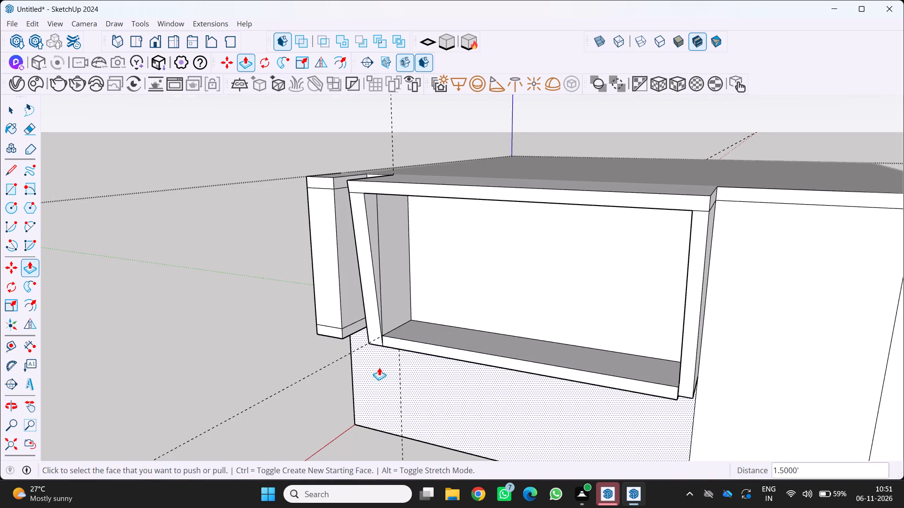
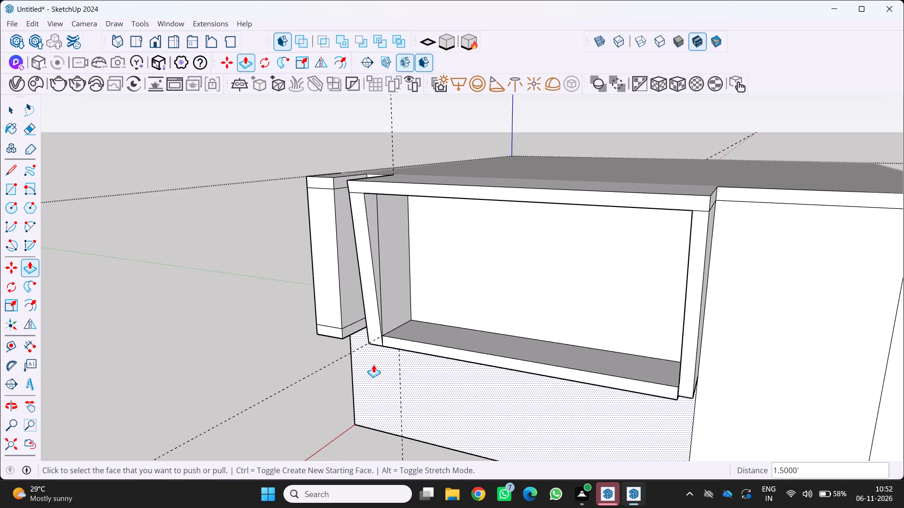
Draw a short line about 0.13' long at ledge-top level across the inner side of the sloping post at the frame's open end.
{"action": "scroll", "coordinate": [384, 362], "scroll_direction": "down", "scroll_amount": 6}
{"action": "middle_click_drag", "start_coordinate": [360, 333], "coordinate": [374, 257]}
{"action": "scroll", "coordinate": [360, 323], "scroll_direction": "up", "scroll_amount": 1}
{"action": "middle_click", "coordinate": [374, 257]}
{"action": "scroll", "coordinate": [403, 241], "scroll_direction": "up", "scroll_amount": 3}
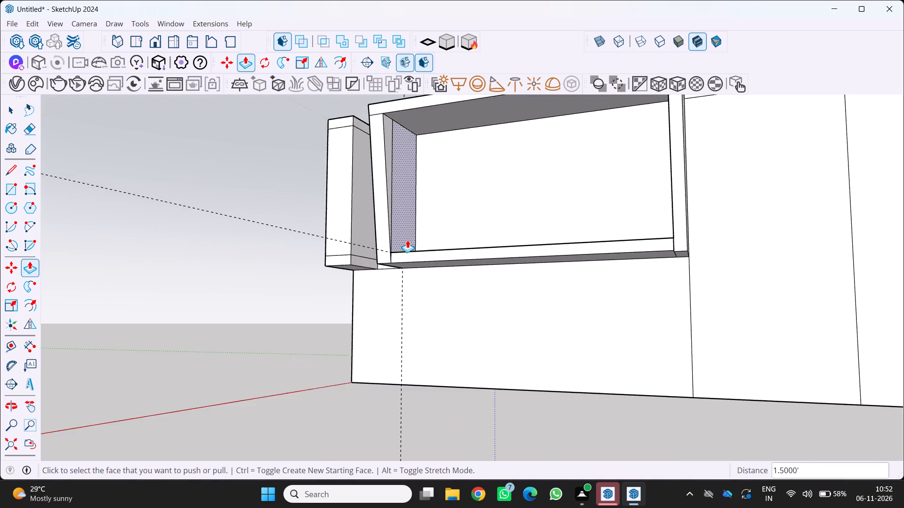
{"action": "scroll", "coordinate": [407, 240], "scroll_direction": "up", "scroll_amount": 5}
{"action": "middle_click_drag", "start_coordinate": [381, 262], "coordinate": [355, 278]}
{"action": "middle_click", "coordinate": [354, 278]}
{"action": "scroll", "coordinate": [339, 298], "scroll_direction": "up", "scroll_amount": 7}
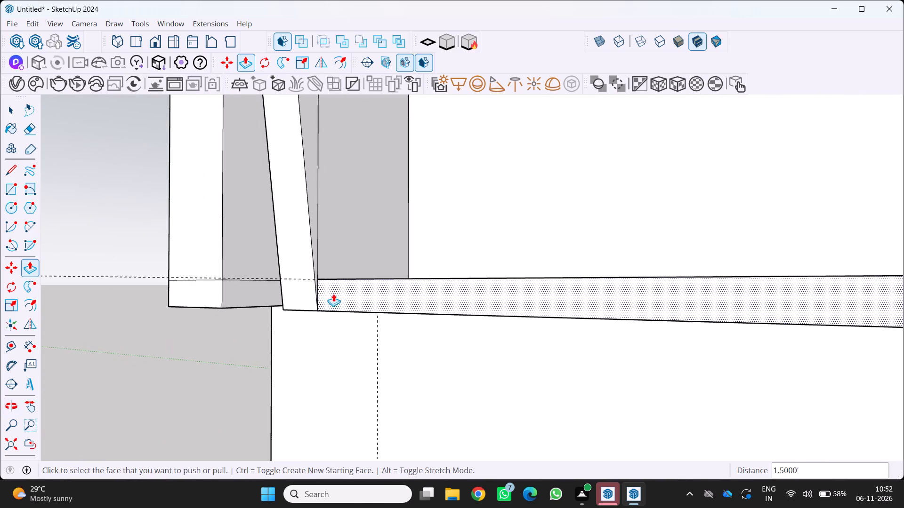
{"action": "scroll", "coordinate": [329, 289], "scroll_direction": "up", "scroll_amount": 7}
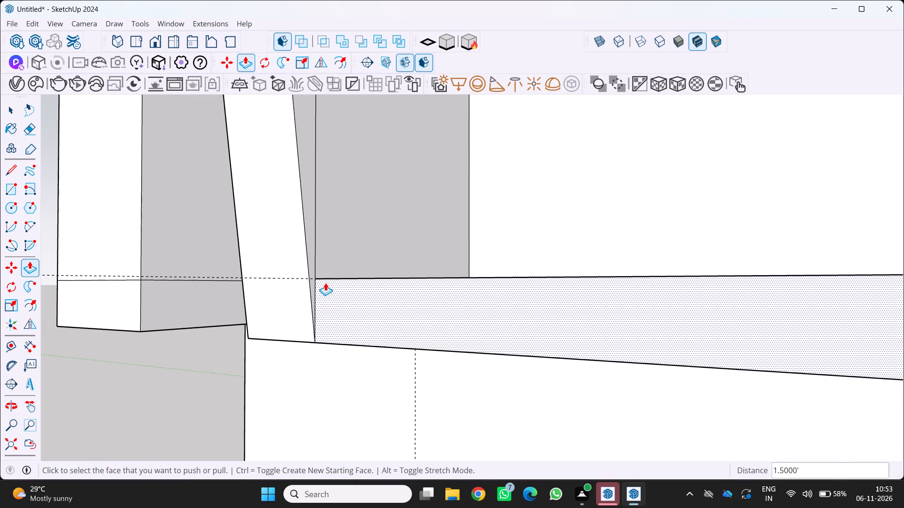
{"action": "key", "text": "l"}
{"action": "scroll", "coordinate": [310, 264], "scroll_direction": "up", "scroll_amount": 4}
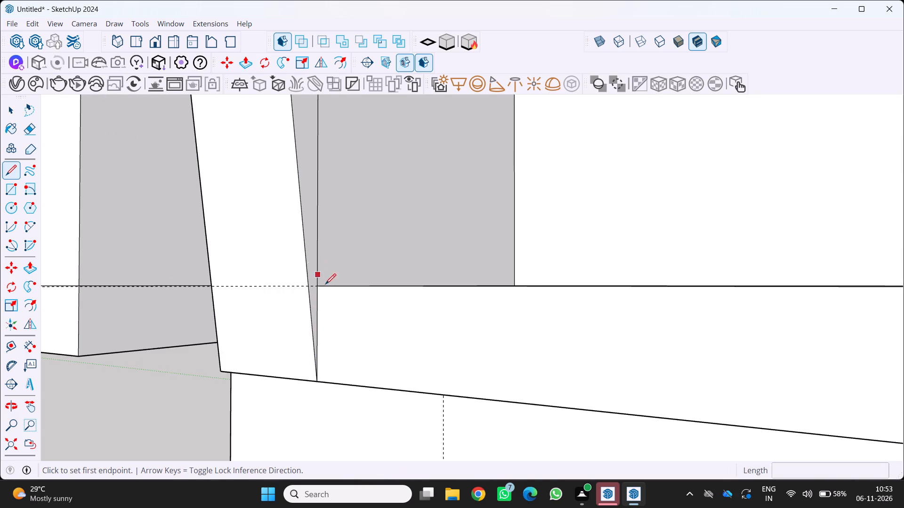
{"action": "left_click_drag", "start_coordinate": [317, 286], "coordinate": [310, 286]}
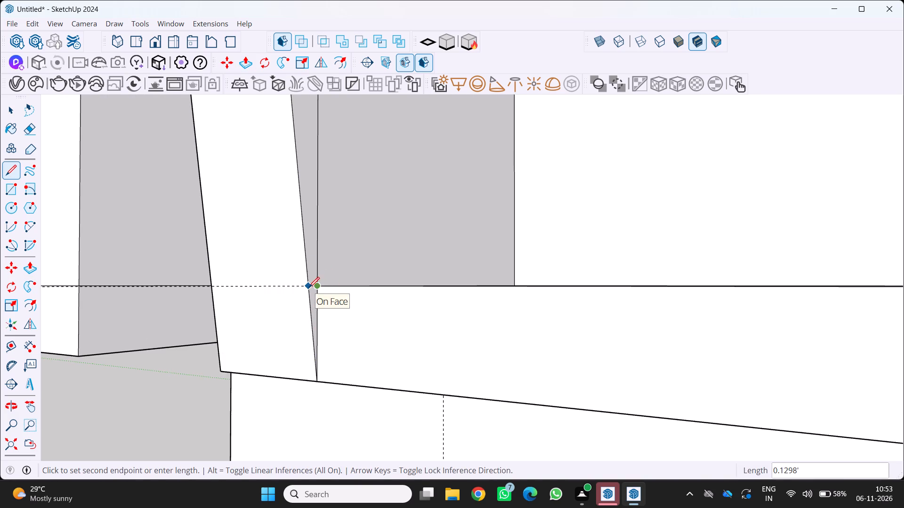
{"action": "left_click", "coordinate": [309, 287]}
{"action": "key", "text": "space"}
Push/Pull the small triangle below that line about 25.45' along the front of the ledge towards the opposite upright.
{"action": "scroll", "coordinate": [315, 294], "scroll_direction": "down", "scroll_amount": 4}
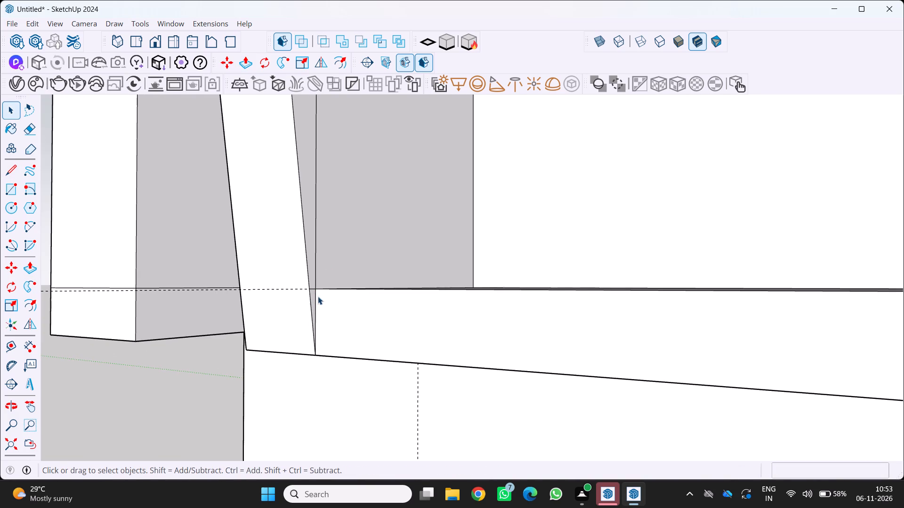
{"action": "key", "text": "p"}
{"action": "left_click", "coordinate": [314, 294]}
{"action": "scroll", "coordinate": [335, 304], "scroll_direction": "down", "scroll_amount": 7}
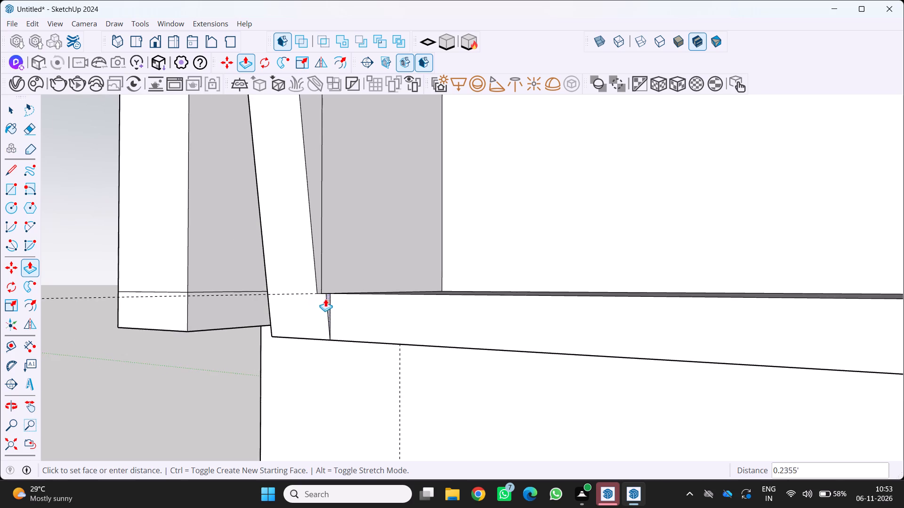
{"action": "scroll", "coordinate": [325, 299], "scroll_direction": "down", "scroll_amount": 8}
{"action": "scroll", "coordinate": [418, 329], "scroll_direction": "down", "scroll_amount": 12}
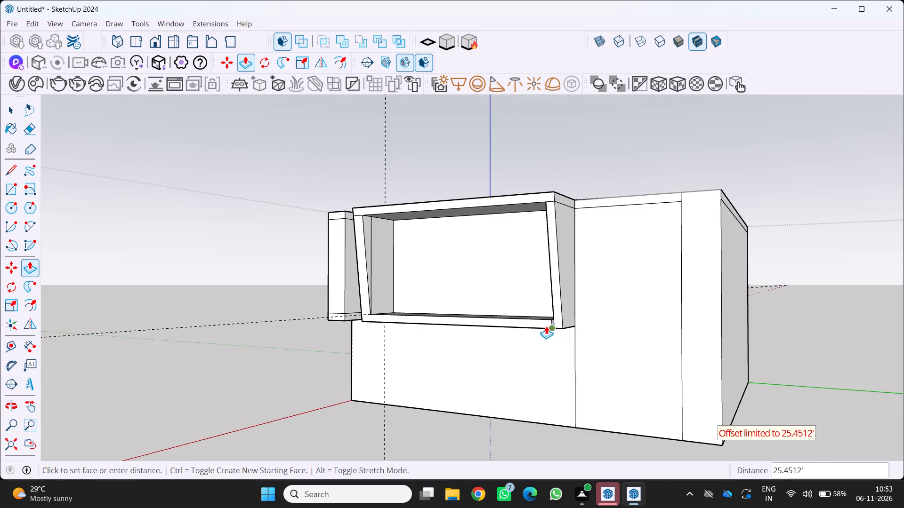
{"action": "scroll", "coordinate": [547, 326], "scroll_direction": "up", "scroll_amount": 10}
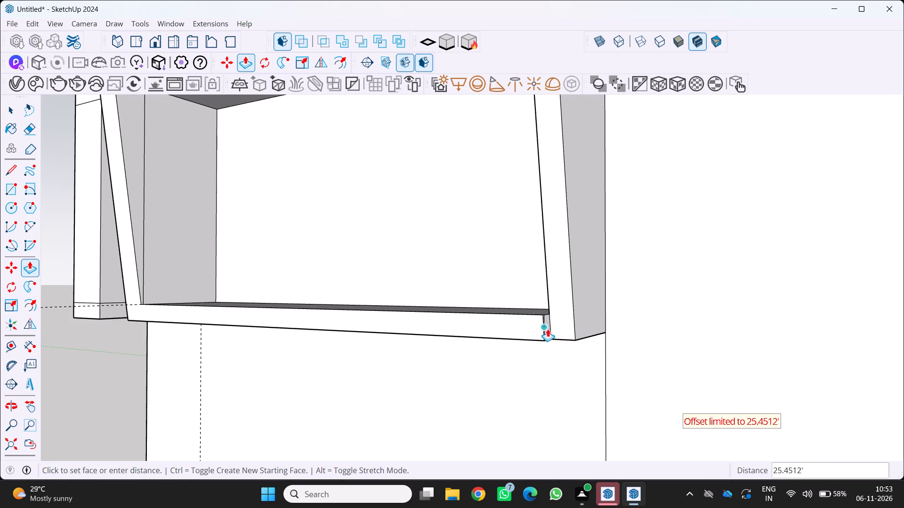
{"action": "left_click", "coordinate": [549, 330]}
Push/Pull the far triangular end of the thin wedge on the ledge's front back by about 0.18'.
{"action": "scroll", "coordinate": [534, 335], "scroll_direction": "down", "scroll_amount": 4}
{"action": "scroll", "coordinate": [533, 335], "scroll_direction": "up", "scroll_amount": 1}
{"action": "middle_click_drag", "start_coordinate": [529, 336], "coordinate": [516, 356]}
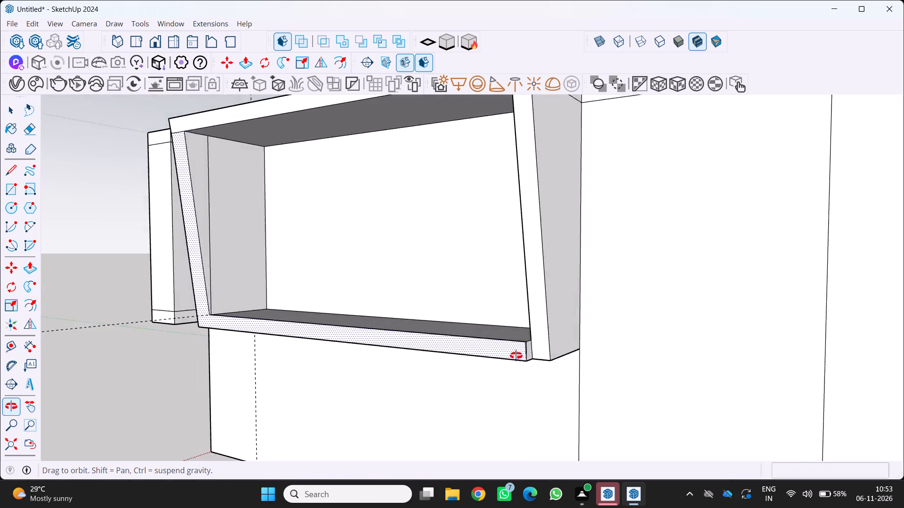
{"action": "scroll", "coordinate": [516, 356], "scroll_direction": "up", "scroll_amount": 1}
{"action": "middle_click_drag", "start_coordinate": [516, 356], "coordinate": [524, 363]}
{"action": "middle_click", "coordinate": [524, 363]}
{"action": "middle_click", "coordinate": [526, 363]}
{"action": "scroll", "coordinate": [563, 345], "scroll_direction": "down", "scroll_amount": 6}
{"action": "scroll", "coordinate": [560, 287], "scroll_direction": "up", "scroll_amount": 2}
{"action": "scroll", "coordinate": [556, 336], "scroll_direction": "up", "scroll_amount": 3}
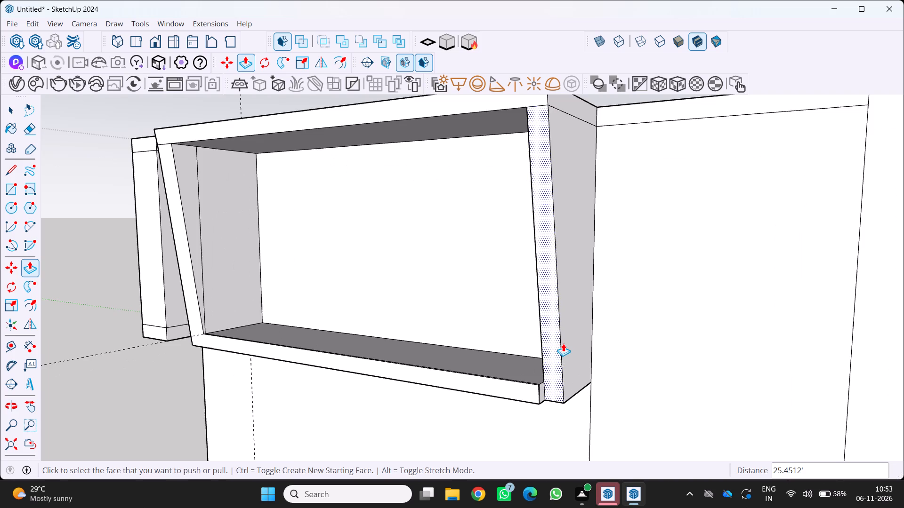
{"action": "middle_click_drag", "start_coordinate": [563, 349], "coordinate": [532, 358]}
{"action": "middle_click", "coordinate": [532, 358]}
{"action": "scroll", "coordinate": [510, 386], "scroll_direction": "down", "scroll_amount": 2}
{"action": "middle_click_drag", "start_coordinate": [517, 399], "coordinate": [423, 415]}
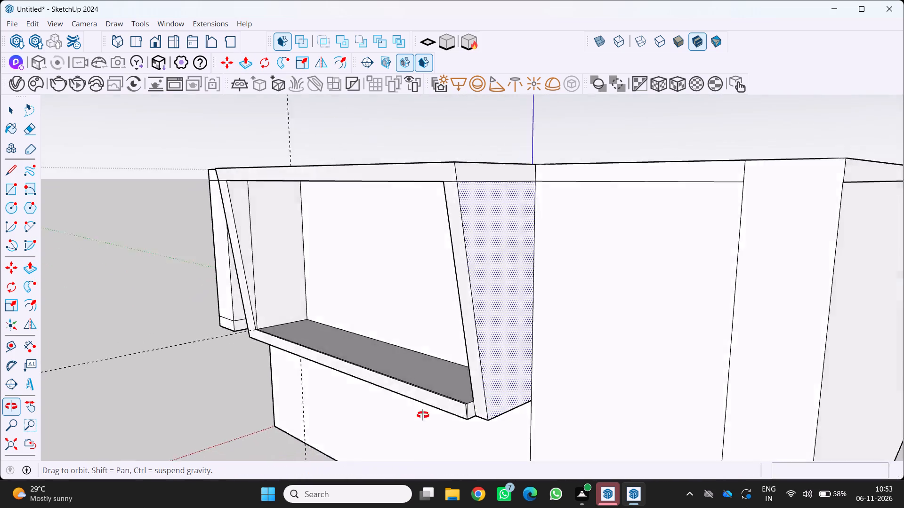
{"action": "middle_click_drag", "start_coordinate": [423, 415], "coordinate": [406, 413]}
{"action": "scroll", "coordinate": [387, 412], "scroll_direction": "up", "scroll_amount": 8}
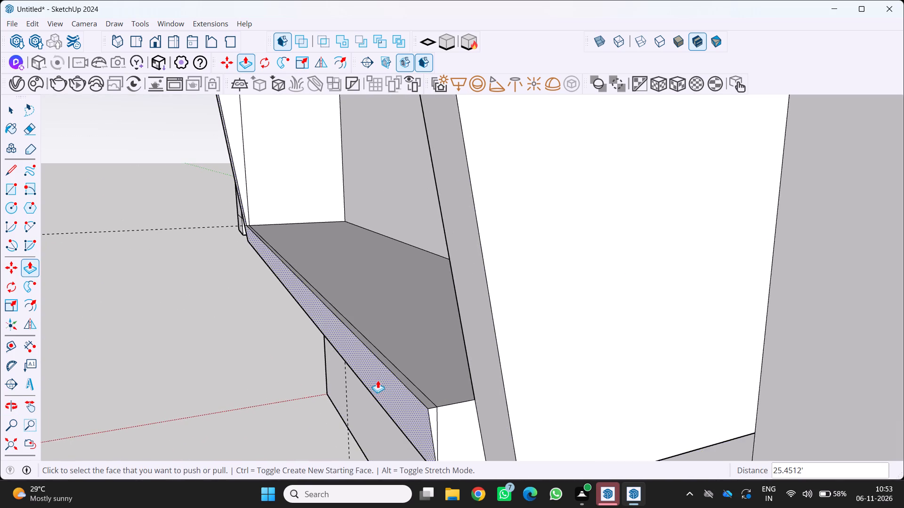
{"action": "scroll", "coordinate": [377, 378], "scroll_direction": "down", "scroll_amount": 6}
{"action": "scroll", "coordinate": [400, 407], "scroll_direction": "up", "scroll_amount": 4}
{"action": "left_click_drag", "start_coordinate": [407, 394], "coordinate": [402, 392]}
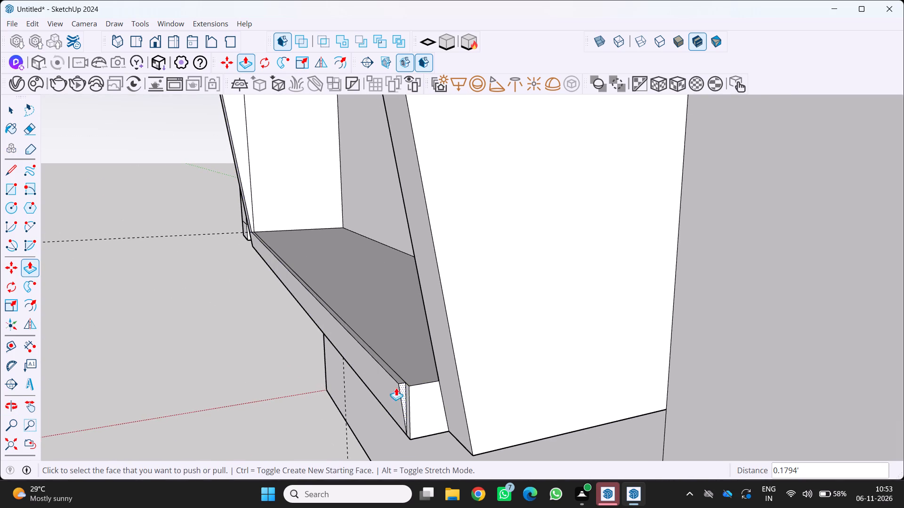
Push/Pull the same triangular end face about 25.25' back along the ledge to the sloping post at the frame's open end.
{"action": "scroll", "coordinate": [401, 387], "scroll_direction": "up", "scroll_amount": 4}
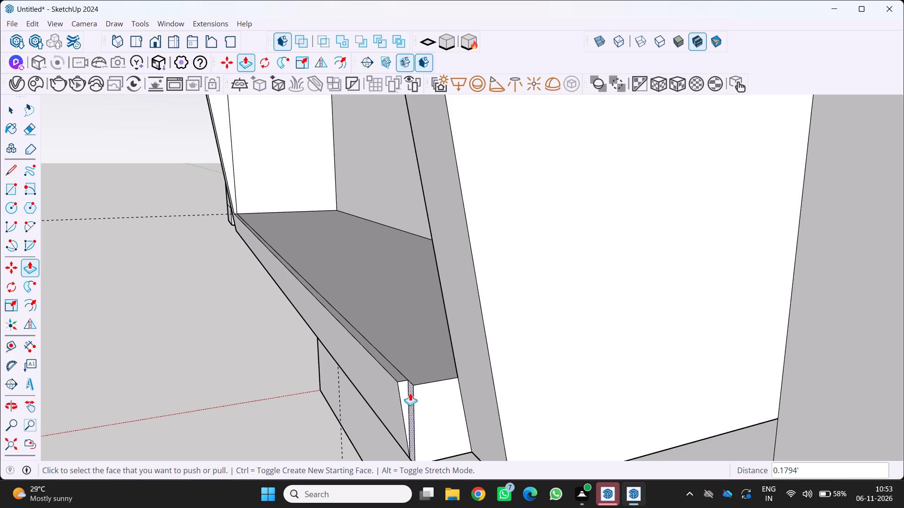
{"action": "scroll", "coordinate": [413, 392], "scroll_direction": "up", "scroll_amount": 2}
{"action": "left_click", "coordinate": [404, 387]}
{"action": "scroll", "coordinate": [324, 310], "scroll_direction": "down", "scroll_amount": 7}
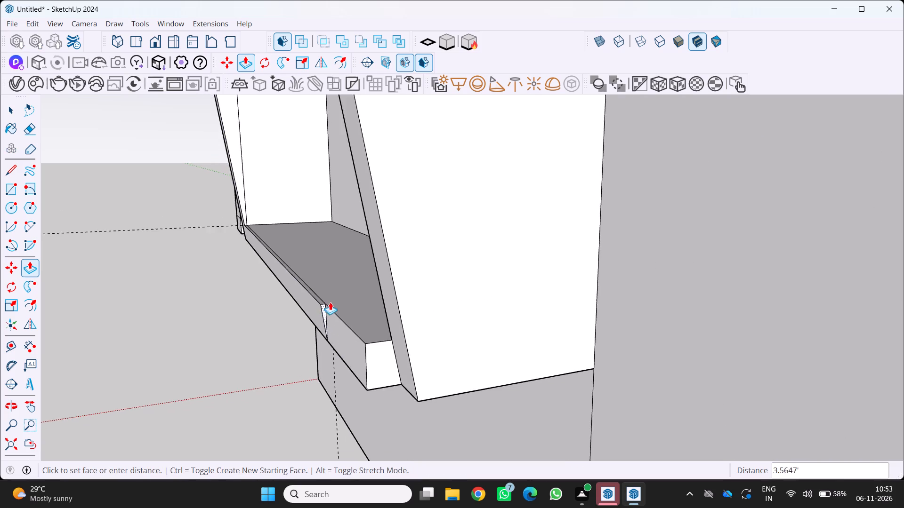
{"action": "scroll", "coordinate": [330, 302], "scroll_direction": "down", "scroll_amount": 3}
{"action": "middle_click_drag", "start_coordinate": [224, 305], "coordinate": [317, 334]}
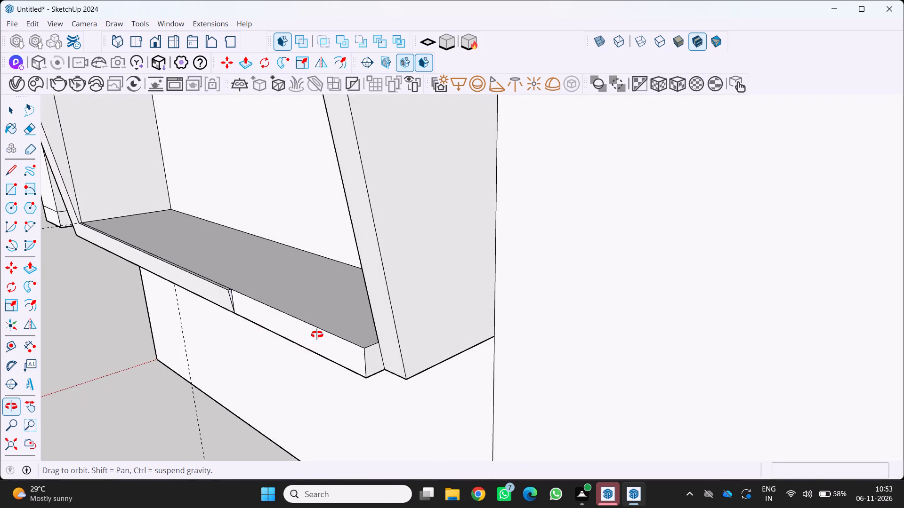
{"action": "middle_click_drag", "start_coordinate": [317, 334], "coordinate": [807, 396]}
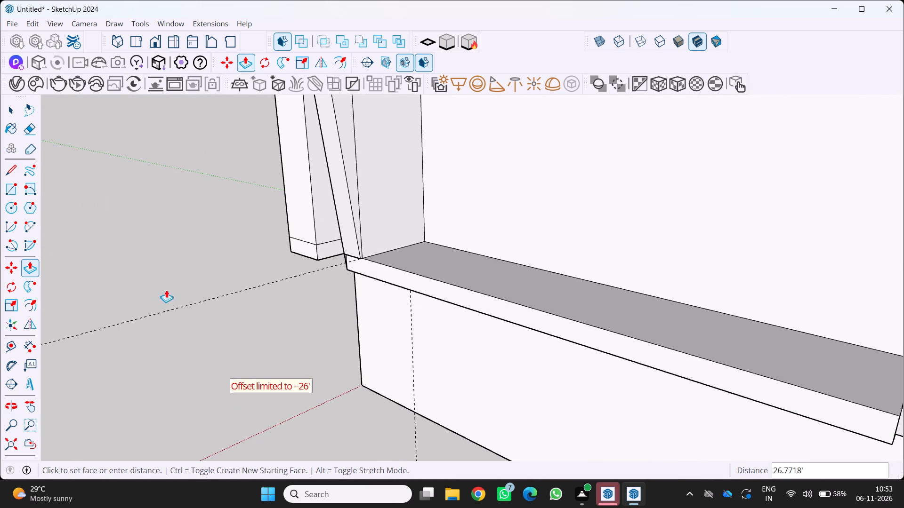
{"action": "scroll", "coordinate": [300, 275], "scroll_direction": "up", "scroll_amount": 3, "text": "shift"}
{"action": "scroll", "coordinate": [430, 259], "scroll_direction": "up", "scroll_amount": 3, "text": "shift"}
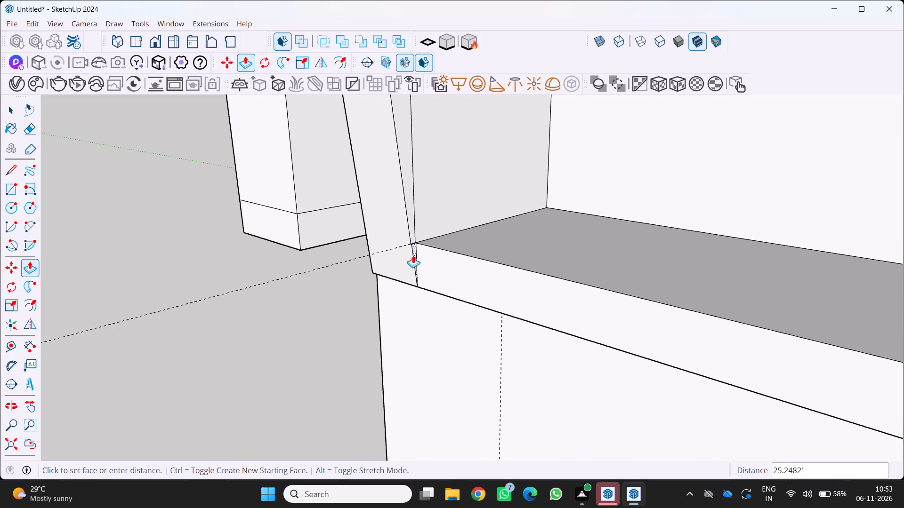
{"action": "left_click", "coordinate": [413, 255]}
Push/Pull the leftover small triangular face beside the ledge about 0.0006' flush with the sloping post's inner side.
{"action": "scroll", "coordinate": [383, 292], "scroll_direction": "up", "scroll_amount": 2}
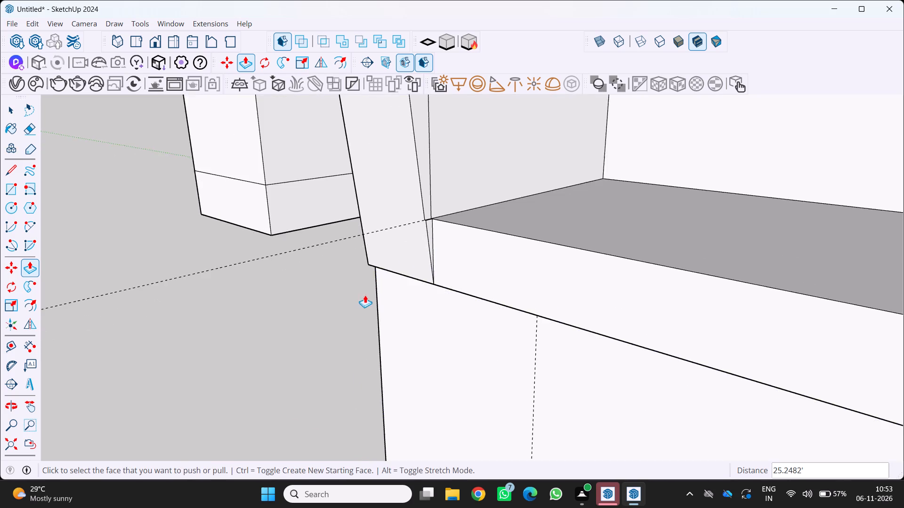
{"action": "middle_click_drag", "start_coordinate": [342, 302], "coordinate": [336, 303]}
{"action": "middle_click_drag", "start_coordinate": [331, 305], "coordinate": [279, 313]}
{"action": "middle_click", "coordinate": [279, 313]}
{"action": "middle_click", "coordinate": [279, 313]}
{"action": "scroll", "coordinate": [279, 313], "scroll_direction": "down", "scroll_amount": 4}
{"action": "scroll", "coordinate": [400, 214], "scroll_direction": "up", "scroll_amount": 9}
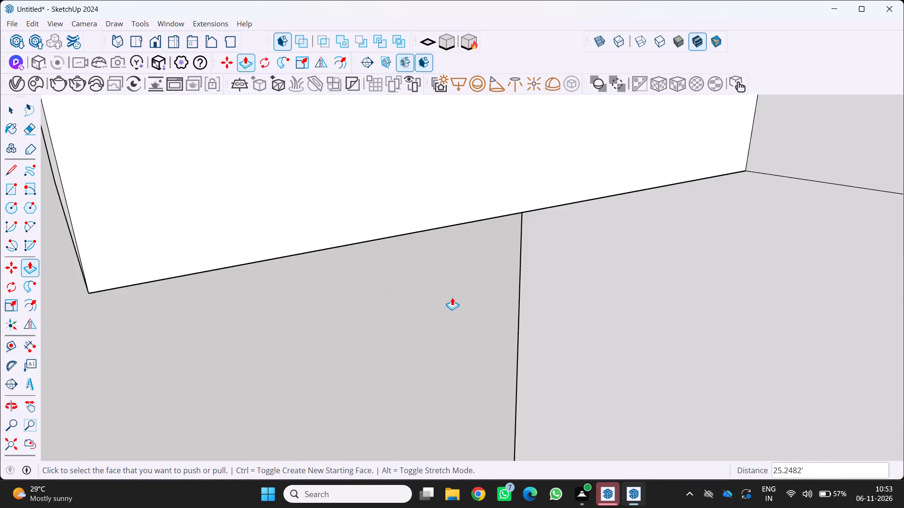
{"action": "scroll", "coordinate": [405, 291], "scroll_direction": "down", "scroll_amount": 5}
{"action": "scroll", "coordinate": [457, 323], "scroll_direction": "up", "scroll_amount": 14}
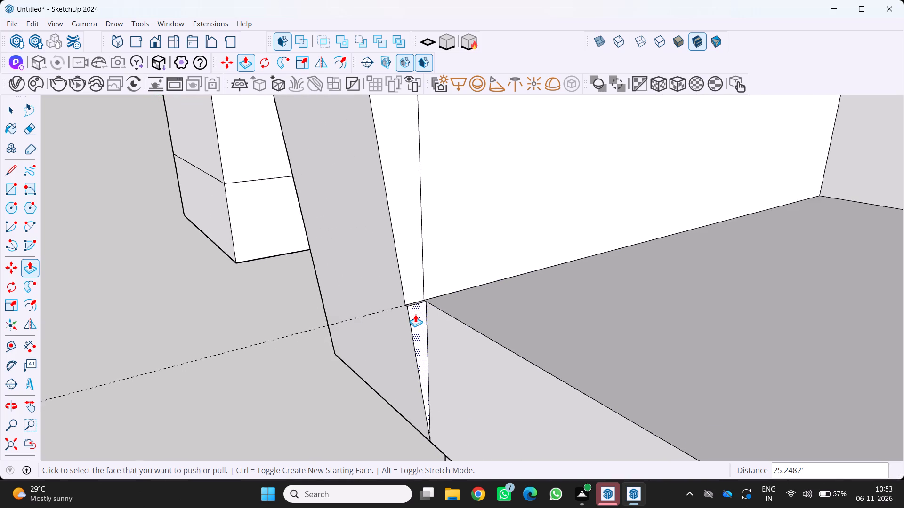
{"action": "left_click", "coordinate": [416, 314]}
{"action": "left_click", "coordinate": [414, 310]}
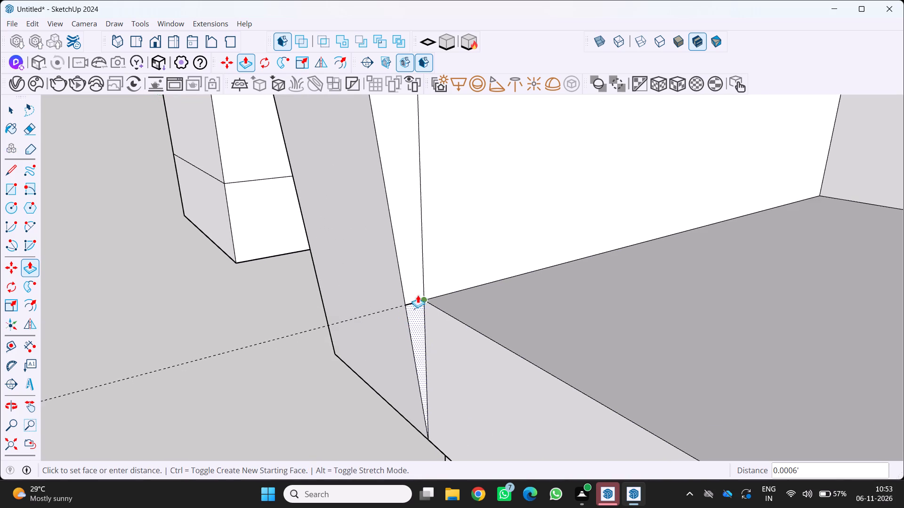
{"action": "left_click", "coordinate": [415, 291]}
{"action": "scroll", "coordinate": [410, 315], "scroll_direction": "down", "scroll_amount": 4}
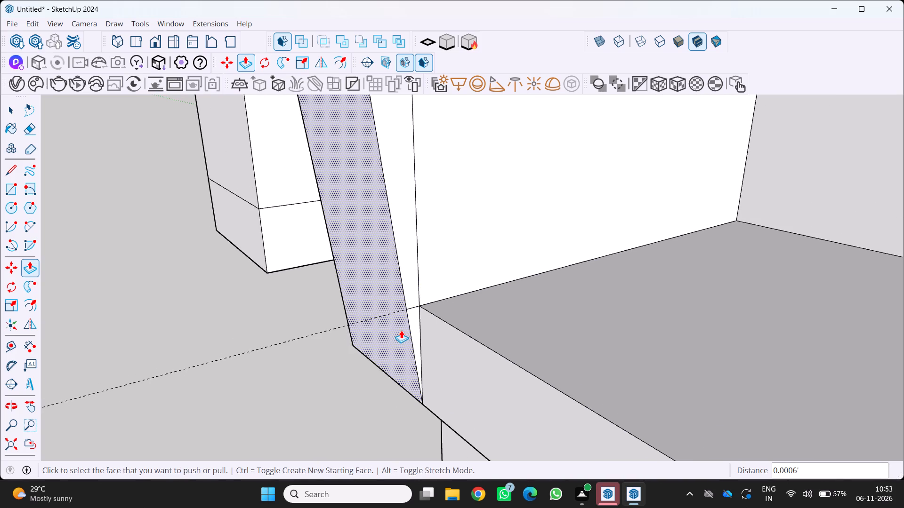
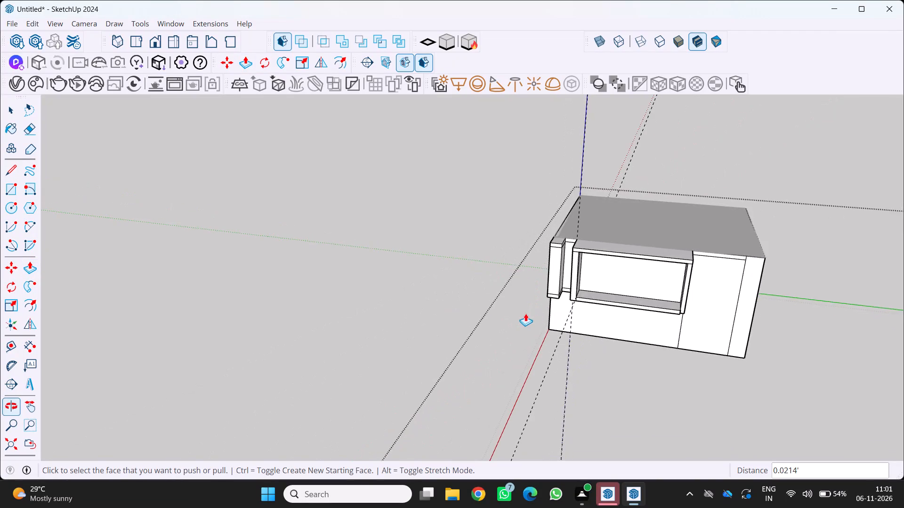
Draw an upright rectangle about 11.67' by 2.13' in the open space away from the block.
{"action": "scroll", "coordinate": [526, 313], "scroll_direction": "down", "scroll_amount": 5}
{"action": "scroll", "coordinate": [525, 379], "scroll_direction": "up", "scroll_amount": 4}
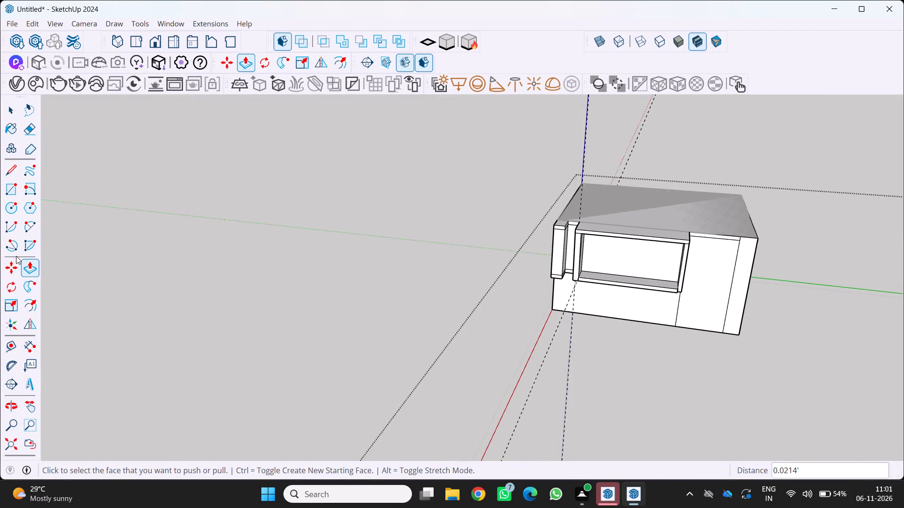
{"action": "left_click", "coordinate": [8, 192]}
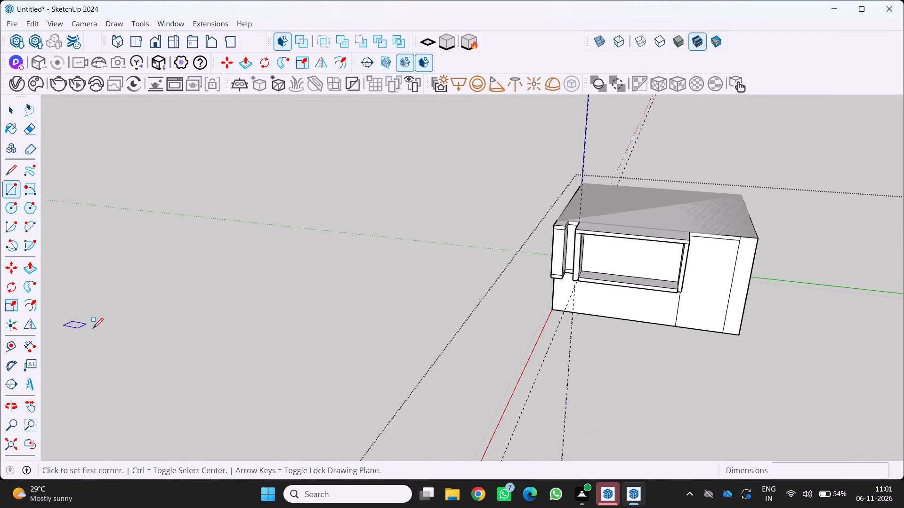
{"action": "left_click", "coordinate": [216, 312]}
{"action": "left_click", "coordinate": [238, 286]}
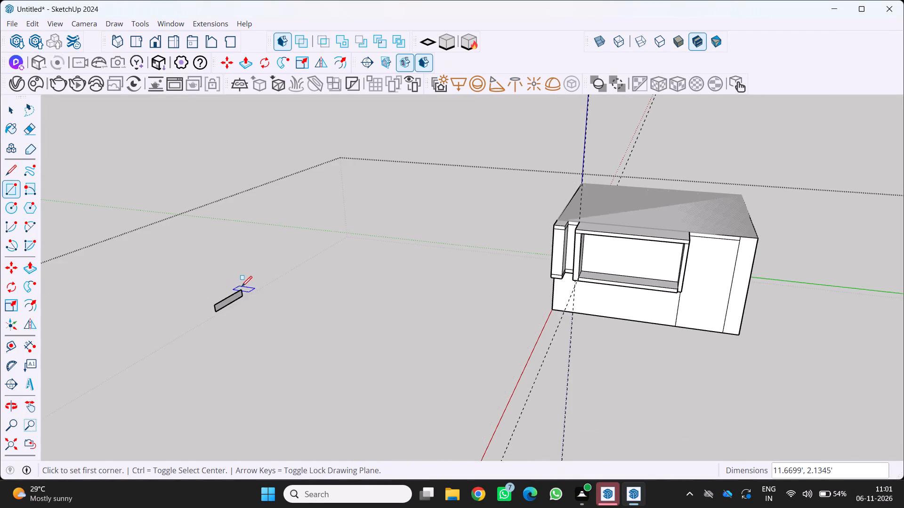
Draw a narrow upright rectangle hanging from the lower end corner of the small upright rectangle.
{"action": "scroll", "coordinate": [248, 302], "scroll_direction": "up", "scroll_amount": 9}
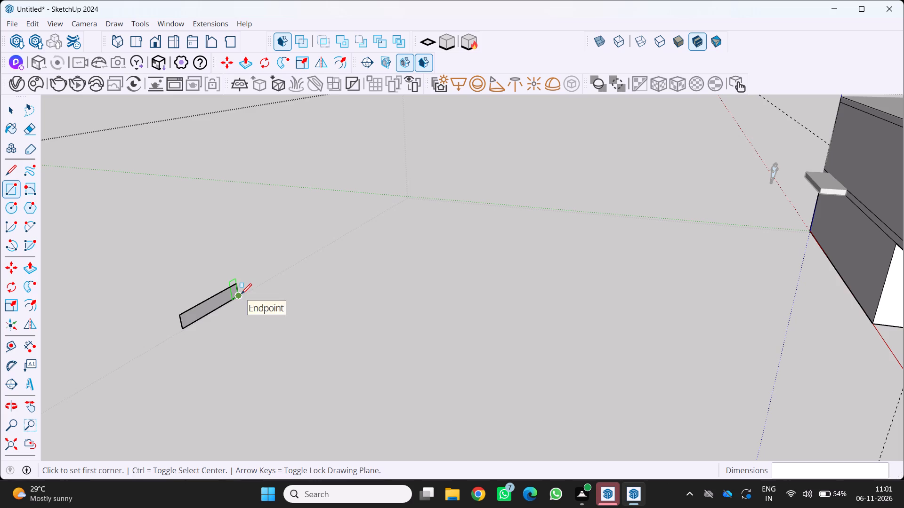
{"action": "left_click", "coordinate": [241, 294]}
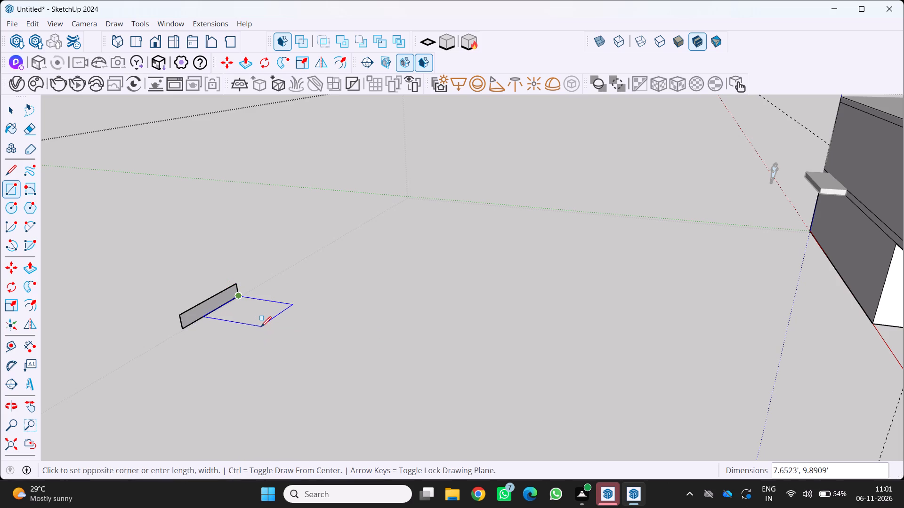
{"action": "left_click", "coordinate": [255, 328]}
Draw a flat rectangle about 8.22' by 5.08' from the foot of the narrow upright rectangle.
{"action": "scroll", "coordinate": [250, 331], "scroll_direction": "up", "scroll_amount": 4}
{"action": "middle_click_drag", "start_coordinate": [244, 324], "coordinate": [215, 349]}
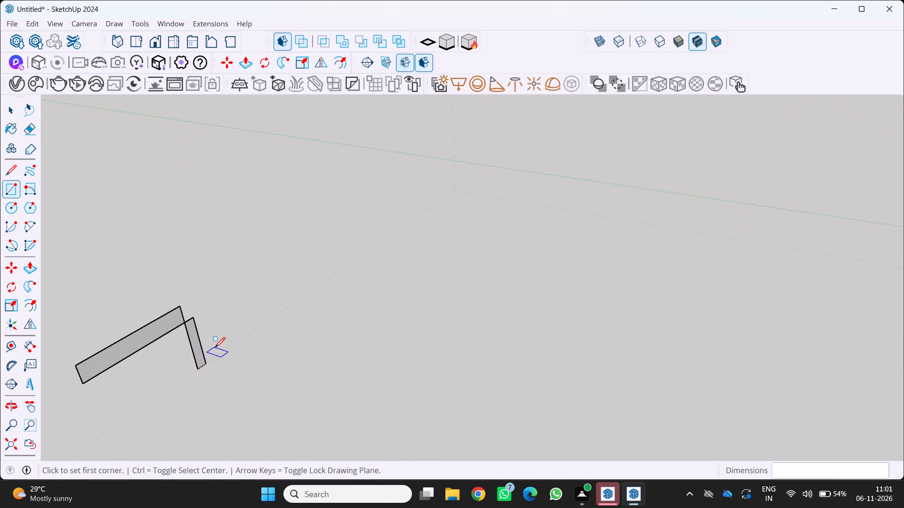
{"action": "scroll", "coordinate": [227, 347], "scroll_direction": "up", "scroll_amount": 2}
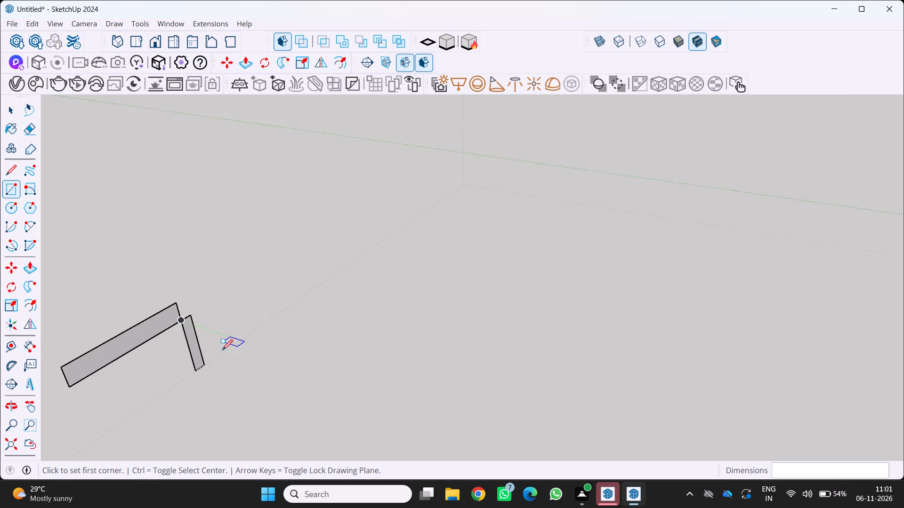
{"action": "scroll", "coordinate": [222, 350], "scroll_direction": "up", "scroll_amount": 3}
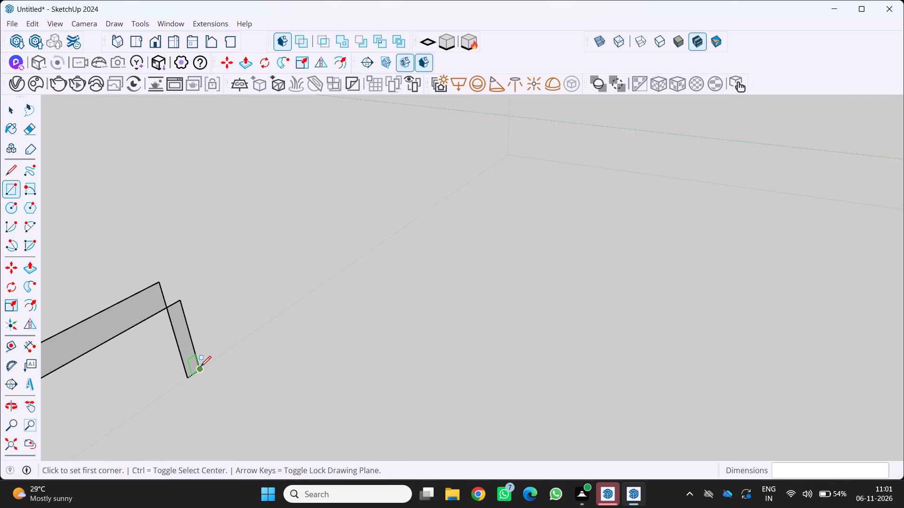
{"action": "left_click", "coordinate": [201, 366]}
{"action": "left_click", "coordinate": [229, 308]}
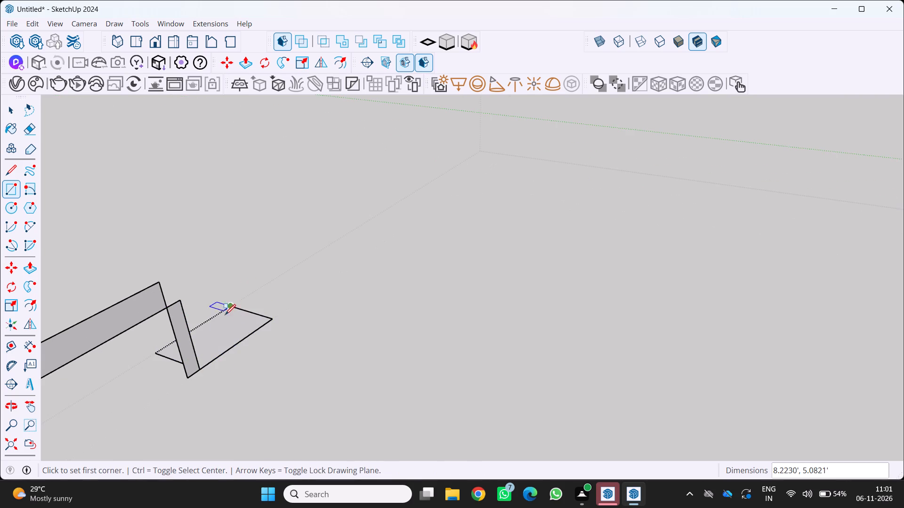
Draw two more flat rectangles chained corner to corner beyond the last one, the first about 6.58' by 13.96'.
{"action": "scroll", "coordinate": [248, 329], "scroll_direction": "down", "scroll_amount": 3}
{"action": "scroll", "coordinate": [271, 322], "scroll_direction": "up", "scroll_amount": 3}
{"action": "left_click", "coordinate": [262, 322]}
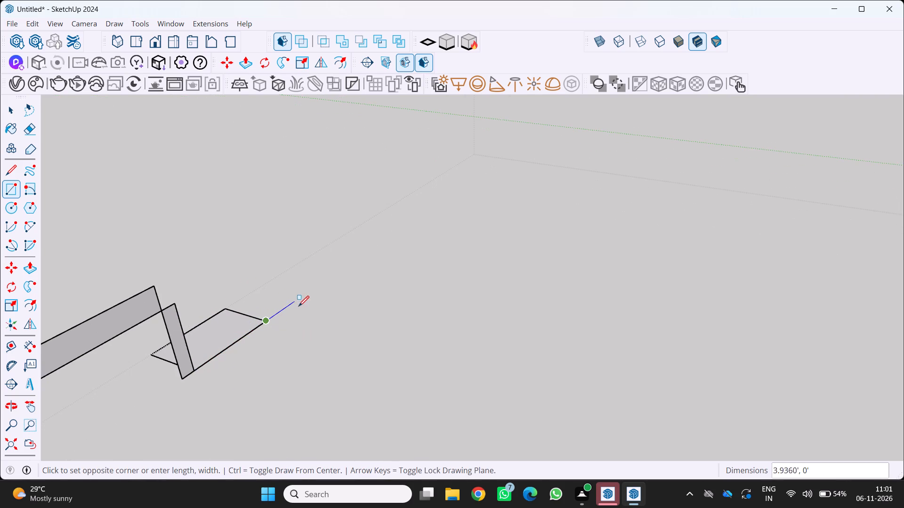
{"action": "left_click", "coordinate": [432, 322]}
{"action": "left_click", "coordinate": [431, 320]}
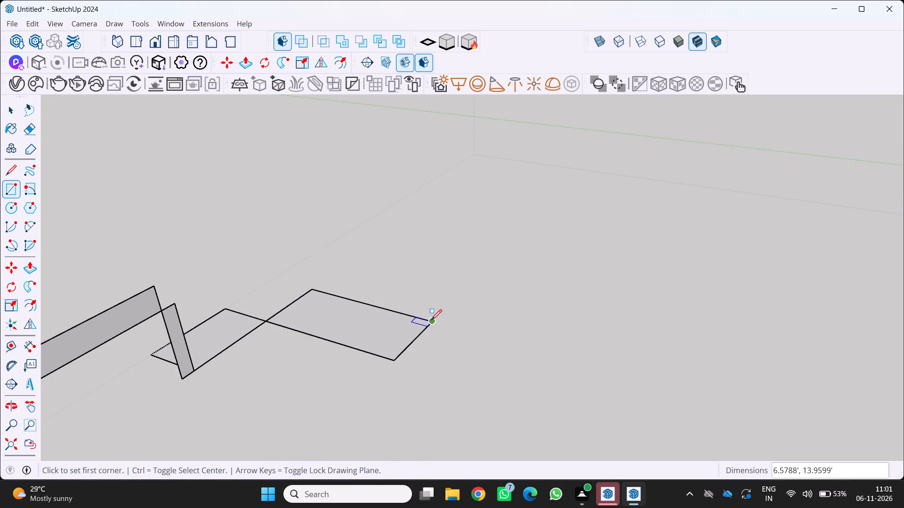
{"action": "left_click", "coordinate": [592, 278]}
Draw a flat rectangle about 20.66' long from the near corner of the middle flat rectangle in the chain.
{"action": "scroll", "coordinate": [538, 301], "scroll_direction": "down", "scroll_amount": 10}
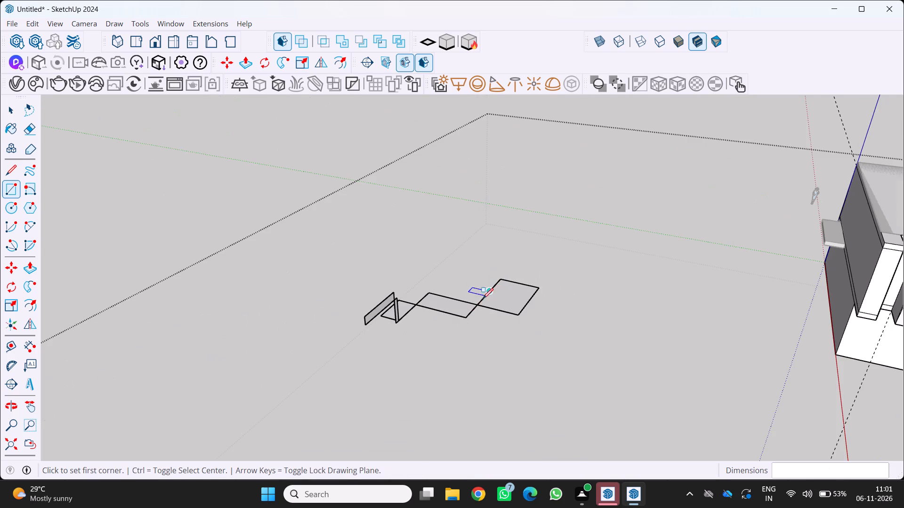
{"action": "scroll", "coordinate": [435, 321], "scroll_direction": "up", "scroll_amount": 3}
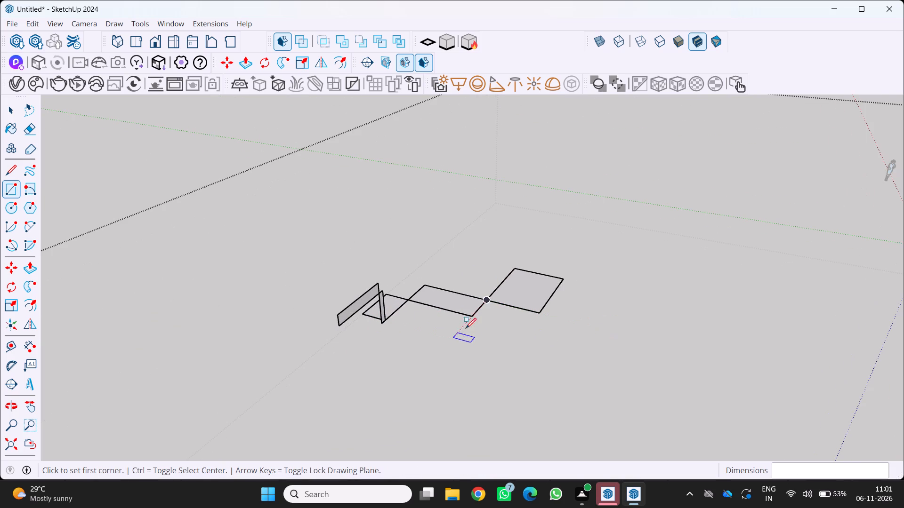
{"action": "left_click", "coordinate": [472, 319]}
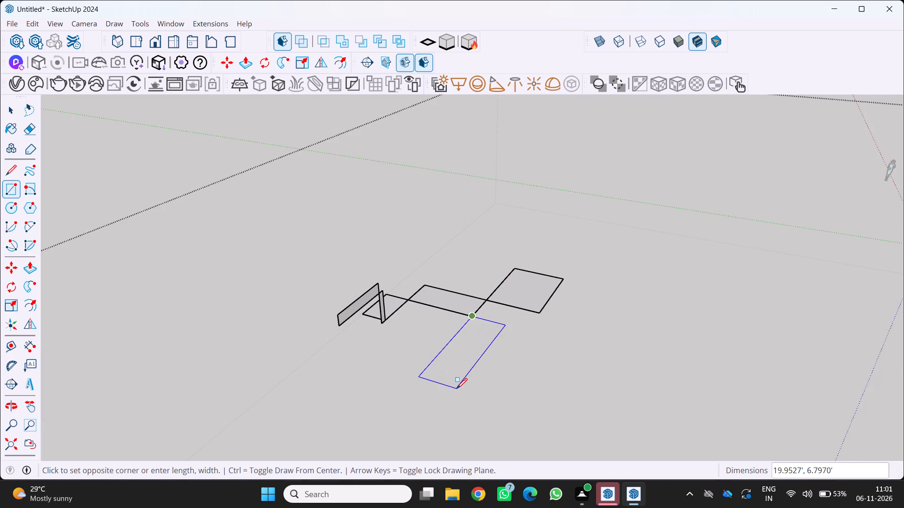
{"action": "left_click", "coordinate": [457, 392]}
Draw a tall, narrow upright rectangle rising from the outer corner of the 20.66' long flat rectangle.
{"action": "left_click", "coordinate": [415, 379]}
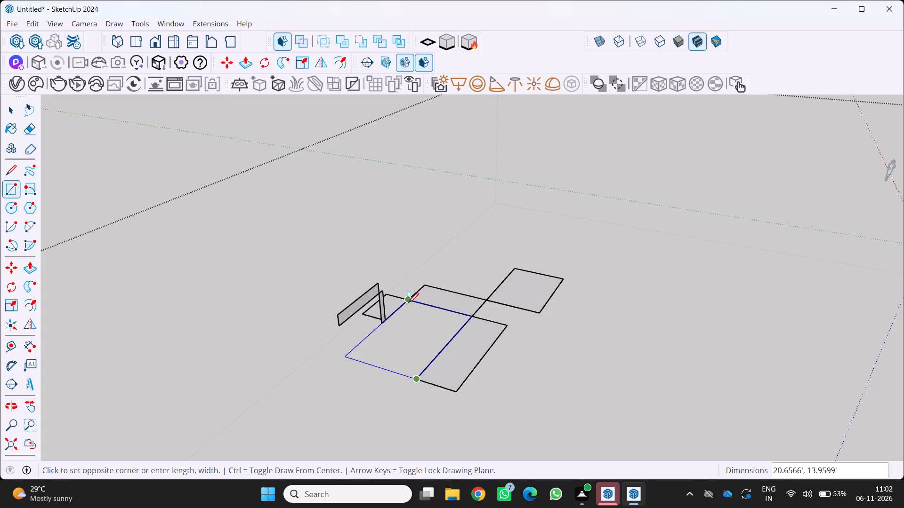
{"action": "left_click", "coordinate": [396, 266]}
Draw a flat rectangle about 16.53' by 13.96' from the foot of the tall panel to the narrow upright's foot.
{"action": "middle_click_drag", "start_coordinate": [412, 337], "coordinate": [312, 378]}
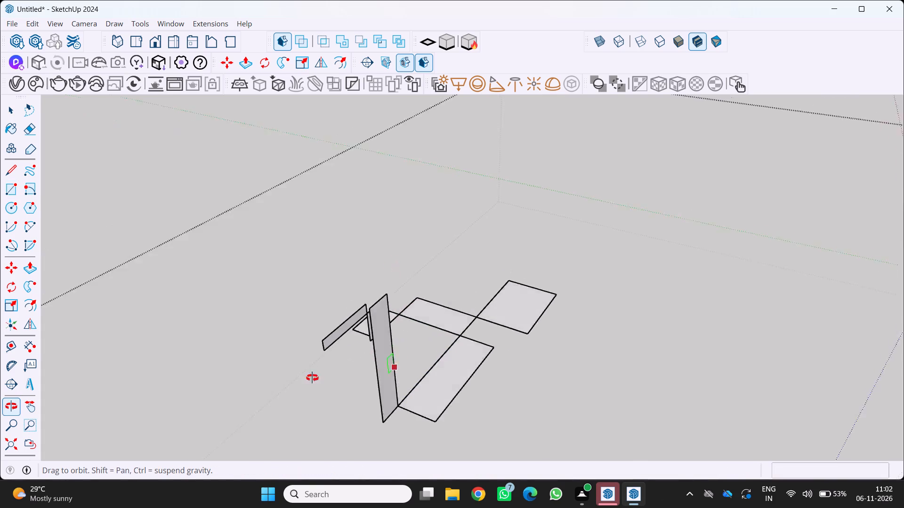
{"action": "middle_click_drag", "start_coordinate": [312, 378], "coordinate": [349, 316]}
{"action": "scroll", "coordinate": [350, 315], "scroll_direction": "down", "scroll_amount": 3}
{"action": "scroll", "coordinate": [275, 357], "scroll_direction": "up", "scroll_amount": 2}
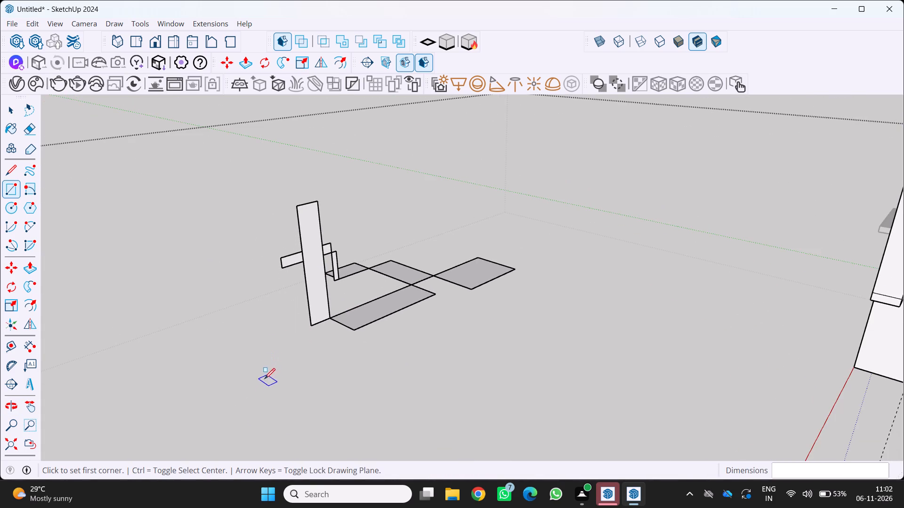
{"action": "scroll", "coordinate": [262, 394], "scroll_direction": "down", "scroll_amount": 3}
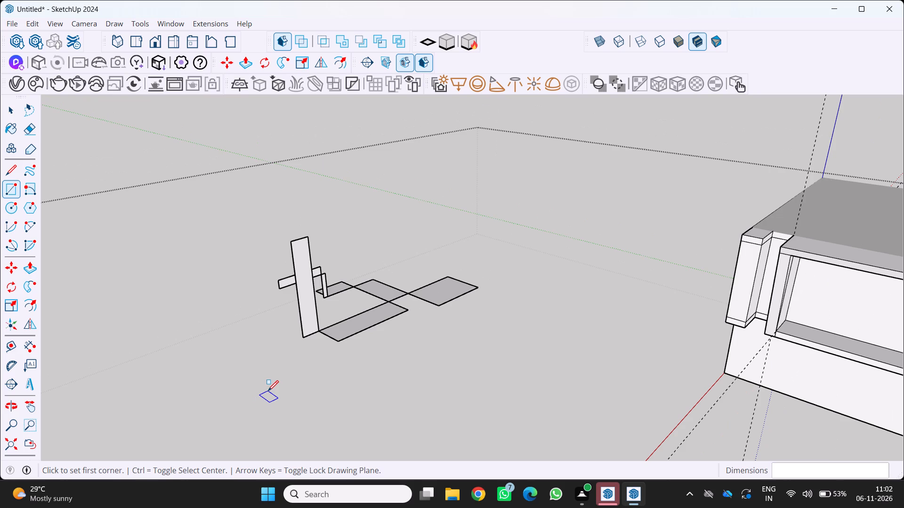
{"action": "scroll", "coordinate": [338, 327], "scroll_direction": "down", "scroll_amount": 4}
{"action": "scroll", "coordinate": [315, 320], "scroll_direction": "up", "scroll_amount": 3}
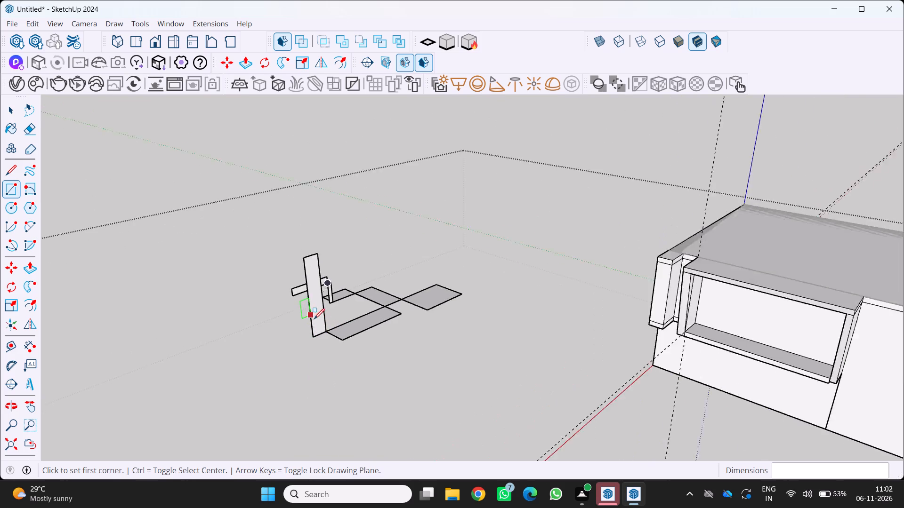
{"action": "scroll", "coordinate": [314, 319], "scroll_direction": "up", "scroll_amount": 1}
{"action": "middle_click_drag", "start_coordinate": [276, 342], "coordinate": [585, 277]}
{"action": "middle_click", "coordinate": [585, 277]}
{"action": "scroll", "coordinate": [508, 361], "scroll_direction": "up", "scroll_amount": 2}
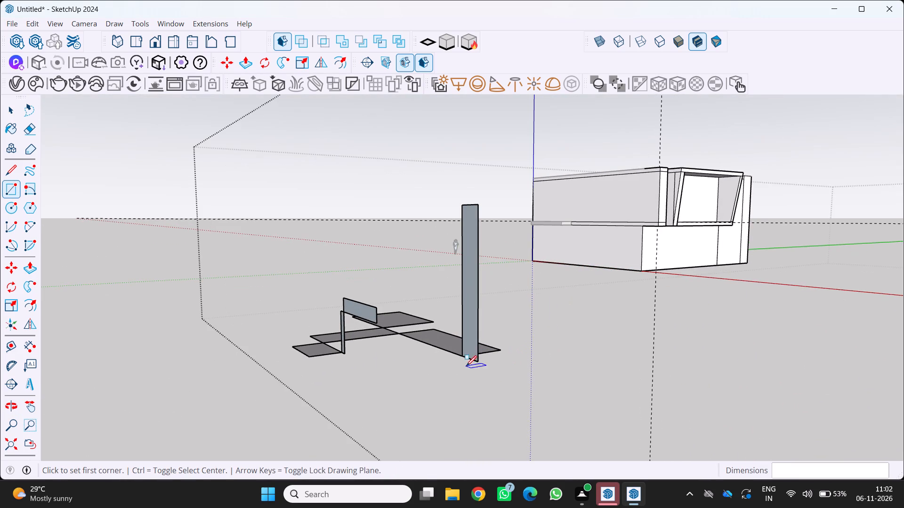
{"action": "left_click", "coordinate": [479, 362]}
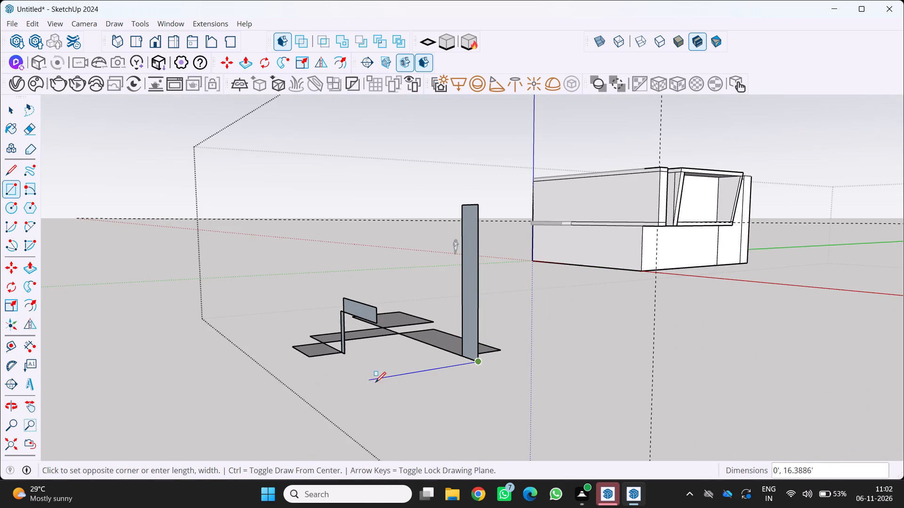
{"action": "left_click", "coordinate": [340, 354]}
Draw an adjoining flat rectangle about 16.53' by 5.08' along the outer edge of the last one.
{"action": "scroll", "coordinate": [383, 372], "scroll_direction": "down", "scroll_amount": 3}
{"action": "scroll", "coordinate": [362, 390], "scroll_direction": "up", "scroll_amount": 3}
{"action": "left_click_drag", "start_coordinate": [392, 367], "coordinate": [386, 367]}
{"action": "left_click", "coordinate": [315, 355]}
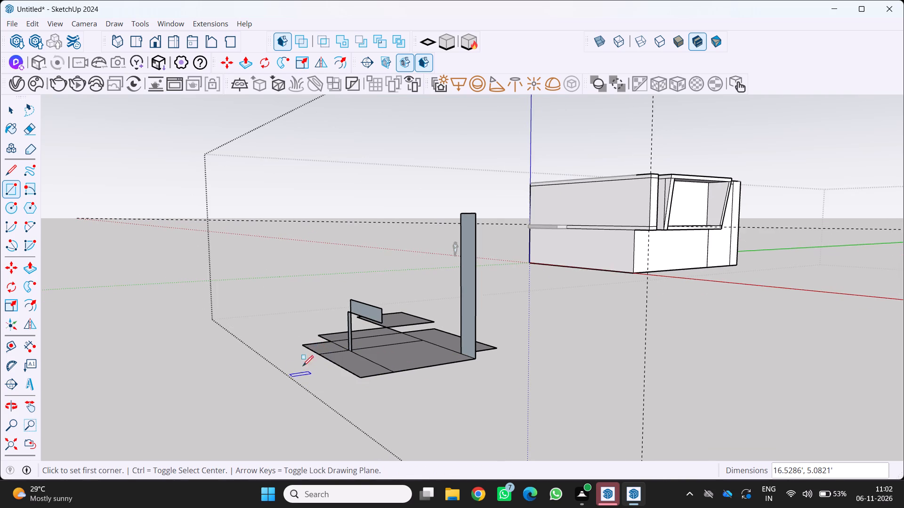
Draw an upright rectangle about 16.53' by 3.02' hanging below the outer edge of the adjoining flat rectangle.
{"action": "left_click_drag", "start_coordinate": [314, 355], "coordinate": [313, 360]}
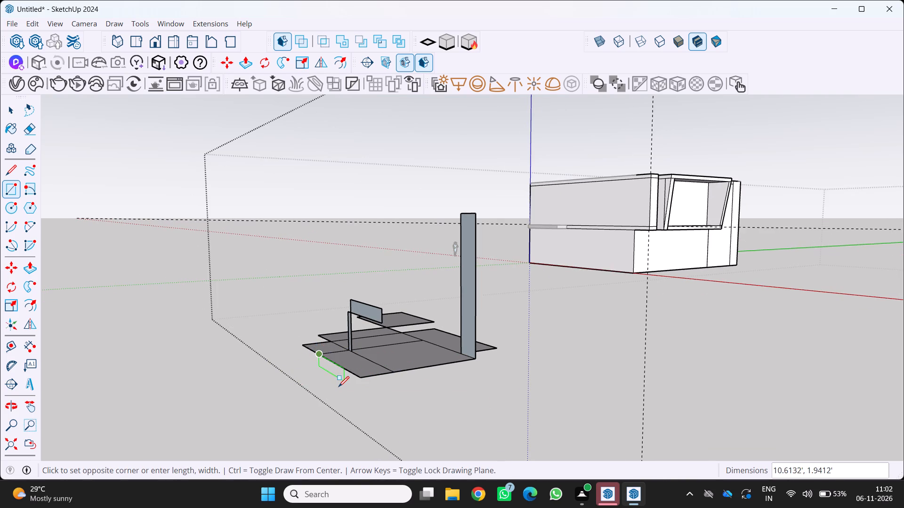
{"action": "left_click", "coordinate": [366, 397]}
Draw a wide upright rectangle from the lower outer corner of the hanging panel, passing below the flat rectangles.
{"action": "scroll", "coordinate": [363, 410], "scroll_direction": "up", "scroll_amount": 3}
{"action": "middle_click_drag", "start_coordinate": [352, 404], "coordinate": [283, 400]}
{"action": "scroll", "coordinate": [285, 404], "scroll_direction": "up", "scroll_amount": 2}
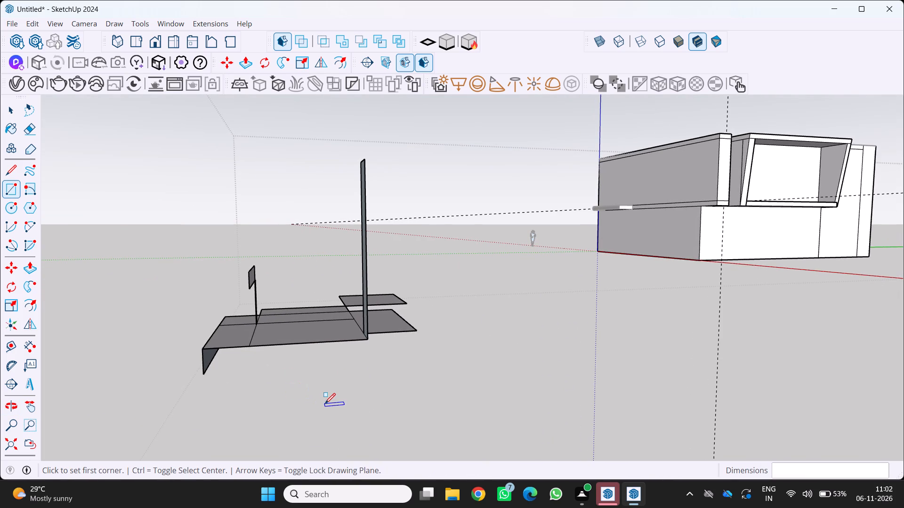
{"action": "scroll", "coordinate": [272, 408], "scroll_direction": "down", "scroll_amount": 3}
{"action": "scroll", "coordinate": [265, 385], "scroll_direction": "up", "scroll_amount": 1}
{"action": "middle_click_drag", "start_coordinate": [258, 380], "coordinate": [249, 351]}
{"action": "left_click", "coordinate": [177, 278]}
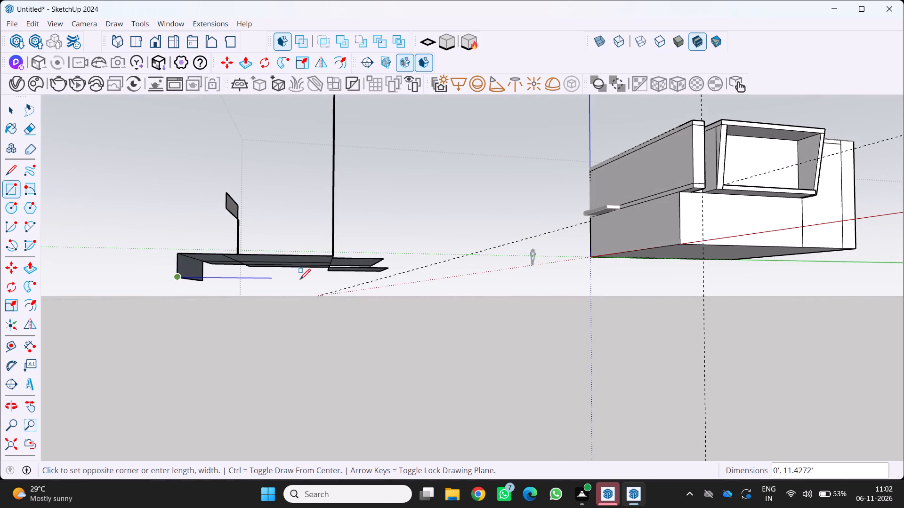
{"action": "left_click", "coordinate": [329, 284]}
{"action": "scroll", "coordinate": [325, 299], "scroll_direction": "down", "scroll_amount": 4}
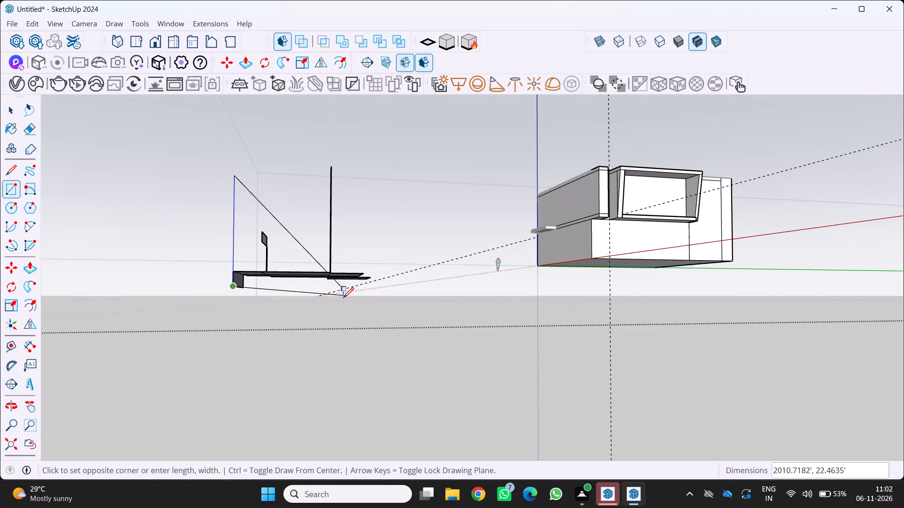
{"action": "left_click", "coordinate": [358, 344]}
Draw a large upright rectangle about 99.51' by 23.82' in the space beside the group of rectangles.
{"action": "middle_click_drag", "start_coordinate": [345, 358], "coordinate": [392, 432]}
{"action": "middle_click", "coordinate": [392, 432]}
{"action": "scroll", "coordinate": [359, 401], "scroll_direction": "down", "scroll_amount": 5}
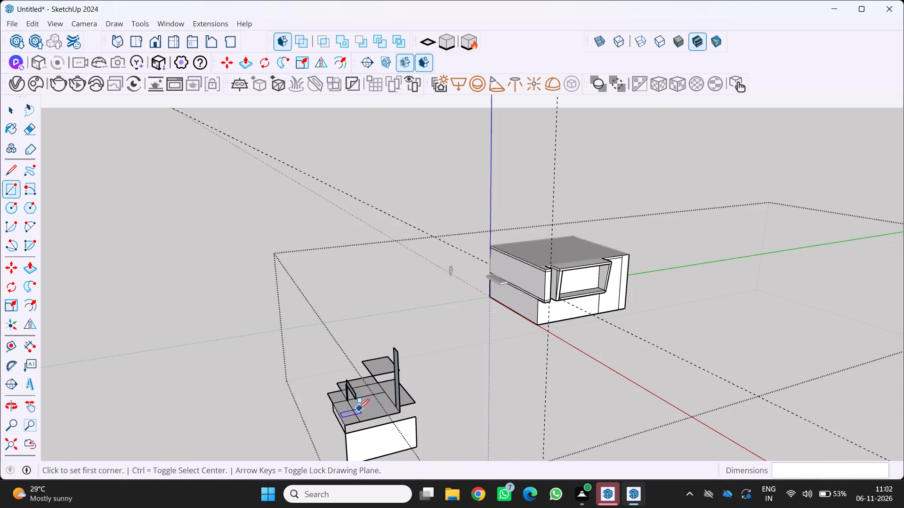
{"action": "scroll", "coordinate": [380, 456], "scroll_direction": "down", "scroll_amount": 1}
{"action": "scroll", "coordinate": [319, 405], "scroll_direction": "down", "scroll_amount": 4}
{"action": "middle_click", "coordinate": [330, 427]}
{"action": "middle_click_drag", "start_coordinate": [331, 427], "coordinate": [438, 426]}
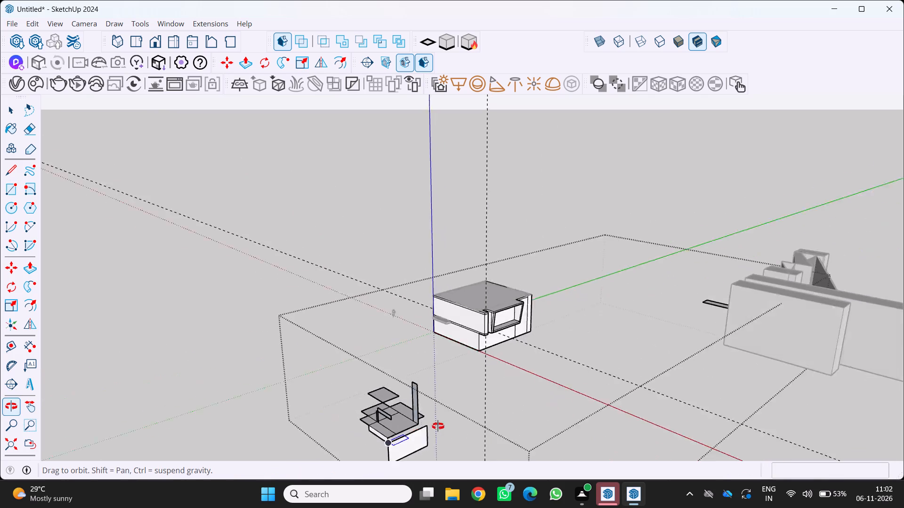
{"action": "middle_click_drag", "start_coordinate": [438, 426], "coordinate": [555, 341]}
{"action": "scroll", "coordinate": [499, 394], "scroll_direction": "up", "scroll_amount": 2}
{"action": "left_click", "coordinate": [446, 407]}
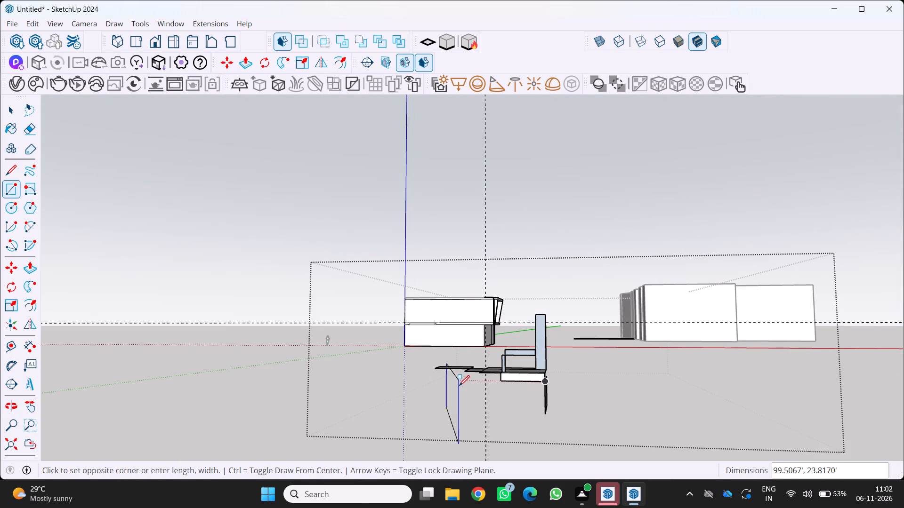
{"action": "left_click", "coordinate": [459, 386]}
Draw a second large upright rectangle about 102.65' by 22.14' adjoining the first one's edge.
{"action": "left_click_drag", "start_coordinate": [457, 381], "coordinate": [464, 386]}
{"action": "left_click", "coordinate": [488, 404]}
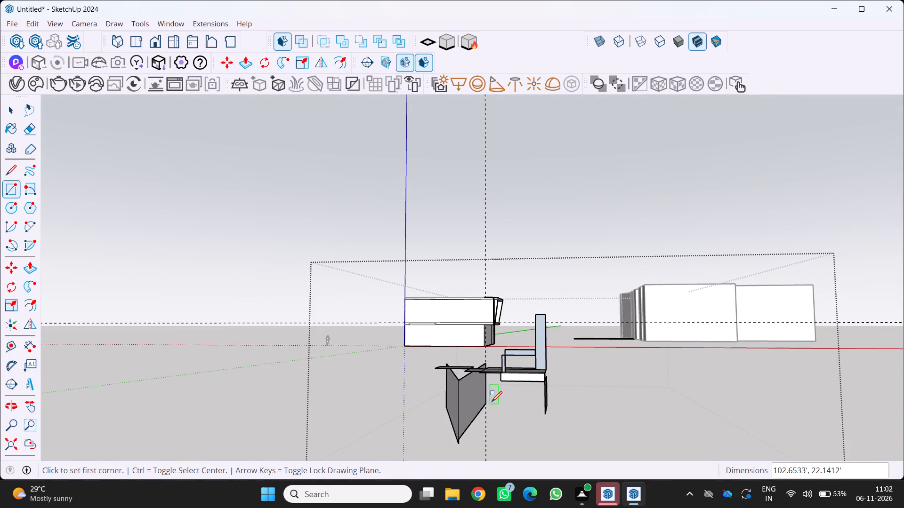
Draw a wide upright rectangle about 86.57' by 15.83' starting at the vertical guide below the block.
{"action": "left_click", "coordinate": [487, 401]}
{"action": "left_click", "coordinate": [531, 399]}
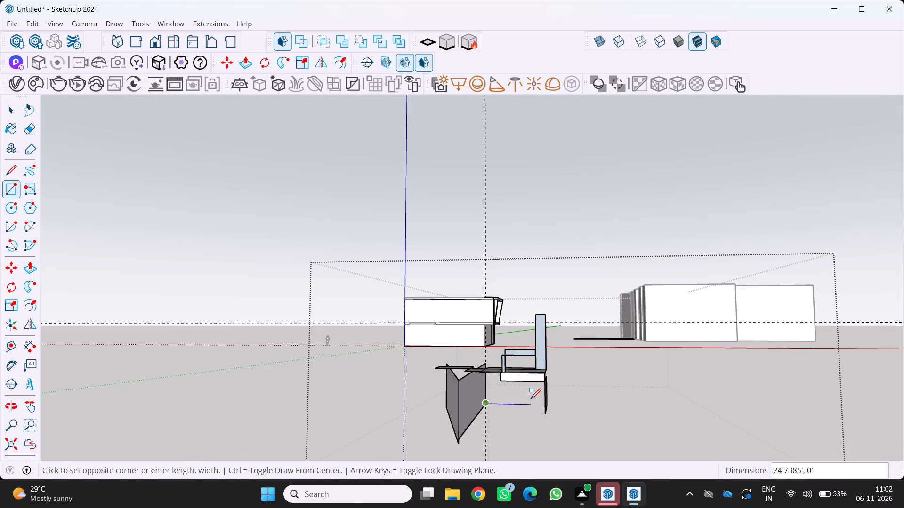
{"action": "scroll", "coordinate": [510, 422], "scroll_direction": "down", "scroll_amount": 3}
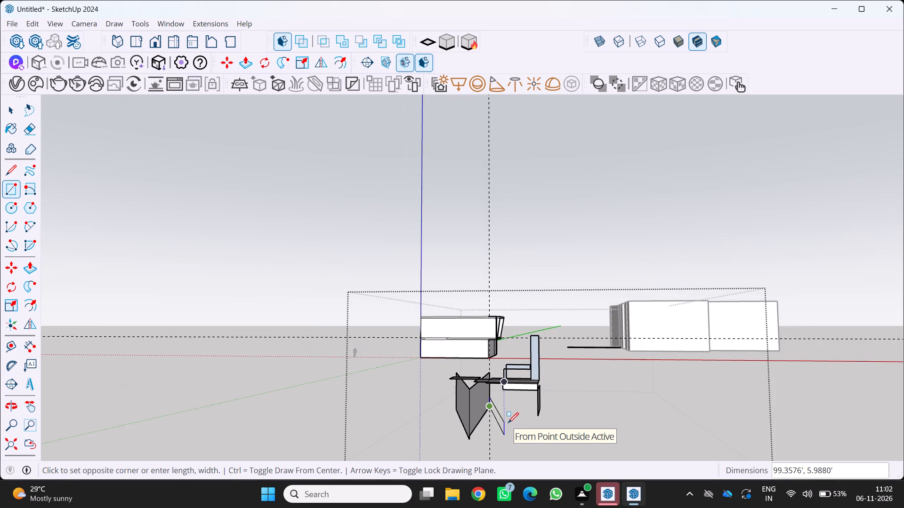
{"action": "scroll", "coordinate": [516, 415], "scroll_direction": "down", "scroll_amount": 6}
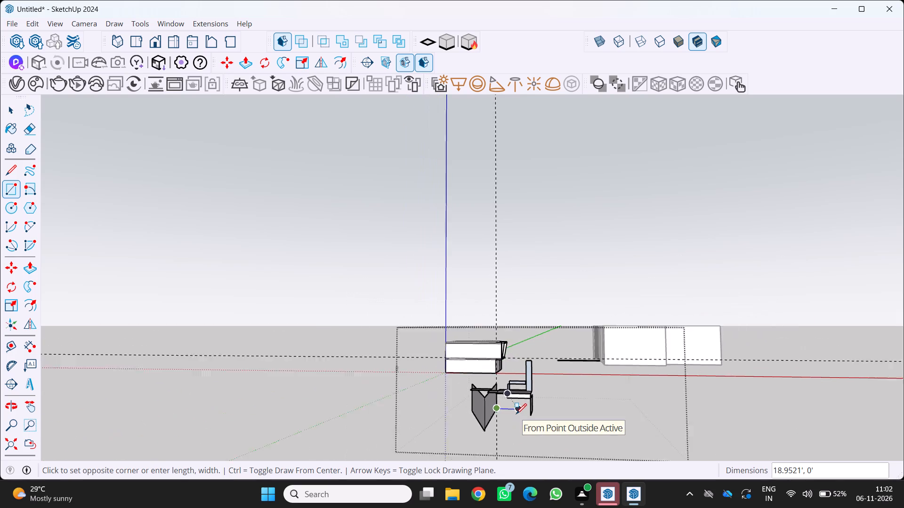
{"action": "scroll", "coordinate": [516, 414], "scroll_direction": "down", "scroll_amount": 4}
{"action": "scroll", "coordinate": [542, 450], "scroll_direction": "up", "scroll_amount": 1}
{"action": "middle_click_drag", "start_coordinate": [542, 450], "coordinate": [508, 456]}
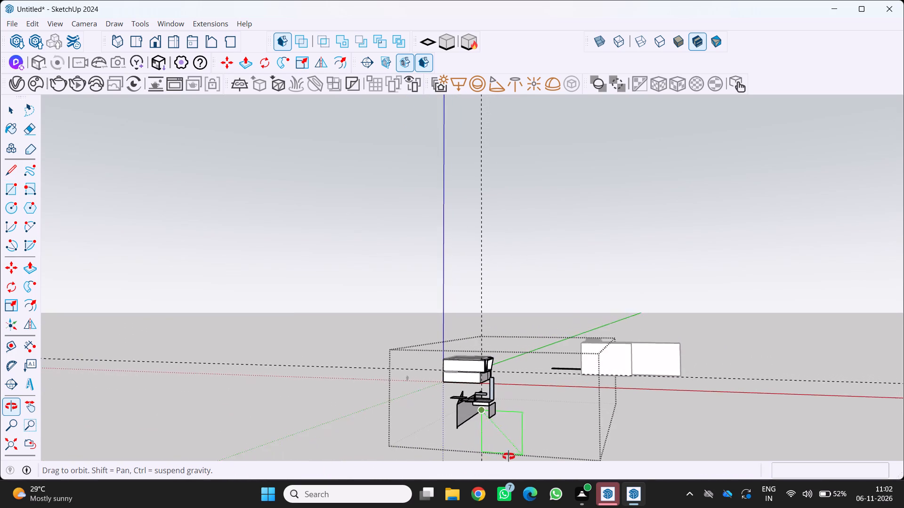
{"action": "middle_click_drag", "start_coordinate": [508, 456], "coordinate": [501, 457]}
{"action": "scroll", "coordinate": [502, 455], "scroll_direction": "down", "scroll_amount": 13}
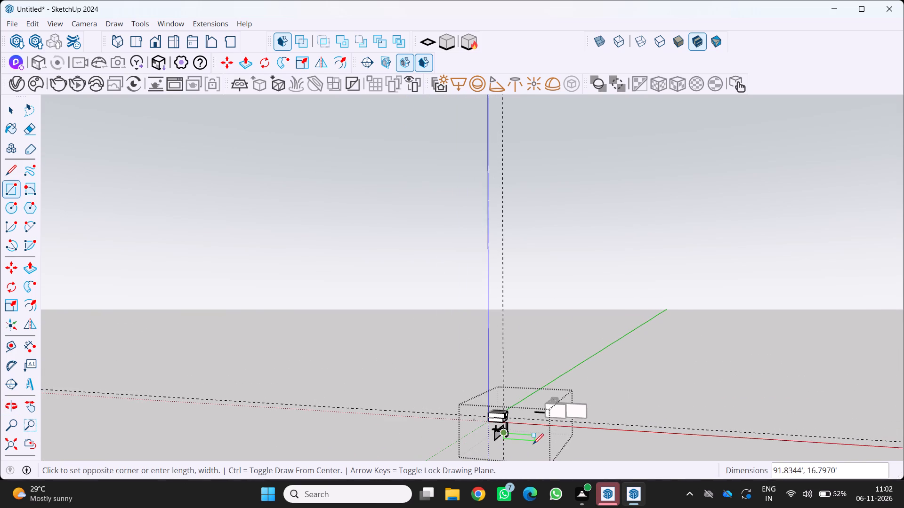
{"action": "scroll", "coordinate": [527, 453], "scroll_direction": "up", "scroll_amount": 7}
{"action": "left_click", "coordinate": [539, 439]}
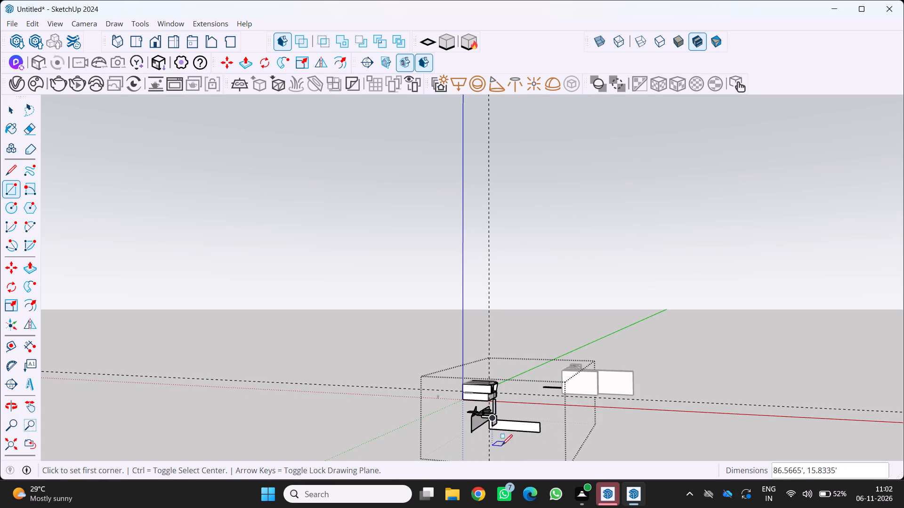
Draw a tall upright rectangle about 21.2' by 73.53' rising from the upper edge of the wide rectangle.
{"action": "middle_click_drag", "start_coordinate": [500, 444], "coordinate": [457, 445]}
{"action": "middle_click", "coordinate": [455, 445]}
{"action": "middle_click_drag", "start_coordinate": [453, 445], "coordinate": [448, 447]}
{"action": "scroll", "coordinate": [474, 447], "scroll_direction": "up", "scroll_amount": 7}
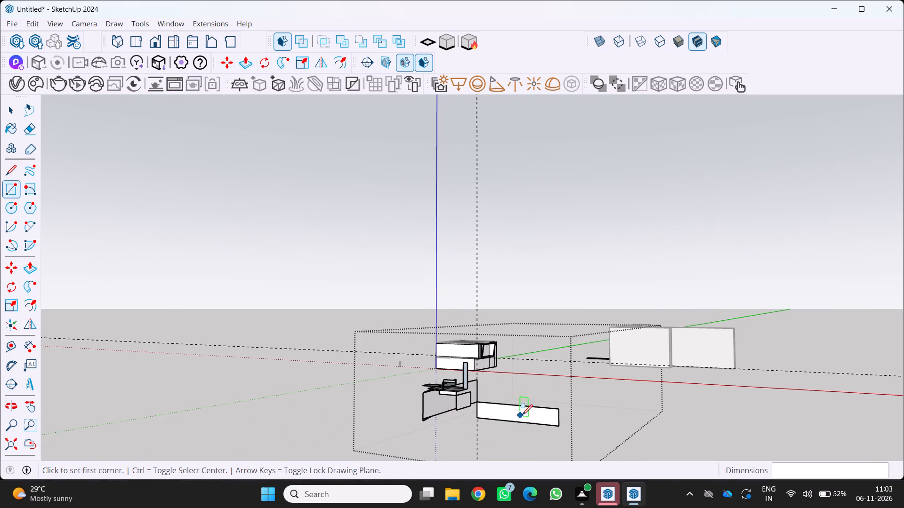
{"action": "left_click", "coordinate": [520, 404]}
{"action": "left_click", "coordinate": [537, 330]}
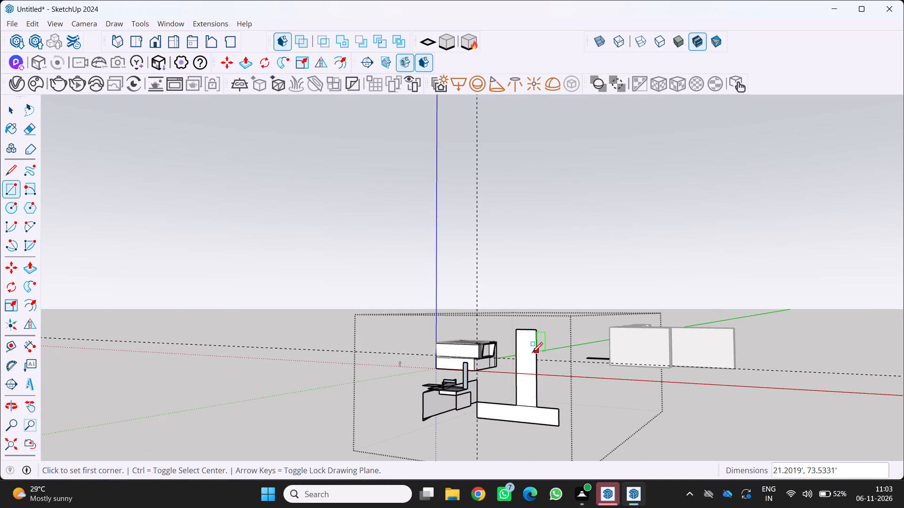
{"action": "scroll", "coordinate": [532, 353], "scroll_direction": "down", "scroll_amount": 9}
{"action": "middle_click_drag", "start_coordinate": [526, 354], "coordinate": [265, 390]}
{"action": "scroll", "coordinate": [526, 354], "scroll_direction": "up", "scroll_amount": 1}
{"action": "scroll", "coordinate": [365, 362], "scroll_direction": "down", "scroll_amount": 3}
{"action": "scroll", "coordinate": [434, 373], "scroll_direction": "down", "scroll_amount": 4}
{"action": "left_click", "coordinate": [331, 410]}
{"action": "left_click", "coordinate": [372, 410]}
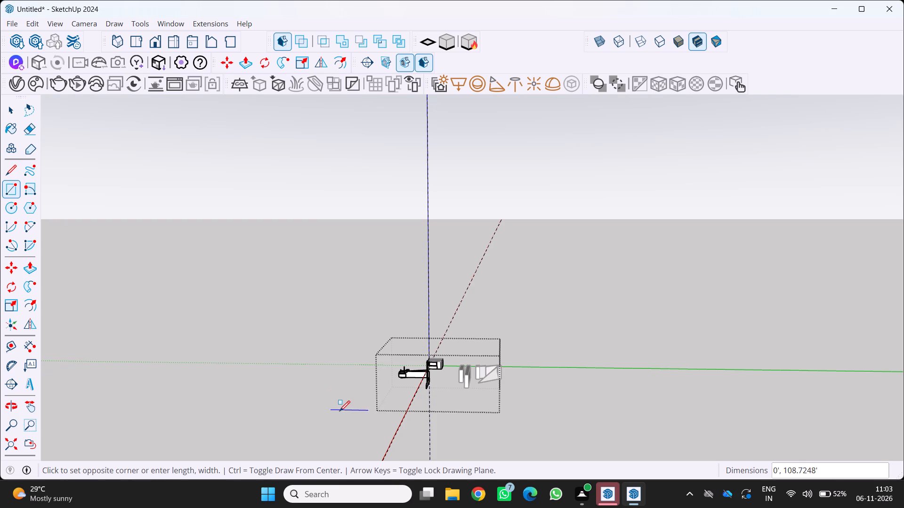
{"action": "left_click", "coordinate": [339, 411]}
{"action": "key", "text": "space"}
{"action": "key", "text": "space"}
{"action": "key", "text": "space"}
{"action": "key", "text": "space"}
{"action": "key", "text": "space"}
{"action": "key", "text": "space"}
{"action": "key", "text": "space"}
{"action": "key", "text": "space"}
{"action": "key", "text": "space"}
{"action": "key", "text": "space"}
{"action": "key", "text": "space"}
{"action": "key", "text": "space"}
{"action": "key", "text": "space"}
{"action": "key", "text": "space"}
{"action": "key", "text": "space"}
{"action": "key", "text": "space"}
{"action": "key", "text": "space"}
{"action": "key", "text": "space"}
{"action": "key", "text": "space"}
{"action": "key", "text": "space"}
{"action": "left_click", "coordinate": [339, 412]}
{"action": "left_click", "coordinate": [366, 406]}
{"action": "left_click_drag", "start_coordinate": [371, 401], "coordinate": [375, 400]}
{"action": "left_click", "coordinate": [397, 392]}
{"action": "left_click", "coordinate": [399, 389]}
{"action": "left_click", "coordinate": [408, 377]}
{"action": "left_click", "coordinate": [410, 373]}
Erase edges of the large upright rectangles and the slim tall panel in the group of rectangles beside the block.
{"action": "scroll", "coordinate": [409, 373], "scroll_direction": "up", "scroll_amount": 9}
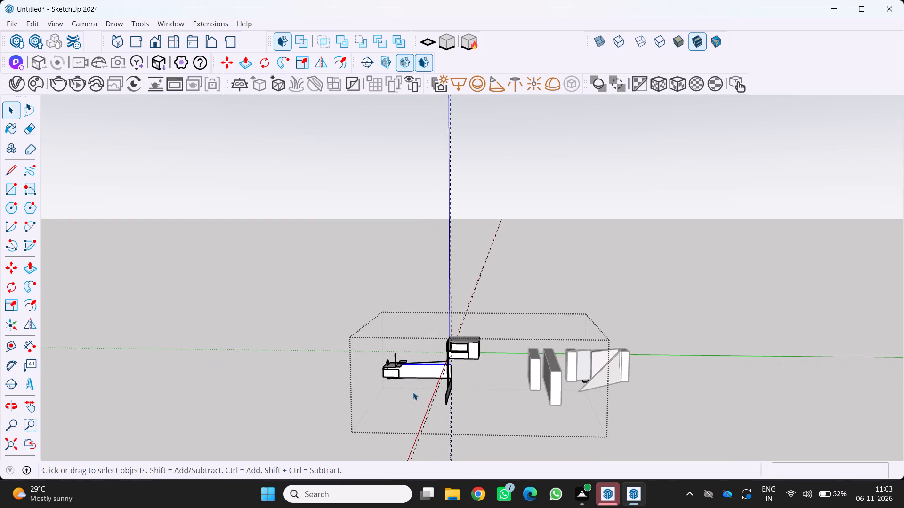
{"action": "scroll", "coordinate": [413, 392], "scroll_direction": "up", "scroll_amount": 2}
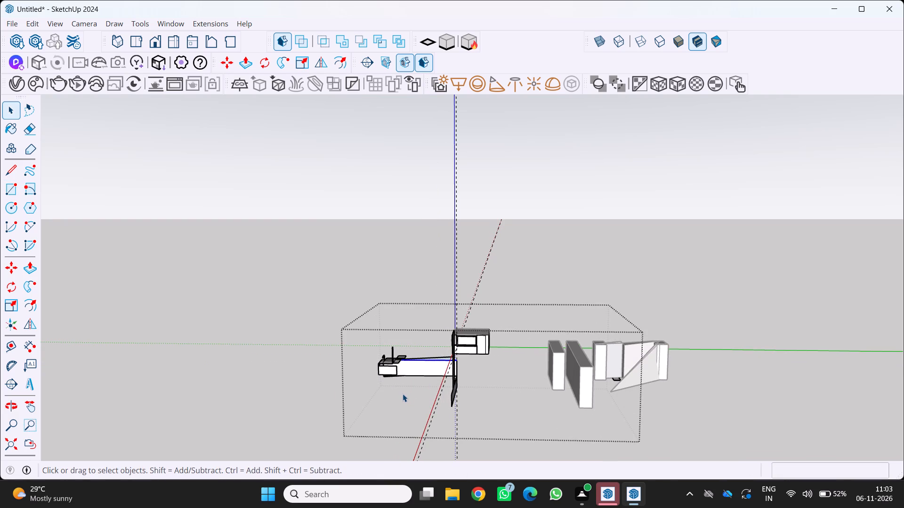
{"action": "scroll", "coordinate": [411, 398], "scroll_direction": "up", "scroll_amount": 2}
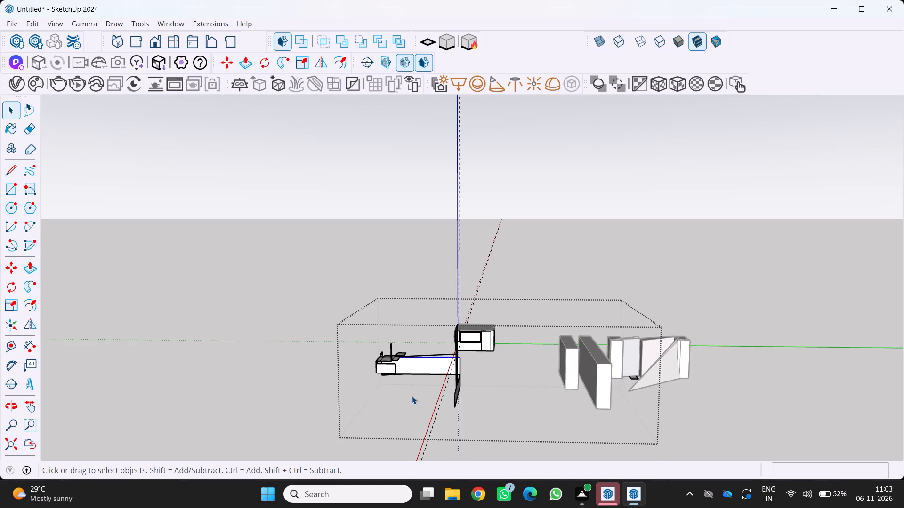
{"action": "key", "text": "space"}
{"action": "key", "text": "e"}
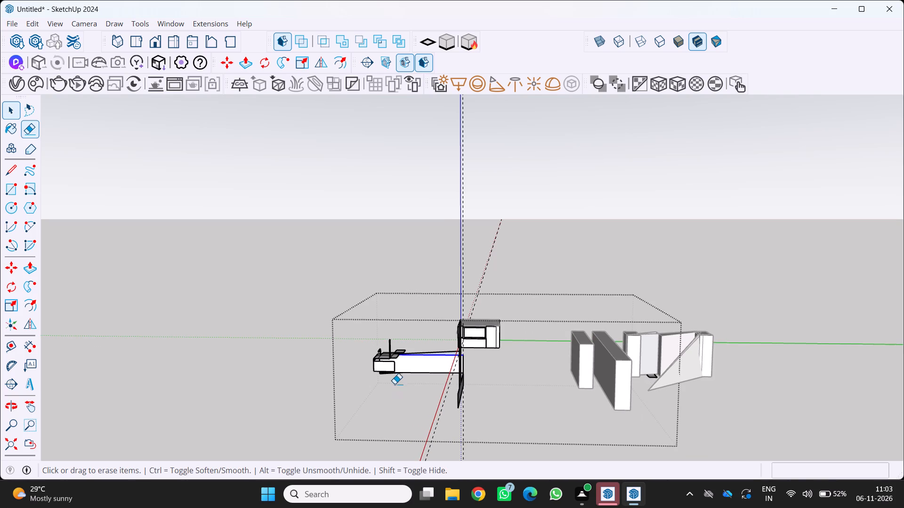
{"action": "left_click", "coordinate": [398, 368]}
{"action": "left_click", "coordinate": [397, 359]}
{"action": "left_click", "coordinate": [395, 355]}
{"action": "left_click_drag", "start_coordinate": [390, 355], "coordinate": [386, 357]}
{"action": "left_click", "coordinate": [386, 357]}
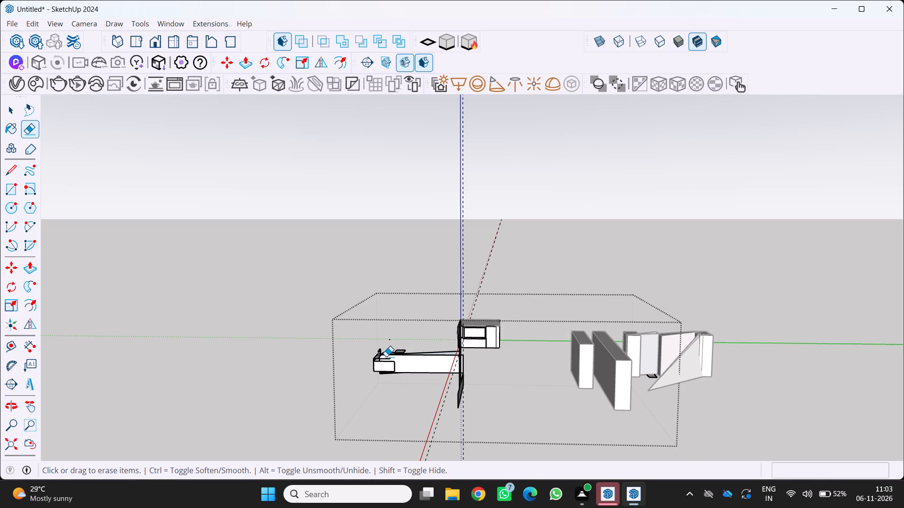
{"action": "left_click_drag", "start_coordinate": [385, 359], "coordinate": [387, 365]}
{"action": "double_click", "coordinate": [386, 365]}
{"action": "left_click_drag", "start_coordinate": [391, 365], "coordinate": [395, 365]}
{"action": "left_click_drag", "start_coordinate": [399, 359], "coordinate": [404, 357]}
{"action": "left_click", "coordinate": [409, 354]}
{"action": "left_click", "coordinate": [413, 354]}
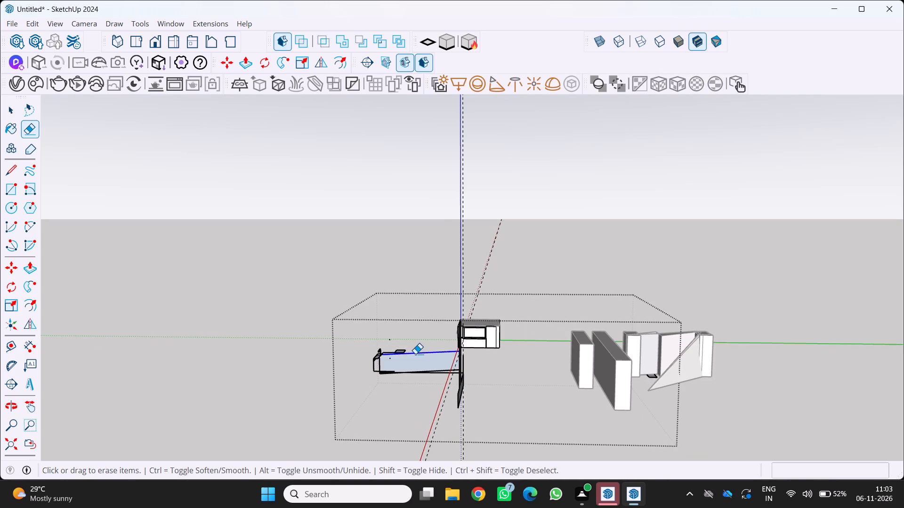
{"action": "left_click", "coordinate": [417, 354]}
{"action": "left_click_drag", "start_coordinate": [420, 354], "coordinate": [420, 359]}
Erase the loose vertical edge left from the large upright rectangles, just below the block's corner.
{"action": "scroll", "coordinate": [413, 373], "scroll_direction": "up", "scroll_amount": 3}
{"action": "middle_click_drag", "start_coordinate": [413, 377], "coordinate": [538, 397]}
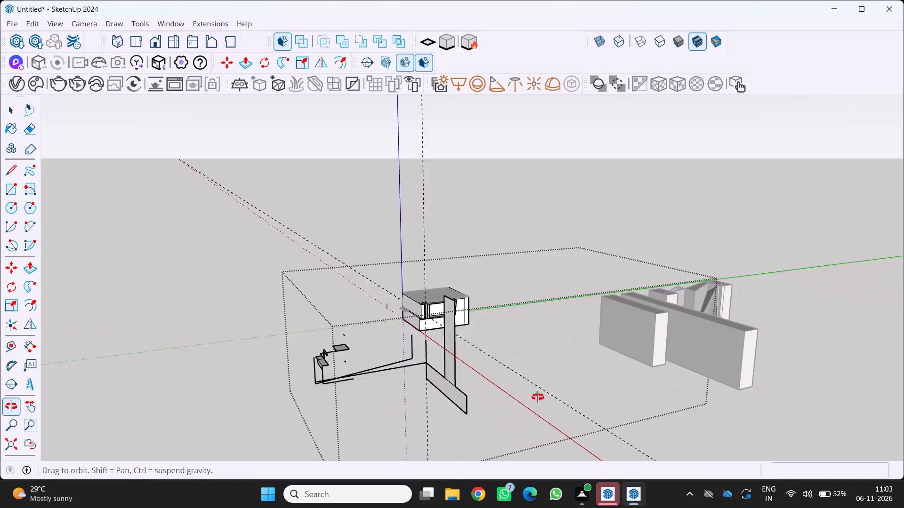
{"action": "middle_click_drag", "start_coordinate": [538, 397], "coordinate": [536, 386]}
{"action": "scroll", "coordinate": [405, 325], "scroll_direction": "up", "scroll_amount": 4}
{"action": "scroll", "coordinate": [430, 318], "scroll_direction": "down", "scroll_amount": 1}
{"action": "scroll", "coordinate": [431, 318], "scroll_direction": "up", "scroll_amount": 12}
{"action": "scroll", "coordinate": [345, 390], "scroll_direction": "up", "scroll_amount": 3}
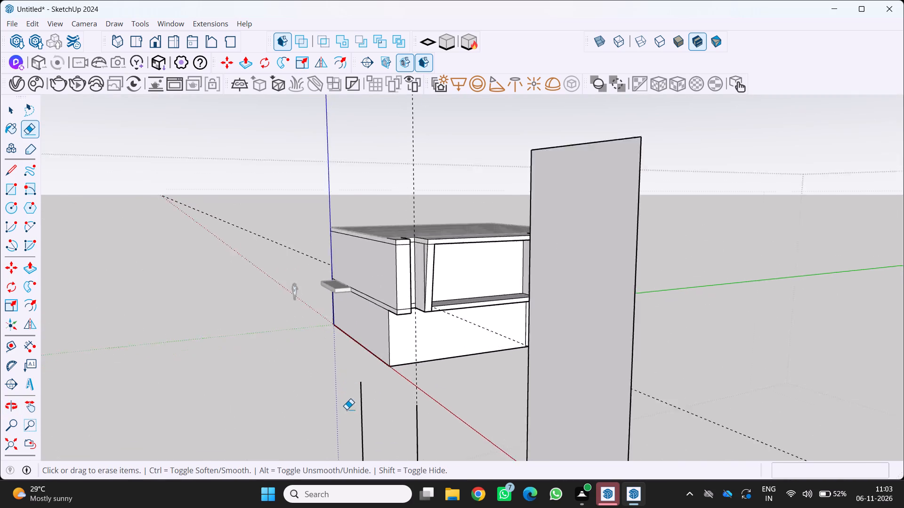
{"action": "scroll", "coordinate": [347, 409], "scroll_direction": "up", "scroll_amount": 1}
{"action": "scroll", "coordinate": [357, 397], "scroll_direction": "down", "scroll_amount": 6}
{"action": "left_click", "coordinate": [361, 397]}
Erase the side edges and lower edge of the tall upright rectangle standing in front of the block.
{"action": "scroll", "coordinate": [362, 393], "scroll_direction": "down", "scroll_amount": 12}
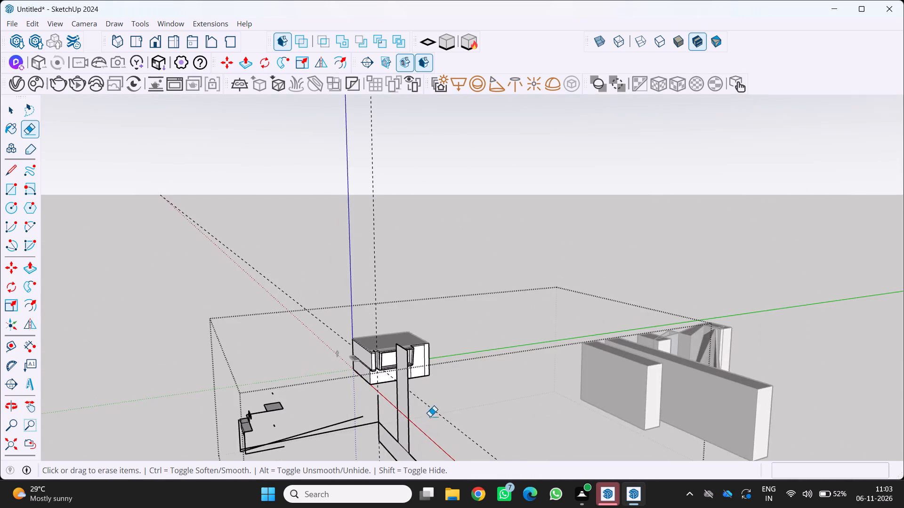
{"action": "scroll", "coordinate": [430, 416], "scroll_direction": "up", "scroll_amount": 4}
{"action": "left_click", "coordinate": [401, 386]}
{"action": "left_click_drag", "start_coordinate": [394, 379], "coordinate": [395, 374]}
{"action": "left_click", "coordinate": [398, 364]}
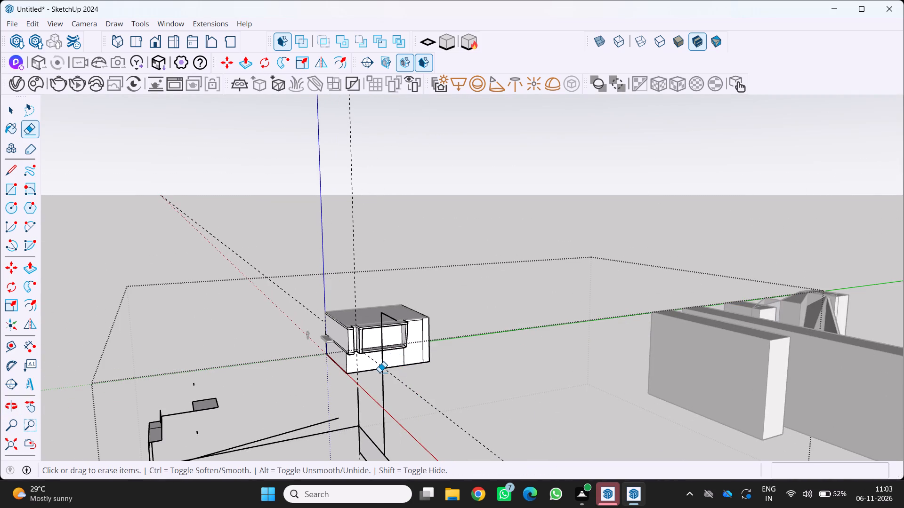
{"action": "left_click", "coordinate": [382, 373]}
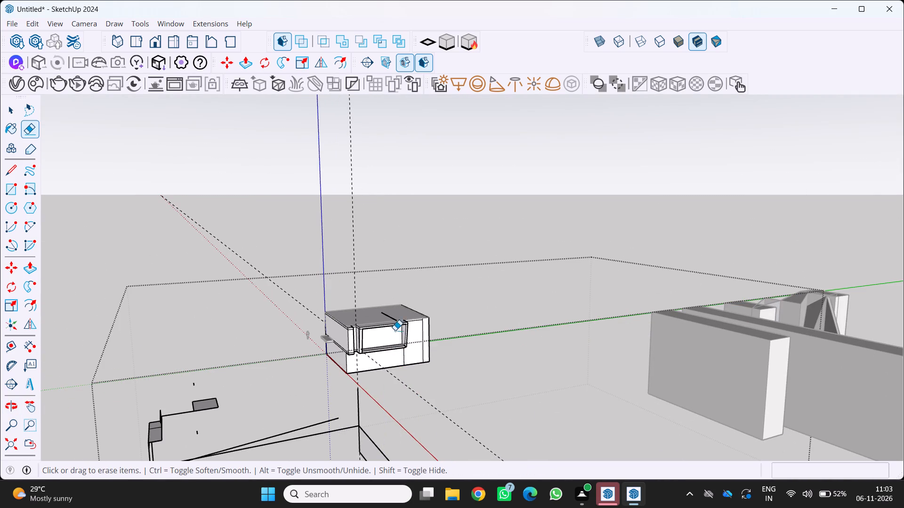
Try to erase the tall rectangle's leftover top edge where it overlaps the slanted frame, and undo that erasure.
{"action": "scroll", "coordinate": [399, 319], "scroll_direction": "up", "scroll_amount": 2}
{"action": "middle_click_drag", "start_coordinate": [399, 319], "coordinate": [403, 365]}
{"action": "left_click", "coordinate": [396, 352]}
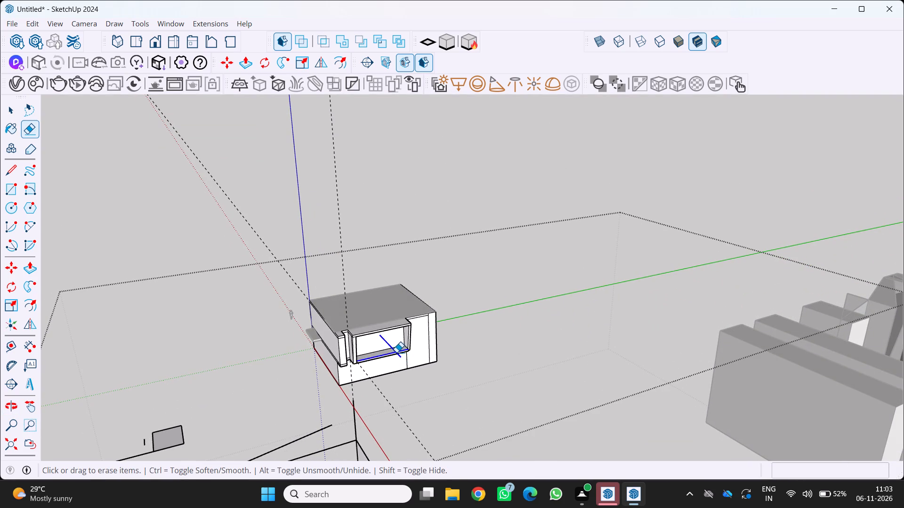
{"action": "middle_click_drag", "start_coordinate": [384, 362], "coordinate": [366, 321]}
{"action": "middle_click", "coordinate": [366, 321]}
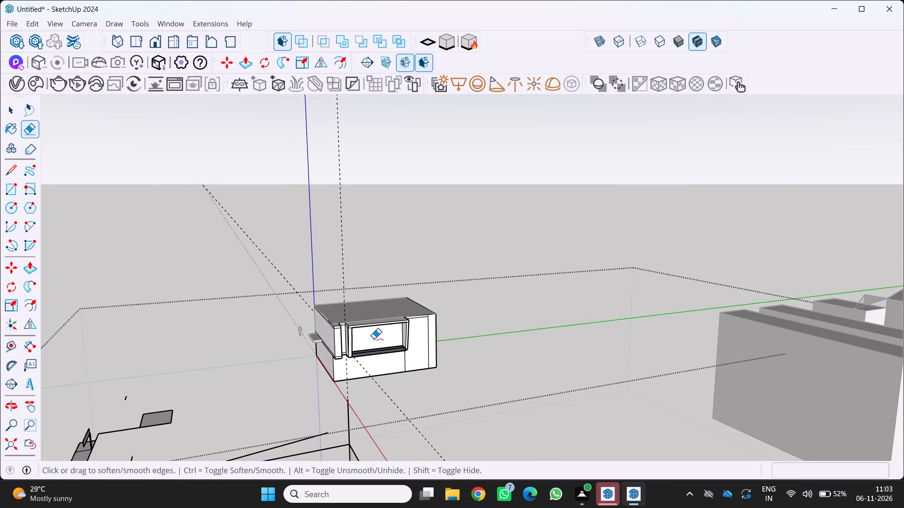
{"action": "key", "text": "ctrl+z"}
Erase the tall rectangle's leftover top edge from a view where it stands clear of the block.
{"action": "scroll", "coordinate": [396, 360], "scroll_direction": "up", "scroll_amount": 9}
{"action": "middle_click_drag", "start_coordinate": [350, 333], "coordinate": [437, 327]}
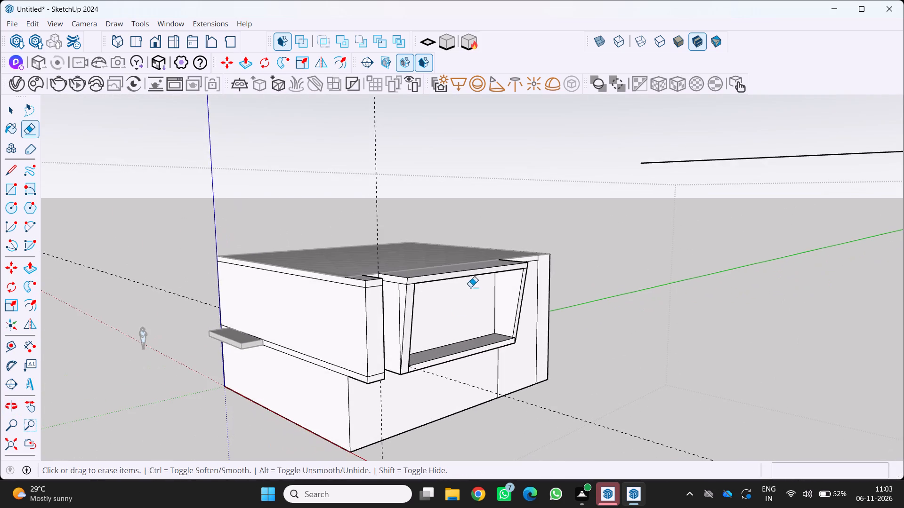
{"action": "scroll", "coordinate": [473, 275], "scroll_direction": "down", "scroll_amount": 5}
{"action": "left_click", "coordinate": [585, 226]}
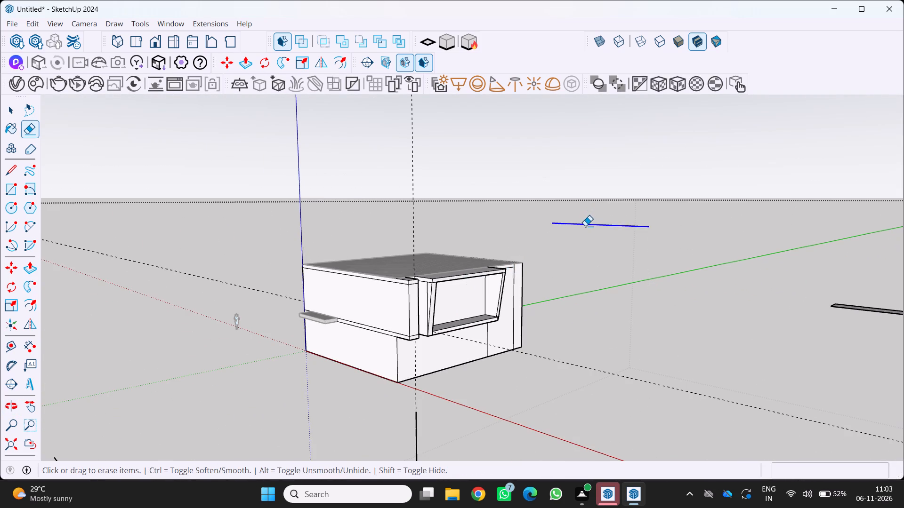
Erase edges of the small flat and upright rectangles at the far end of the group beside the block.
{"action": "scroll", "coordinate": [554, 242], "scroll_direction": "down", "scroll_amount": 12}
{"action": "scroll", "coordinate": [520, 307], "scroll_direction": "up", "scroll_amount": 2}
{"action": "middle_click_drag", "start_coordinate": [518, 308], "coordinate": [413, 342]}
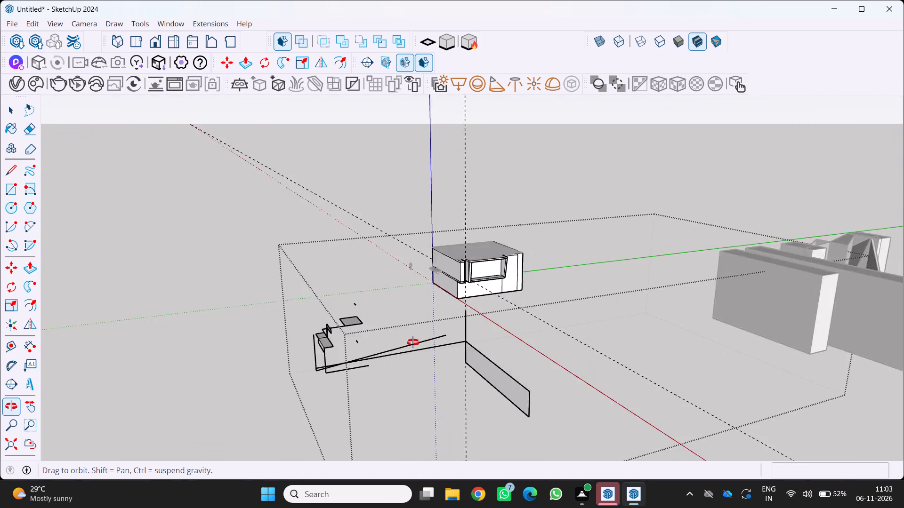
{"action": "middle_click_drag", "start_coordinate": [413, 342], "coordinate": [363, 344]}
{"action": "middle_click", "coordinate": [361, 345]}
{"action": "scroll", "coordinate": [355, 359], "scroll_direction": "up", "scroll_amount": 3}
{"action": "scroll", "coordinate": [277, 350], "scroll_direction": "up", "scroll_amount": 4}
{"action": "left_click", "coordinate": [253, 313]}
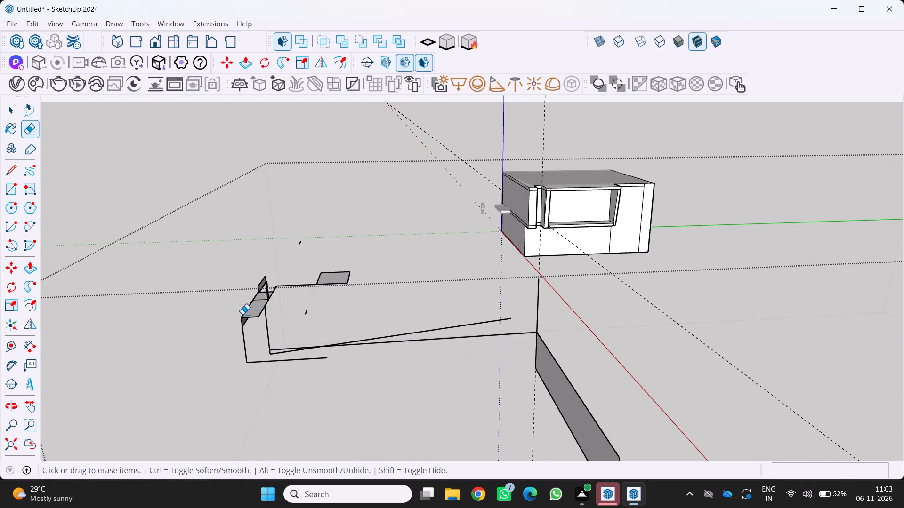
{"action": "left_click", "coordinate": [241, 316]}
{"action": "left_click_drag", "start_coordinate": [255, 317], "coordinate": [270, 316]}
{"action": "left_click", "coordinate": [249, 323]}
{"action": "left_click_drag", "start_coordinate": [243, 322], "coordinate": [243, 317]}
{"action": "left_click", "coordinate": [261, 297]}
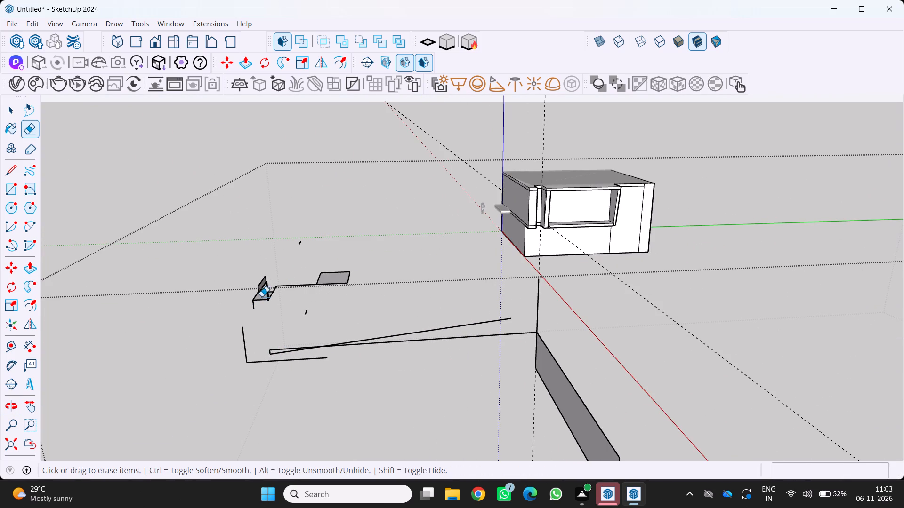
{"action": "left_click", "coordinate": [266, 293]}
{"action": "left_click", "coordinate": [259, 287]}
{"action": "left_click", "coordinate": [269, 299]}
{"action": "left_click", "coordinate": [256, 296]}
Erase the long loose edges left from the large upright rectangles between the group and the block.
{"action": "left_click_drag", "start_coordinate": [316, 361], "coordinate": [317, 344]}
{"action": "left_click_drag", "start_coordinate": [317, 344], "coordinate": [291, 358]}
{"action": "left_click", "coordinate": [242, 347]}
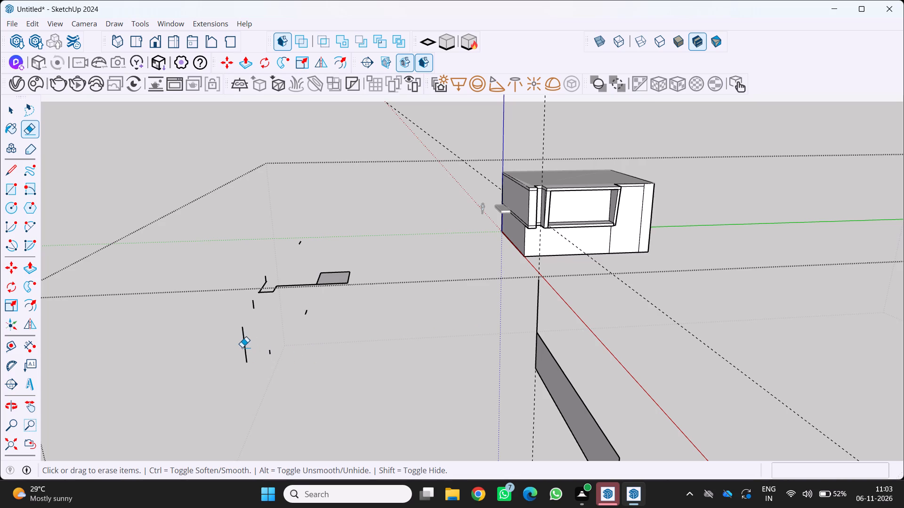
{"action": "left_click", "coordinate": [247, 339]}
Erase the edges of the wide upright rectangle below the block, including the vertical line along the guide.
{"action": "scroll", "coordinate": [246, 340], "scroll_direction": "down", "scroll_amount": 5}
{"action": "scroll", "coordinate": [522, 409], "scroll_direction": "up", "scroll_amount": 2}
{"action": "middle_click_drag", "start_coordinate": [464, 416], "coordinate": [388, 404]}
{"action": "scroll", "coordinate": [387, 395], "scroll_direction": "up", "scroll_amount": 3}
{"action": "left_click", "coordinate": [409, 385]}
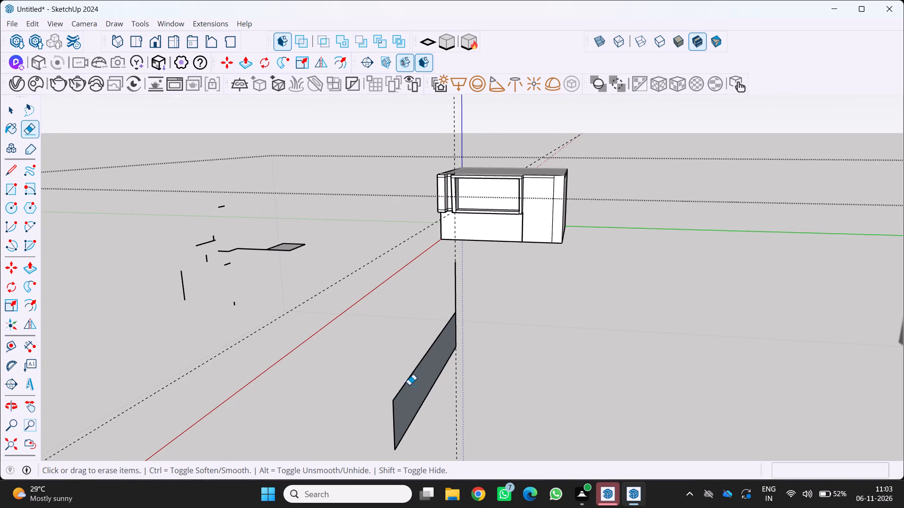
{"action": "left_click", "coordinate": [396, 403]}
{"action": "left_click", "coordinate": [394, 405]}
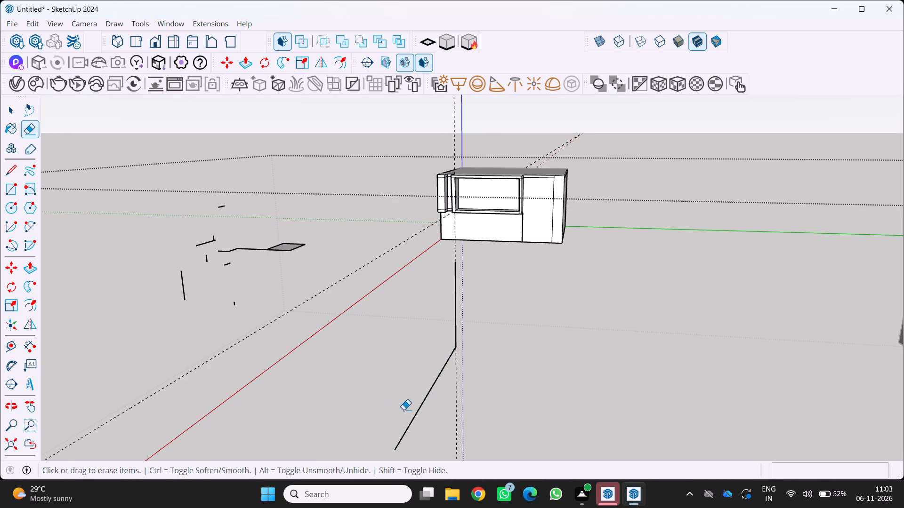
{"action": "left_click", "coordinate": [419, 413]}
{"action": "scroll", "coordinate": [442, 344], "scroll_direction": "up", "scroll_amount": 11}
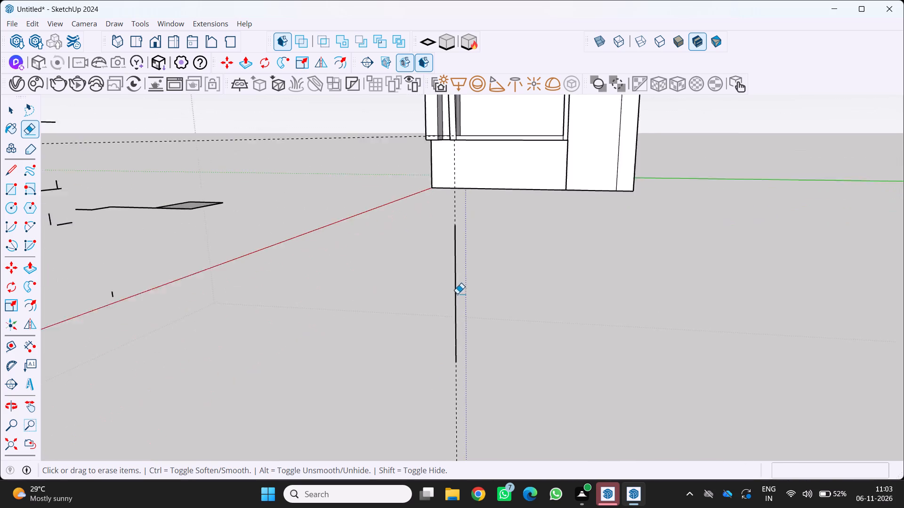
{"action": "scroll", "coordinate": [457, 294], "scroll_direction": "up", "scroll_amount": 1}
{"action": "middle_click_drag", "start_coordinate": [447, 296], "coordinate": [358, 348]}
{"action": "scroll", "coordinate": [422, 317], "scroll_direction": "up", "scroll_amount": 1}
{"action": "left_click_drag", "start_coordinate": [403, 308], "coordinate": [396, 306]}
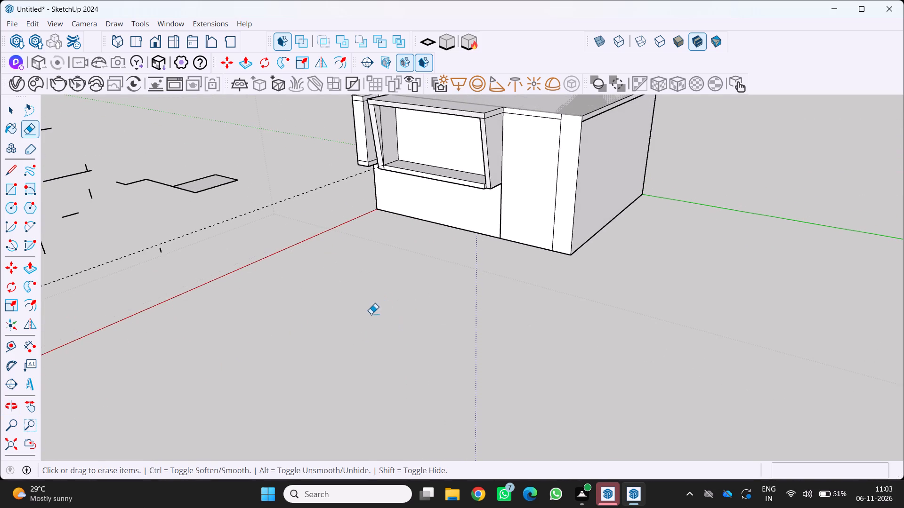
Erase the small flat rectangle and the zigzag line attached to it in the leftover linework beside the block.
{"action": "scroll", "coordinate": [384, 315], "scroll_direction": "down", "scroll_amount": 18}
{"action": "middle_click_drag", "start_coordinate": [388, 327], "coordinate": [480, 304]}
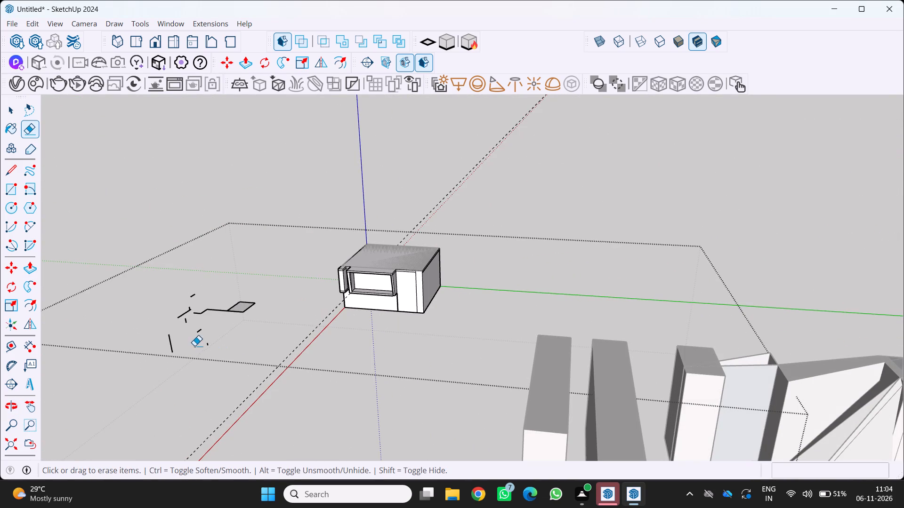
{"action": "middle_click_drag", "start_coordinate": [250, 342], "coordinate": [442, 347], "text": "shift"}
{"action": "scroll", "coordinate": [420, 329], "scroll_direction": "up", "scroll_amount": 3}
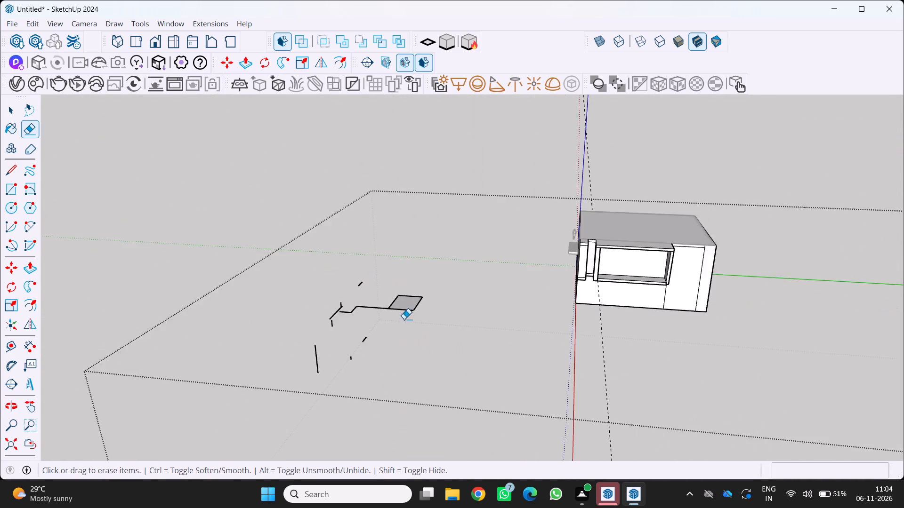
{"action": "scroll", "coordinate": [404, 319], "scroll_direction": "up", "scroll_amount": 9}
{"action": "middle_click", "coordinate": [402, 318]}
{"action": "middle_click", "coordinate": [400, 315]}
{"action": "left_click_drag", "start_coordinate": [417, 311], "coordinate": [400, 297]}
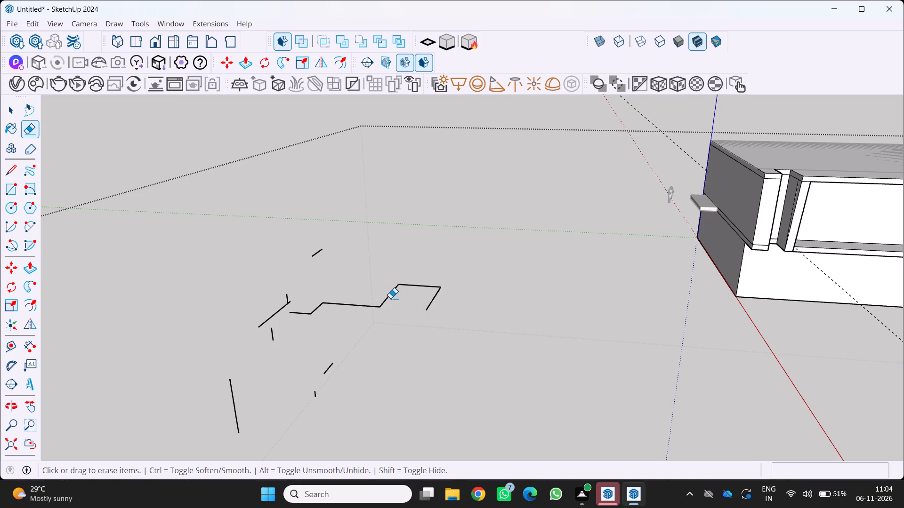
{"action": "left_click", "coordinate": [390, 298]}
{"action": "left_click_drag", "start_coordinate": [425, 297], "coordinate": [438, 301]}
{"action": "left_click_drag", "start_coordinate": [423, 289], "coordinate": [444, 277]}
{"action": "left_click_drag", "start_coordinate": [296, 335], "coordinate": [387, 285]}
{"action": "left_click_drag", "start_coordinate": [293, 315], "coordinate": [403, 280]}
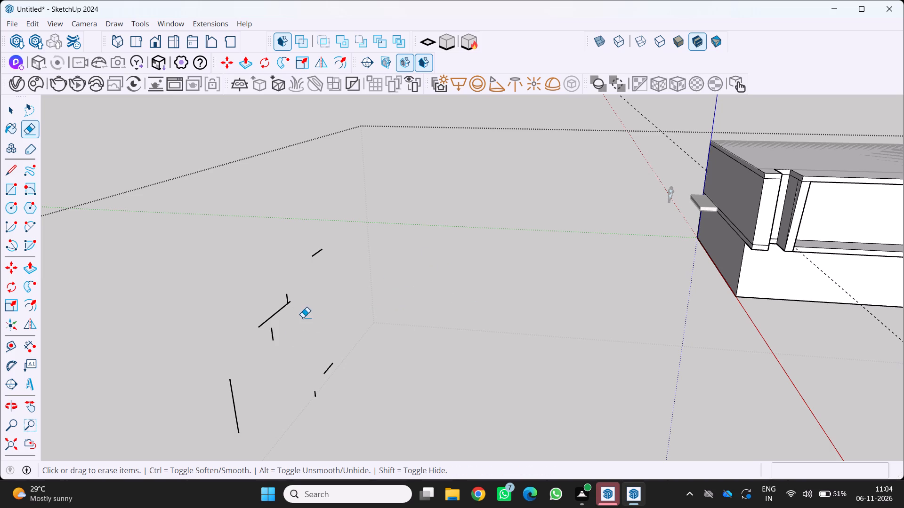
Erase the remaining scattered short strokes and the longer vertical line in the same leftover linework.
{"action": "left_click_drag", "start_coordinate": [284, 313], "coordinate": [360, 265]}
{"action": "left_click_drag", "start_coordinate": [278, 300], "coordinate": [288, 297]}
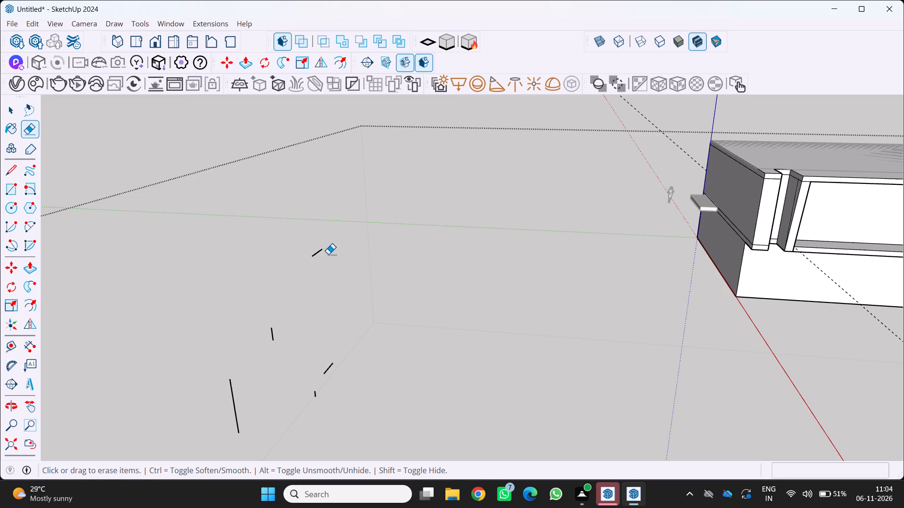
{"action": "left_click", "coordinate": [318, 251]}
{"action": "left_click", "coordinate": [274, 333]}
{"action": "left_click", "coordinate": [232, 396]}
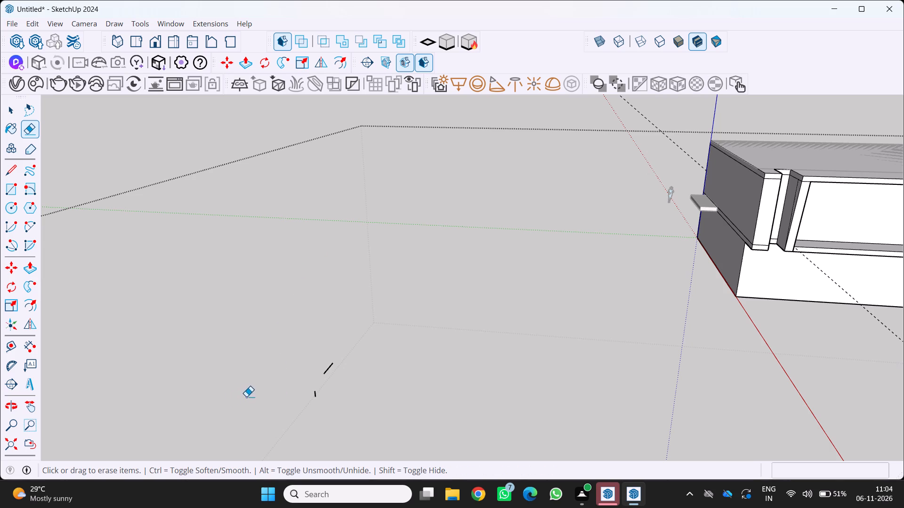
{"action": "scroll", "coordinate": [255, 390], "scroll_direction": "down", "scroll_amount": 9}
{"action": "scroll", "coordinate": [279, 403], "scroll_direction": "up", "scroll_amount": 9}
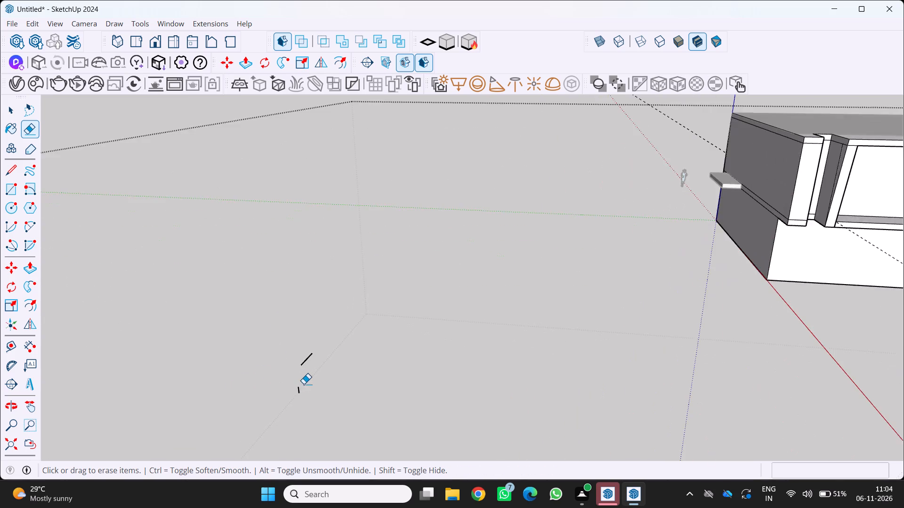
{"action": "scroll", "coordinate": [304, 384], "scroll_direction": "up", "scroll_amount": 5}
{"action": "left_click", "coordinate": [298, 391]}
{"action": "left_click", "coordinate": [317, 317]}
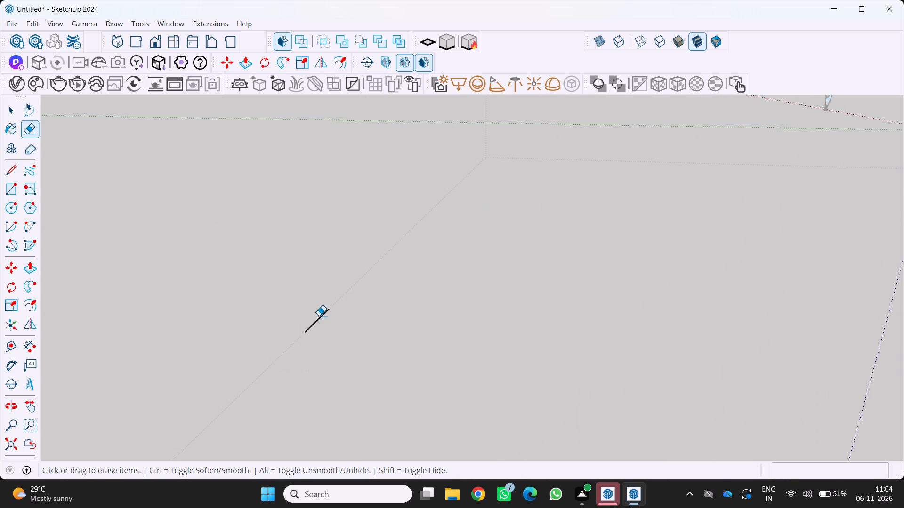
{"action": "left_click", "coordinate": [322, 321]}
{"action": "left_click", "coordinate": [313, 320]}
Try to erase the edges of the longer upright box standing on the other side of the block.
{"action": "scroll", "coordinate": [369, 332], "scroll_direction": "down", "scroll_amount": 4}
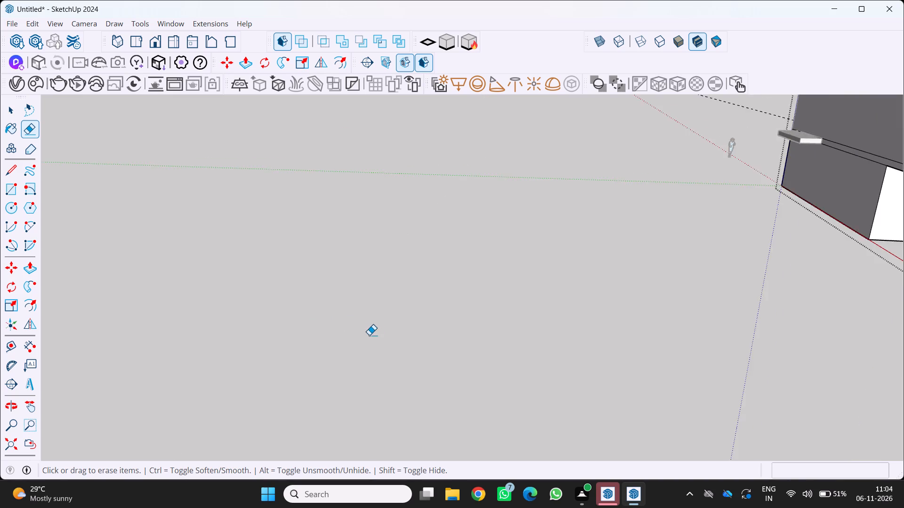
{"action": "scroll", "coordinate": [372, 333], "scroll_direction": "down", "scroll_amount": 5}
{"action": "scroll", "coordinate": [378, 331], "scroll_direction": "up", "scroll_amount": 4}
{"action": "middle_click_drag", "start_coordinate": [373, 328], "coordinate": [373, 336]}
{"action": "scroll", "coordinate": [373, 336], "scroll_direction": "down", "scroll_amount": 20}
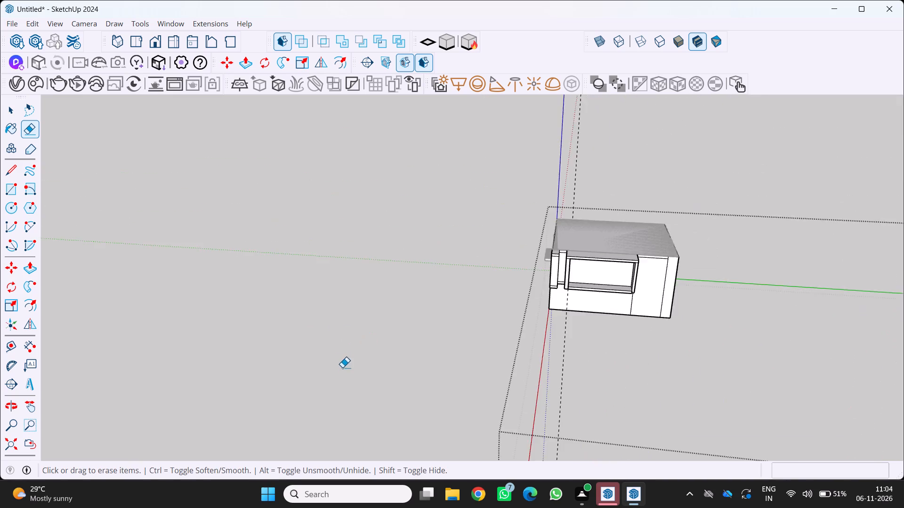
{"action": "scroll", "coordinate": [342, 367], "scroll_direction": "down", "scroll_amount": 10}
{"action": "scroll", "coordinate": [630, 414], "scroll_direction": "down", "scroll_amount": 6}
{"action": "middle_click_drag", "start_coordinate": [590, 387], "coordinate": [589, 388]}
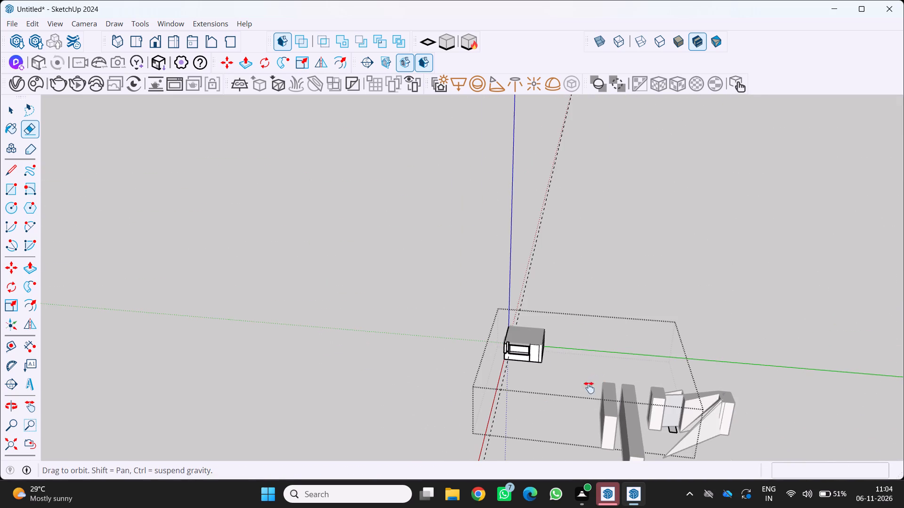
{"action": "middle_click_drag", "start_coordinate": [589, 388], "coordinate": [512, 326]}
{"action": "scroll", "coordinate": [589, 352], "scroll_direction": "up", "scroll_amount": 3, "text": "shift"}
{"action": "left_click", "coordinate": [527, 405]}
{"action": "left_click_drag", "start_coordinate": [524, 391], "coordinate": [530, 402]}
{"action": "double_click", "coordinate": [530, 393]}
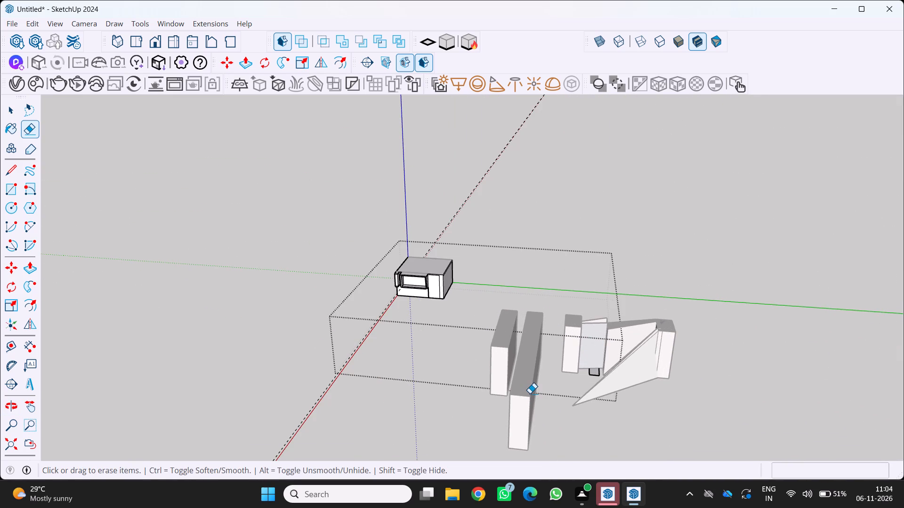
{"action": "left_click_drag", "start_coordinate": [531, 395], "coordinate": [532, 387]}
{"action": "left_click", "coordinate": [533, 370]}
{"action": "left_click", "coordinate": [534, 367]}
Leave the group and delete the small column's front face, the adjoining panel and the sliver running to the wedge.
{"action": "middle_click_drag", "start_coordinate": [602, 371], "coordinate": [557, 378]}
{"action": "key", "text": "space"}
{"action": "double_click", "coordinate": [621, 380]}
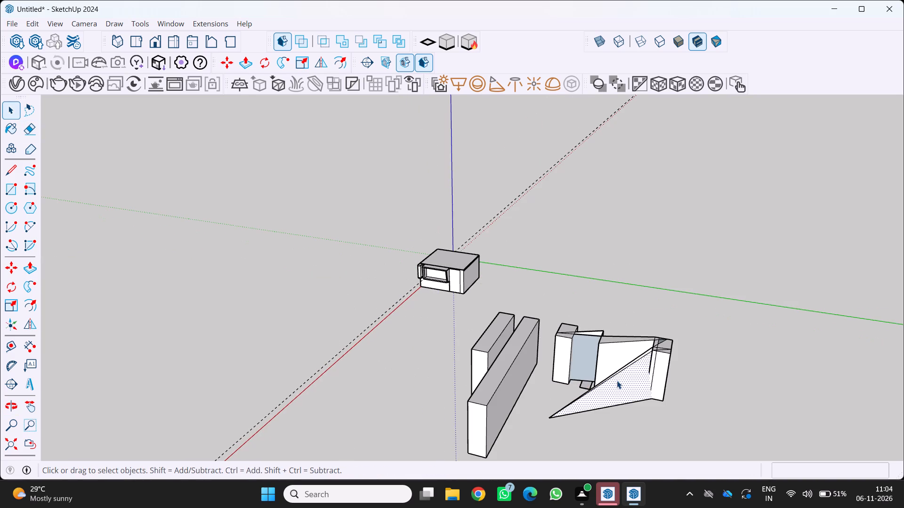
{"action": "left_click", "coordinate": [615, 381]}
{"action": "left_click_drag", "start_coordinate": [615, 381], "coordinate": [585, 381]}
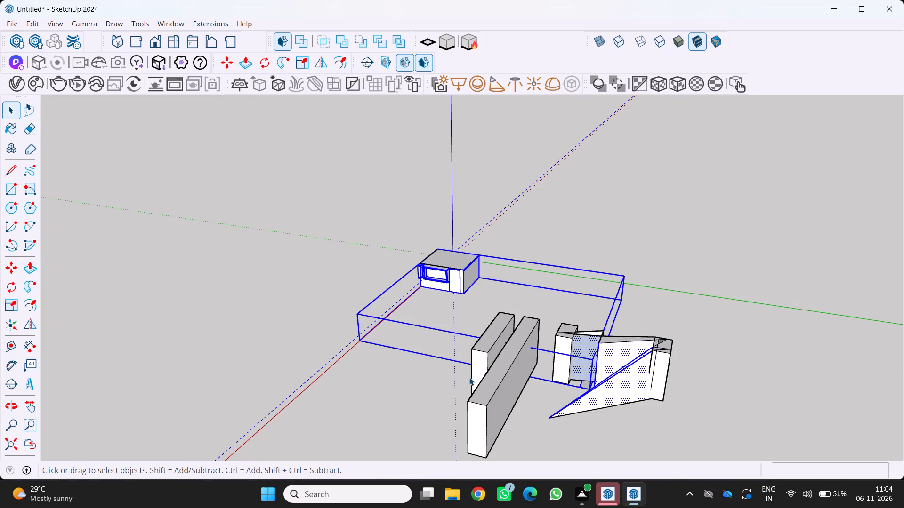
{"action": "left_click_drag", "start_coordinate": [440, 409], "coordinate": [612, 386]}
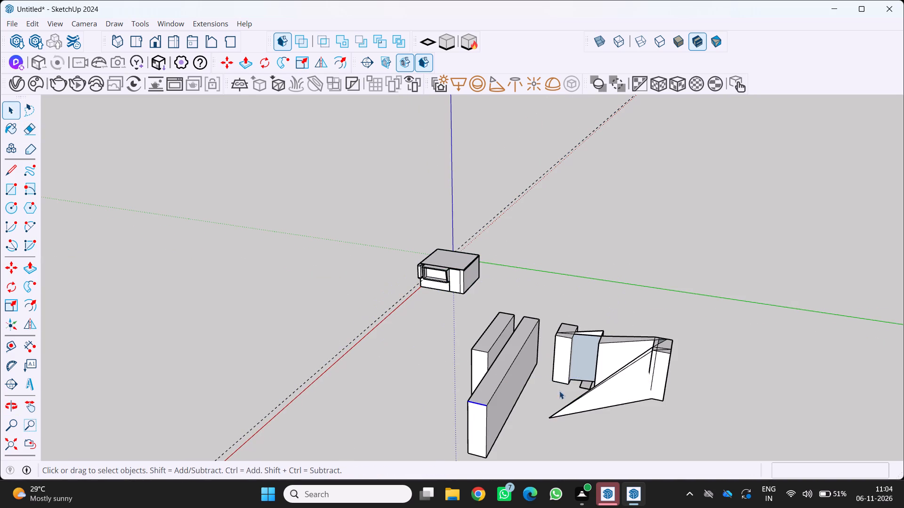
{"action": "left_click_drag", "start_coordinate": [445, 385], "coordinate": [662, 333]}
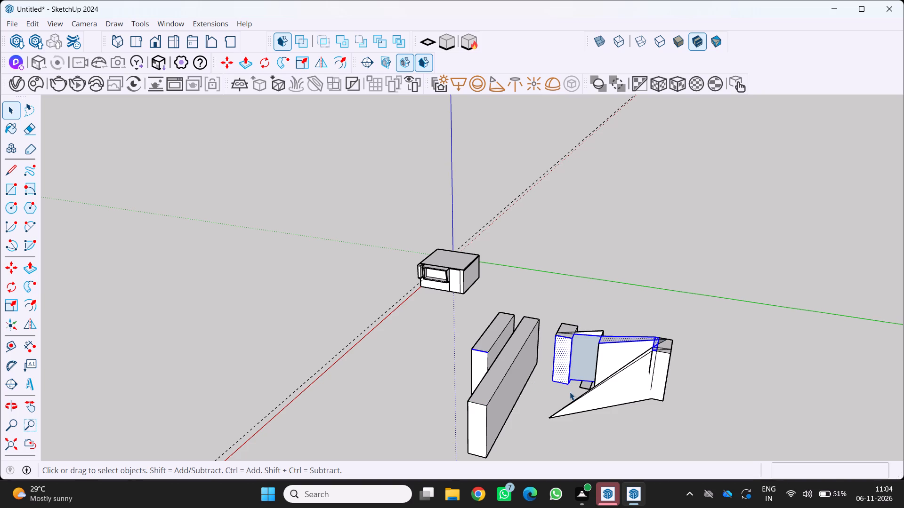
{"action": "key", "text": "Delete"}
Delete the triangular wedge with its column, plus the front and top faces of the long upright box.
{"action": "left_click_drag", "start_coordinate": [462, 397], "coordinate": [731, 359]}
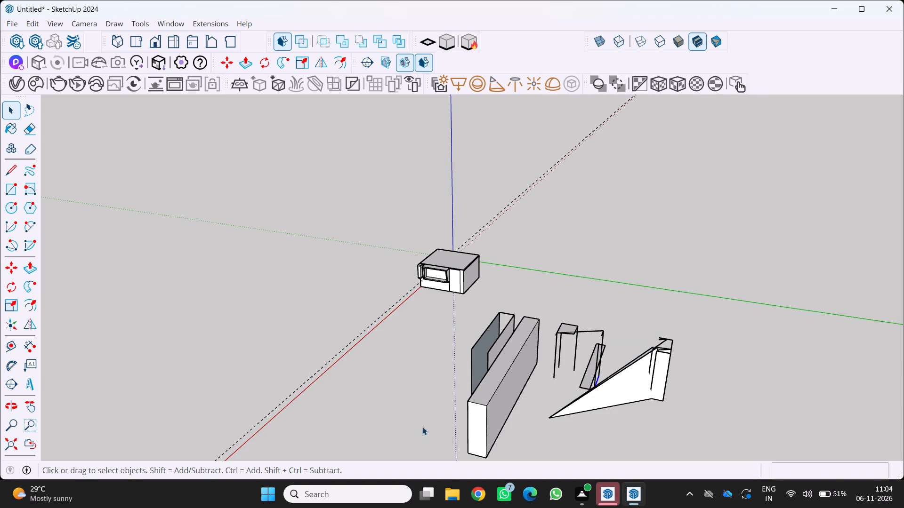
{"action": "left_click_drag", "start_coordinate": [422, 427], "coordinate": [710, 336]}
{"action": "key", "text": "Delete"}
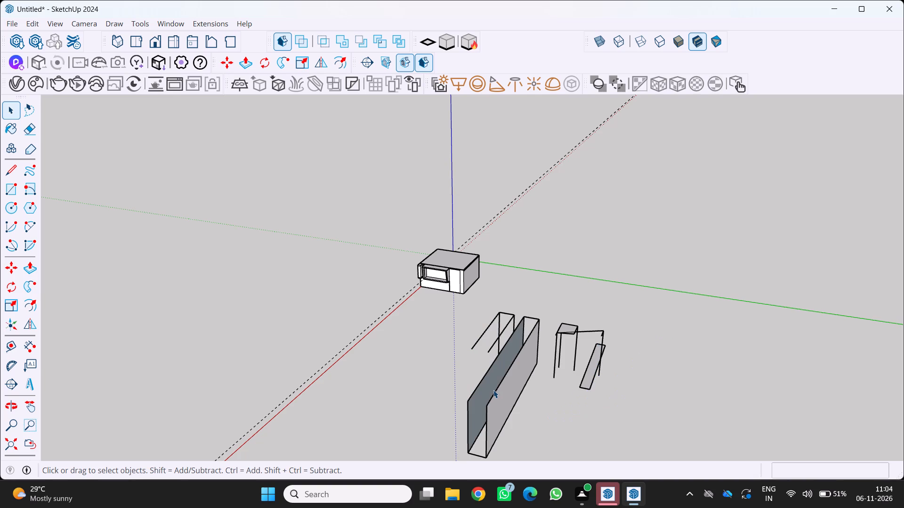
Delete the near large side face of the long upright box, together with its bounding edges.
{"action": "left_click_drag", "start_coordinate": [449, 405], "coordinate": [655, 336]}
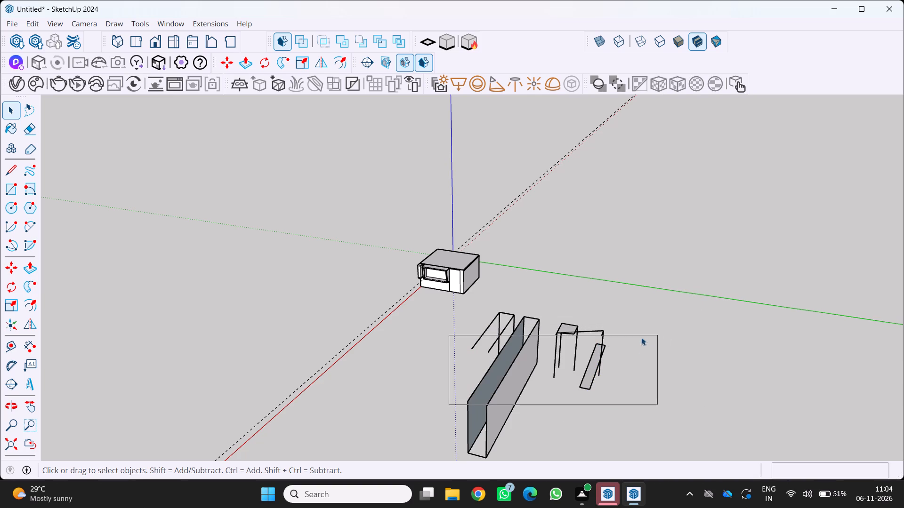
{"action": "left_click_drag", "start_coordinate": [533, 361], "coordinate": [614, 341]}
{"action": "left_click_drag", "start_coordinate": [513, 370], "coordinate": [641, 334]}
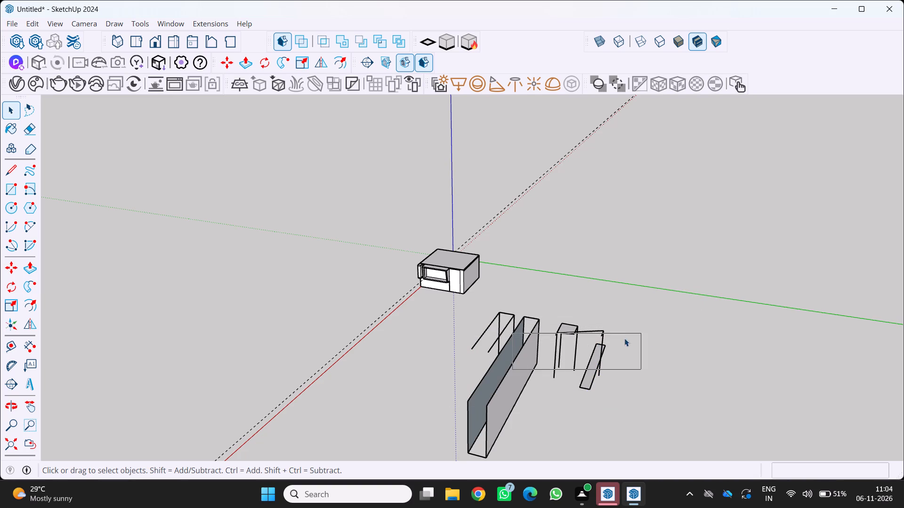
{"action": "middle_click_drag", "start_coordinate": [511, 365], "coordinate": [633, 347]}
{"action": "middle_click", "coordinate": [633, 347]}
{"action": "left_click_drag", "start_coordinate": [568, 343], "coordinate": [647, 377]}
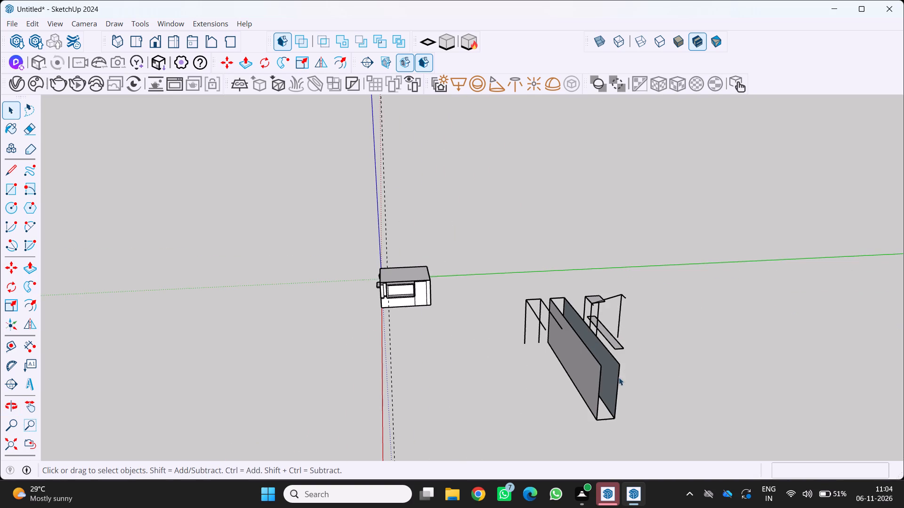
{"action": "scroll", "coordinate": [618, 376], "scroll_direction": "down", "scroll_amount": 4}
{"action": "key", "text": "comma"}
{"action": "key", "text": "space"}
{"action": "left_click", "coordinate": [600, 381]}
{"action": "triple_click", "coordinate": [600, 378]}
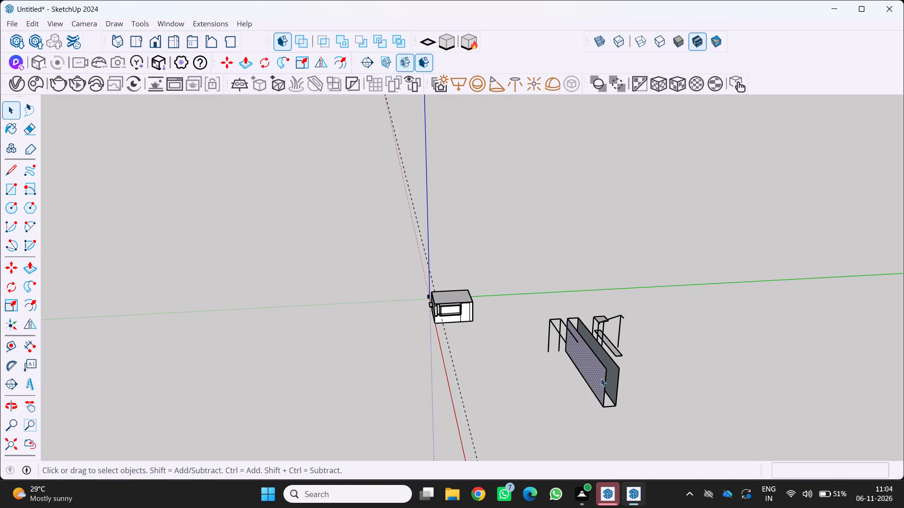
{"action": "key", "text": "Delete"}
Delete the remaining large side face of the long upright box.
{"action": "left_click_drag", "start_coordinate": [610, 376], "coordinate": [614, 376]}
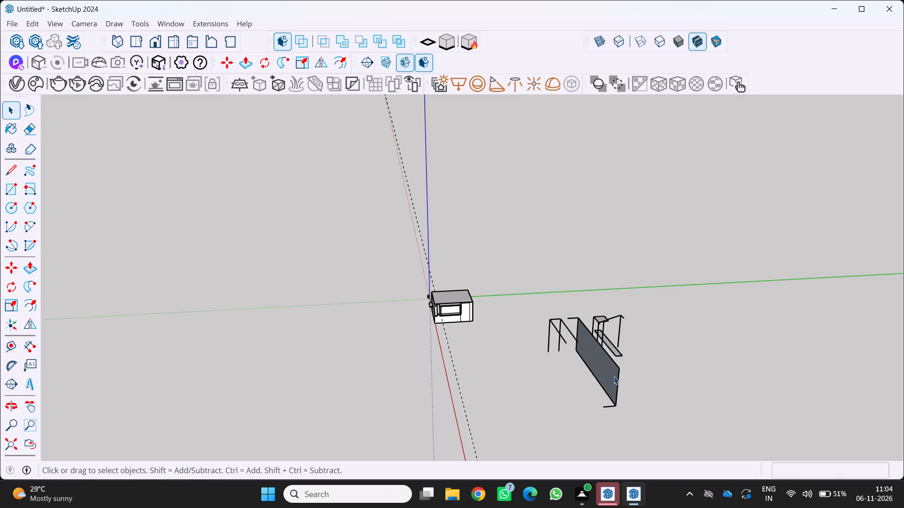
{"action": "left_click_drag", "start_coordinate": [614, 376], "coordinate": [635, 373]}
{"action": "left_click_drag", "start_coordinate": [594, 366], "coordinate": [599, 365]}
{"action": "double_click", "coordinate": [599, 365]}
{"action": "key", "text": "Delete"}
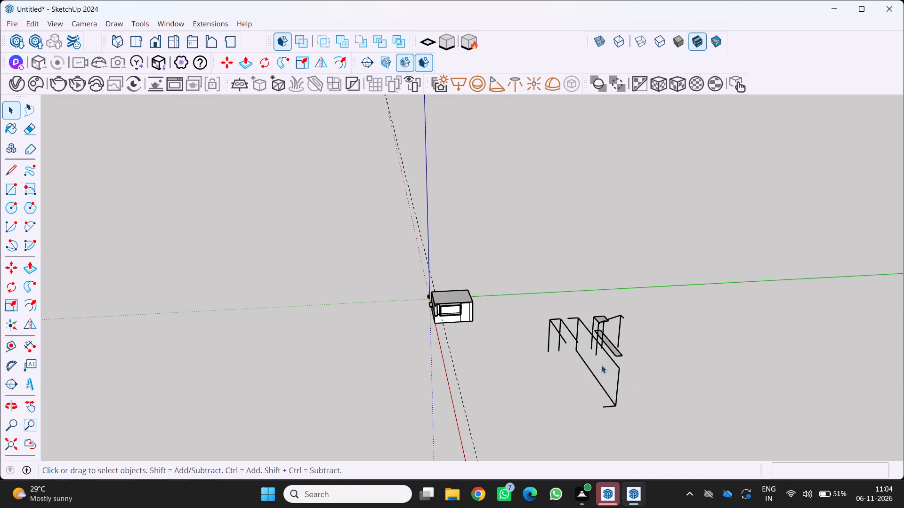
{"action": "key", "text": "Delete"}
Delete the long top edge and the near vertical edge left from the long upright box.
{"action": "left_click_drag", "start_coordinate": [604, 367], "coordinate": [642, 358]}
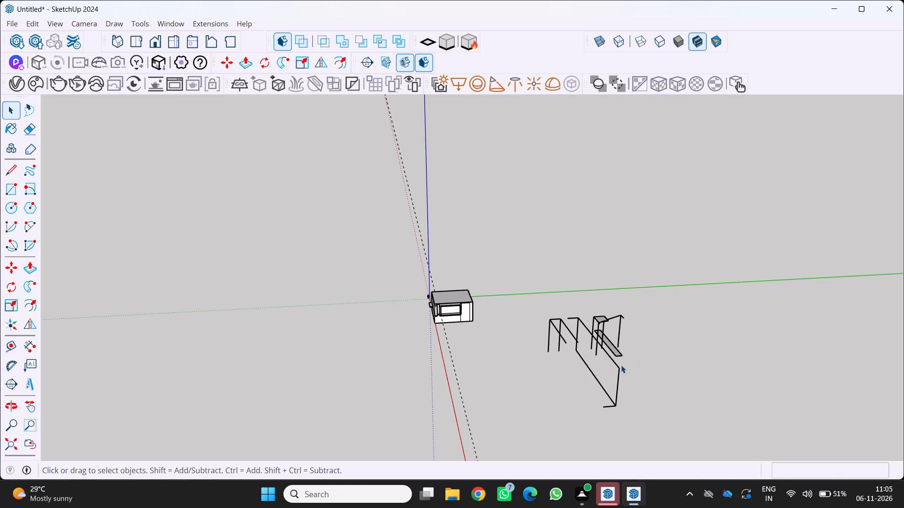
{"action": "double_click", "coordinate": [616, 366]}
{"action": "key", "text": "Delete"}
{"action": "left_click_drag", "start_coordinate": [616, 365], "coordinate": [617, 374]}
{"action": "left_click", "coordinate": [620, 374]}
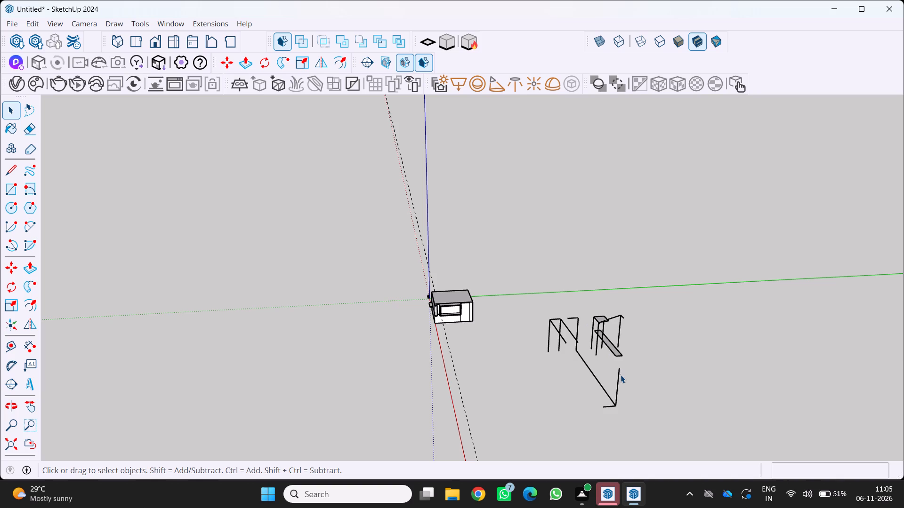
{"action": "left_click", "coordinate": [619, 372]}
{"action": "key", "text": "Delete"}
Open the group of leftover linework and delete the long narrow rectangle beside the small column's remains.
{"action": "scroll", "coordinate": [607, 381], "scroll_direction": "up", "scroll_amount": 1}
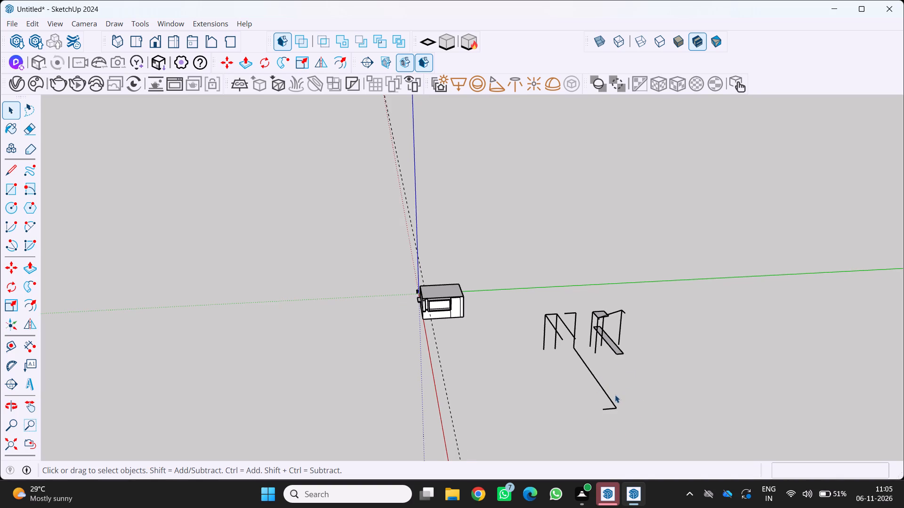
{"action": "middle_click_drag", "start_coordinate": [615, 395], "coordinate": [503, 462]}
{"action": "scroll", "coordinate": [507, 461], "scroll_direction": "up", "scroll_amount": 1}
{"action": "middle_click", "coordinate": [506, 458]}
{"action": "scroll", "coordinate": [642, 365], "scroll_direction": "up", "scroll_amount": 3}
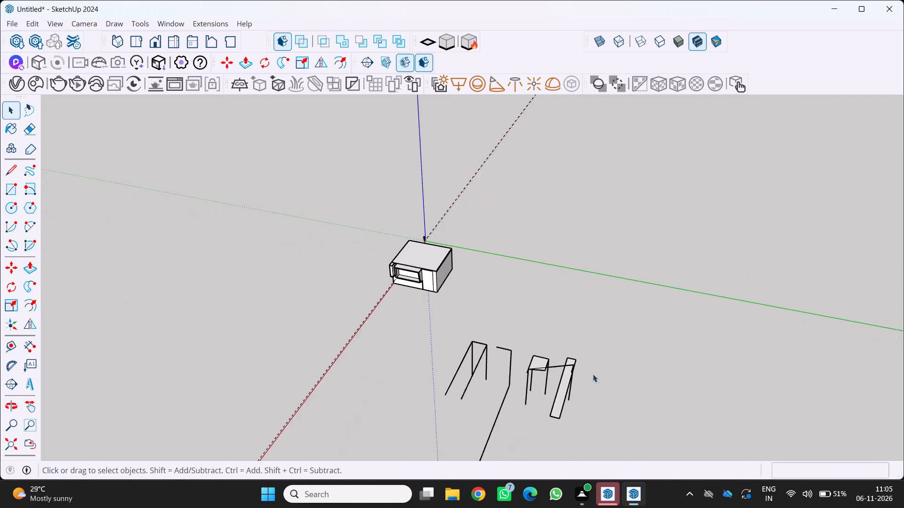
{"action": "scroll", "coordinate": [593, 374], "scroll_direction": "up", "scroll_amount": 3}
{"action": "double_click", "coordinate": [559, 391]}
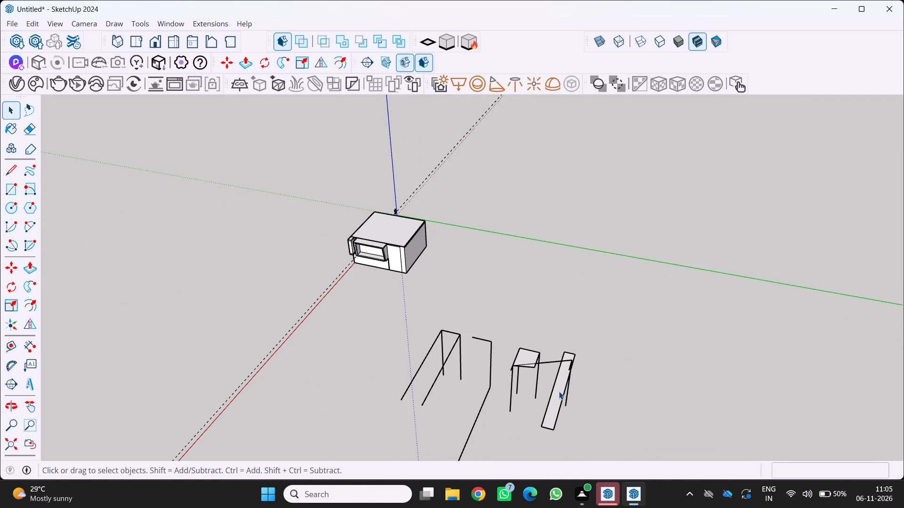
{"action": "left_click", "coordinate": [558, 392]}
{"action": "key", "text": "Delete"}
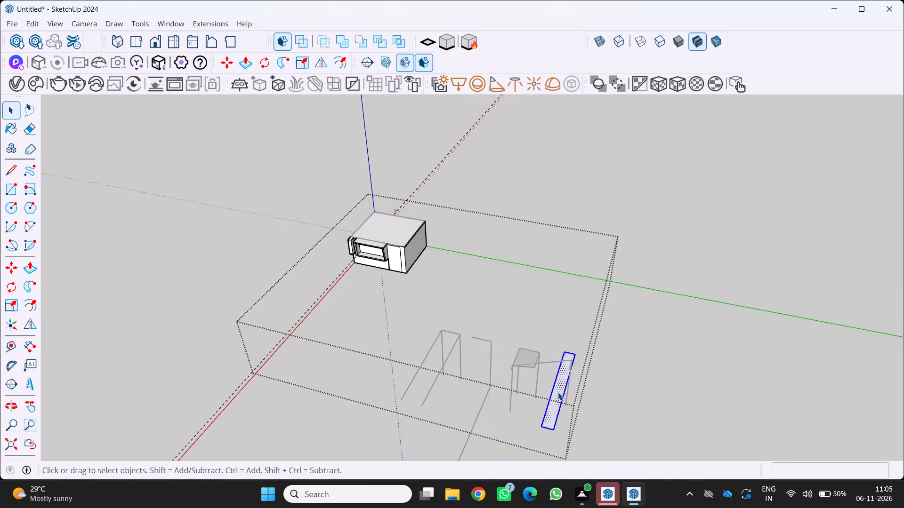
{"action": "middle_click_drag", "start_coordinate": [526, 371], "coordinate": [641, 302]}
{"action": "middle_click", "coordinate": [641, 302]}
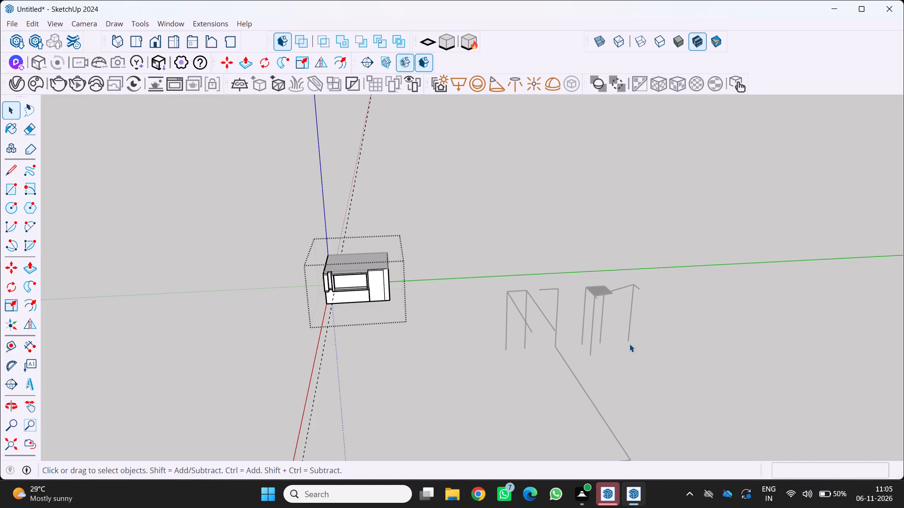
Close the open group for editing so the leftover linework beside the block can be erased.
{"action": "scroll", "coordinate": [562, 272], "scroll_direction": "up", "scroll_amount": 2}
{"action": "middle_click_drag", "start_coordinate": [570, 297], "coordinate": [599, 344]}
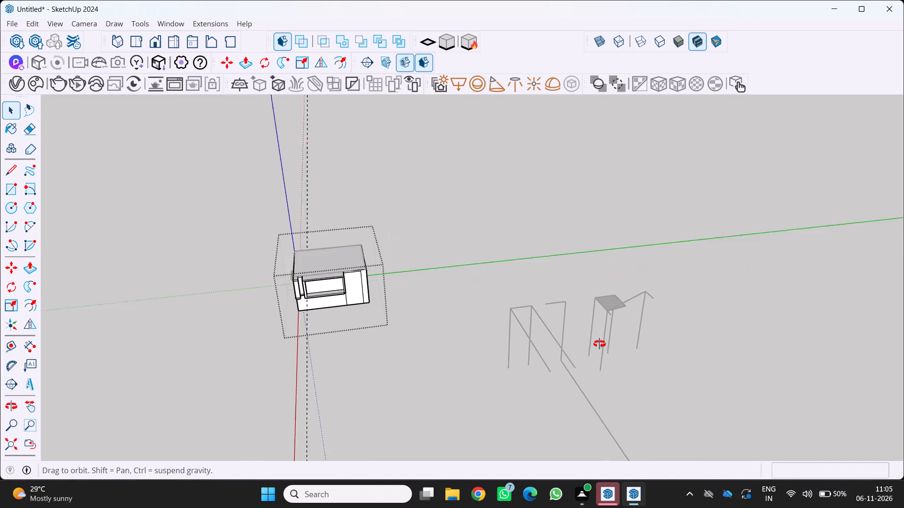
{"action": "middle_click_drag", "start_coordinate": [599, 344], "coordinate": [601, 349]}
{"action": "middle_click", "coordinate": [601, 349]}
{"action": "key", "text": "e"}
{"action": "left_click", "coordinate": [610, 314]}
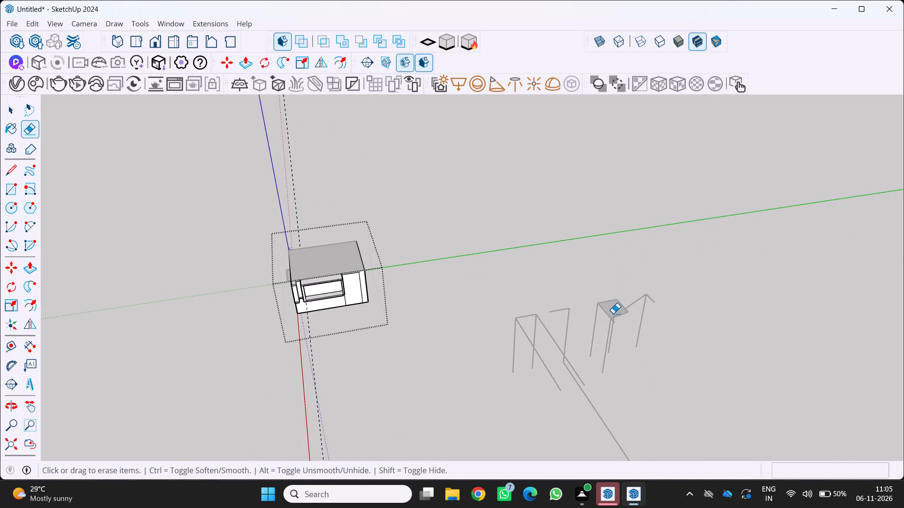
{"action": "key", "text": "space"}
{"action": "key", "text": "space"}
{"action": "double_click", "coordinate": [517, 358]}
{"action": "left_click", "coordinate": [517, 358]}
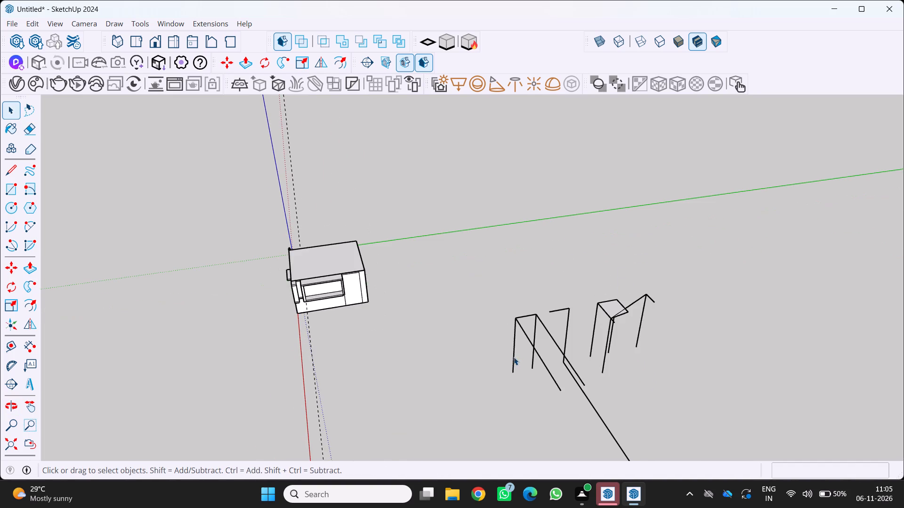
Erase the middle leftover frame: its short top line, upright, sloping line and loose ground line.
{"action": "middle_click", "coordinate": [516, 357]}
{"action": "middle_click_drag", "start_coordinate": [516, 357], "coordinate": [525, 268]}
{"action": "scroll", "coordinate": [518, 261], "scroll_direction": "down", "scroll_amount": 5}
{"action": "middle_click_drag", "start_coordinate": [513, 329], "coordinate": [430, 220]}
{"action": "middle_click", "coordinate": [434, 220]}
{"action": "scroll", "coordinate": [449, 217], "scroll_direction": "down", "scroll_amount": 1}
{"action": "scroll", "coordinate": [491, 221], "scroll_direction": "up", "scroll_amount": 6}
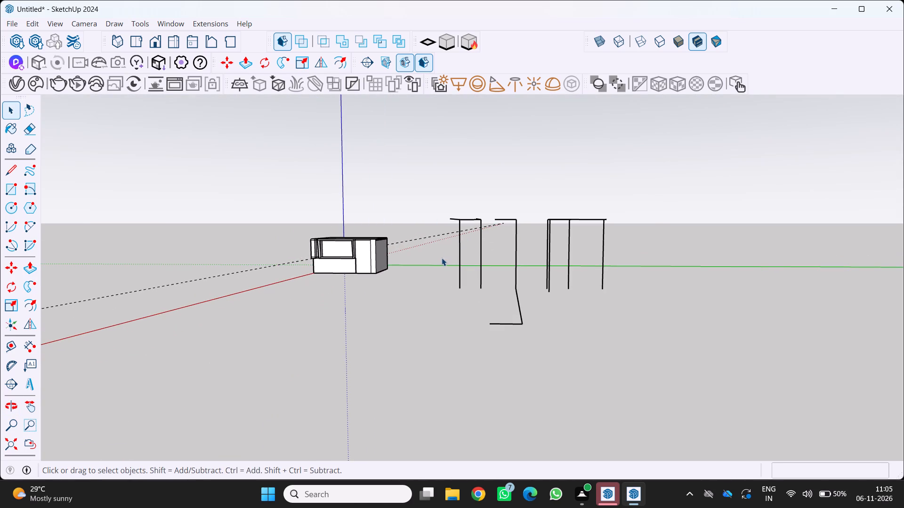
{"action": "key", "text": "e"}
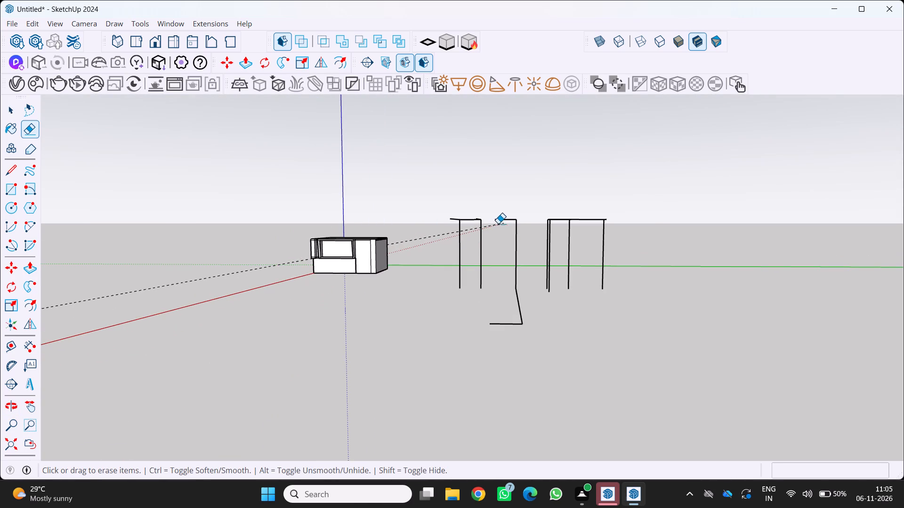
{"action": "left_click", "coordinate": [505, 217]}
{"action": "left_click", "coordinate": [515, 222]}
{"action": "left_click", "coordinate": [515, 227]}
{"action": "scroll", "coordinate": [508, 297], "scroll_direction": "up", "scroll_amount": 6}
{"action": "left_click", "coordinate": [526, 300]}
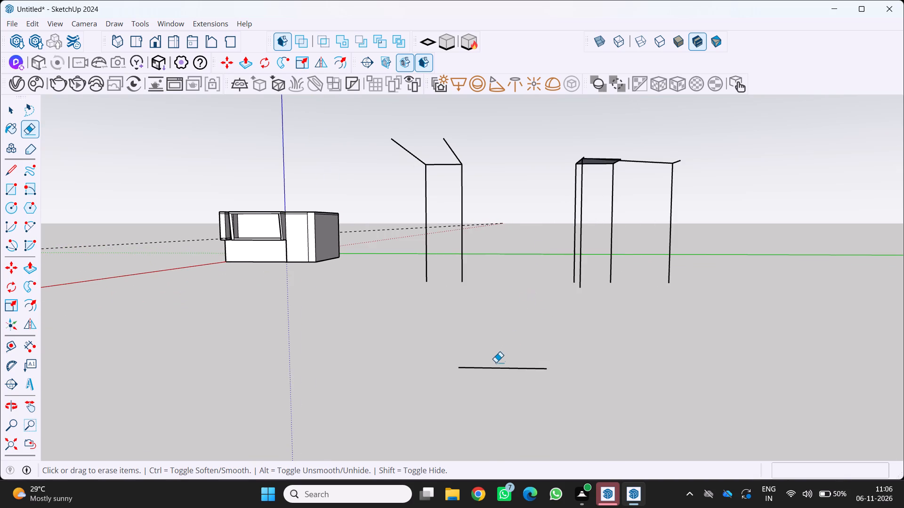
{"action": "left_click", "coordinate": [494, 368]}
Erase the small raised face with its edges, the uprights and top line beside it, and the stray speck that remains.
{"action": "left_click_drag", "start_coordinate": [606, 163], "coordinate": [605, 155]}
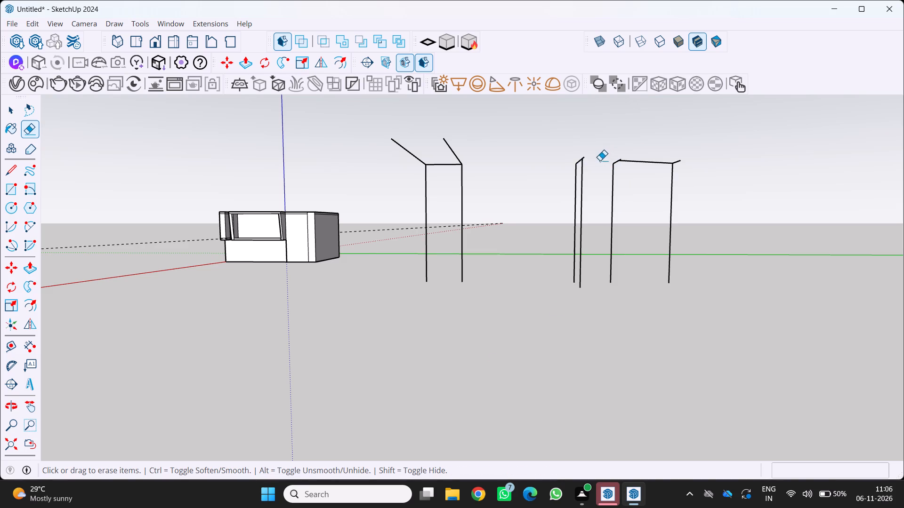
{"action": "left_click", "coordinate": [577, 163]}
{"action": "left_click_drag", "start_coordinate": [589, 167], "coordinate": [580, 162]}
{"action": "left_click_drag", "start_coordinate": [621, 164], "coordinate": [655, 161]}
{"action": "left_click_drag", "start_coordinate": [595, 166], "coordinate": [624, 165]}
{"action": "left_click", "coordinate": [621, 160]}
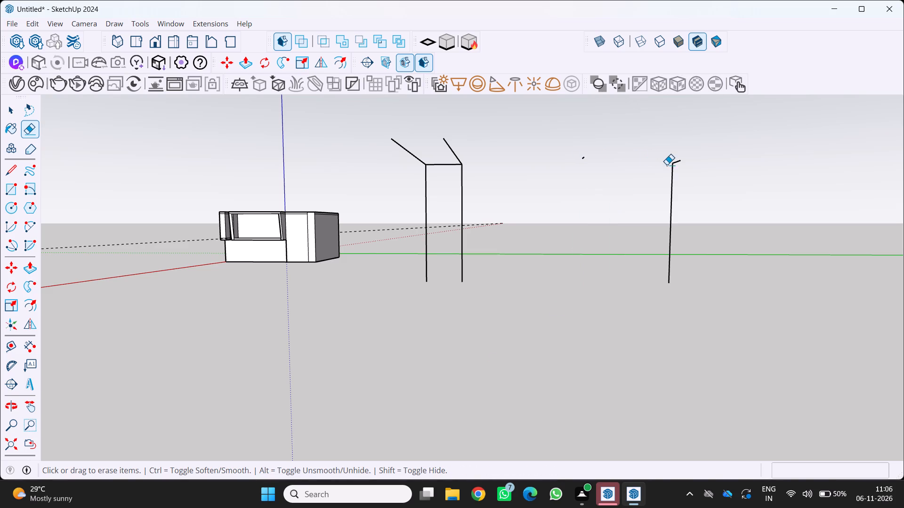
{"action": "left_click_drag", "start_coordinate": [667, 165], "coordinate": [701, 160]}
{"action": "scroll", "coordinate": [523, 181], "scroll_direction": "down", "scroll_amount": 5}
{"action": "middle_click_drag", "start_coordinate": [538, 187], "coordinate": [566, 255]}
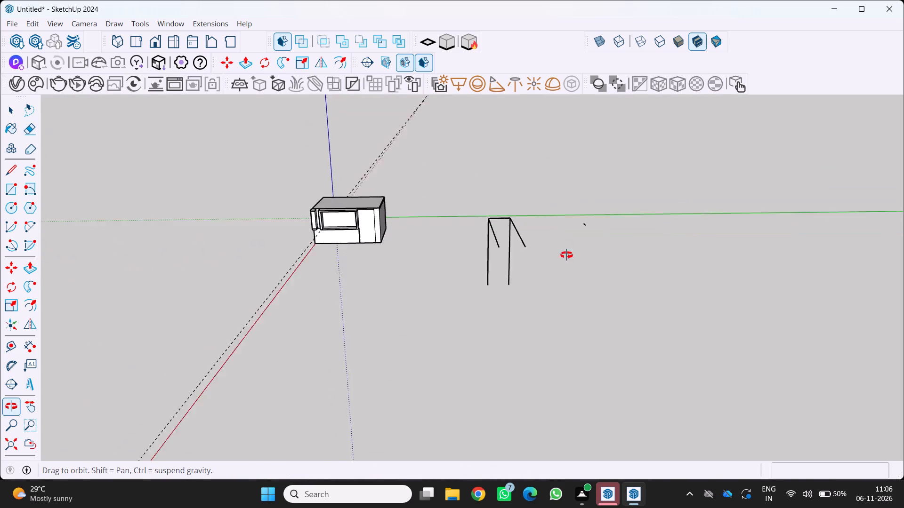
{"action": "middle_click_drag", "start_coordinate": [566, 255], "coordinate": [587, 288]}
{"action": "left_click", "coordinate": [605, 270]}
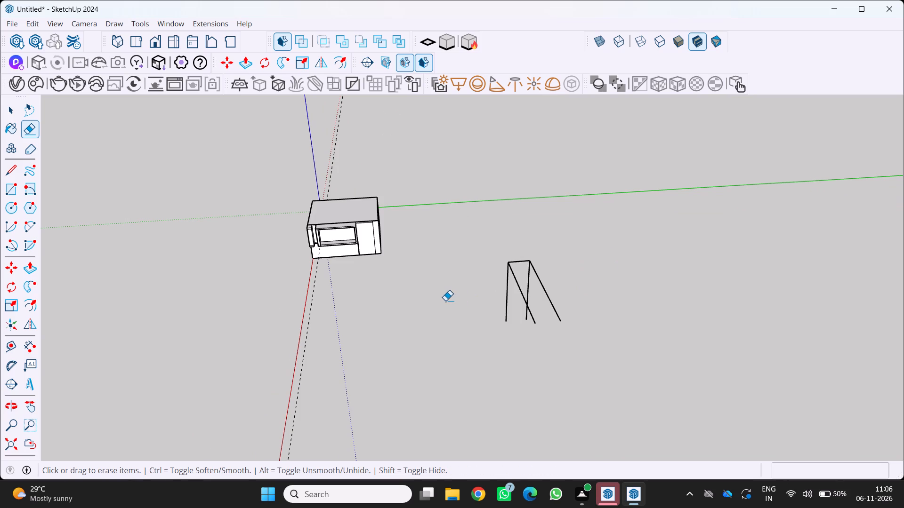
Erase the last leftover frame with its two uprights, short top line and slanted lines.
{"action": "left_click_drag", "start_coordinate": [461, 302], "coordinate": [591, 269]}
{"action": "left_click_drag", "start_coordinate": [496, 270], "coordinate": [564, 251]}
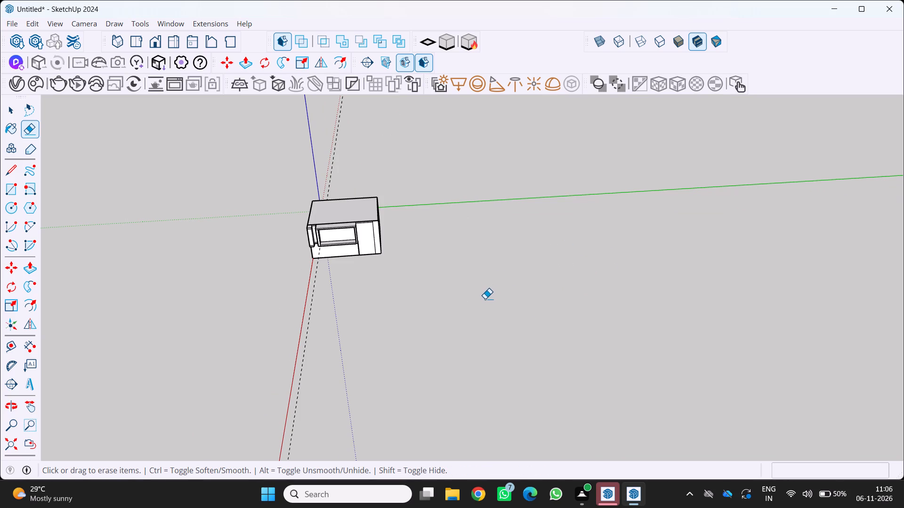
Examine the block from the front, the side and above, checking the slanted frame, columns and surrounding space.
{"action": "scroll", "coordinate": [484, 299], "scroll_direction": "down", "scroll_amount": 5}
{"action": "middle_click_drag", "start_coordinate": [474, 302], "coordinate": [343, 191]}
{"action": "scroll", "coordinate": [354, 192], "scroll_direction": "up", "scroll_amount": 1}
{"action": "middle_click", "coordinate": [342, 191]}
{"action": "middle_click", "coordinate": [336, 194]}
{"action": "scroll", "coordinate": [420, 247], "scroll_direction": "up", "scroll_amount": 2}
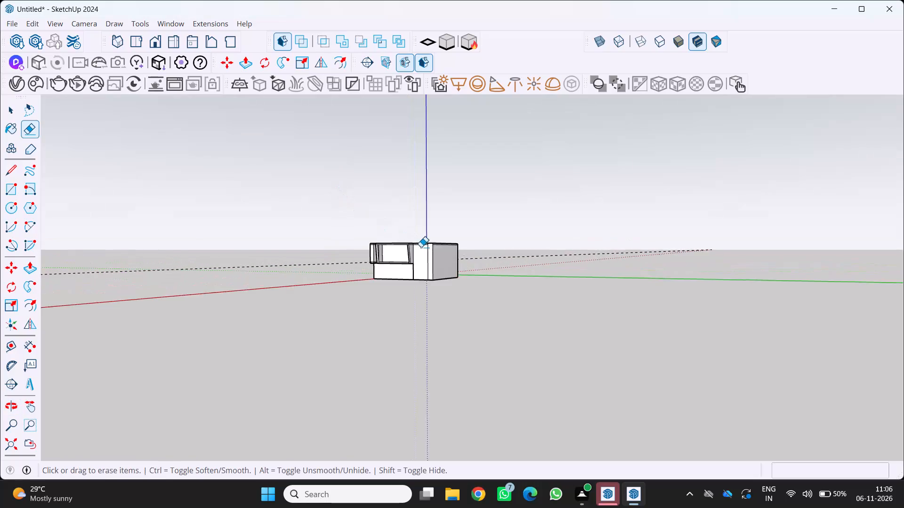
{"action": "scroll", "coordinate": [421, 247], "scroll_direction": "up", "scroll_amount": 17}
{"action": "middle_click_drag", "start_coordinate": [436, 254], "coordinate": [381, 286]}
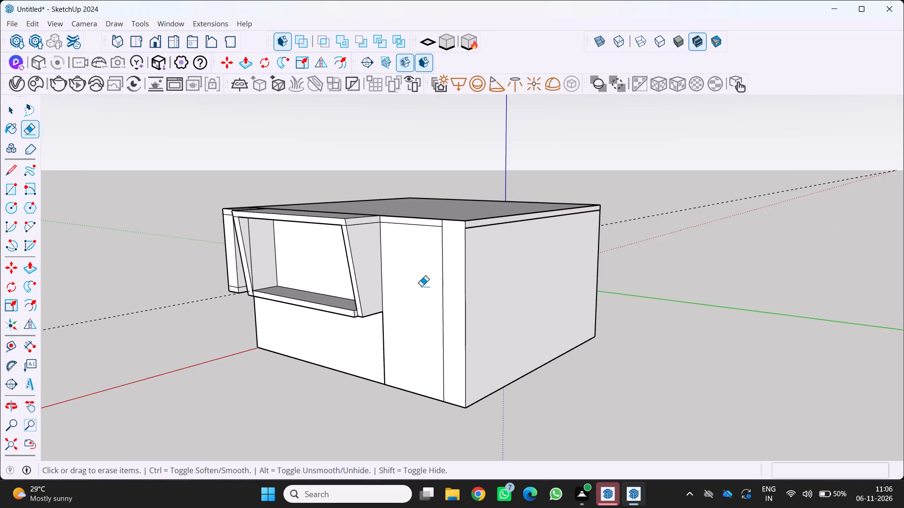
{"action": "scroll", "coordinate": [421, 286], "scroll_direction": "down", "scroll_amount": 5}
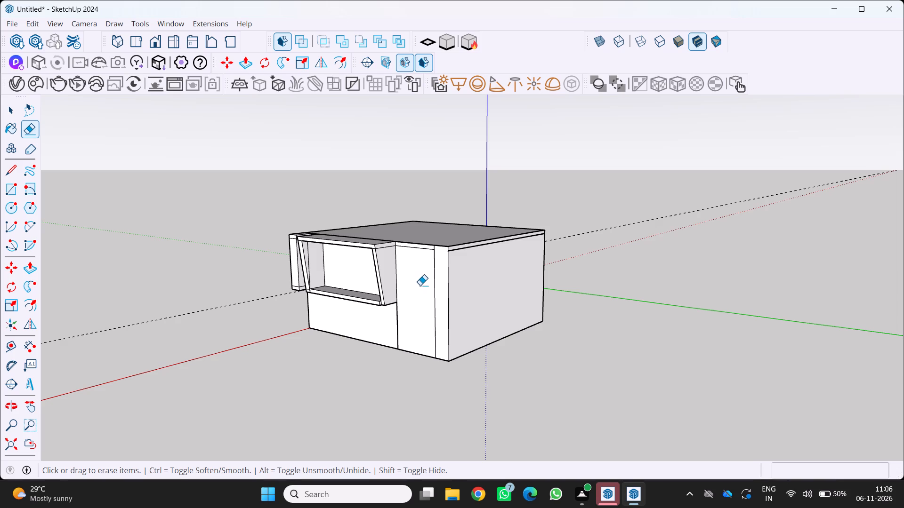
{"action": "scroll", "coordinate": [419, 292], "scroll_direction": "down", "scroll_amount": 4}
{"action": "middle_click_drag", "start_coordinate": [418, 295], "coordinate": [299, 356]}
{"action": "scroll", "coordinate": [412, 299], "scroll_direction": "up", "scroll_amount": 1}
{"action": "middle_click", "coordinate": [299, 356]}
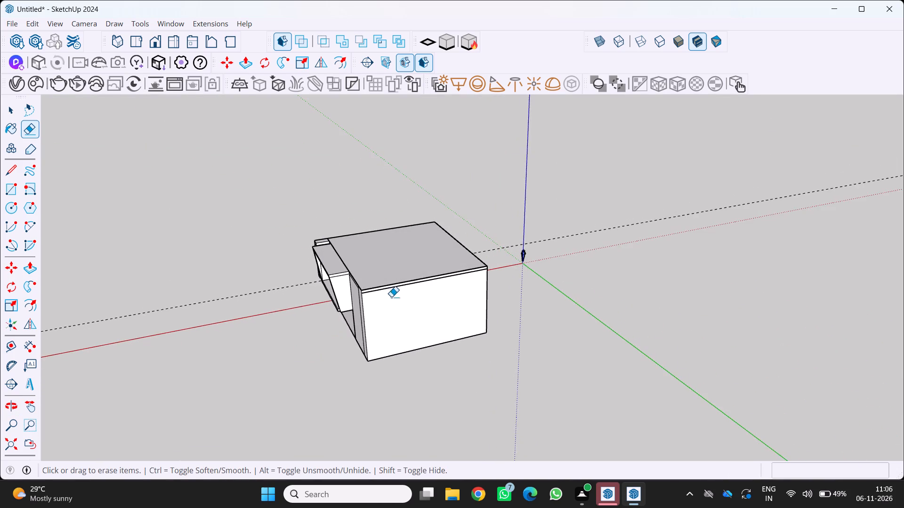
{"action": "scroll", "coordinate": [411, 289], "scroll_direction": "up", "scroll_amount": 6}
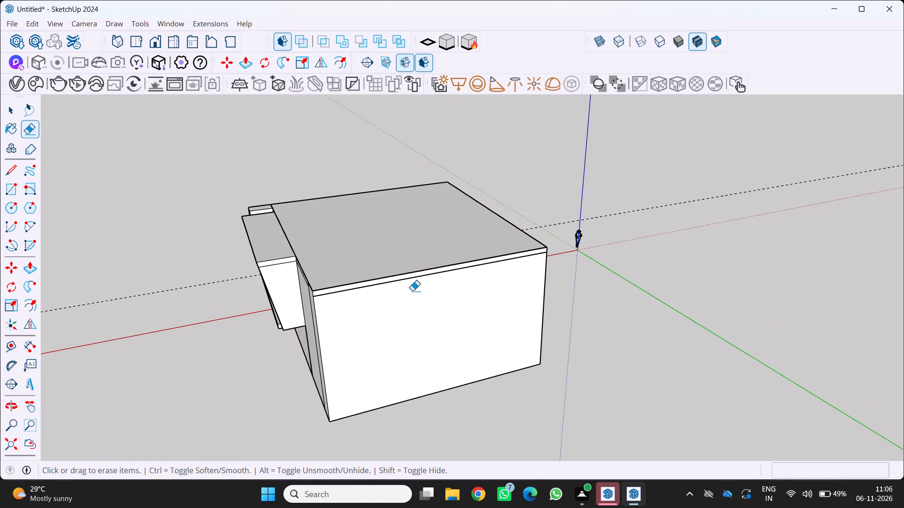
{"action": "scroll", "coordinate": [412, 291], "scroll_direction": "down", "scroll_amount": 5}
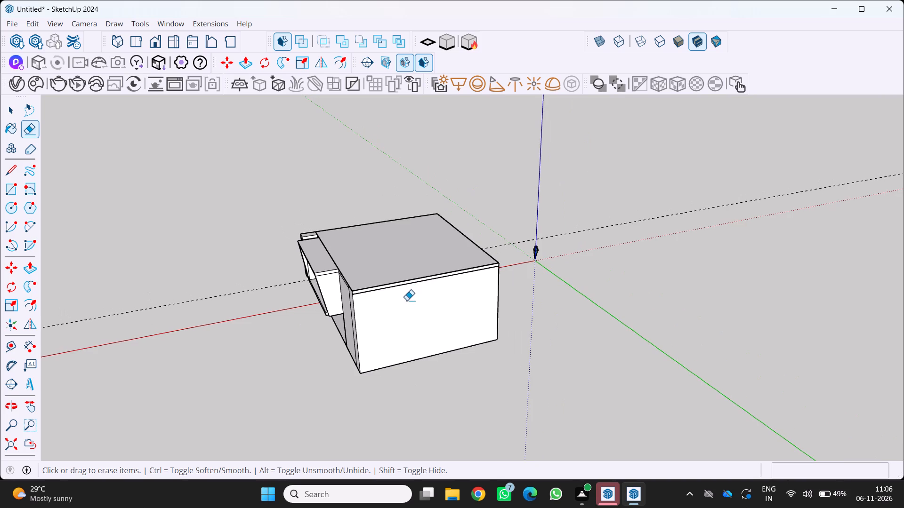
{"action": "scroll", "coordinate": [406, 300], "scroll_direction": "down", "scroll_amount": 5}
{"action": "middle_click_drag", "start_coordinate": [403, 303], "coordinate": [419, 304]}
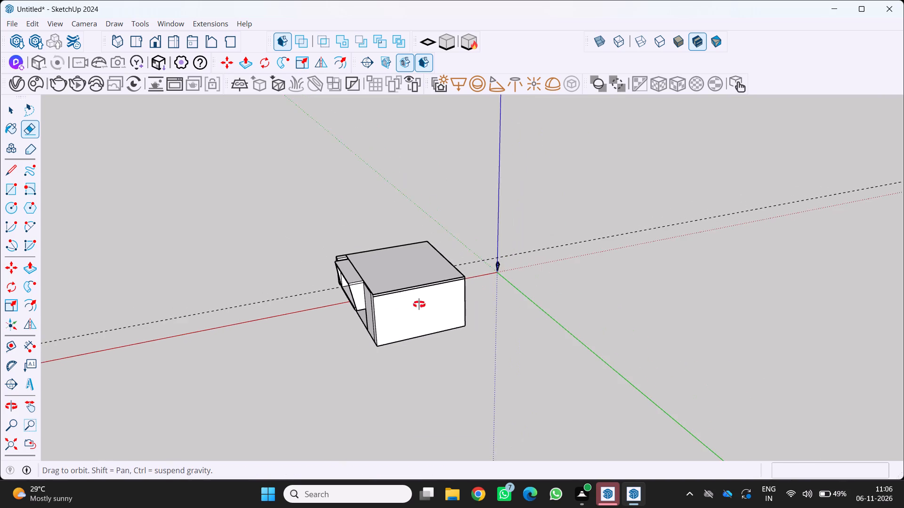
{"action": "middle_click_drag", "start_coordinate": [419, 304], "coordinate": [664, 284]}
{"action": "scroll", "coordinate": [441, 361], "scroll_direction": "up", "scroll_amount": 11}
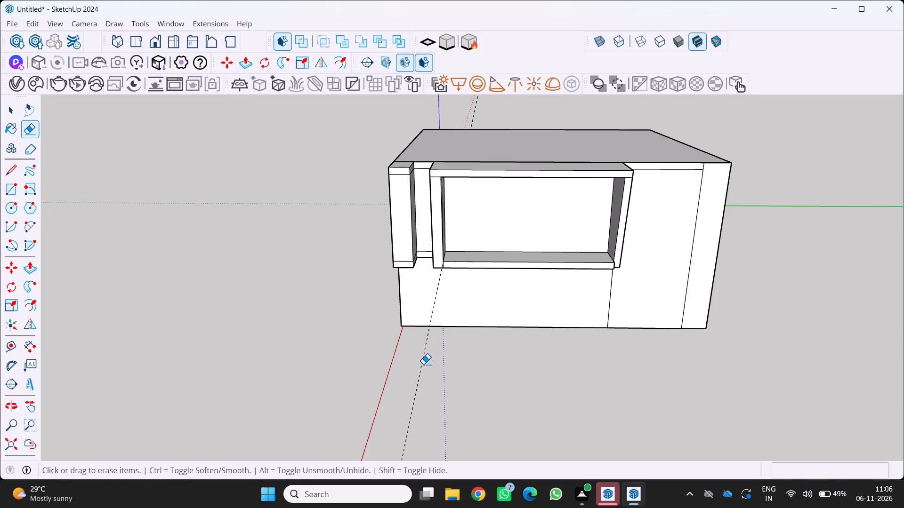
{"action": "scroll", "coordinate": [439, 373], "scroll_direction": "down", "scroll_amount": 1}
{"action": "middle_click_drag", "start_coordinate": [439, 374], "coordinate": [439, 374]}
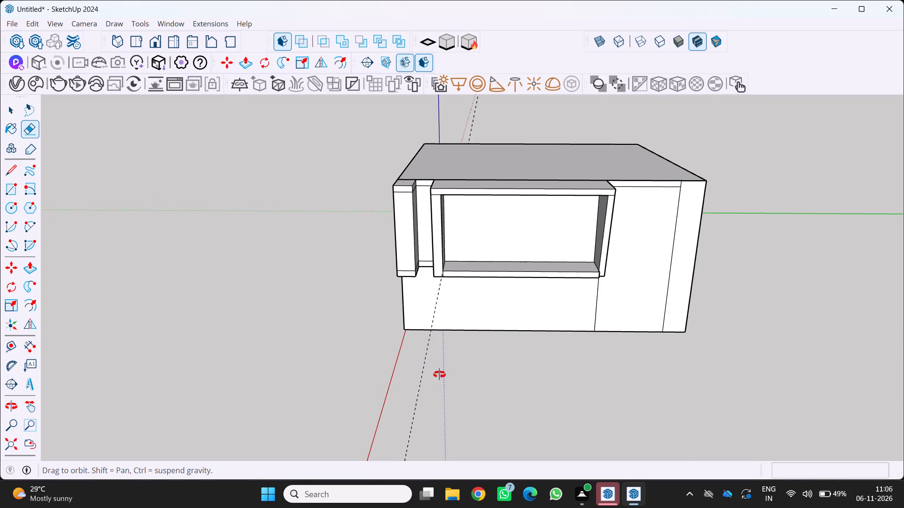
{"action": "middle_click_drag", "start_coordinate": [439, 374], "coordinate": [223, 342]}
{"action": "middle_click", "coordinate": [222, 342]}
{"action": "scroll", "coordinate": [362, 306], "scroll_direction": "down", "scroll_amount": 1}
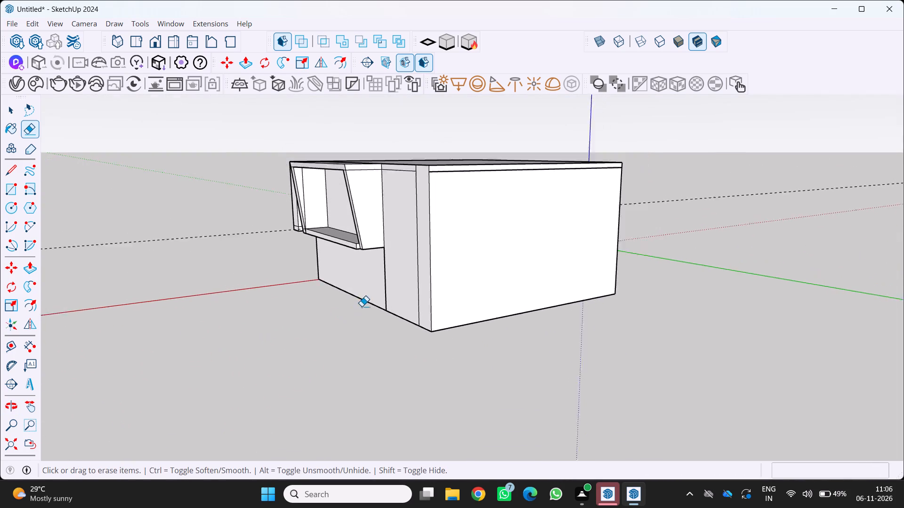
{"action": "scroll", "coordinate": [362, 306], "scroll_direction": "down", "scroll_amount": 11}
{"action": "middle_click_drag", "start_coordinate": [370, 299], "coordinate": [470, 356]}
{"action": "scroll", "coordinate": [452, 346], "scroll_direction": "down", "scroll_amount": 5}
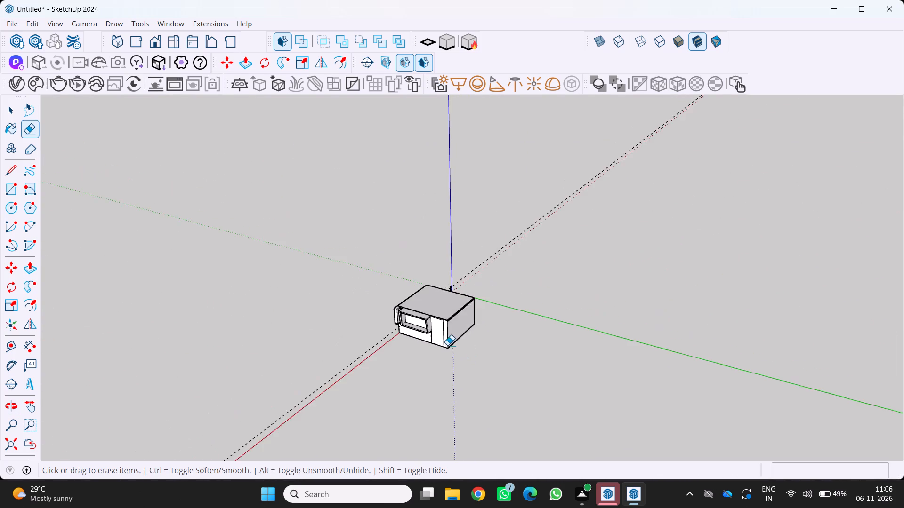
{"action": "scroll", "coordinate": [447, 345], "scroll_direction": "down", "scroll_amount": 6}
{"action": "scroll", "coordinate": [497, 399], "scroll_direction": "up", "scroll_amount": 4}
{"action": "middle_click_drag", "start_coordinate": [500, 403], "coordinate": [616, 364]}
{"action": "scroll", "coordinate": [616, 364], "scroll_direction": "up", "scroll_amount": 10}
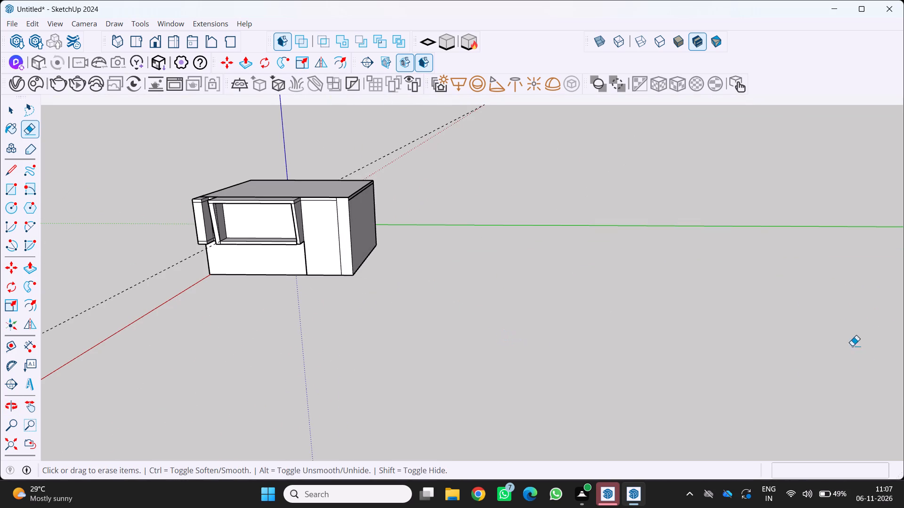
Draw two adjoining ground rectangles away from the block, about 11' by 3.7' and about 11.3' by 8.4'.
{"action": "left_click", "coordinate": [10, 191]}
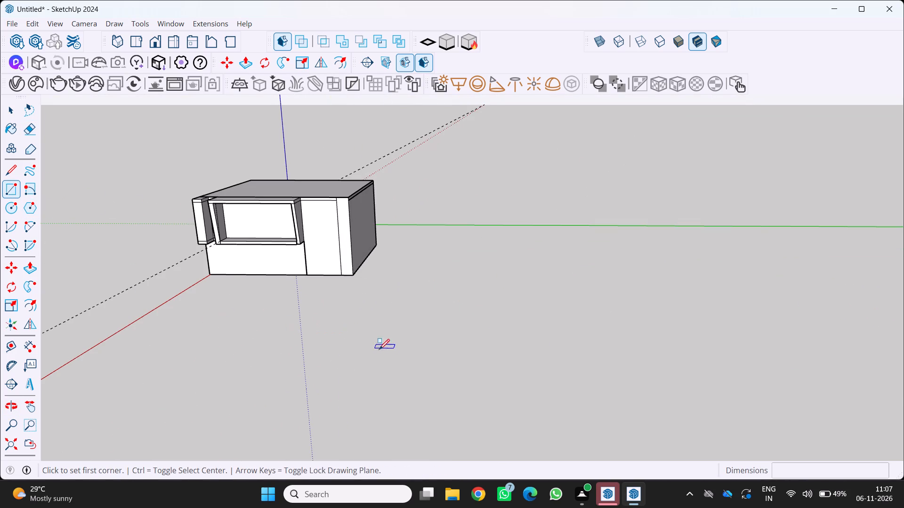
{"action": "left_click", "coordinate": [501, 409]}
{"action": "left_click", "coordinate": [517, 383]}
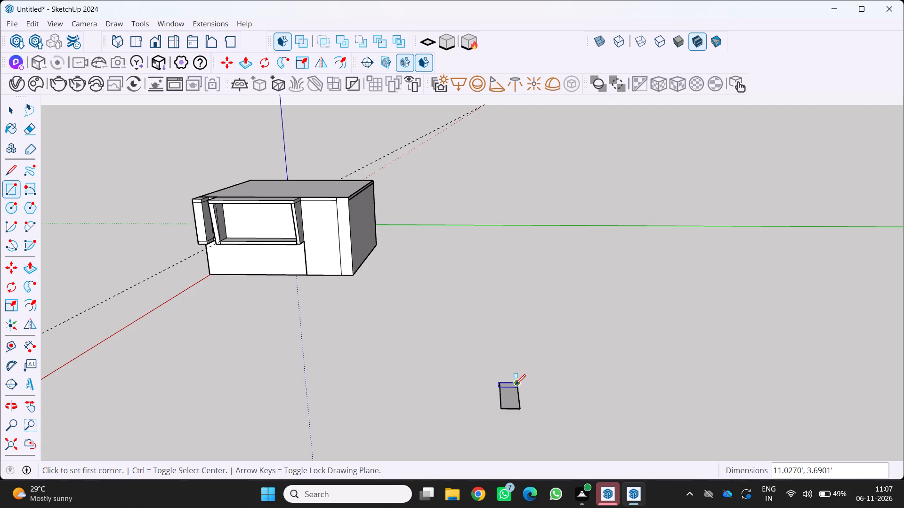
{"action": "left_click", "coordinate": [515, 382]}
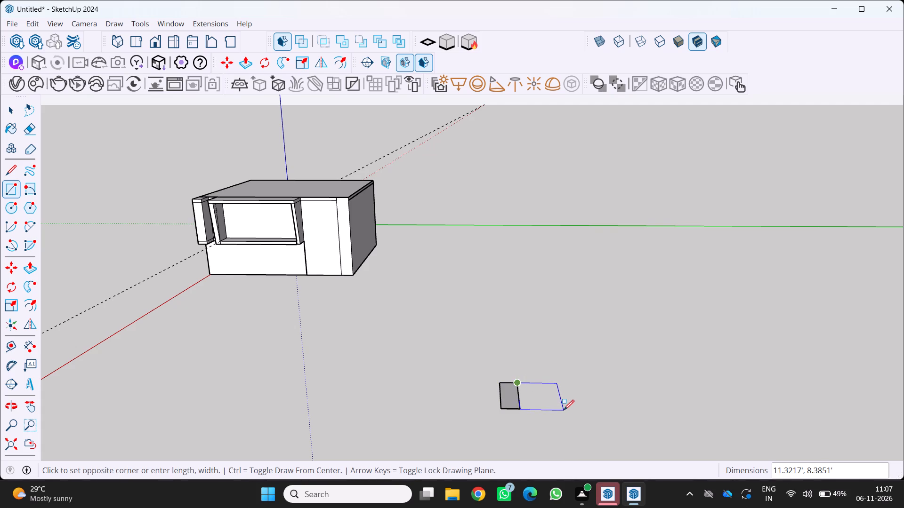
{"action": "left_click", "coordinate": [564, 410]}
Fill the thin gap along the smaller rectangle's near edge with a narrow rectangle and erase the line dividing them.
{"action": "scroll", "coordinate": [513, 420], "scroll_direction": "up", "scroll_amount": 9}
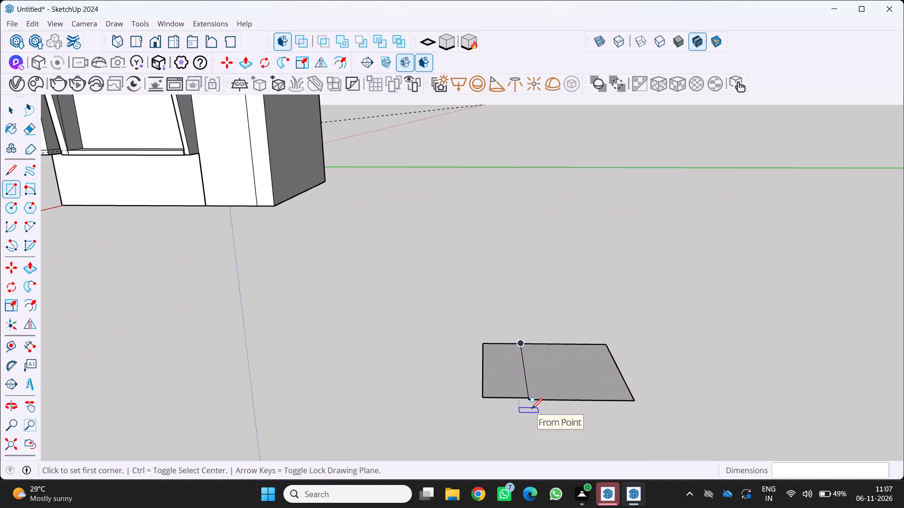
{"action": "scroll", "coordinate": [527, 409], "scroll_direction": "up", "scroll_amount": 3}
{"action": "left_click", "coordinate": [528, 399]}
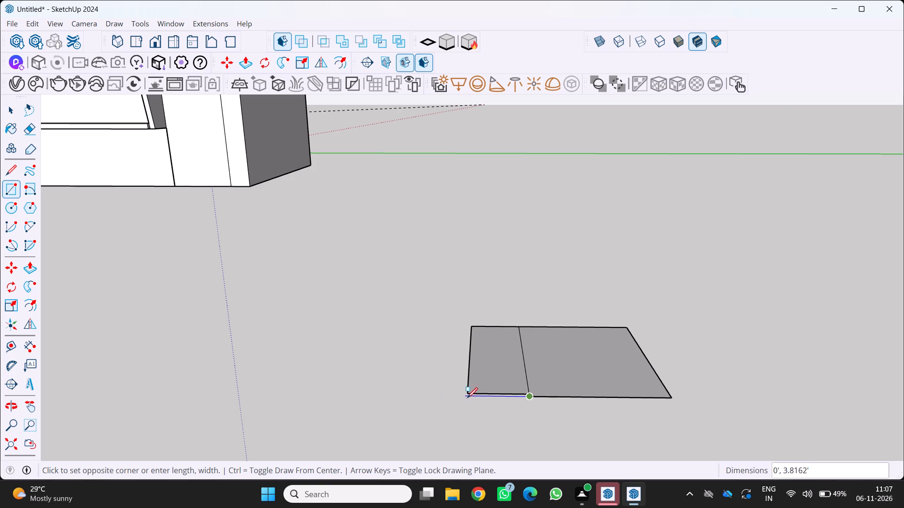
{"action": "scroll", "coordinate": [467, 393], "scroll_direction": "up", "scroll_amount": 4}
{"action": "left_click", "coordinate": [467, 393]}
{"action": "scroll", "coordinate": [482, 389], "scroll_direction": "down", "scroll_amount": 4}
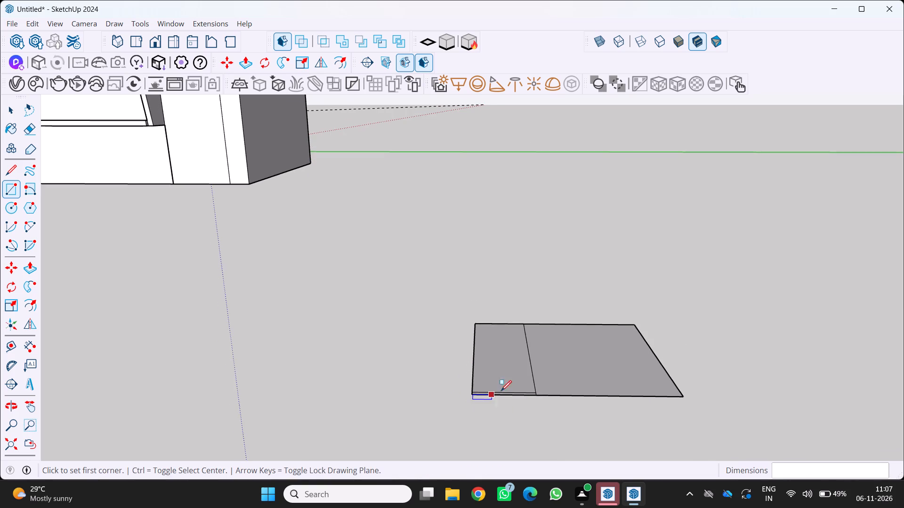
{"action": "scroll", "coordinate": [516, 404], "scroll_direction": "up", "scroll_amount": 4}
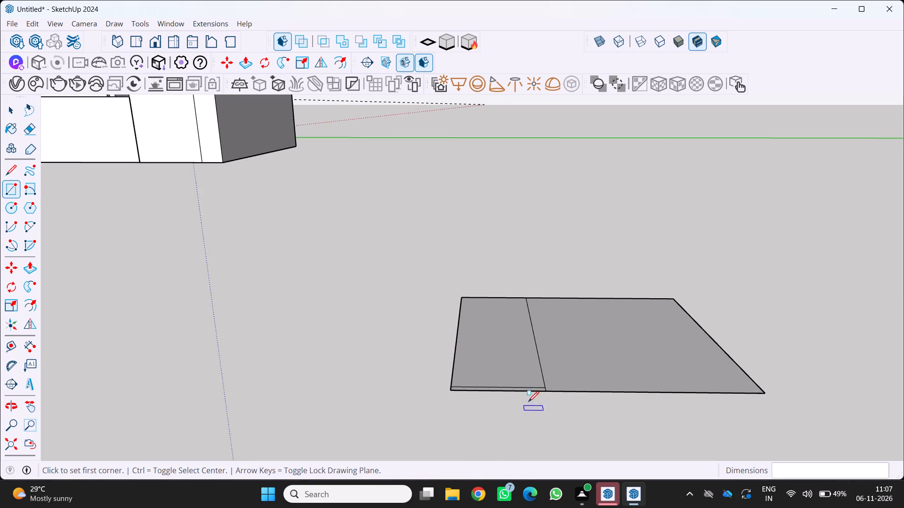
{"action": "scroll", "coordinate": [529, 399], "scroll_direction": "up", "scroll_amount": 5}
{"action": "key", "text": "e"}
{"action": "left_click", "coordinate": [499, 383]}
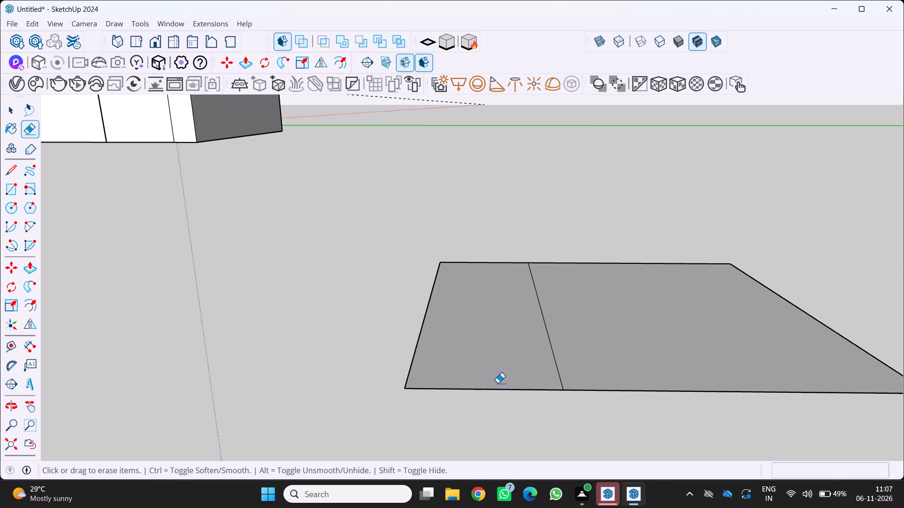
Draw a rectangle about 4.2' by 11.3' across the outer half of the larger ground rectangle.
{"action": "scroll", "coordinate": [497, 383], "scroll_direction": "down", "scroll_amount": 8}
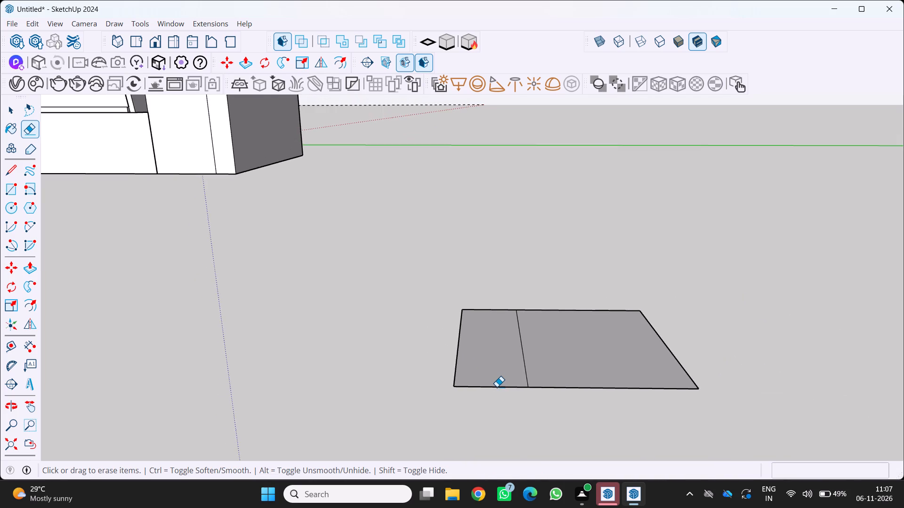
{"action": "scroll", "coordinate": [497, 387], "scroll_direction": "down", "scroll_amount": 5}
{"action": "middle_click_drag", "start_coordinate": [496, 387], "coordinate": [465, 397]}
{"action": "scroll", "coordinate": [496, 387], "scroll_direction": "up", "scroll_amount": 1}
{"action": "middle_click", "coordinate": [465, 397]}
{"action": "scroll", "coordinate": [524, 373], "scroll_direction": "up", "scroll_amount": 1}
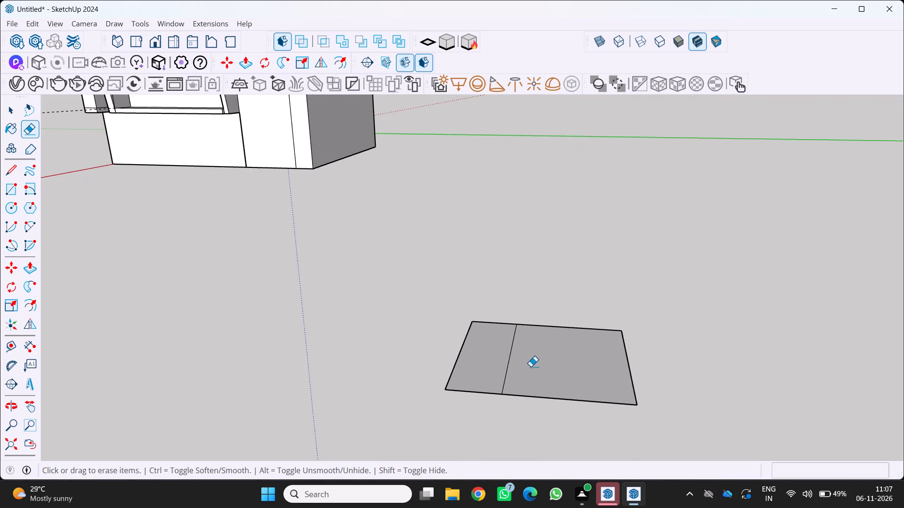
{"action": "key", "text": "r"}
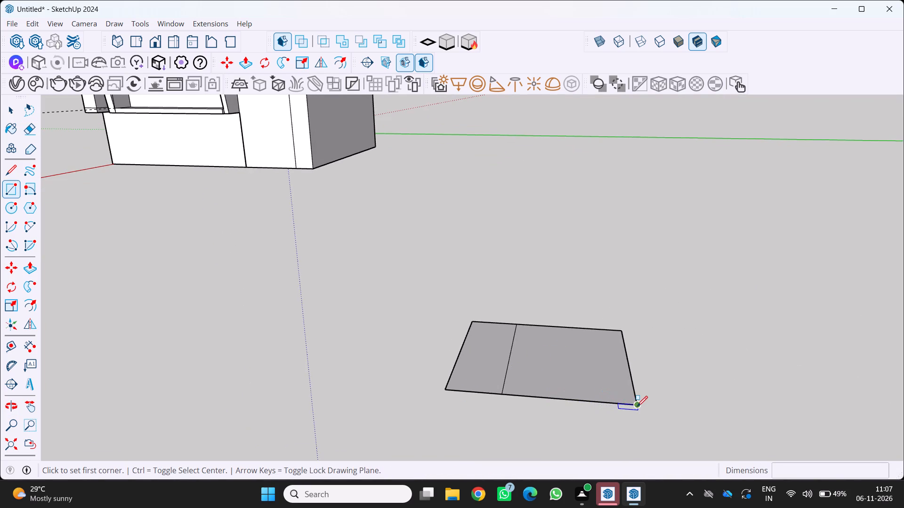
{"action": "left_click", "coordinate": [637, 406]}
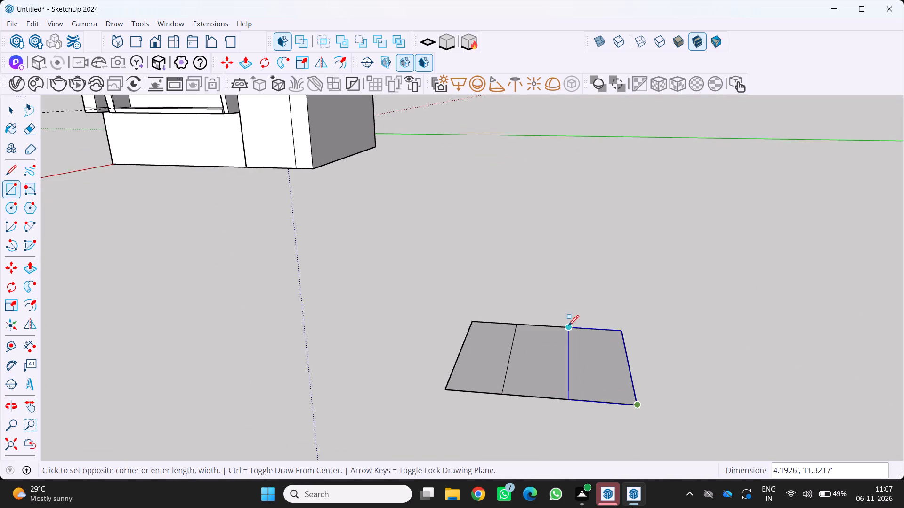
{"action": "left_click", "coordinate": [568, 325]}
Erase the outer strip's end edge and two side edges, leaving two adjoining ground rectangles.
{"action": "scroll", "coordinate": [567, 349], "scroll_direction": "down", "scroll_amount": 4}
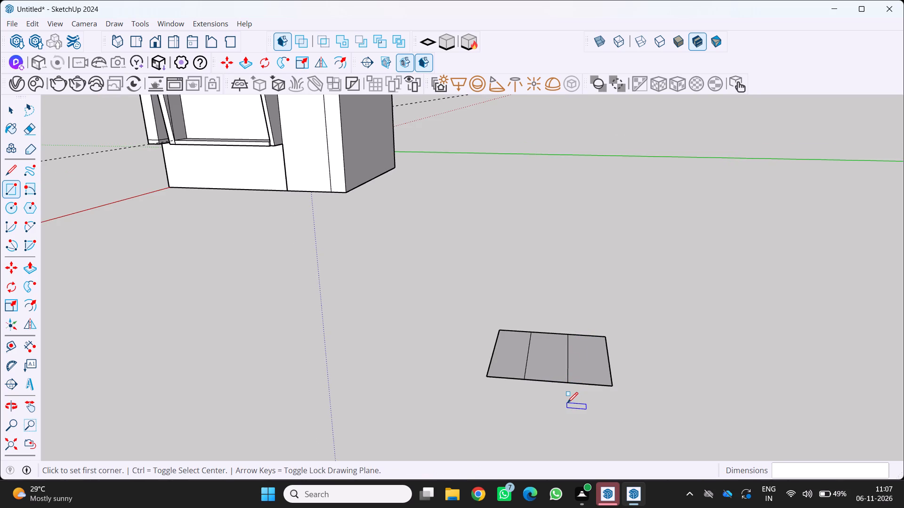
{"action": "scroll", "coordinate": [555, 399], "scroll_direction": "down", "scroll_amount": 5}
{"action": "middle_click_drag", "start_coordinate": [539, 402], "coordinate": [490, 406]}
{"action": "middle_click", "coordinate": [487, 407]}
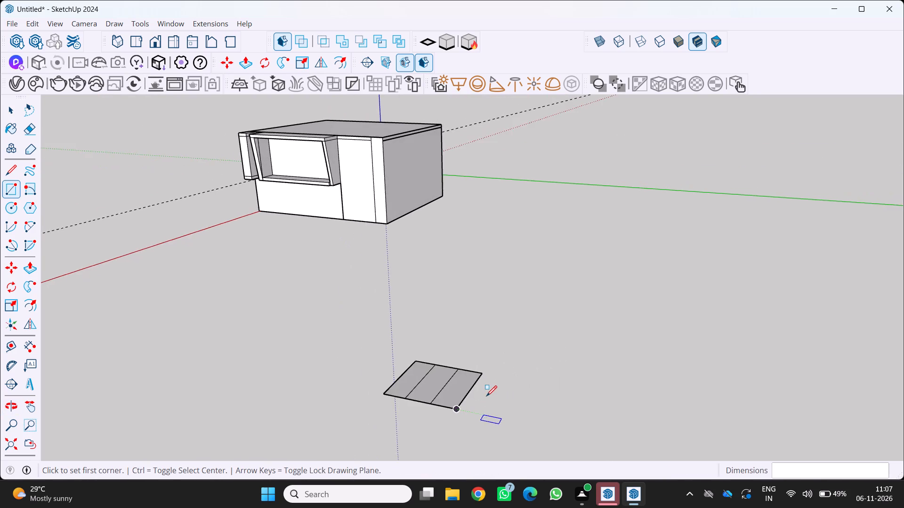
{"action": "scroll", "coordinate": [485, 393], "scroll_direction": "up", "scroll_amount": 3}
{"action": "key", "text": "e"}
{"action": "scroll", "coordinate": [486, 392], "scroll_direction": "up", "scroll_amount": 3}
{"action": "left_click", "coordinate": [457, 385]}
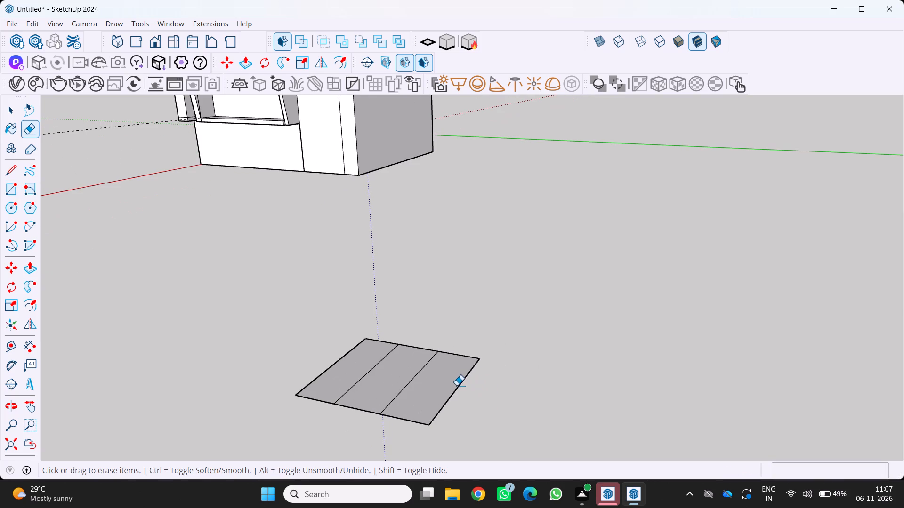
{"action": "left_click", "coordinate": [459, 386]}
{"action": "middle_click_drag", "start_coordinate": [459, 386], "coordinate": [548, 362]}
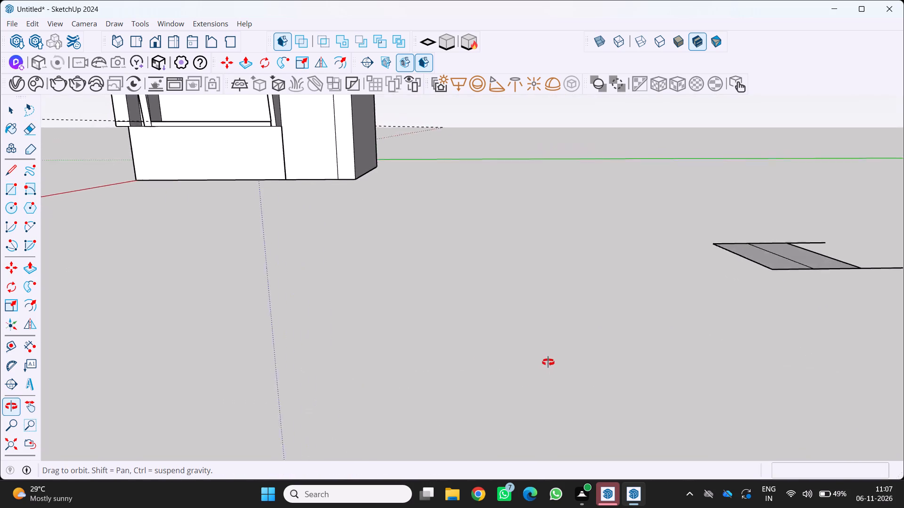
{"action": "middle_click_drag", "start_coordinate": [548, 362], "coordinate": [495, 363]}
{"action": "scroll", "coordinate": [558, 310], "scroll_direction": "down", "scroll_amount": 5}
{"action": "middle_click_drag", "start_coordinate": [558, 311], "coordinate": [541, 333]}
{"action": "middle_click", "coordinate": [541, 333]}
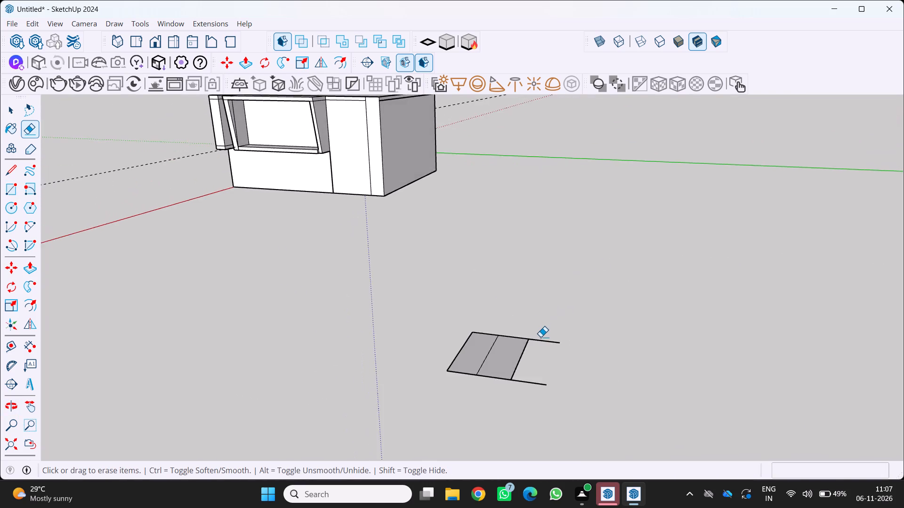
{"action": "scroll", "coordinate": [541, 337], "scroll_direction": "up", "scroll_amount": 2}
{"action": "left_click", "coordinate": [532, 341]}
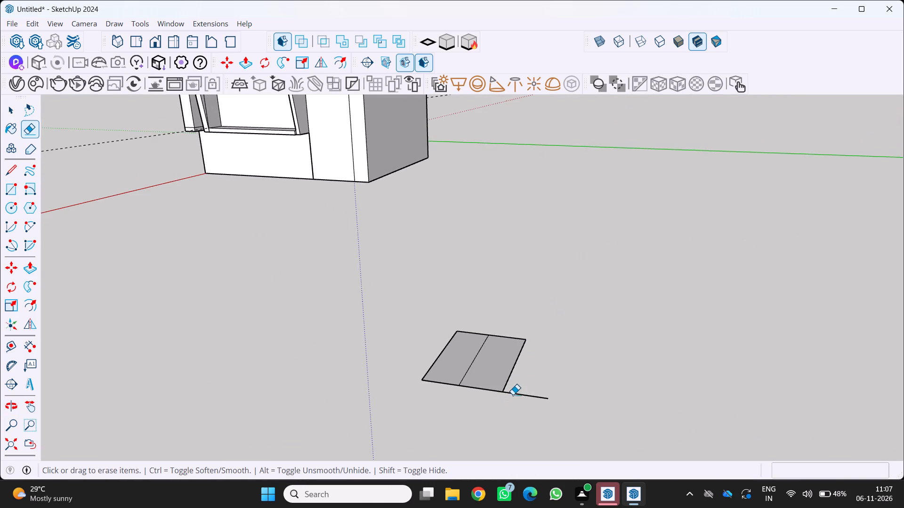
{"action": "left_click", "coordinate": [513, 395]}
Push/pull the outer rectangle up about 1.6' and the inner one down about 1.8' as two stepped slabs.
{"action": "key", "text": "p"}
{"action": "left_click", "coordinate": [484, 358]}
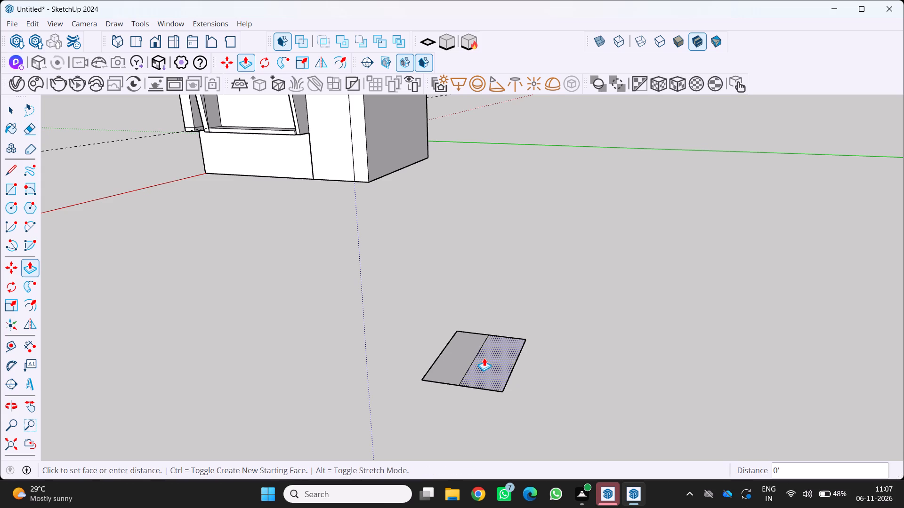
{"action": "left_click", "coordinate": [478, 344]}
{"action": "middle_click_drag", "start_coordinate": [468, 365], "coordinate": [579, 339]}
{"action": "middle_click", "coordinate": [579, 339]}
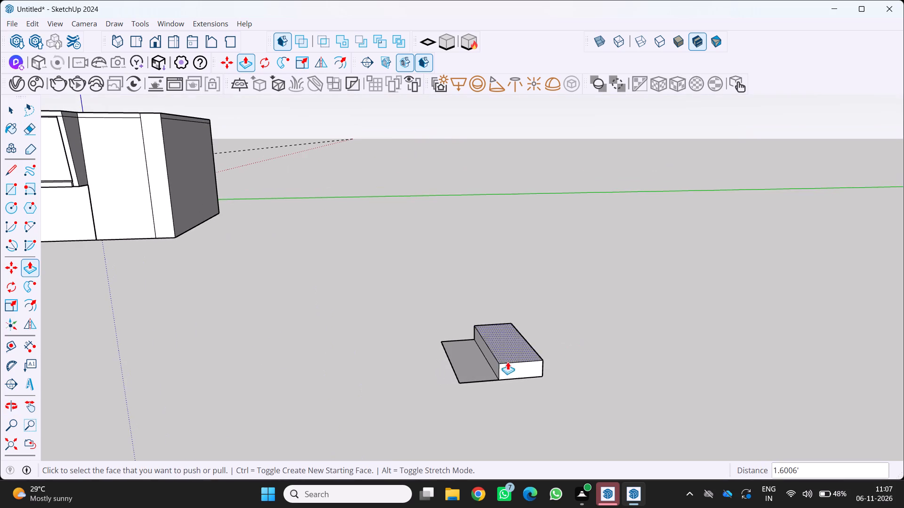
{"action": "left_click_drag", "start_coordinate": [477, 368], "coordinate": [481, 385]}
{"action": "middle_click_drag", "start_coordinate": [517, 424], "coordinate": [500, 406]}
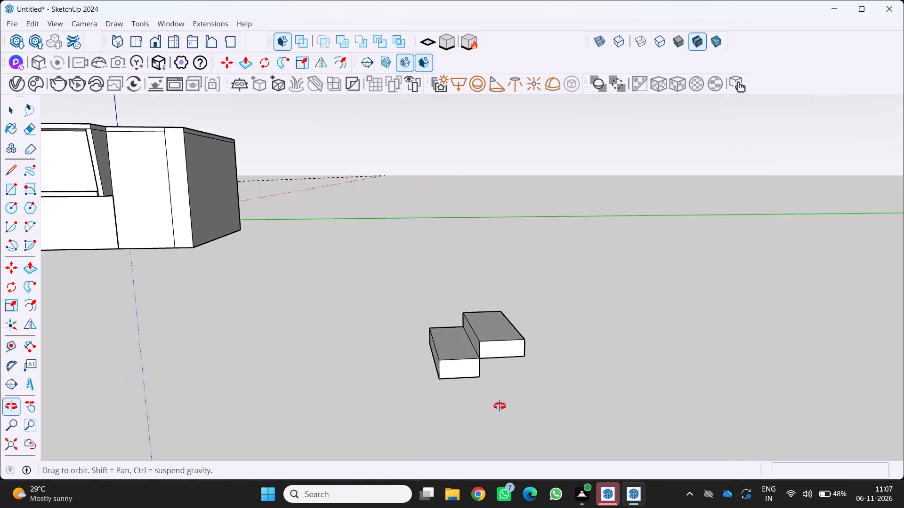
{"action": "middle_click_drag", "start_coordinate": [500, 406], "coordinate": [489, 402]}
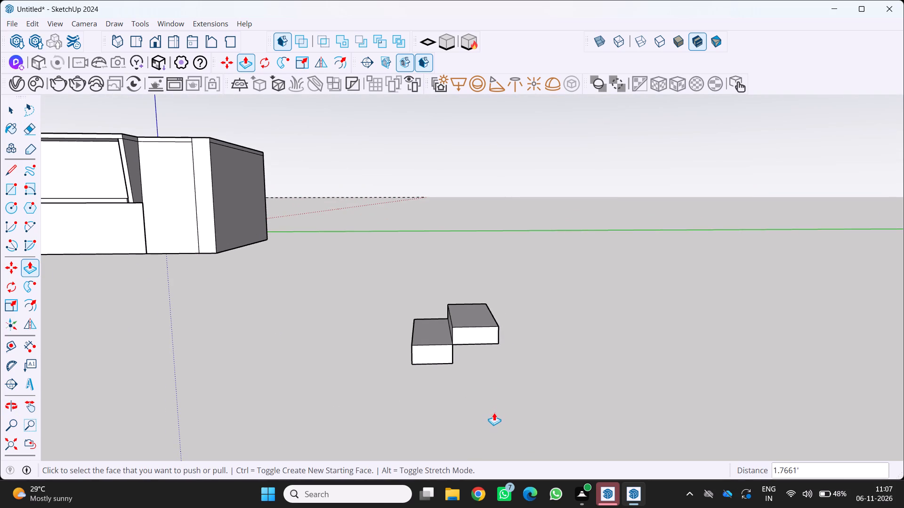
Examine the two stepped slabs and their position relative to the main block from several angles.
{"action": "scroll", "coordinate": [467, 395], "scroll_direction": "up", "scroll_amount": 2}
{"action": "middle_click_drag", "start_coordinate": [469, 392], "coordinate": [429, 421]}
{"action": "scroll", "coordinate": [440, 405], "scroll_direction": "down", "scroll_amount": 2}
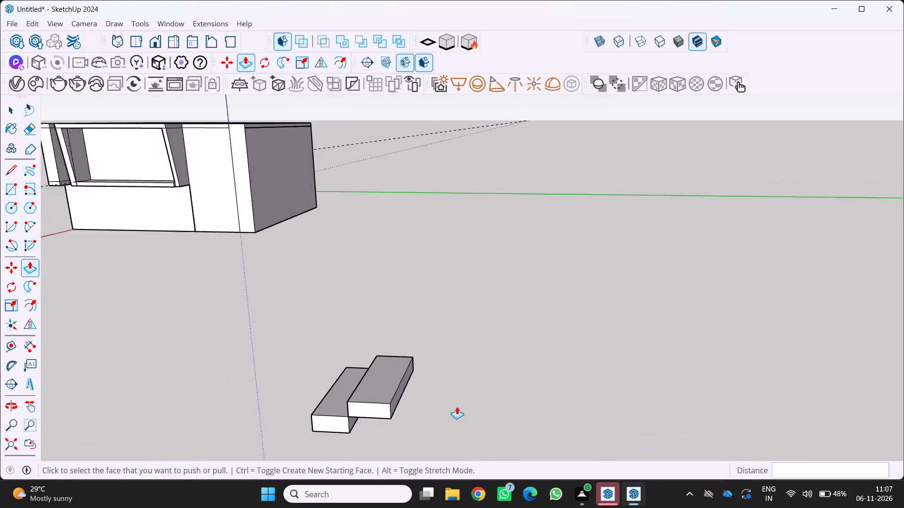
{"action": "scroll", "coordinate": [457, 406], "scroll_direction": "down", "scroll_amount": 9}
{"action": "scroll", "coordinate": [469, 427], "scroll_direction": "up", "scroll_amount": 4}
{"action": "middle_click_drag", "start_coordinate": [432, 425], "coordinate": [468, 403]}
{"action": "scroll", "coordinate": [357, 407], "scroll_direction": "up", "scroll_amount": 1}
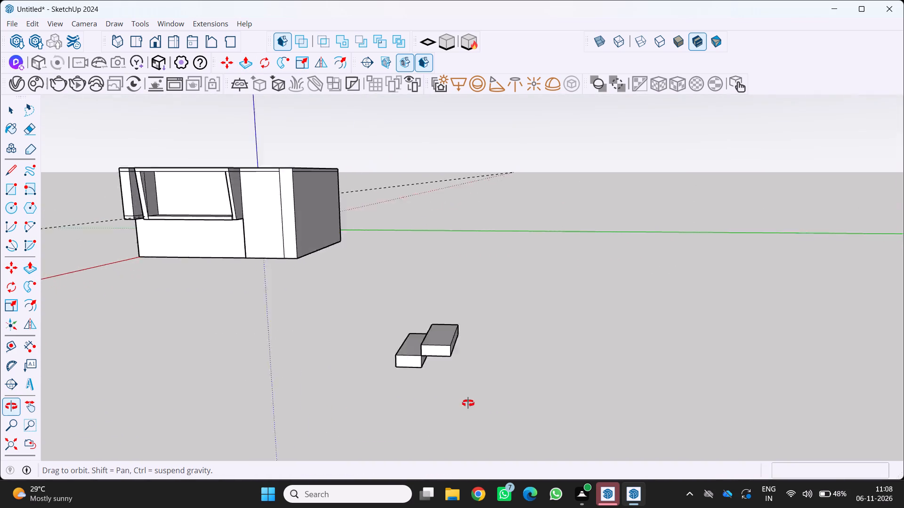
{"action": "middle_click_drag", "start_coordinate": [468, 403], "coordinate": [524, 398]}
{"action": "scroll", "coordinate": [518, 386], "scroll_direction": "down", "scroll_amount": 5}
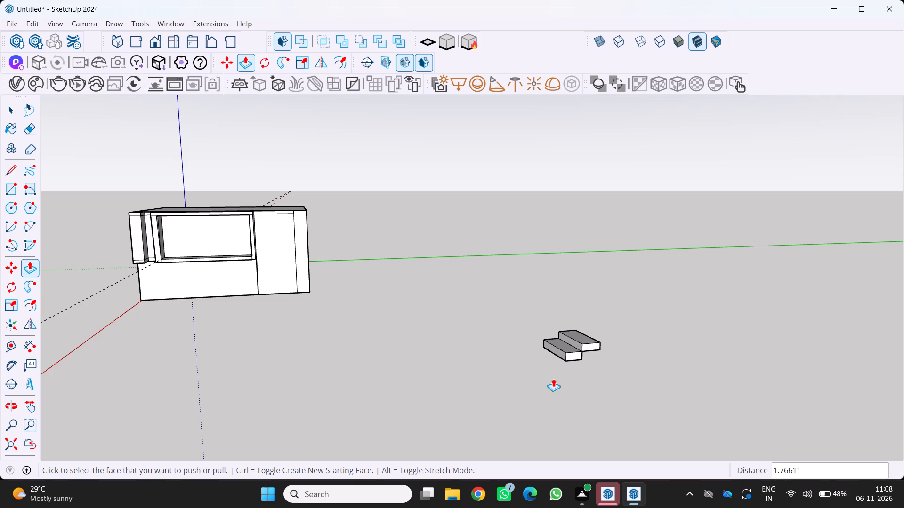
Extend the near end of the lower slab about 5.6' and that of the upper slab about 2.5'.
{"action": "scroll", "coordinate": [551, 374], "scroll_direction": "up", "scroll_amount": 10}
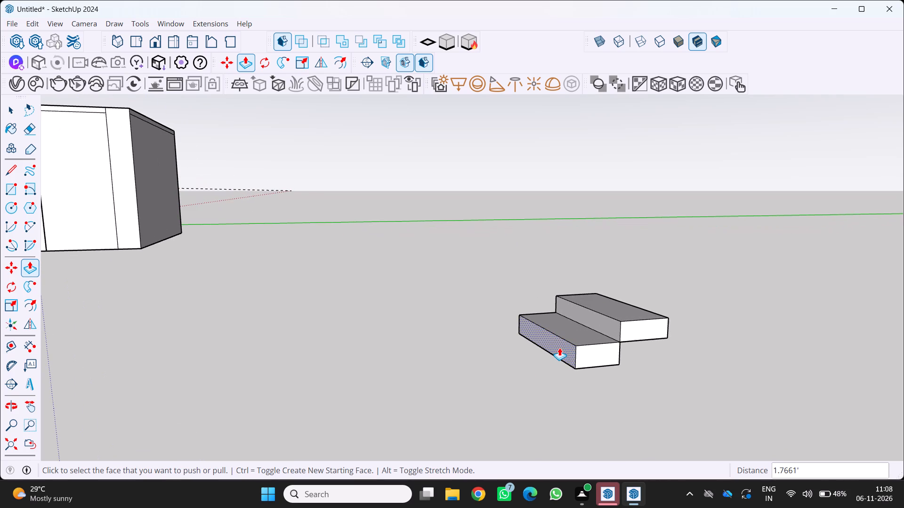
{"action": "middle_click_drag", "start_coordinate": [581, 371], "coordinate": [525, 382]}
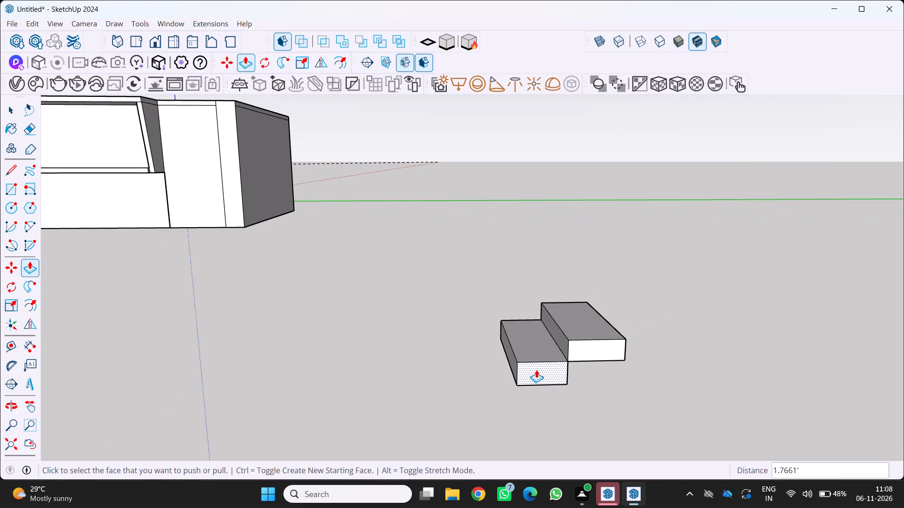
{"action": "left_click_drag", "start_coordinate": [533, 371], "coordinate": [550, 401]}
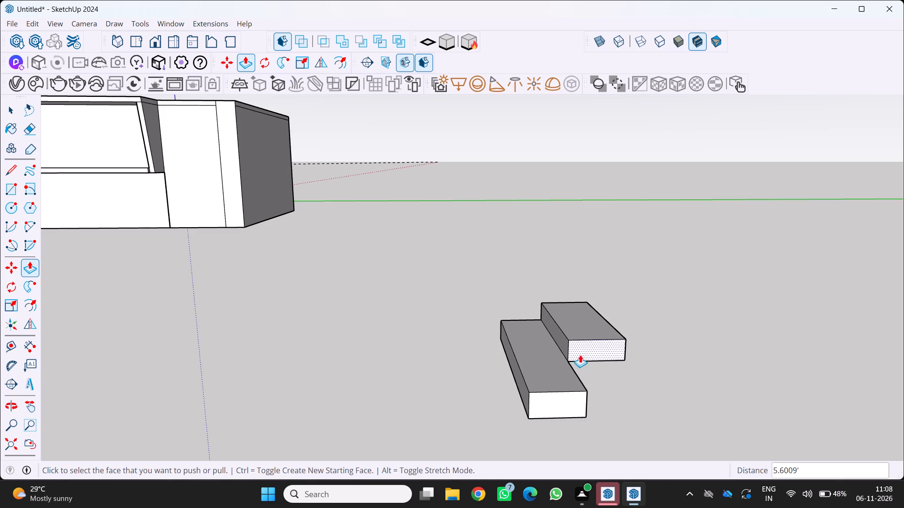
{"action": "left_click_drag", "start_coordinate": [581, 352], "coordinate": [588, 365]}
Pull the lower slab's side outward beneath the upper slab and extend the upper slab's end about 1'.
{"action": "middle_click_drag", "start_coordinate": [580, 399], "coordinate": [360, 375]}
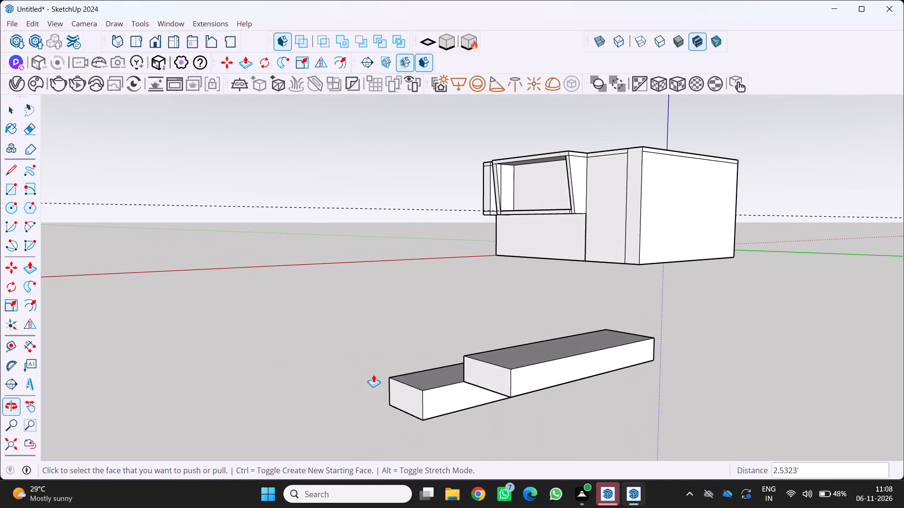
{"action": "middle_click_drag", "start_coordinate": [530, 382], "coordinate": [479, 376]}
{"action": "middle_click", "coordinate": [479, 376]}
{"action": "left_click", "coordinate": [442, 394]}
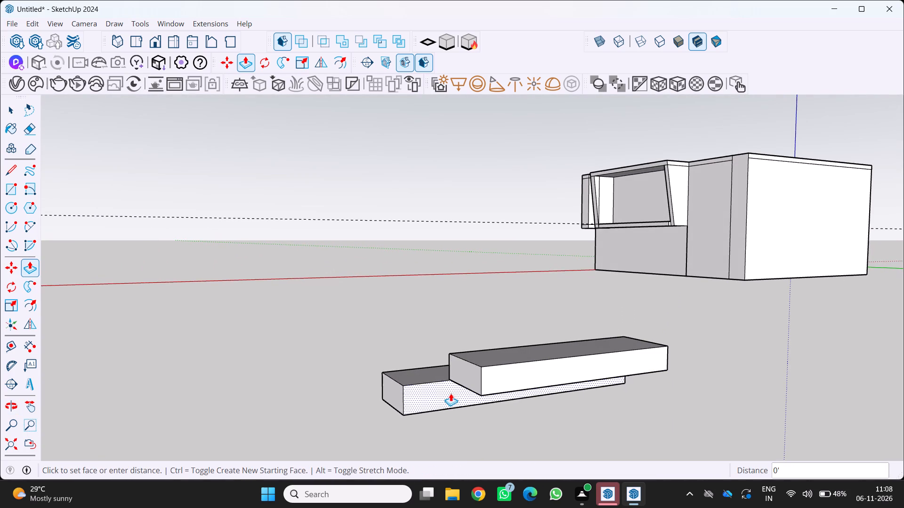
{"action": "left_click", "coordinate": [460, 391]}
{"action": "left_click", "coordinate": [464, 374]}
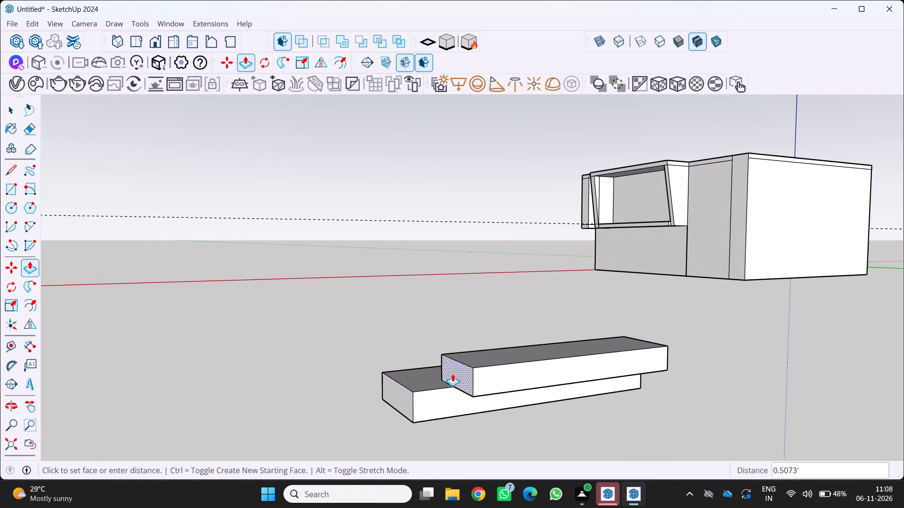
{"action": "left_click", "coordinate": [448, 374]}
Examine the stepped slabs from the side, underneath and above, checking their overlap.
{"action": "scroll", "coordinate": [455, 370], "scroll_direction": "down", "scroll_amount": 10}
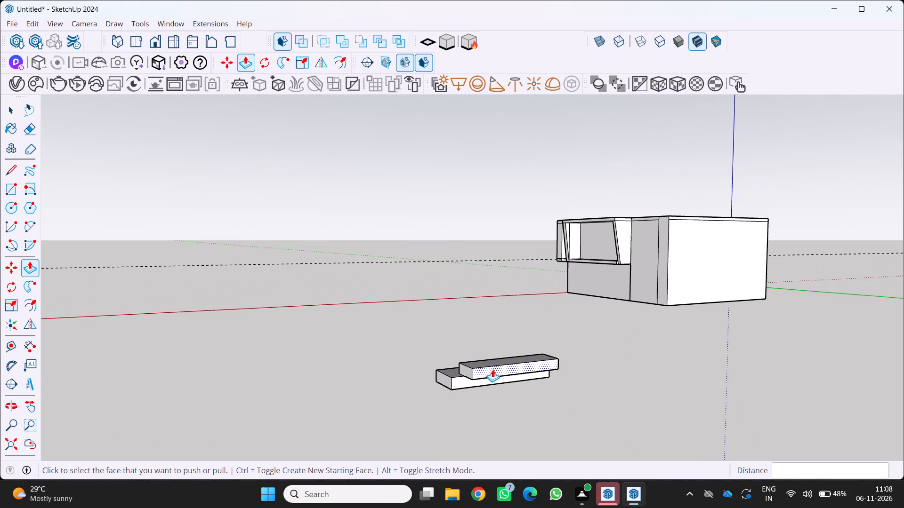
{"action": "scroll", "coordinate": [519, 395], "scroll_direction": "down", "scroll_amount": 4}
{"action": "middle_click_drag", "start_coordinate": [477, 405], "coordinate": [432, 414]}
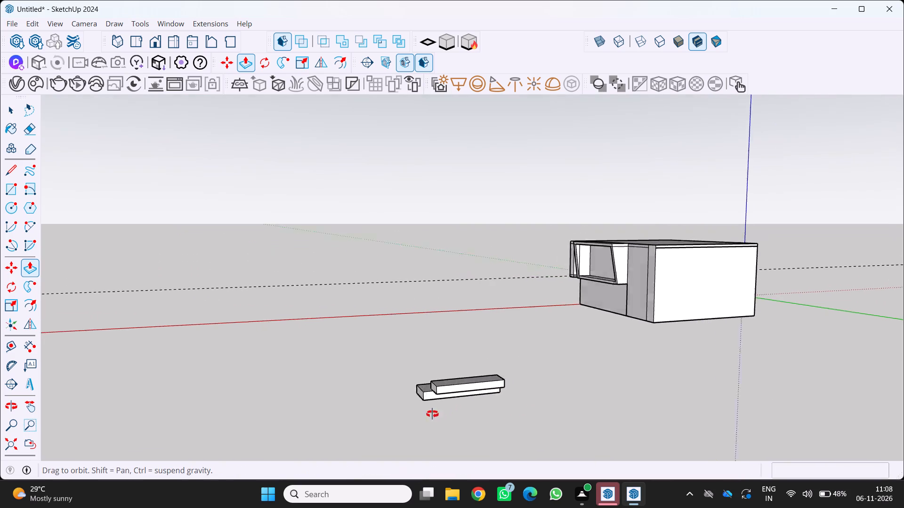
{"action": "middle_click_drag", "start_coordinate": [432, 414], "coordinate": [381, 418]}
{"action": "scroll", "coordinate": [409, 380], "scroll_direction": "up", "scroll_amount": 9}
{"action": "middle_click_drag", "start_coordinate": [381, 394], "coordinate": [313, 395]}
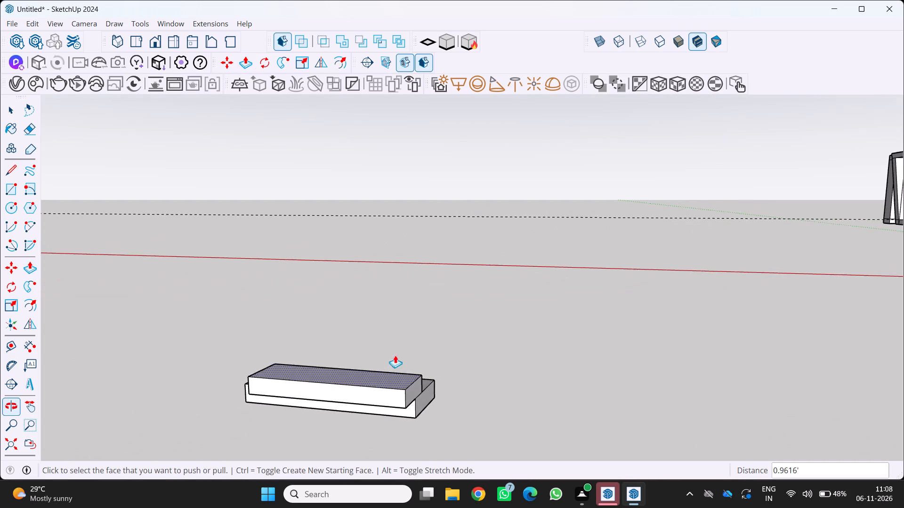
{"action": "scroll", "coordinate": [403, 350], "scroll_direction": "down", "scroll_amount": 9}
{"action": "scroll", "coordinate": [390, 387], "scroll_direction": "up", "scroll_amount": 1}
{"action": "middle_click_drag", "start_coordinate": [384, 384], "coordinate": [459, 305]}
{"action": "scroll", "coordinate": [428, 327], "scroll_direction": "up", "scroll_amount": 4}
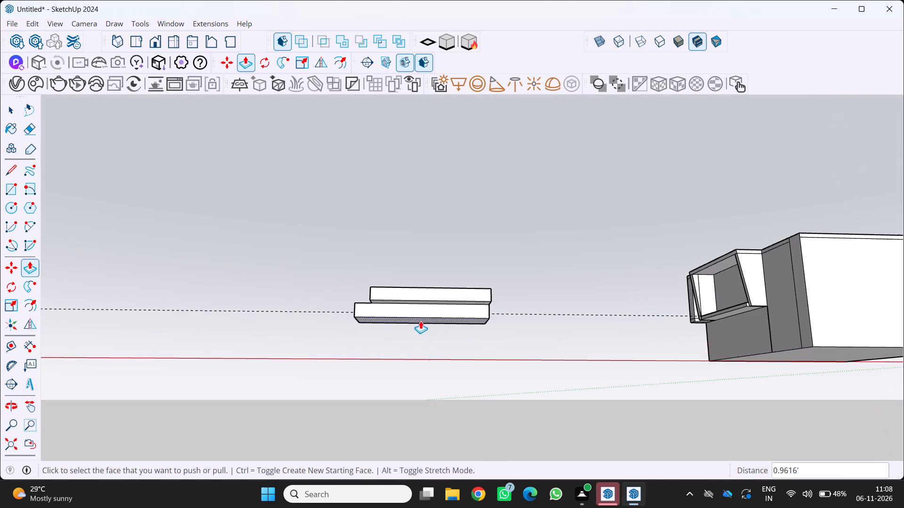
{"action": "scroll", "coordinate": [420, 321], "scroll_direction": "up", "scroll_amount": 3}
{"action": "middle_click_drag", "start_coordinate": [418, 318], "coordinate": [485, 302]}
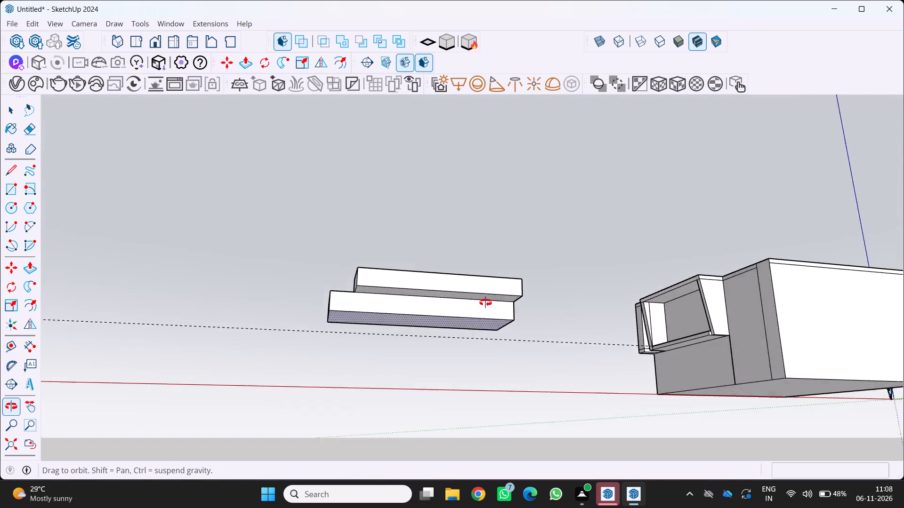
{"action": "middle_click_drag", "start_coordinate": [485, 302], "coordinate": [511, 300]}
{"action": "scroll", "coordinate": [448, 313], "scroll_direction": "down", "scroll_amount": 4}
{"action": "middle_click_drag", "start_coordinate": [438, 305], "coordinate": [447, 311]}
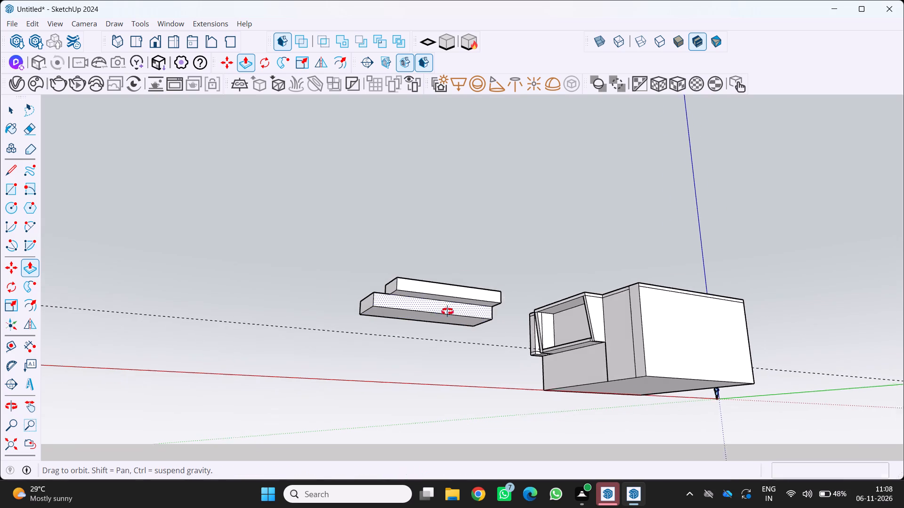
{"action": "middle_click_drag", "start_coordinate": [447, 311], "coordinate": [607, 383]}
{"action": "middle_click", "coordinate": [608, 382]}
{"action": "middle_click_drag", "start_coordinate": [401, 317], "coordinate": [620, 404]}
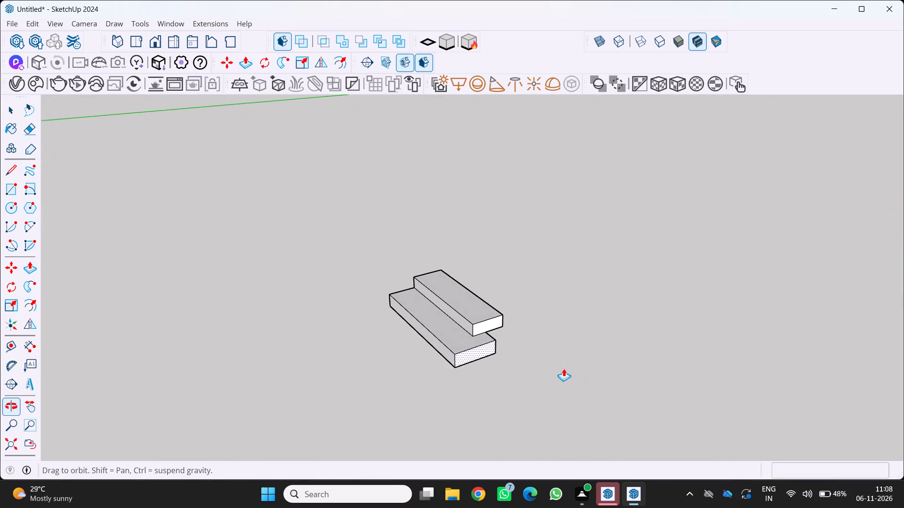
Pull the upper slab's side slightly over the lower slab and raise its top about 8.3'.
{"action": "left_click", "coordinate": [459, 317]}
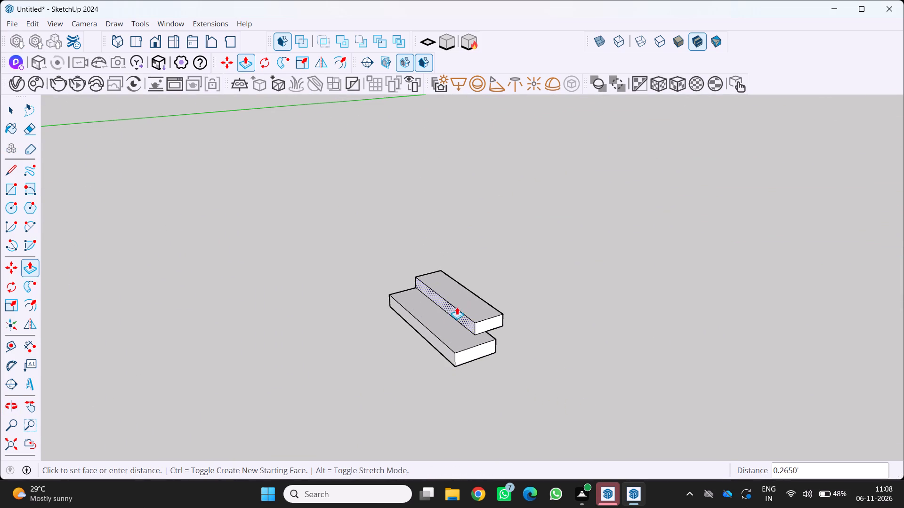
{"action": "left_click", "coordinate": [451, 309]}
{"action": "left_click", "coordinate": [468, 291]}
{"action": "left_click", "coordinate": [489, 230]}
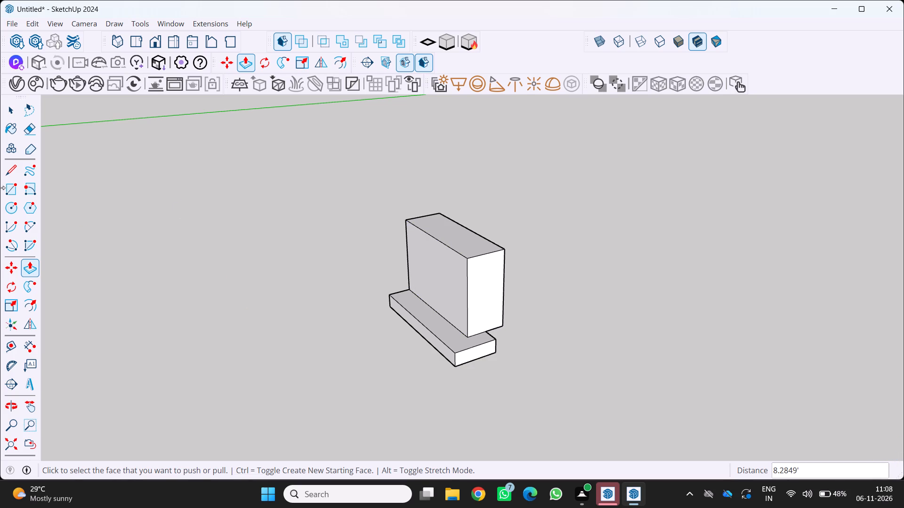
Draw a vertical line down the middle of the tall block's end face, splitting it in half.
{"action": "left_click", "coordinate": [9, 173]}
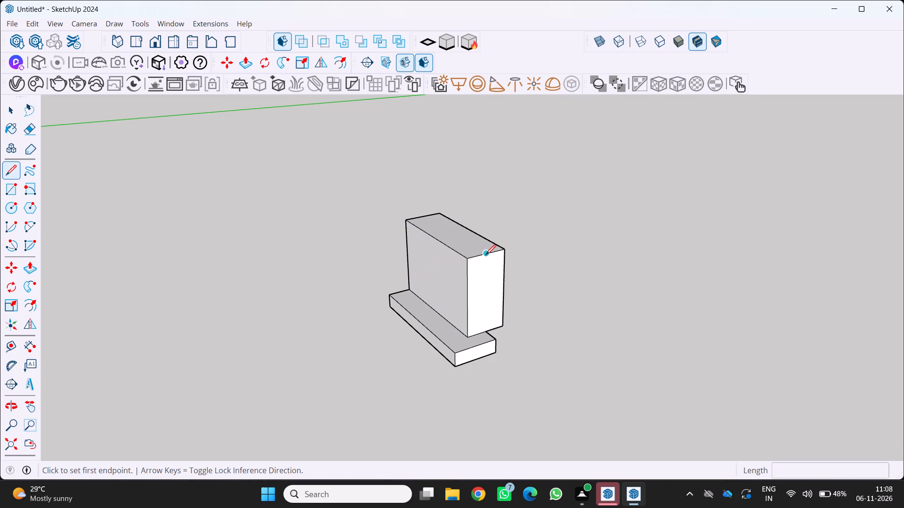
{"action": "left_click", "coordinate": [486, 255]}
{"action": "left_click_drag", "start_coordinate": [489, 331], "coordinate": [495, 327]}
{"action": "scroll", "coordinate": [520, 313], "scroll_direction": "down", "scroll_amount": 1}
{"action": "key", "text": "space"}
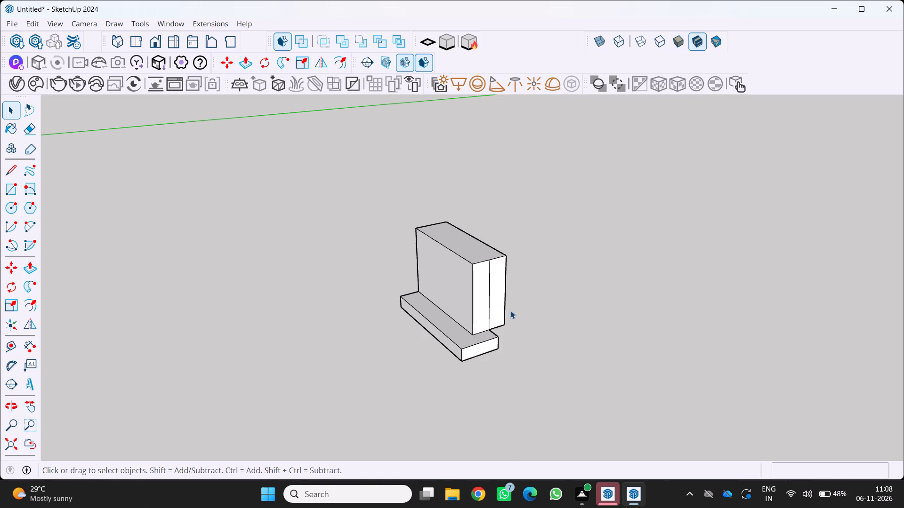
Pull both halves of the tall block's end face outward, the half over the lower slab about 2.1' and the other slightly.
{"action": "key", "text": "p"}
{"action": "left_click", "coordinate": [499, 295]}
{"action": "left_click", "coordinate": [508, 306]}
{"action": "left_click", "coordinate": [481, 306]}
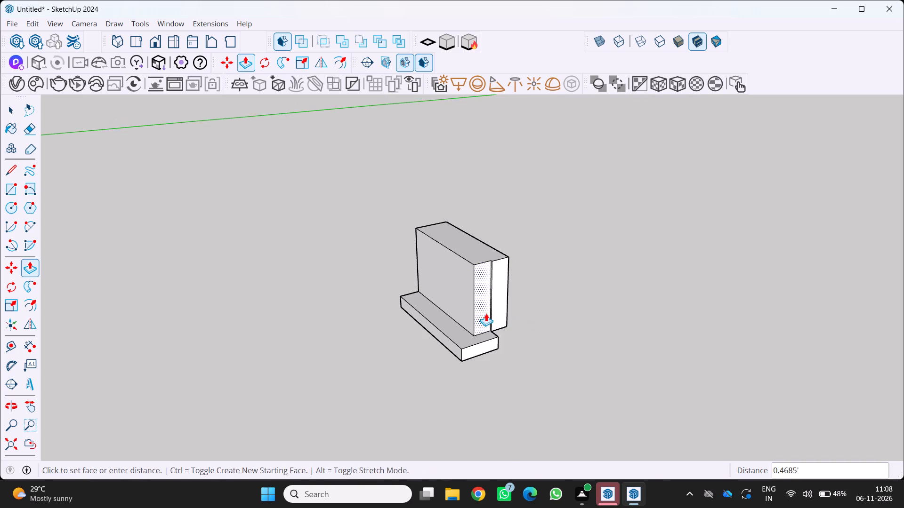
{"action": "left_click", "coordinate": [489, 321]}
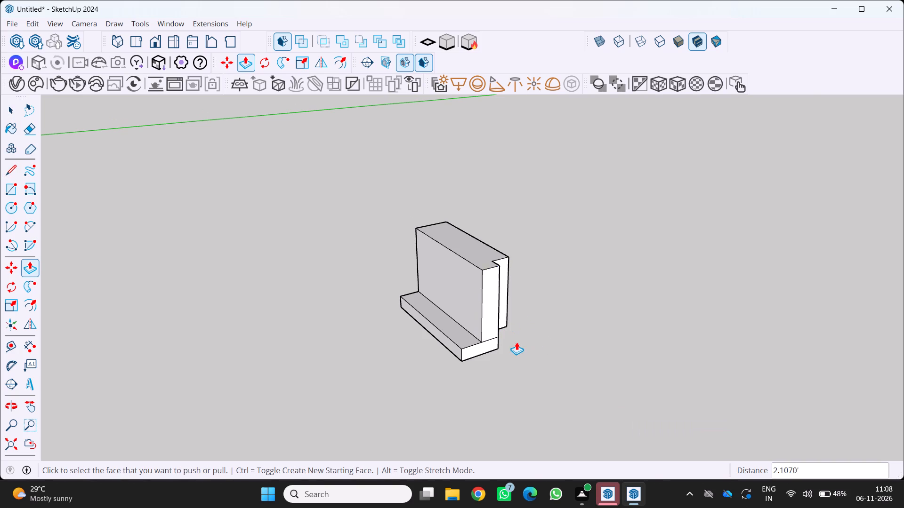
Pull the lower slab's side out about 2.4' beneath the tall block's overhang, flush with the block's long side.
{"action": "scroll", "coordinate": [517, 344], "scroll_direction": "down", "scroll_amount": 6}
{"action": "middle_click_drag", "start_coordinate": [511, 346], "coordinate": [300, 329]}
{"action": "middle_click", "coordinate": [298, 331]}
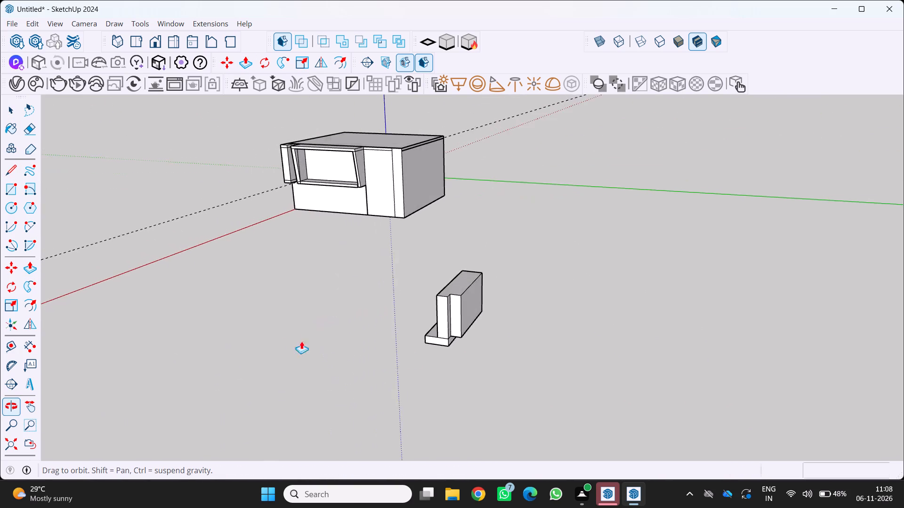
{"action": "scroll", "coordinate": [417, 349], "scroll_direction": "up", "scroll_amount": 3}
{"action": "middle_click_drag", "start_coordinate": [425, 341], "coordinate": [348, 341]}
{"action": "middle_click", "coordinate": [348, 341]}
{"action": "scroll", "coordinate": [347, 340], "scroll_direction": "up", "scroll_amount": 1}
{"action": "middle_click", "coordinate": [347, 340]}
{"action": "scroll", "coordinate": [469, 337], "scroll_direction": "up", "scroll_amount": 1}
{"action": "middle_click_drag", "start_coordinate": [469, 337], "coordinate": [363, 339]}
{"action": "scroll", "coordinate": [380, 267], "scroll_direction": "up", "scroll_amount": 2}
{"action": "left_click_drag", "start_coordinate": [385, 268], "coordinate": [394, 274]}
Examine the stepped form from several sides and from above, beside the main building block.
{"action": "scroll", "coordinate": [378, 294], "scroll_direction": "down", "scroll_amount": 2}
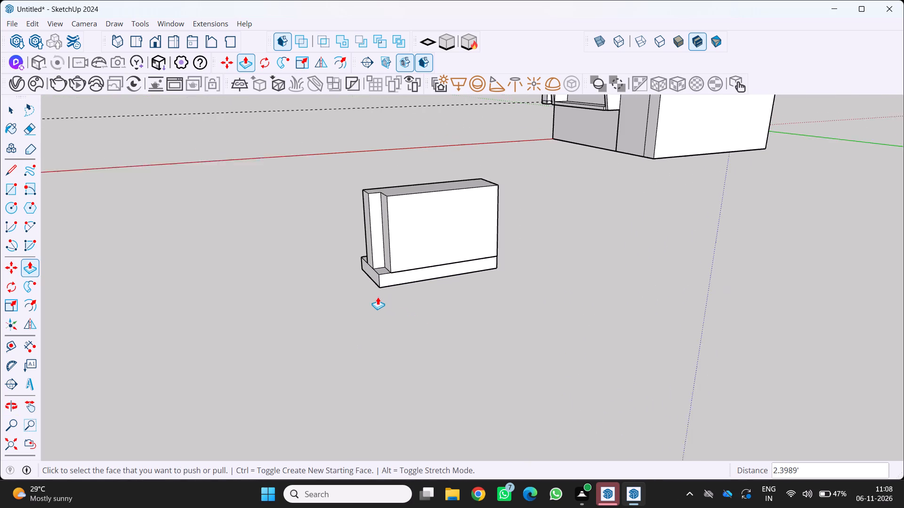
{"action": "scroll", "coordinate": [378, 297], "scroll_direction": "down", "scroll_amount": 1}
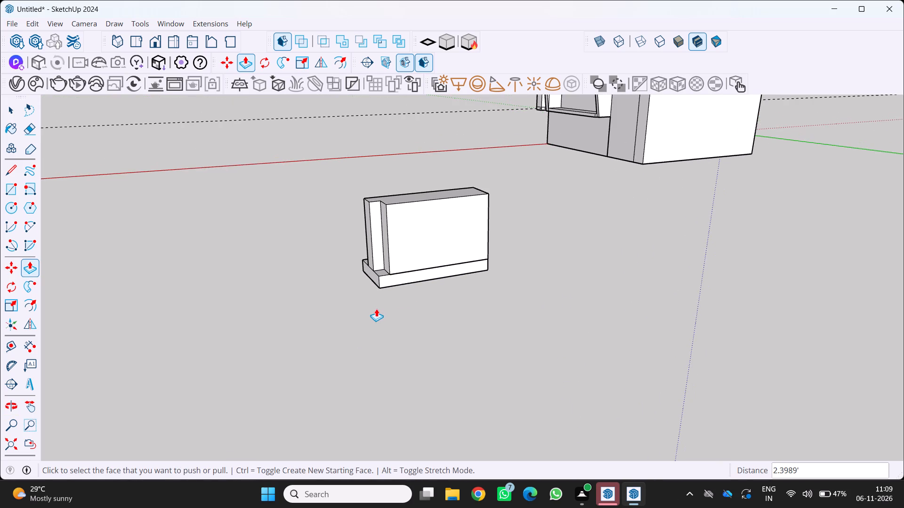
{"action": "middle_click_drag", "start_coordinate": [376, 310], "coordinate": [504, 327]}
{"action": "scroll", "coordinate": [505, 327], "scroll_direction": "down", "scroll_amount": 8}
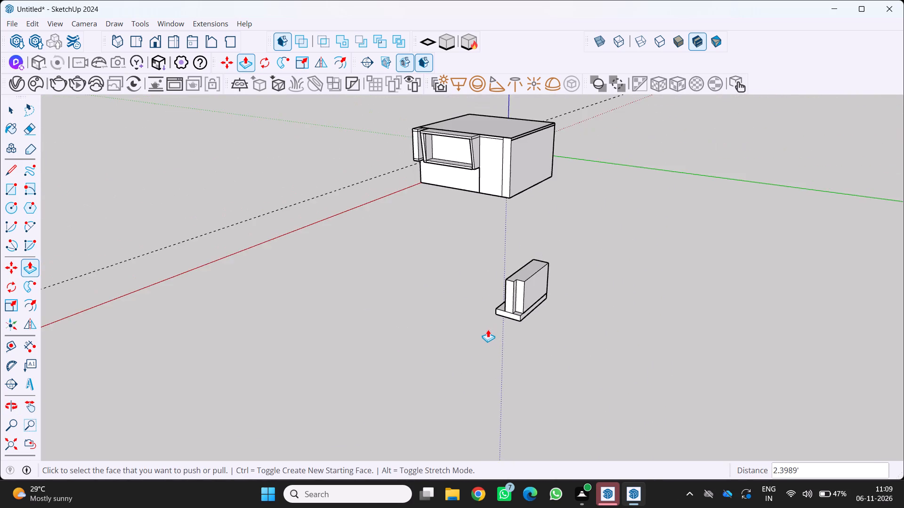
{"action": "middle_click_drag", "start_coordinate": [487, 329], "coordinate": [596, 427]}
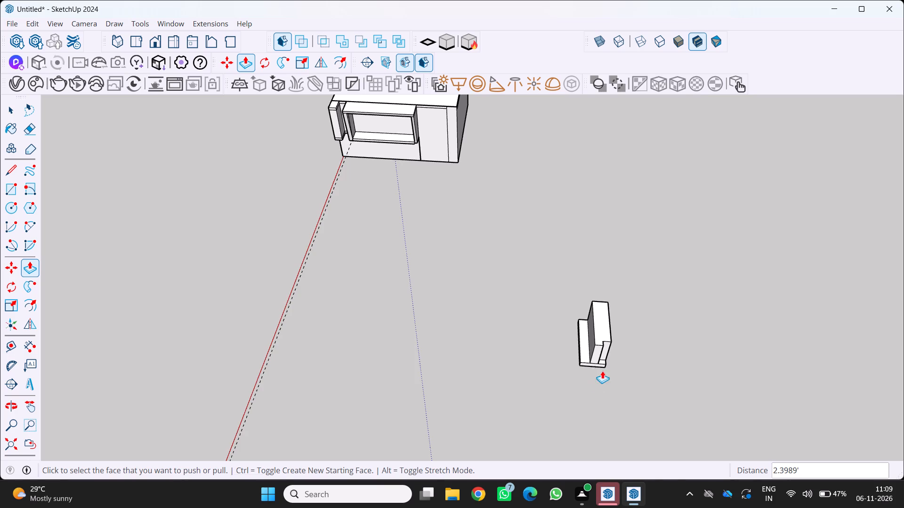
{"action": "scroll", "coordinate": [602, 345], "scroll_direction": "down", "scroll_amount": 5}
{"action": "middle_click_drag", "start_coordinate": [599, 350], "coordinate": [328, 366]}
Draw two crossing diagonals corner to corner on the tall block's undivided end face.
{"action": "scroll", "coordinate": [420, 410], "scroll_direction": "up", "scroll_amount": 5}
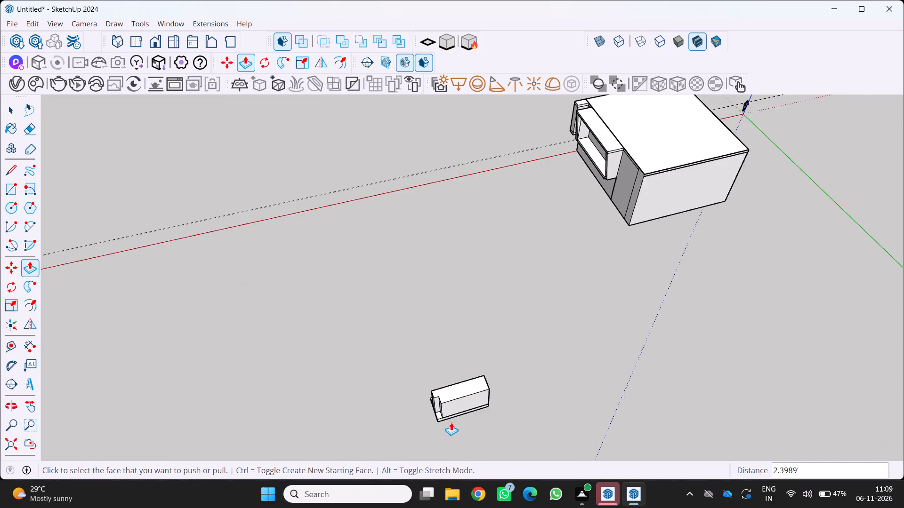
{"action": "scroll", "coordinate": [451, 422], "scroll_direction": "up", "scroll_amount": 15}
{"action": "middle_click_drag", "start_coordinate": [429, 409], "coordinate": [316, 353]}
{"action": "middle_click", "coordinate": [316, 353]}
{"action": "scroll", "coordinate": [316, 353], "scroll_direction": "up", "scroll_amount": 1}
{"action": "scroll", "coordinate": [333, 346], "scroll_direction": "down", "scroll_amount": 6}
{"action": "middle_click_drag", "start_coordinate": [404, 359], "coordinate": [241, 385]}
{"action": "scroll", "coordinate": [457, 339], "scroll_direction": "up", "scroll_amount": 2}
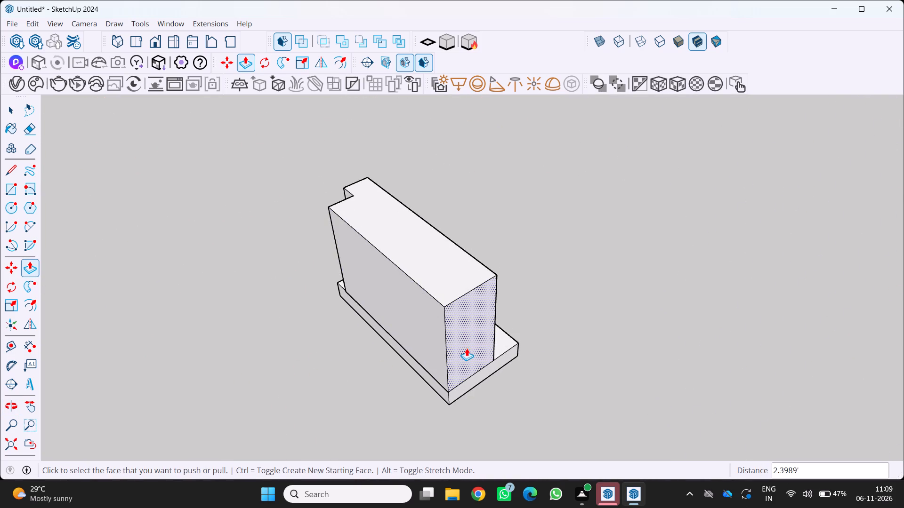
{"action": "key", "text": "l"}
{"action": "left_click_drag", "start_coordinate": [445, 307], "coordinate": [450, 309]}
{"action": "left_click", "coordinate": [494, 364]}
{"action": "key", "text": "space"}
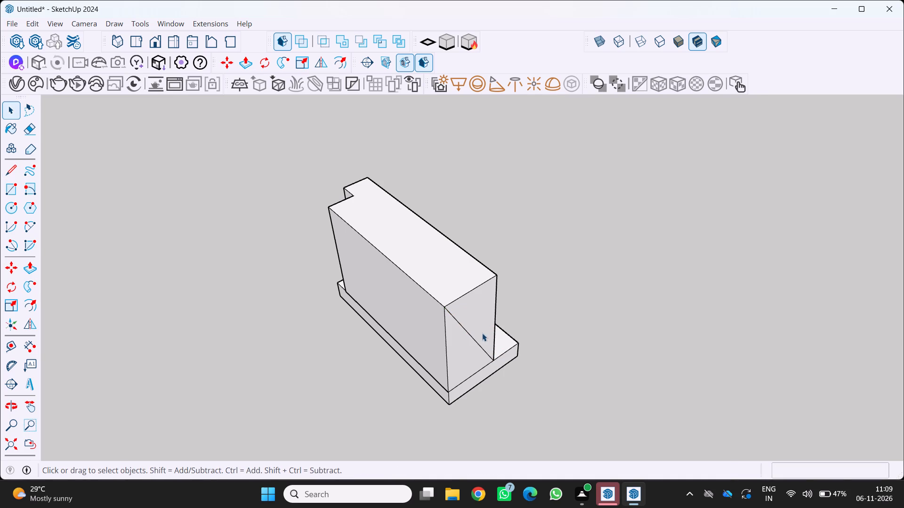
{"action": "key", "text": "p"}
{"action": "key", "text": "l"}
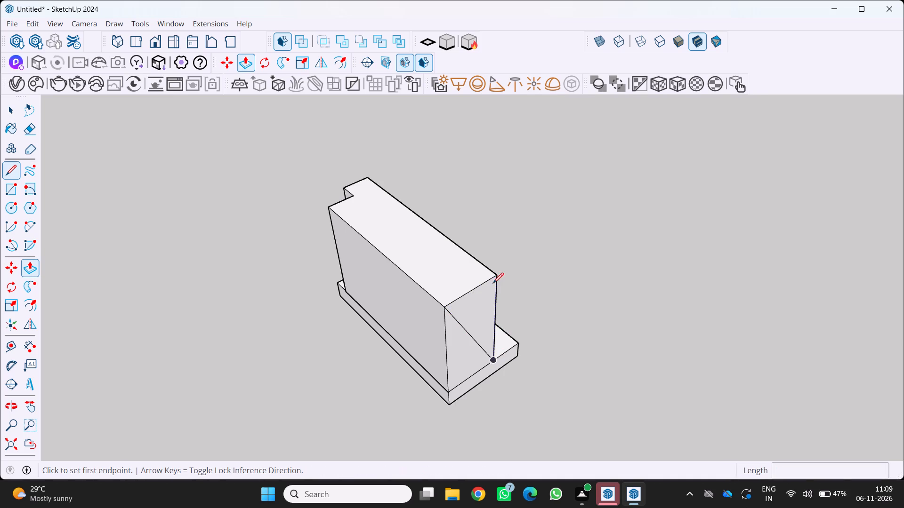
{"action": "left_click", "coordinate": [496, 279]}
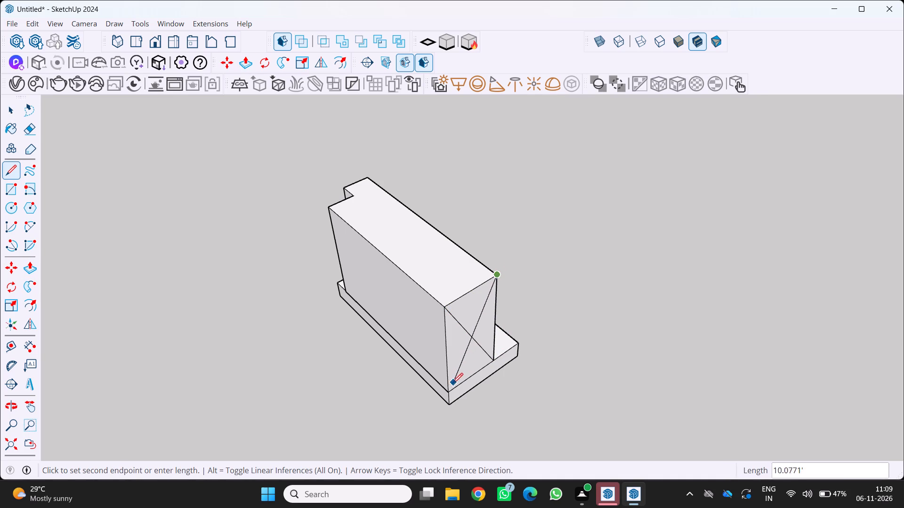
{"action": "left_click", "coordinate": [447, 393]}
Pull the end face's triangles outward to different depths, the top one about 2.2' and a side one about 0.9'.
{"action": "key", "text": "p"}
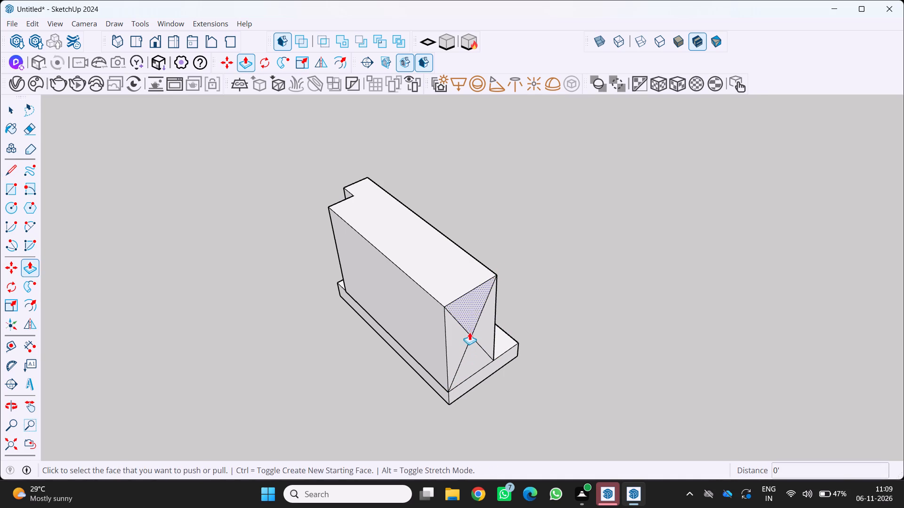
{"action": "left_click", "coordinate": [470, 304]}
{"action": "left_click", "coordinate": [492, 320]}
{"action": "middle_click_drag", "start_coordinate": [492, 391], "coordinate": [430, 317]}
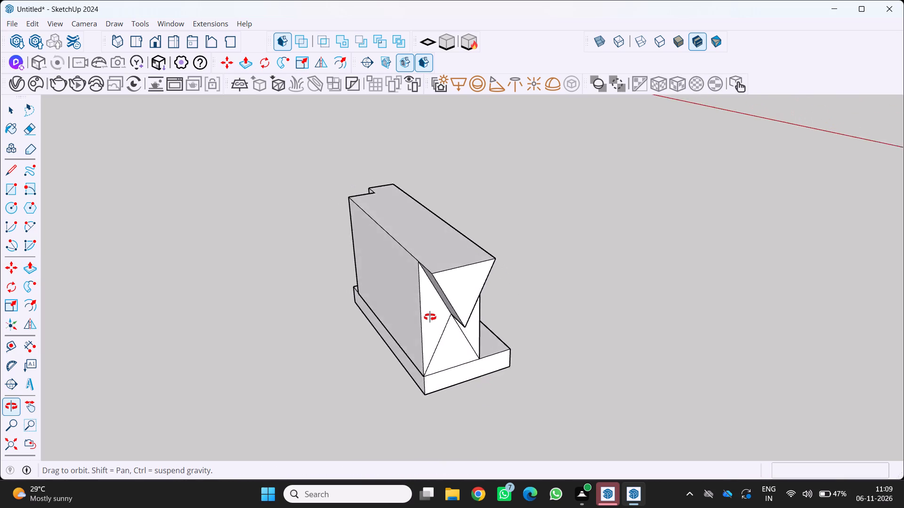
{"action": "middle_click_drag", "start_coordinate": [430, 317], "coordinate": [415, 315]}
{"action": "middle_click_drag", "start_coordinate": [457, 350], "coordinate": [309, 372]}
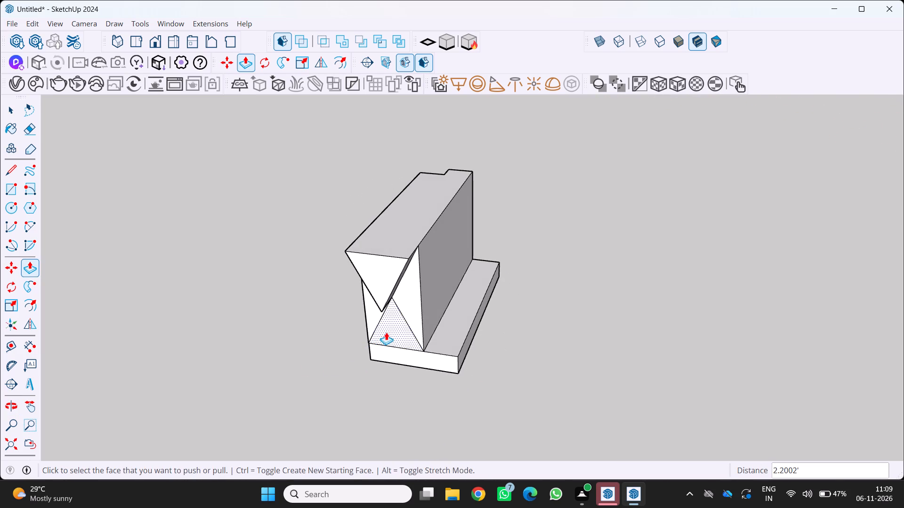
{"action": "left_click_drag", "start_coordinate": [388, 332], "coordinate": [369, 336]}
{"action": "left_click_drag", "start_coordinate": [411, 296], "coordinate": [401, 300]}
{"action": "middle_click_drag", "start_coordinate": [340, 315], "coordinate": [438, 326]}
{"action": "left_click_drag", "start_coordinate": [411, 329], "coordinate": [416, 335]}
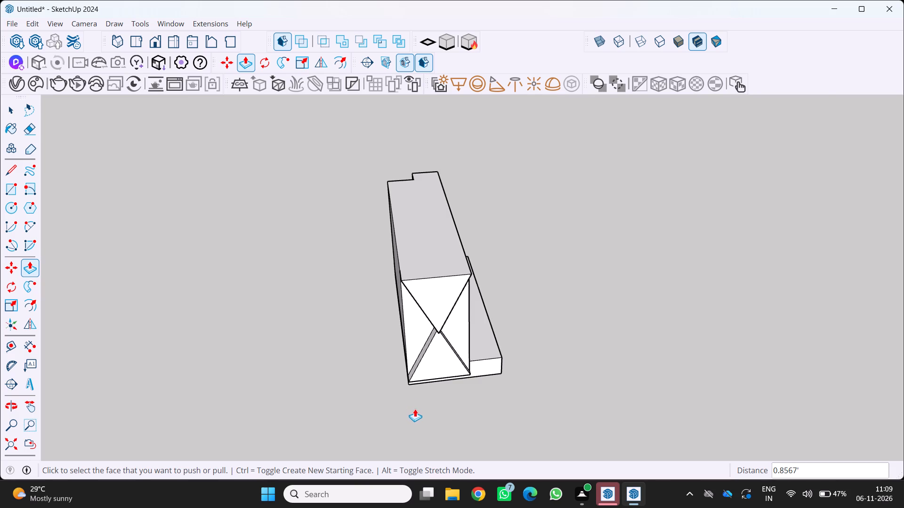
Draw two crossing diagonals, about 19.6' and 20.6' long, on the tall block's long face above the slab ledge.
{"action": "scroll", "coordinate": [414, 411], "scroll_direction": "down", "scroll_amount": 5}
{"action": "middle_click_drag", "start_coordinate": [414, 418], "coordinate": [305, 386]}
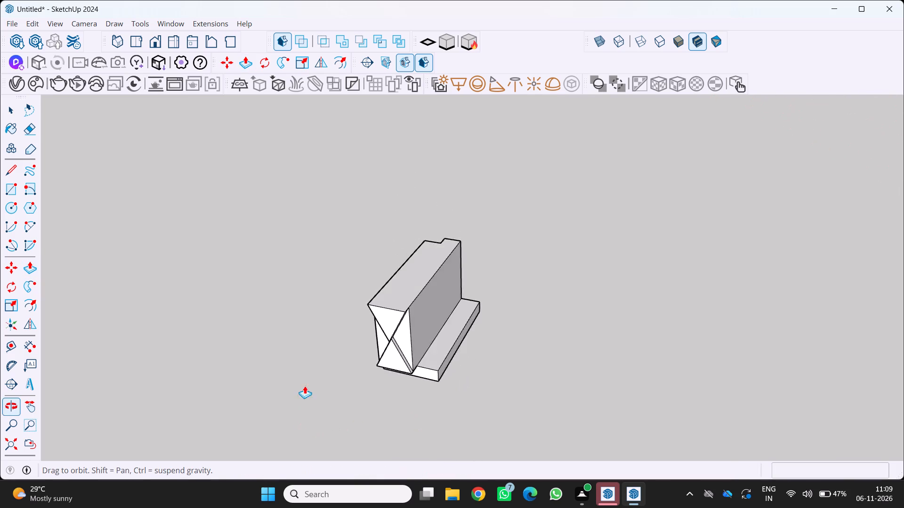
{"action": "middle_click_drag", "start_coordinate": [305, 386], "coordinate": [299, 393]}
{"action": "scroll", "coordinate": [389, 348], "scroll_direction": "up", "scroll_amount": 5}
{"action": "middle_click_drag", "start_coordinate": [387, 350], "coordinate": [298, 402]}
{"action": "middle_click", "coordinate": [298, 402]}
{"action": "scroll", "coordinate": [541, 314], "scroll_direction": "up", "scroll_amount": 3}
{"action": "middle_click_drag", "start_coordinate": [530, 314], "coordinate": [482, 335]}
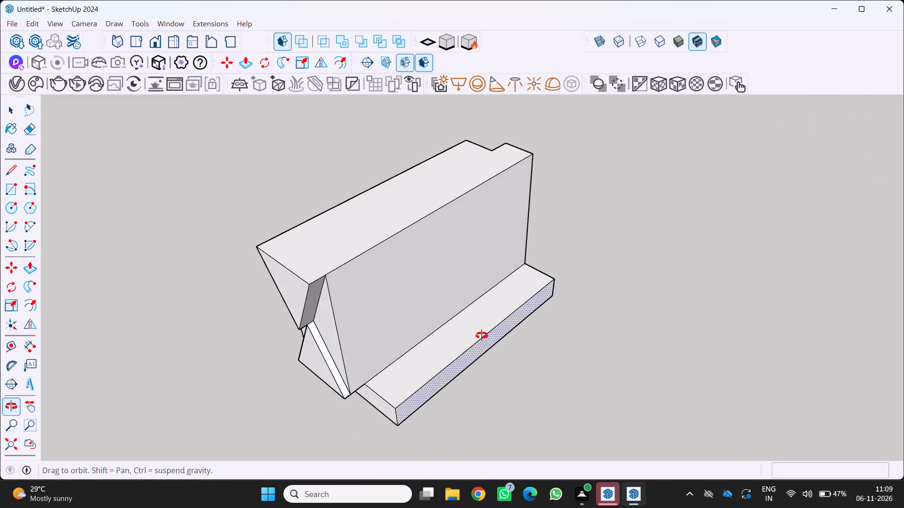
{"action": "middle_click_drag", "start_coordinate": [482, 335], "coordinate": [411, 371]}
{"action": "middle_click", "coordinate": [411, 371]}
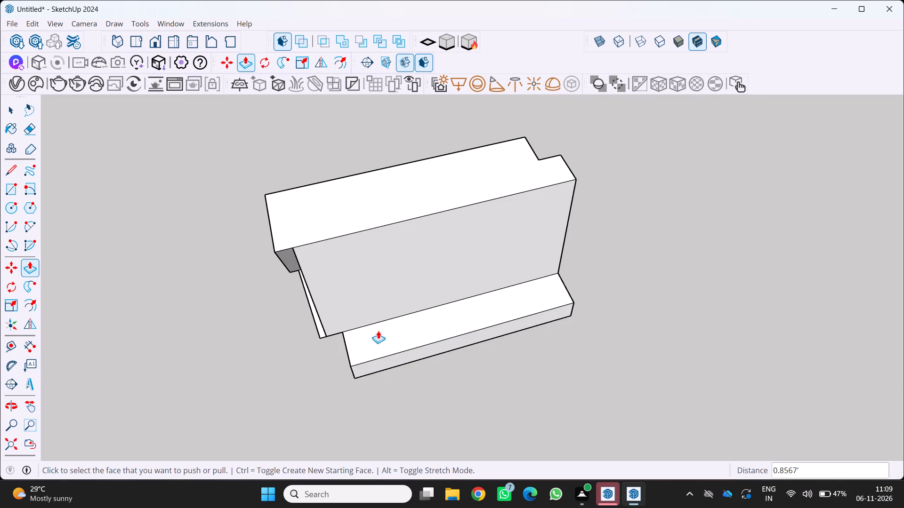
{"action": "key", "text": "l"}
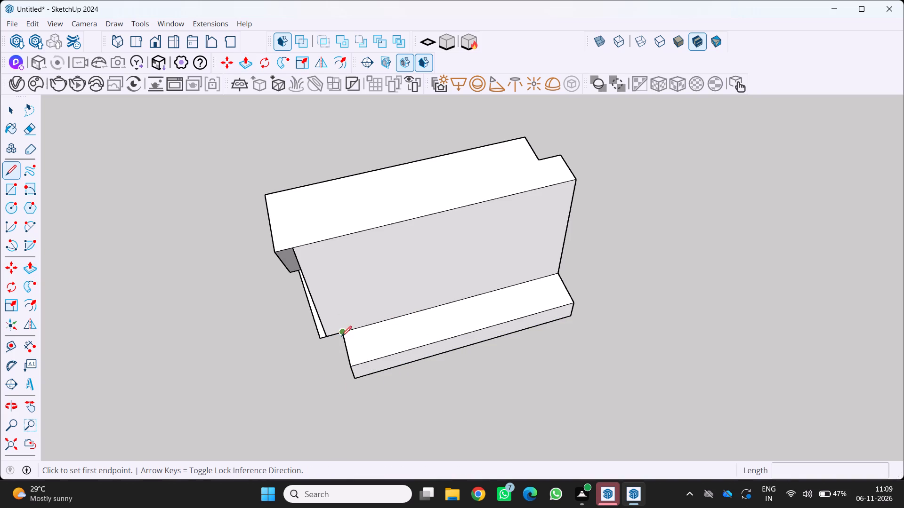
{"action": "left_click_drag", "start_coordinate": [342, 333], "coordinate": [346, 331]}
{"action": "left_click", "coordinate": [571, 183]}
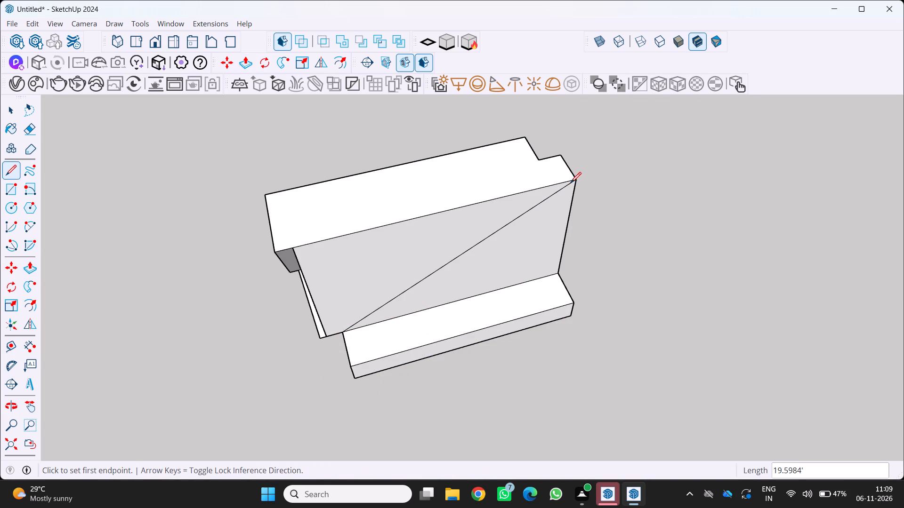
{"action": "key", "text": "l"}
{"action": "left_click_drag", "start_coordinate": [295, 249], "coordinate": [309, 258]}
{"action": "left_click_drag", "start_coordinate": [556, 274], "coordinate": [561, 274]}
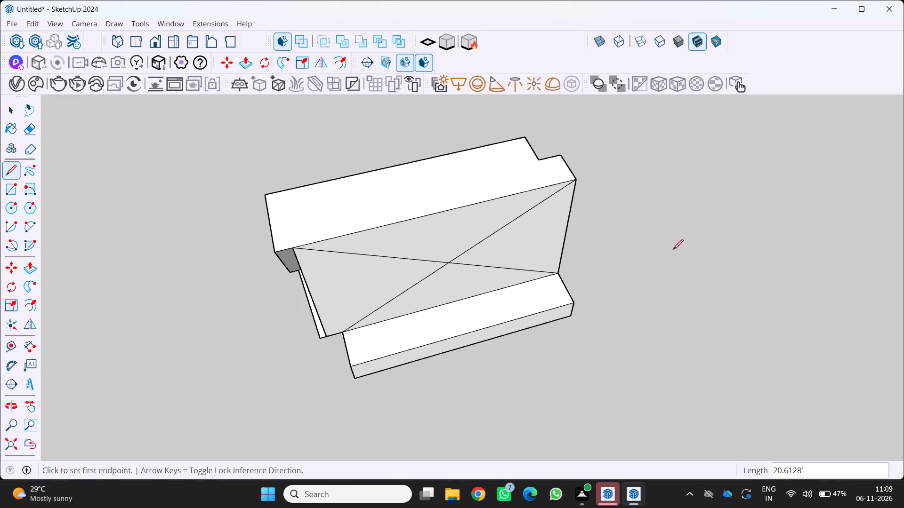
{"action": "key", "text": "space"}
{"action": "key", "text": "space"}
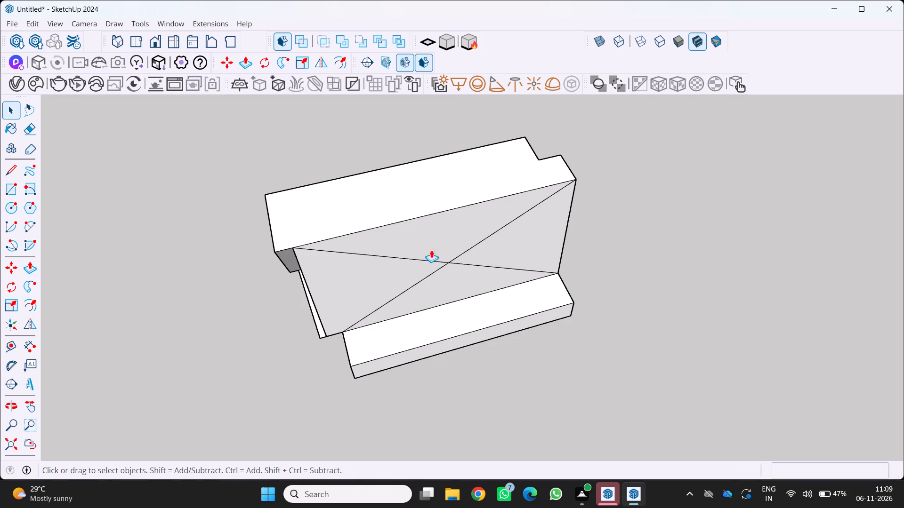
Pull the top triangle of the crossed long face slightly outward.
{"action": "key", "text": "p"}
{"action": "left_click", "coordinate": [426, 223]}
{"action": "left_click", "coordinate": [423, 234]}
Pull the long face's lower triangle outward in stages, finishing with a pull of about 0.6'.
{"action": "middle_click_drag", "start_coordinate": [451, 278], "coordinate": [439, 156]}
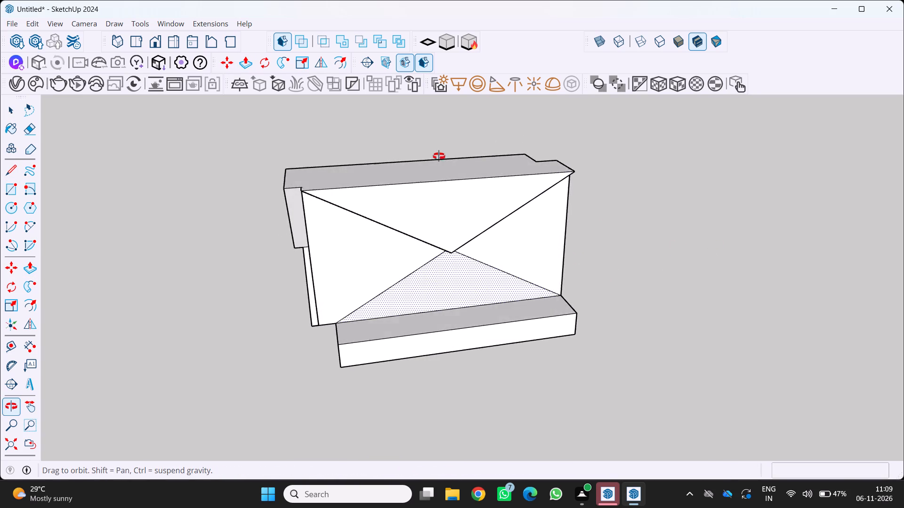
{"action": "middle_click_drag", "start_coordinate": [439, 156], "coordinate": [439, 157]}
{"action": "scroll", "coordinate": [457, 294], "scroll_direction": "up", "scroll_amount": 4}
{"action": "middle_click_drag", "start_coordinate": [442, 289], "coordinate": [378, 269]}
{"action": "left_click_drag", "start_coordinate": [436, 262], "coordinate": [430, 266]}
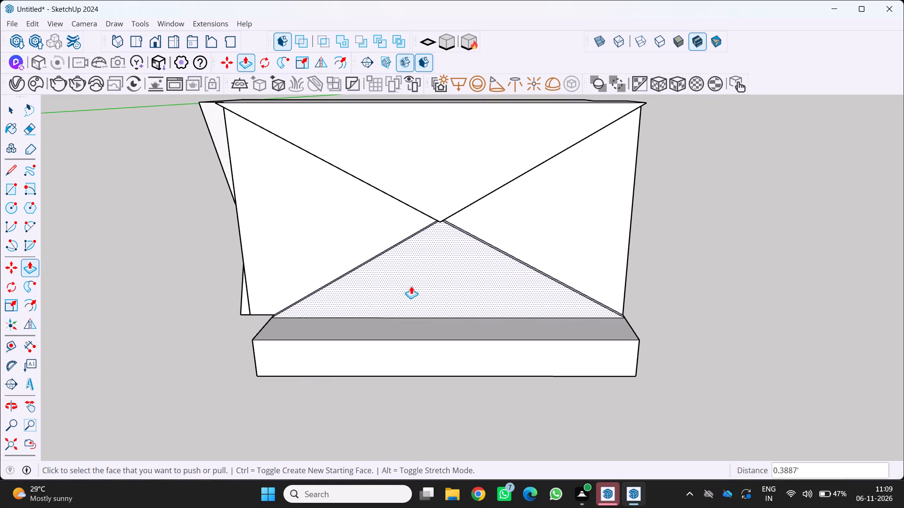
{"action": "left_click", "coordinate": [412, 286]}
{"action": "left_click", "coordinate": [427, 288]}
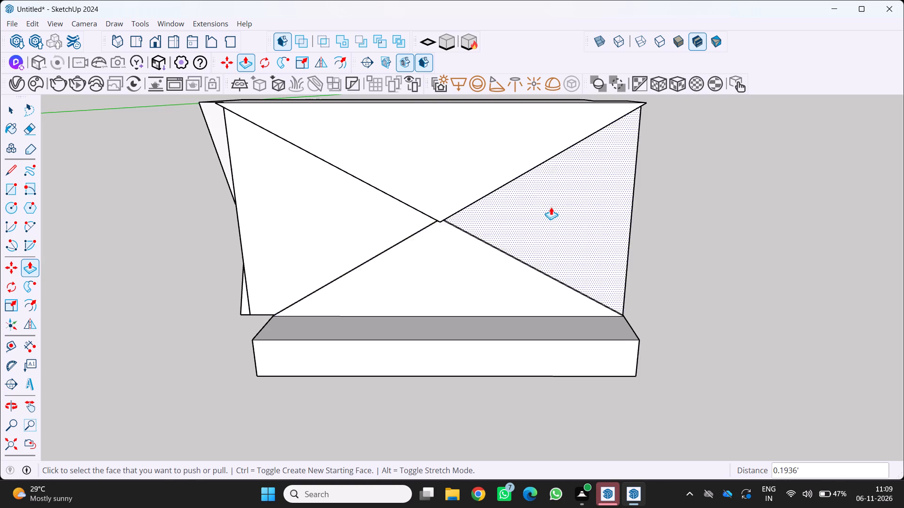
{"action": "scroll", "coordinate": [553, 199], "scroll_direction": "up", "scroll_amount": 4}
{"action": "middle_click_drag", "start_coordinate": [467, 242], "coordinate": [441, 282]}
{"action": "scroll", "coordinate": [554, 195], "scroll_direction": "down", "scroll_amount": 4}
{"action": "middle_click_drag", "start_coordinate": [591, 169], "coordinate": [903, 88]}
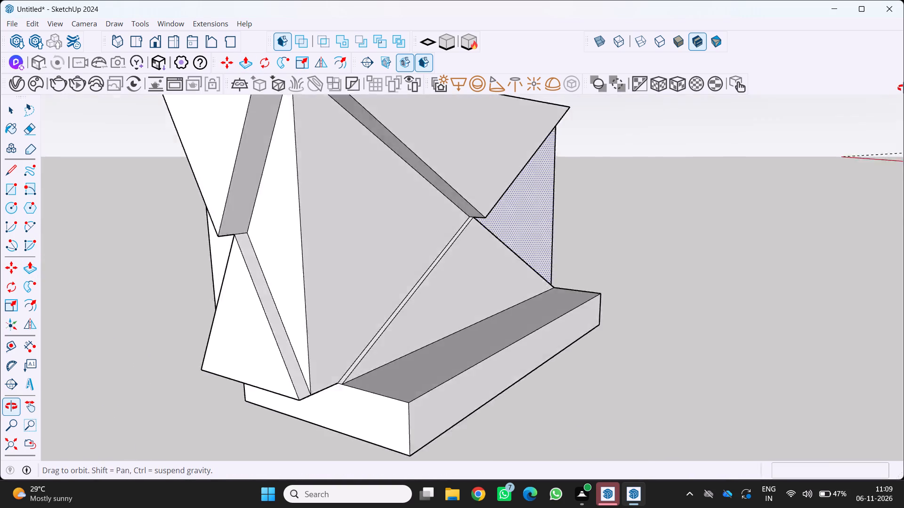
{"action": "middle_click_drag", "start_coordinate": [903, 88], "coordinate": [903, 79]}
{"action": "left_click_drag", "start_coordinate": [484, 292], "coordinate": [496, 294]}
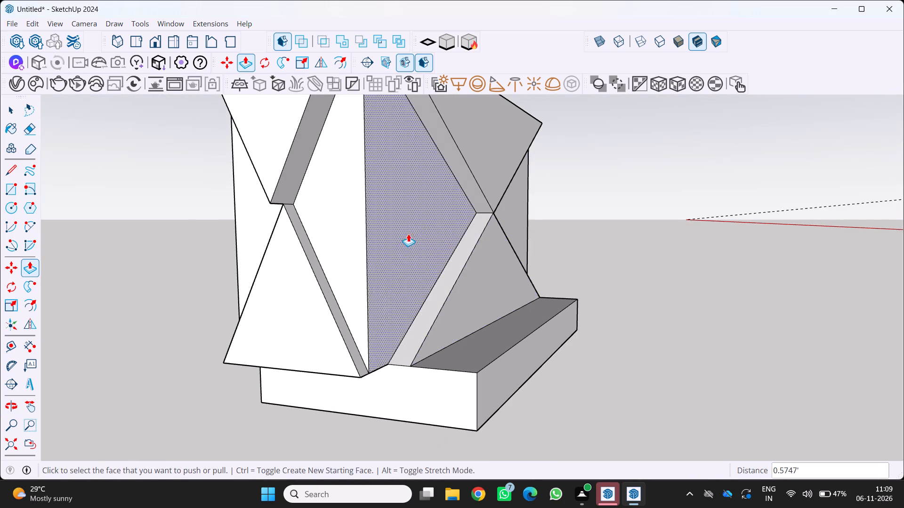
Pull the long face's two side triangles outward about 0.8' each, in line with the lower triangle.
{"action": "scroll", "coordinate": [417, 224], "scroll_direction": "down", "scroll_amount": 9}
{"action": "middle_click_drag", "start_coordinate": [503, 222], "coordinate": [381, 307]}
{"action": "middle_click", "coordinate": [379, 307]}
{"action": "middle_click", "coordinate": [376, 307]}
{"action": "scroll", "coordinate": [420, 218], "scroll_direction": "up", "scroll_amount": 5}
{"action": "left_click_drag", "start_coordinate": [428, 210], "coordinate": [457, 230]}
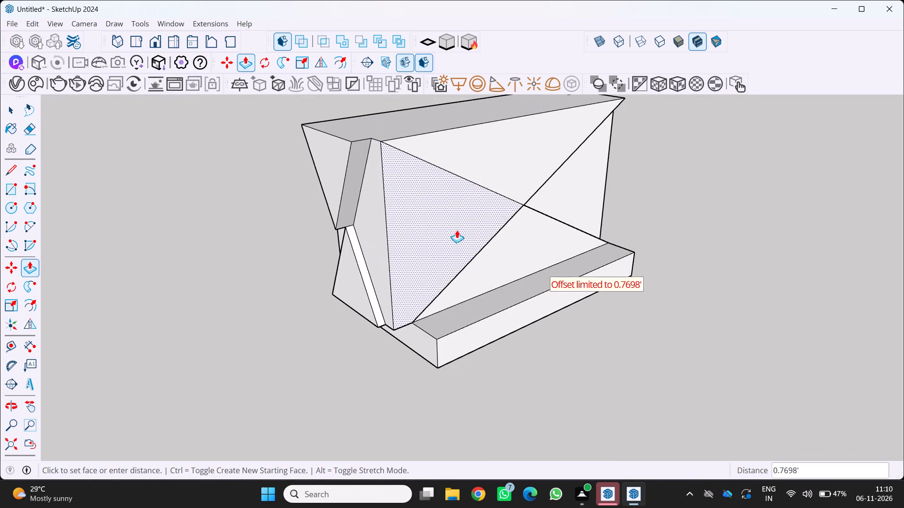
{"action": "left_click_drag", "start_coordinate": [457, 230], "coordinate": [457, 229]}
{"action": "left_click_drag", "start_coordinate": [574, 179], "coordinate": [581, 189]}
Examine the long face's triangles and the point where their diagonal edges meet.
{"action": "scroll", "coordinate": [531, 216], "scroll_direction": "down", "scroll_amount": 5}
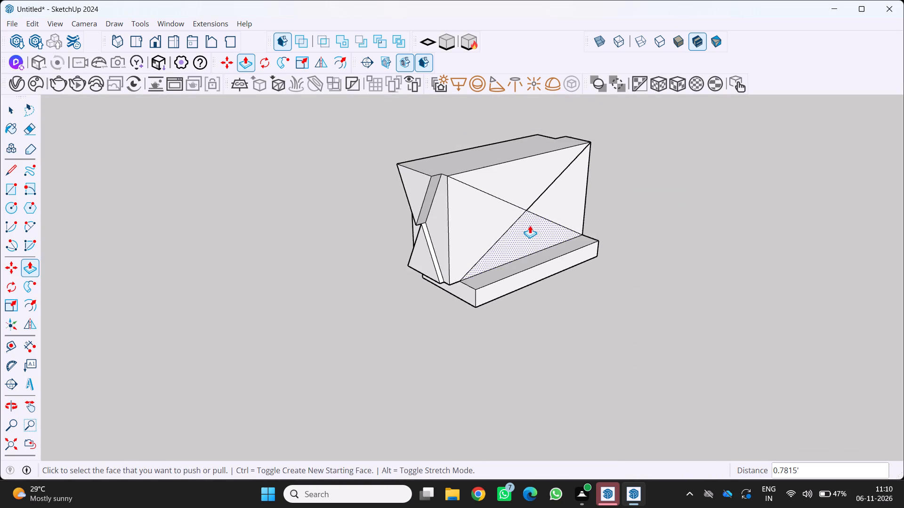
{"action": "middle_click_drag", "start_coordinate": [528, 227], "coordinate": [411, 278]}
{"action": "scroll", "coordinate": [513, 230], "scroll_direction": "up", "scroll_amount": 11}
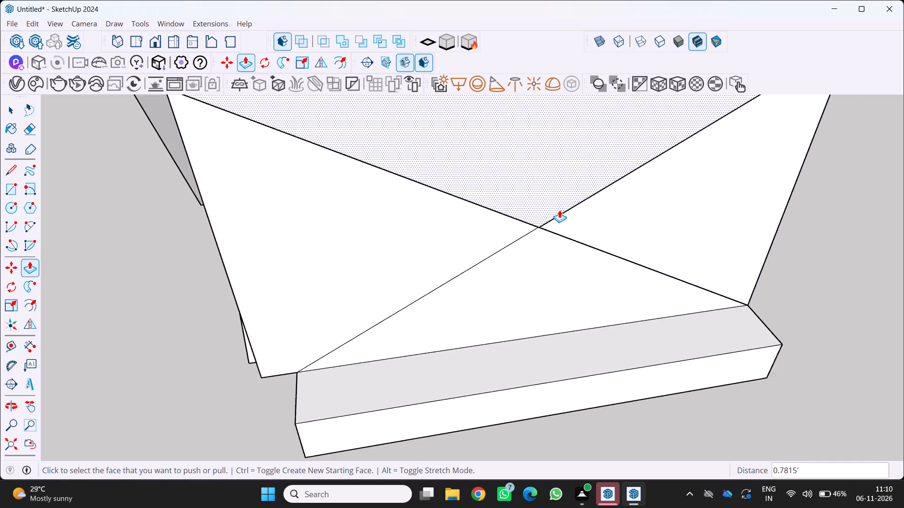
{"action": "scroll", "coordinate": [559, 210], "scroll_direction": "up", "scroll_amount": 10}
{"action": "scroll", "coordinate": [530, 243], "scroll_direction": "down", "scroll_amount": 15}
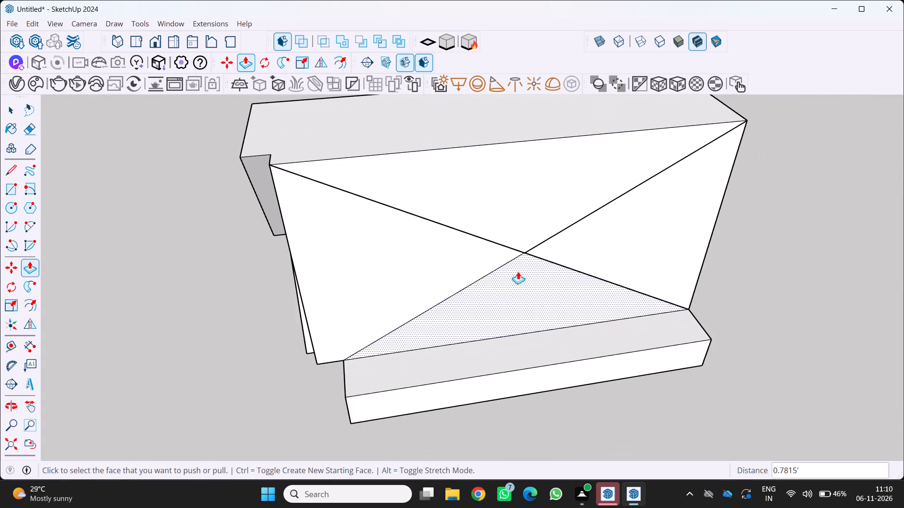
{"action": "scroll", "coordinate": [516, 282], "scroll_direction": "down", "scroll_amount": 5}
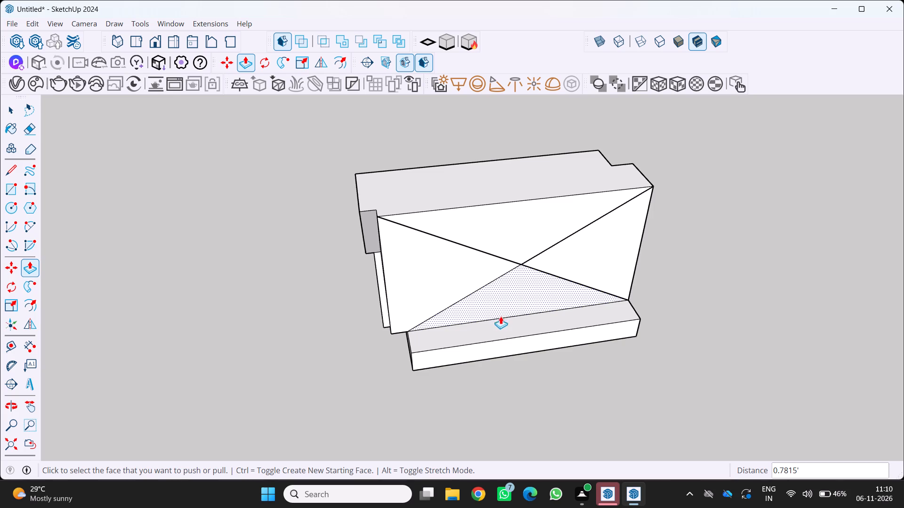
{"action": "middle_click_drag", "start_coordinate": [506, 320], "coordinate": [591, 324]}
{"action": "scroll", "coordinate": [500, 241], "scroll_direction": "up", "scroll_amount": 8}
{"action": "key", "text": "space"}
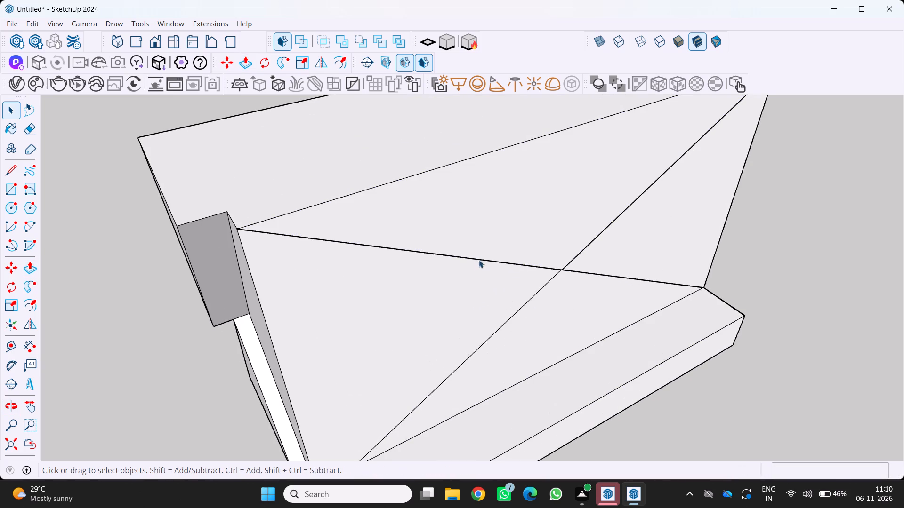
Draw an inverted triangle with a top edge about 6.9' long inside the long face's top triangle, its tip near the diagonals' crossing.
{"action": "left_click", "coordinate": [474, 258]}
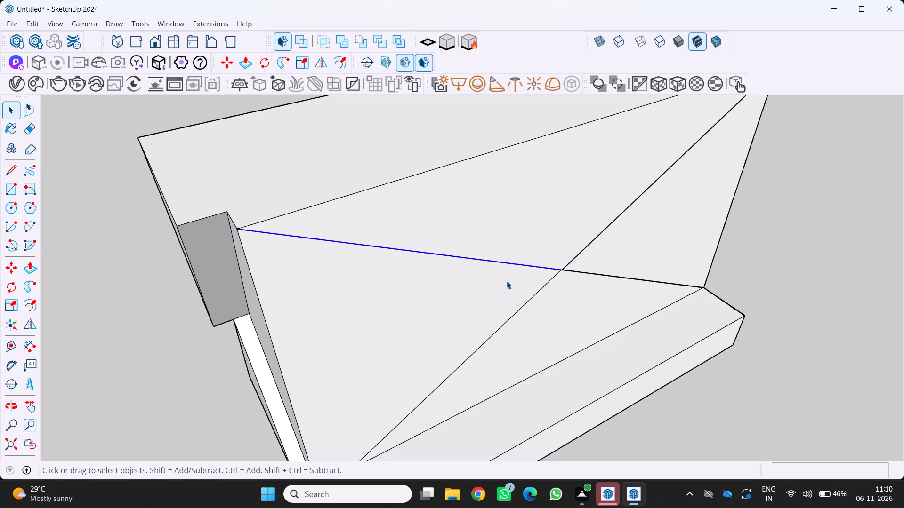
{"action": "scroll", "coordinate": [528, 292], "scroll_direction": "down", "scroll_amount": 4}
{"action": "middle_click_drag", "start_coordinate": [525, 290], "coordinate": [526, 291]}
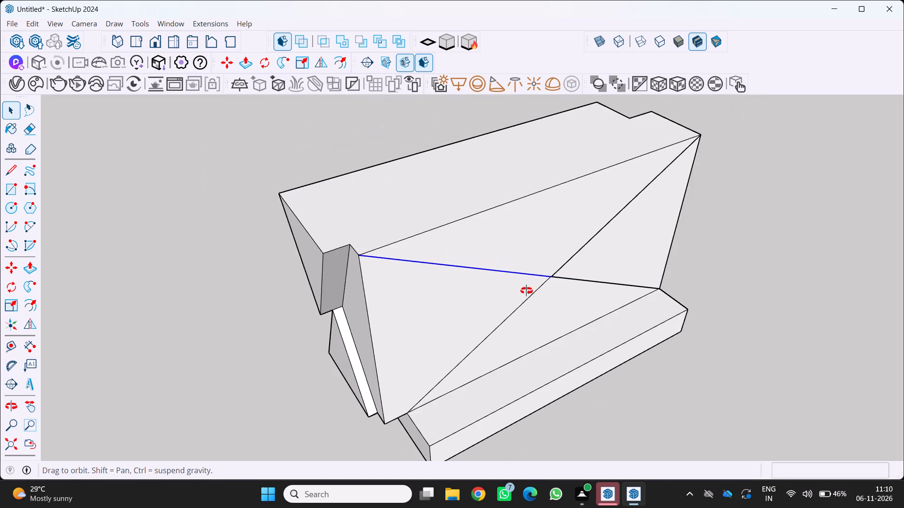
{"action": "middle_click_drag", "start_coordinate": [526, 291], "coordinate": [433, 327]}
{"action": "scroll", "coordinate": [434, 328], "scroll_direction": "up", "scroll_amount": 1}
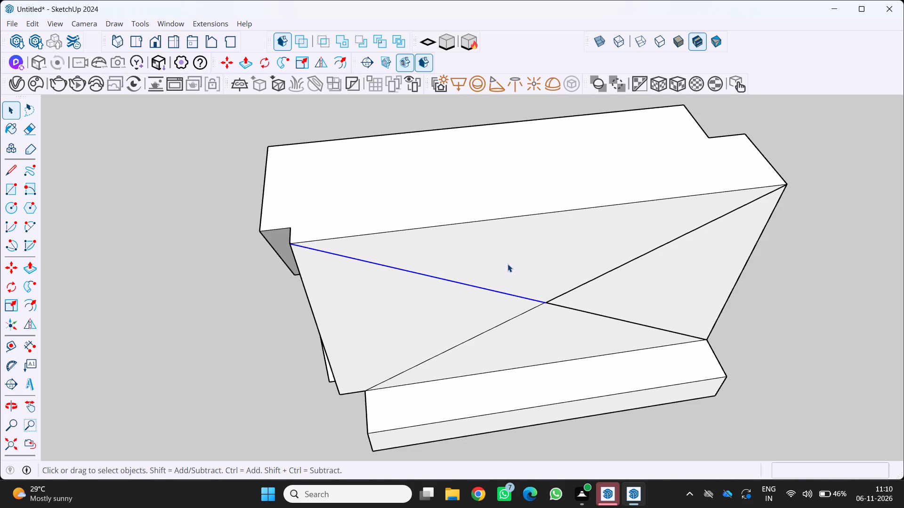
{"action": "key", "text": "v"}
{"action": "key", "text": "l"}
{"action": "left_click_drag", "start_coordinate": [454, 236], "coordinate": [459, 236]}
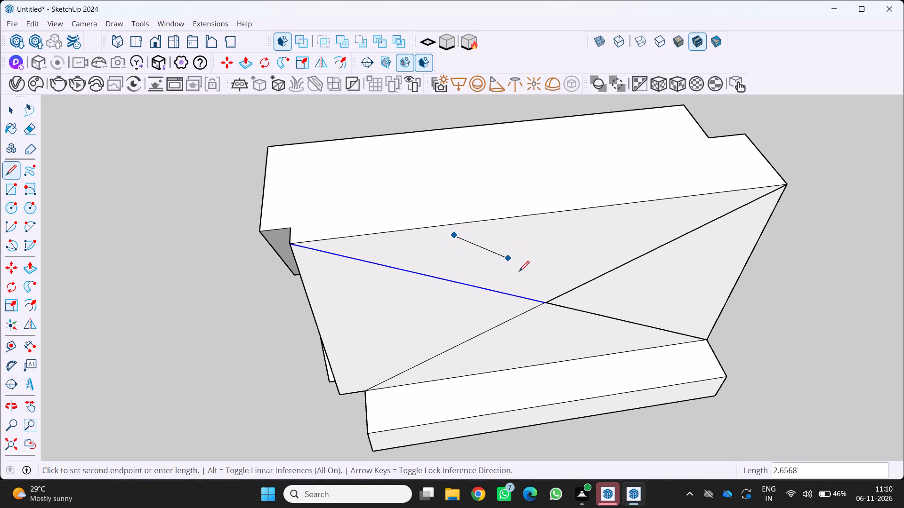
{"action": "left_click_drag", "start_coordinate": [547, 297], "coordinate": [550, 290]}
{"action": "left_click", "coordinate": [637, 224]}
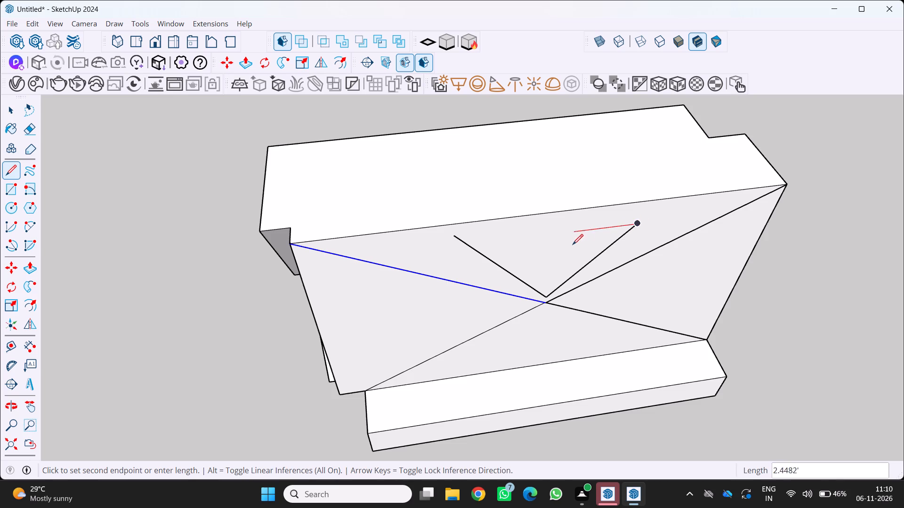
{"action": "left_click_drag", "start_coordinate": [452, 234], "coordinate": [456, 235]}
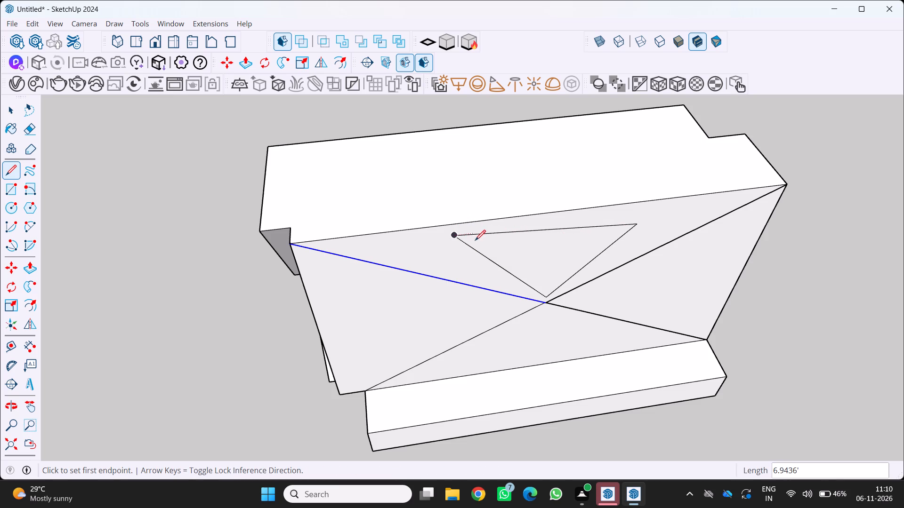
Draw a smaller inverted triangle inside the new one, with its left slanted side about 2.9' long.
{"action": "left_click", "coordinate": [502, 246]}
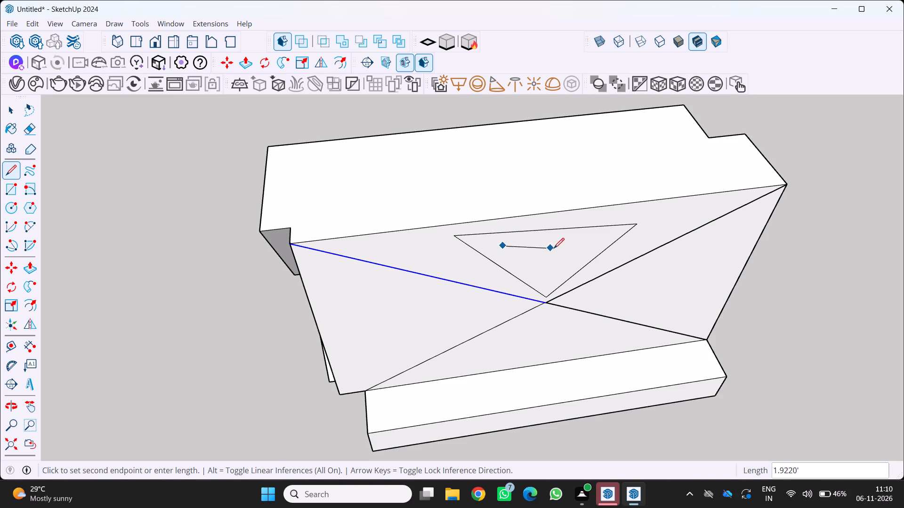
{"action": "left_click", "coordinate": [587, 244]}
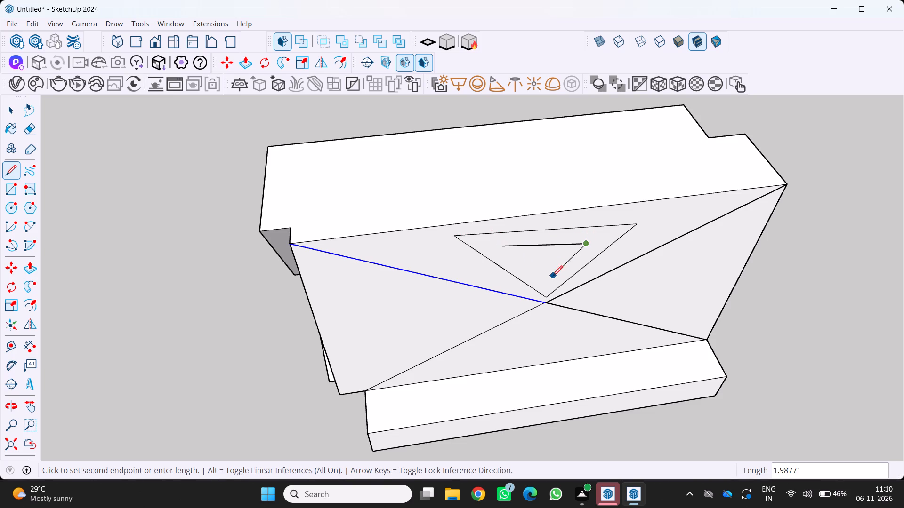
{"action": "left_click_drag", "start_coordinate": [552, 276], "coordinate": [549, 271]}
{"action": "left_click_drag", "start_coordinate": [505, 247], "coordinate": [509, 250]}
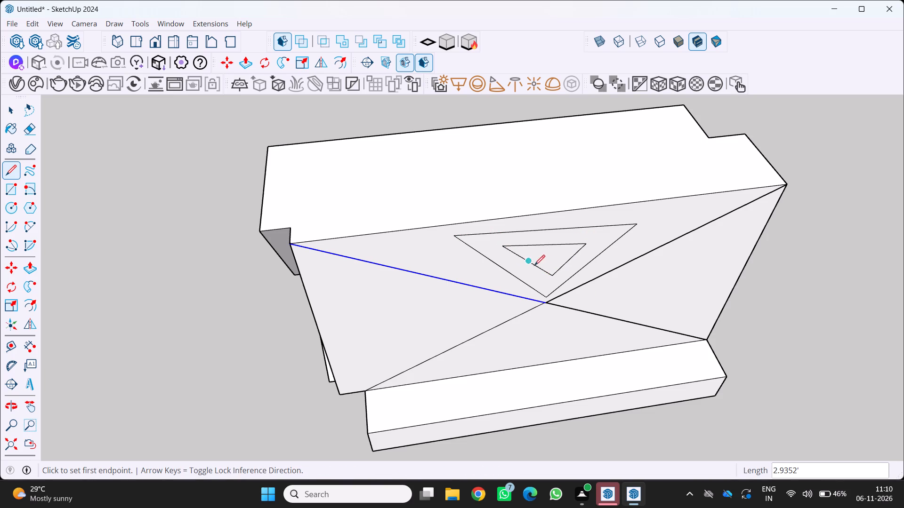
Pull the band between the two inverted triangles outward about 0.56' as a raised triangular frame.
{"action": "key", "text": "p"}
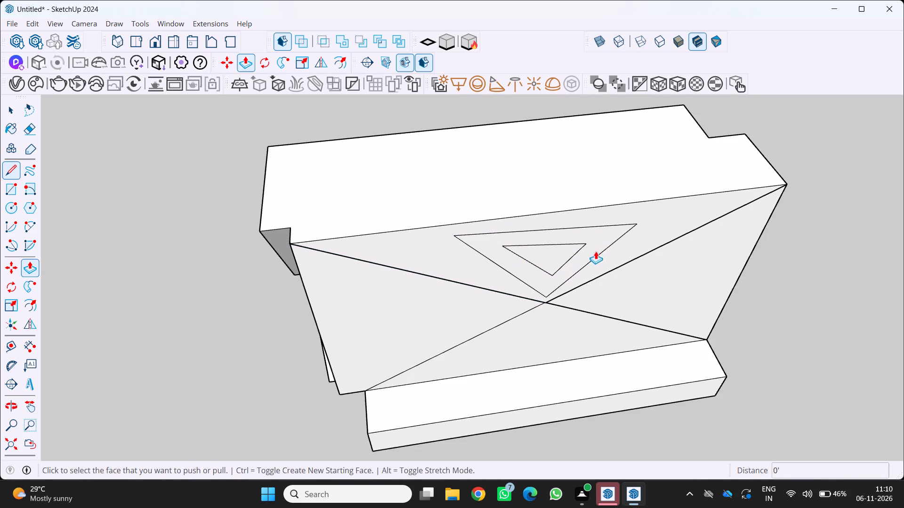
{"action": "left_click", "coordinate": [596, 229]}
{"action": "left_click", "coordinate": [597, 241]}
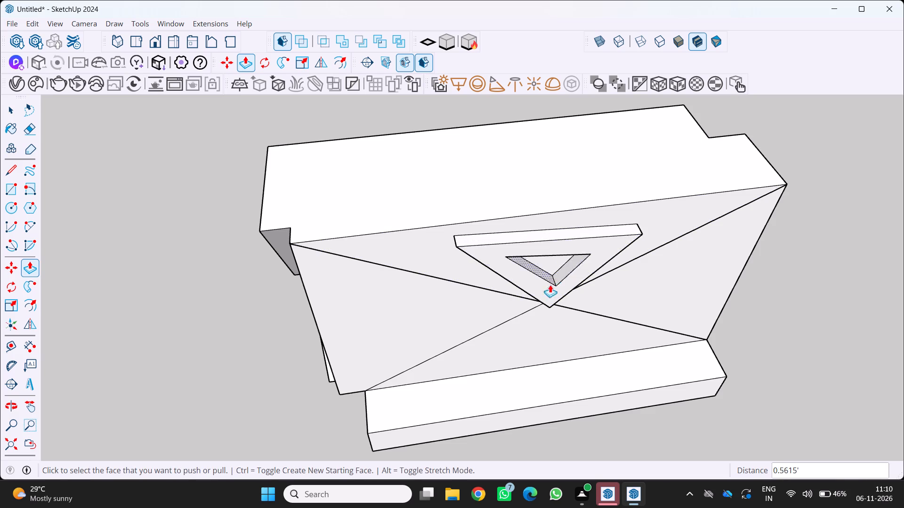
Pull the front of the triangular frame outward by about another 0.6'.
{"action": "middle_click_drag", "start_coordinate": [550, 285], "coordinate": [546, 187]}
{"action": "middle_click", "coordinate": [546, 187]}
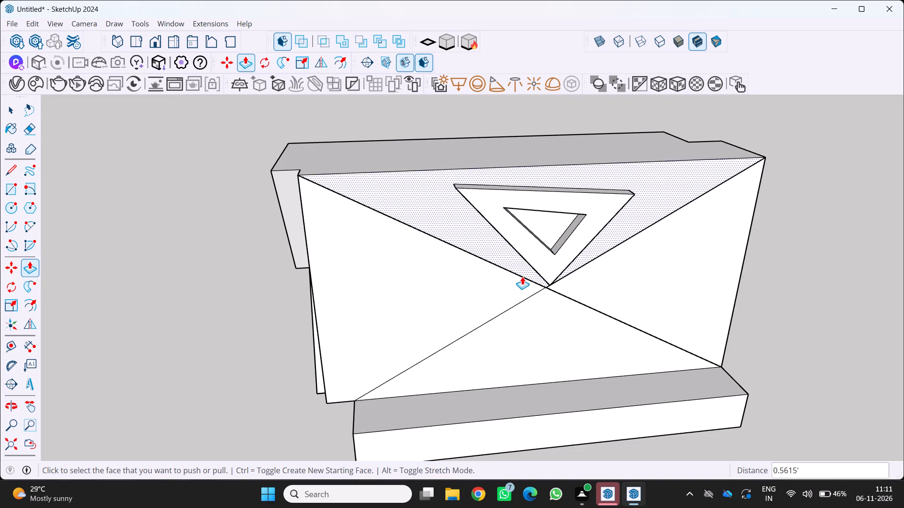
{"action": "scroll", "coordinate": [582, 244], "scroll_direction": "up", "scroll_amount": 1}
{"action": "middle_click_drag", "start_coordinate": [577, 247], "coordinate": [446, 276]}
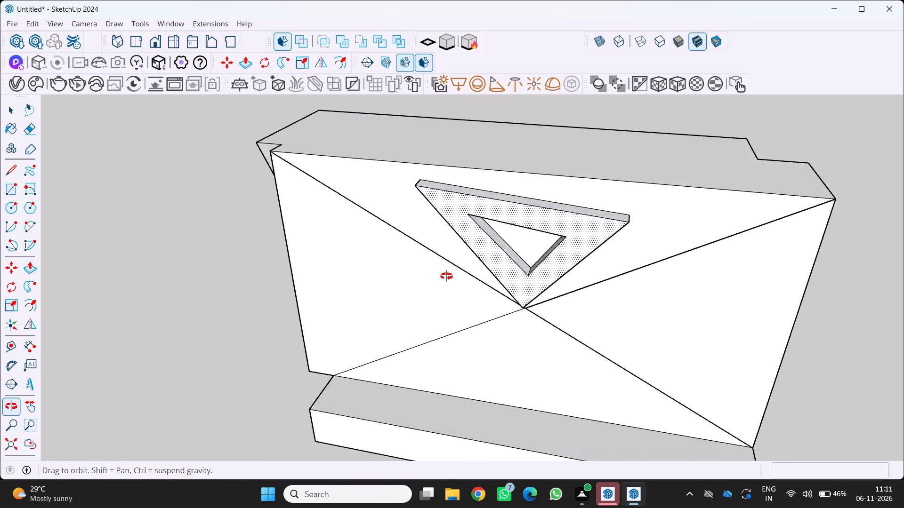
{"action": "middle_click_drag", "start_coordinate": [446, 276], "coordinate": [379, 302]}
{"action": "middle_click", "coordinate": [379, 302]}
{"action": "scroll", "coordinate": [413, 274], "scroll_direction": "down", "scroll_amount": 6}
{"action": "scroll", "coordinate": [492, 266], "scroll_direction": "up", "scroll_amount": 4}
{"action": "middle_click_drag", "start_coordinate": [484, 269], "coordinate": [549, 254]}
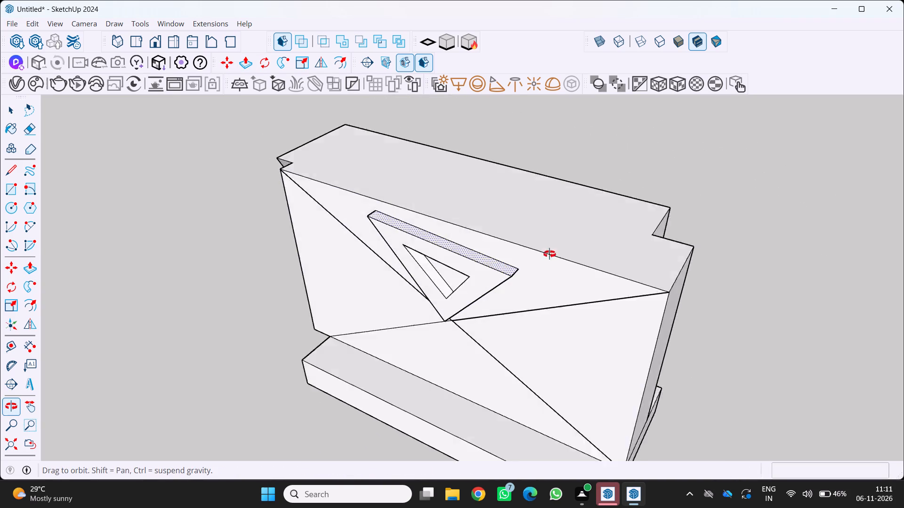
{"action": "middle_click_drag", "start_coordinate": [549, 254], "coordinate": [565, 247]}
{"action": "middle_click_drag", "start_coordinate": [566, 246], "coordinate": [570, 244]}
{"action": "scroll", "coordinate": [496, 274], "scroll_direction": "up", "scroll_amount": 3}
{"action": "middle_click_drag", "start_coordinate": [490, 274], "coordinate": [570, 202]}
{"action": "scroll", "coordinate": [490, 274], "scroll_direction": "up", "scroll_amount": 1}
{"action": "middle_click", "coordinate": [570, 201]}
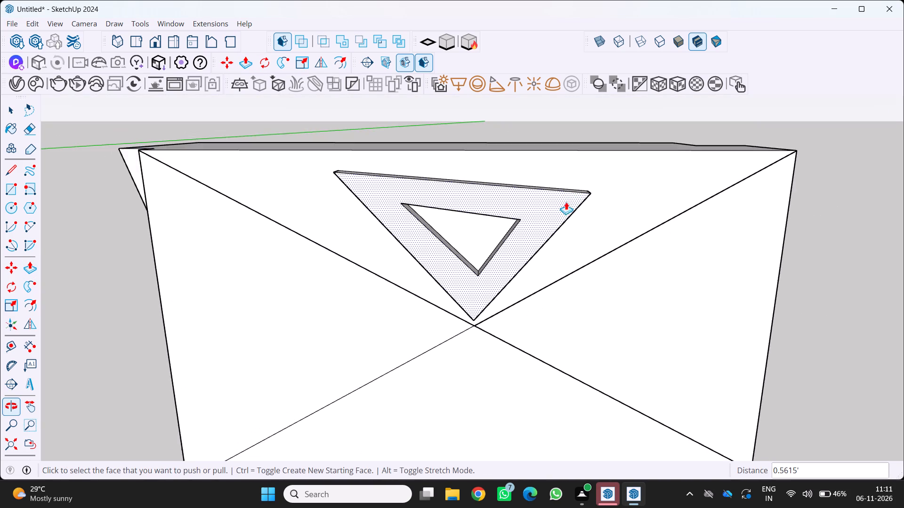
{"action": "scroll", "coordinate": [514, 230], "scroll_direction": "up", "scroll_amount": 1}
{"action": "left_click_drag", "start_coordinate": [415, 240], "coordinate": [418, 246]}
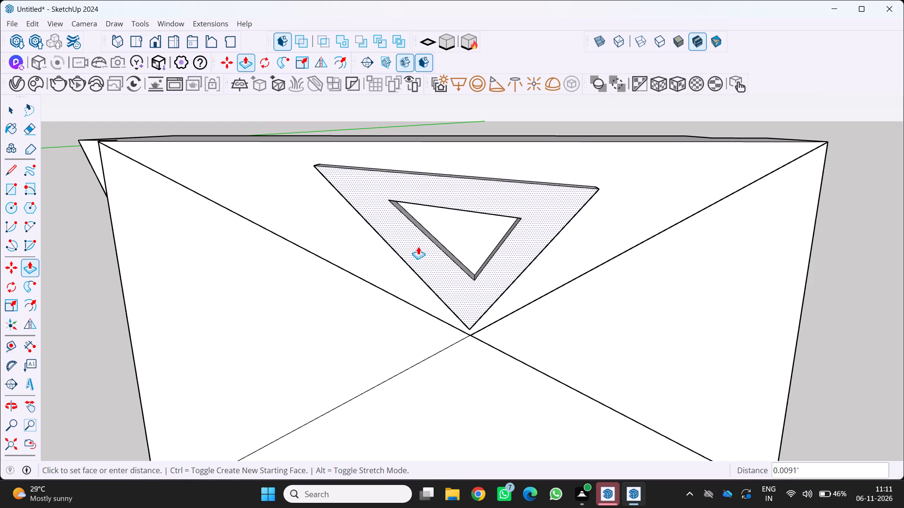
{"action": "left_click_drag", "start_coordinate": [418, 246], "coordinate": [420, 249]}
Pull the right slanted side of the triangular frame outward about 0.27' to widen that arm.
{"action": "scroll", "coordinate": [488, 289], "scroll_direction": "down", "scroll_amount": 4}
{"action": "middle_click_drag", "start_coordinate": [487, 292], "coordinate": [342, 234]}
{"action": "middle_click", "coordinate": [341, 235]}
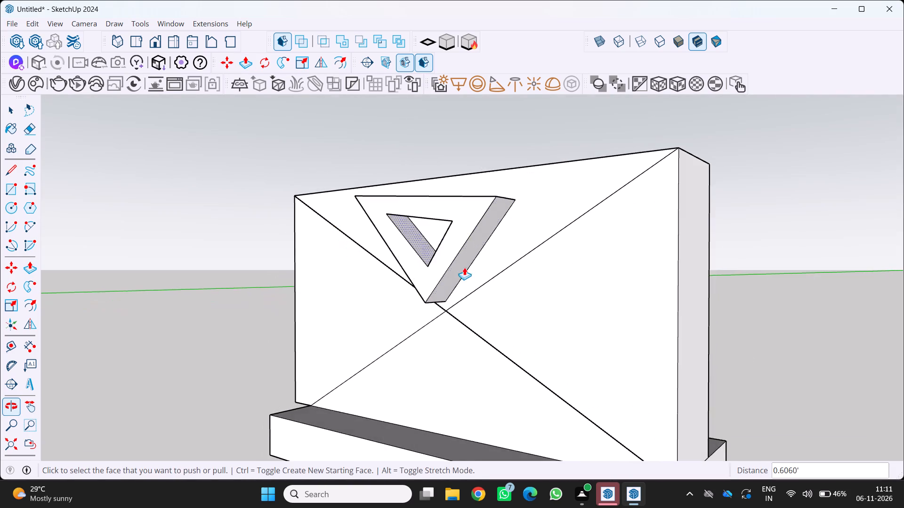
{"action": "scroll", "coordinate": [468, 263], "scroll_direction": "up", "scroll_amount": 2}
{"action": "left_click_drag", "start_coordinate": [460, 262], "coordinate": [468, 266]}
Pull the left slanted side of the triangular frame outward about 0.33' to widen that arm.
{"action": "scroll", "coordinate": [455, 270], "scroll_direction": "down", "scroll_amount": 3}
{"action": "middle_click_drag", "start_coordinate": [450, 277], "coordinate": [476, 320]}
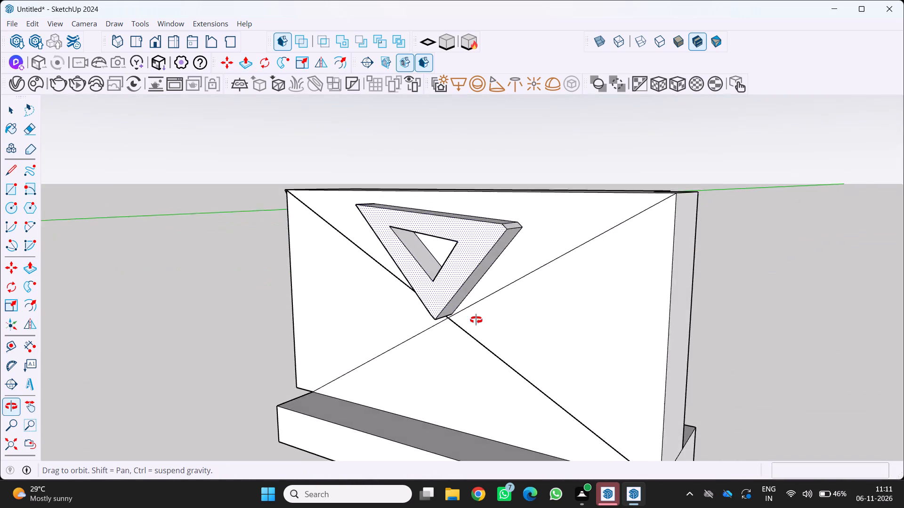
{"action": "middle_click_drag", "start_coordinate": [476, 320], "coordinate": [495, 365]}
{"action": "scroll", "coordinate": [482, 269], "scroll_direction": "up", "scroll_amount": 3}
{"action": "middle_click_drag", "start_coordinate": [456, 271], "coordinate": [704, 219]}
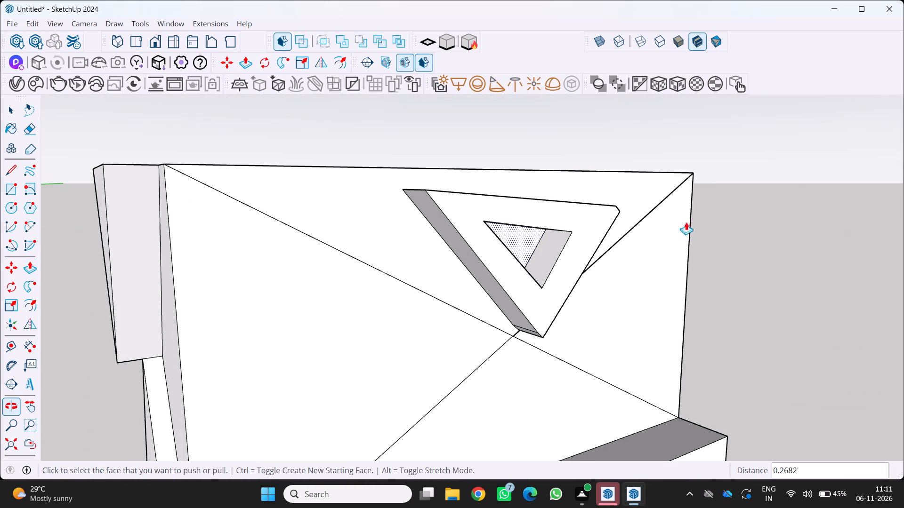
{"action": "scroll", "coordinate": [553, 256], "scroll_direction": "down", "scroll_amount": 4}
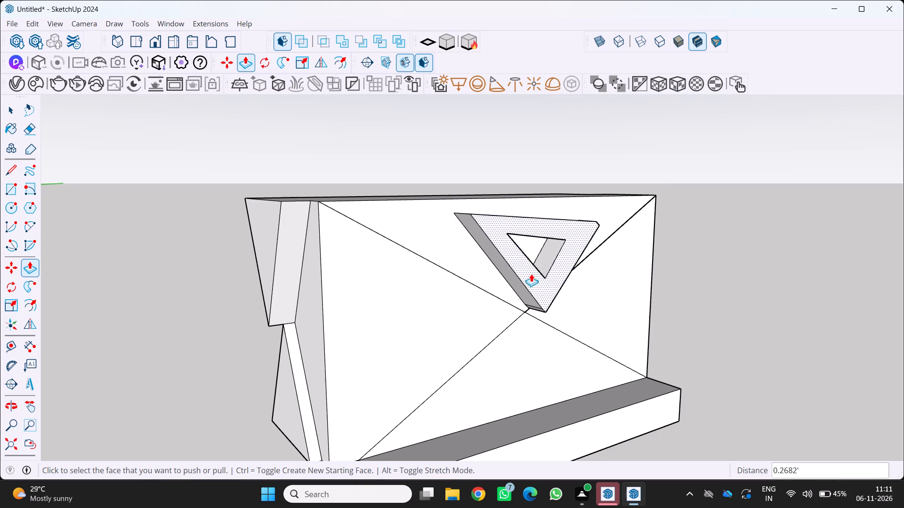
{"action": "left_click_drag", "start_coordinate": [511, 274], "coordinate": [504, 279]}
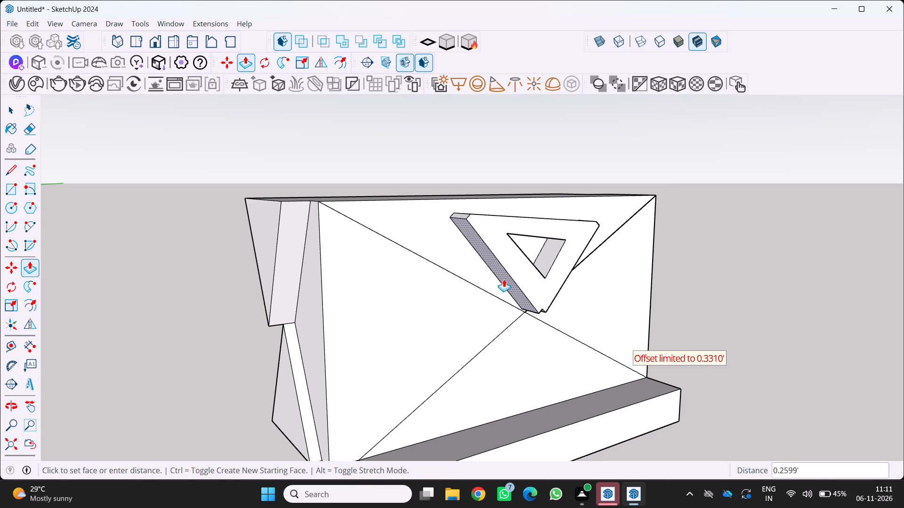
{"action": "left_click_drag", "start_coordinate": [504, 279], "coordinate": [502, 279]}
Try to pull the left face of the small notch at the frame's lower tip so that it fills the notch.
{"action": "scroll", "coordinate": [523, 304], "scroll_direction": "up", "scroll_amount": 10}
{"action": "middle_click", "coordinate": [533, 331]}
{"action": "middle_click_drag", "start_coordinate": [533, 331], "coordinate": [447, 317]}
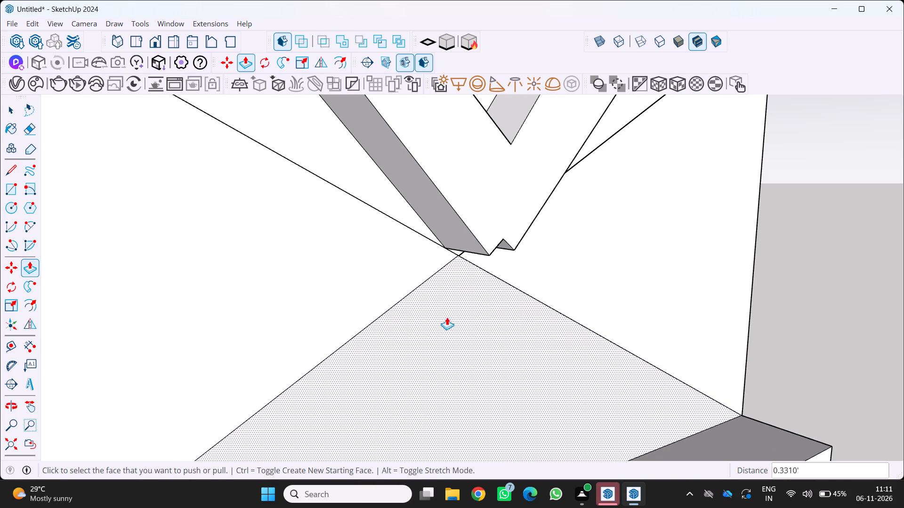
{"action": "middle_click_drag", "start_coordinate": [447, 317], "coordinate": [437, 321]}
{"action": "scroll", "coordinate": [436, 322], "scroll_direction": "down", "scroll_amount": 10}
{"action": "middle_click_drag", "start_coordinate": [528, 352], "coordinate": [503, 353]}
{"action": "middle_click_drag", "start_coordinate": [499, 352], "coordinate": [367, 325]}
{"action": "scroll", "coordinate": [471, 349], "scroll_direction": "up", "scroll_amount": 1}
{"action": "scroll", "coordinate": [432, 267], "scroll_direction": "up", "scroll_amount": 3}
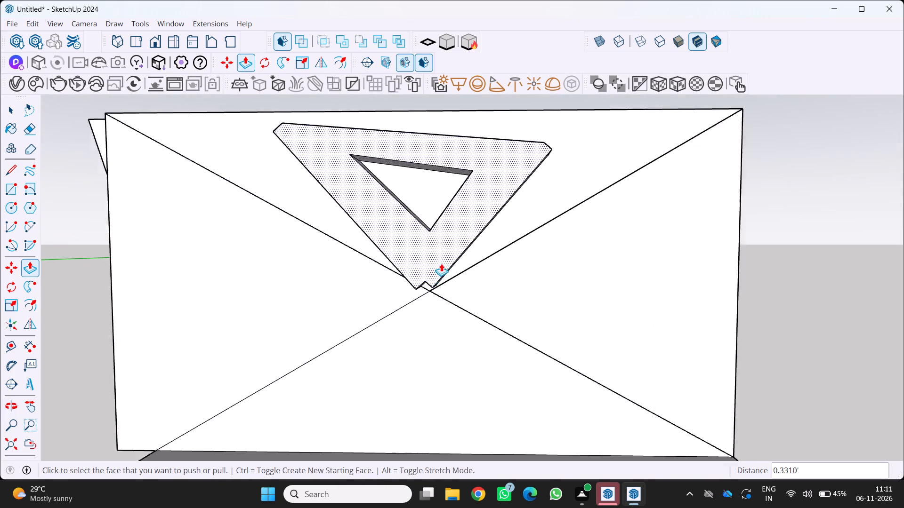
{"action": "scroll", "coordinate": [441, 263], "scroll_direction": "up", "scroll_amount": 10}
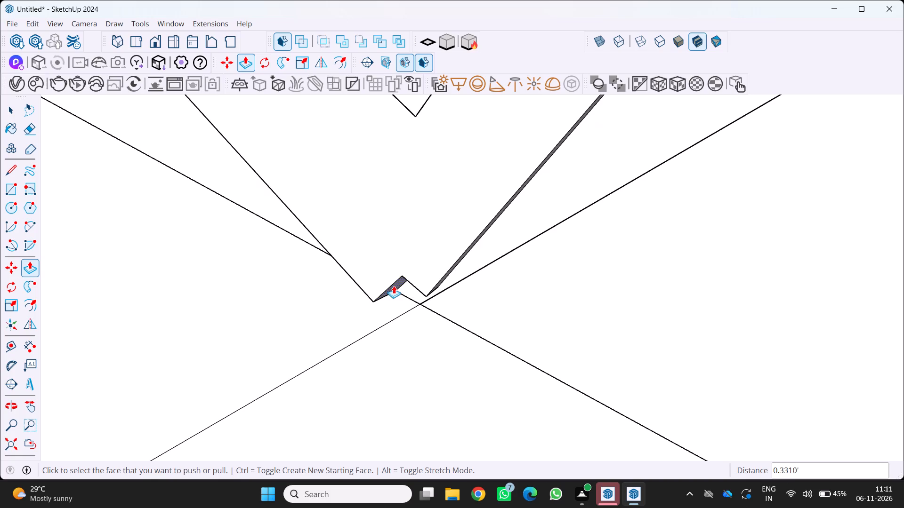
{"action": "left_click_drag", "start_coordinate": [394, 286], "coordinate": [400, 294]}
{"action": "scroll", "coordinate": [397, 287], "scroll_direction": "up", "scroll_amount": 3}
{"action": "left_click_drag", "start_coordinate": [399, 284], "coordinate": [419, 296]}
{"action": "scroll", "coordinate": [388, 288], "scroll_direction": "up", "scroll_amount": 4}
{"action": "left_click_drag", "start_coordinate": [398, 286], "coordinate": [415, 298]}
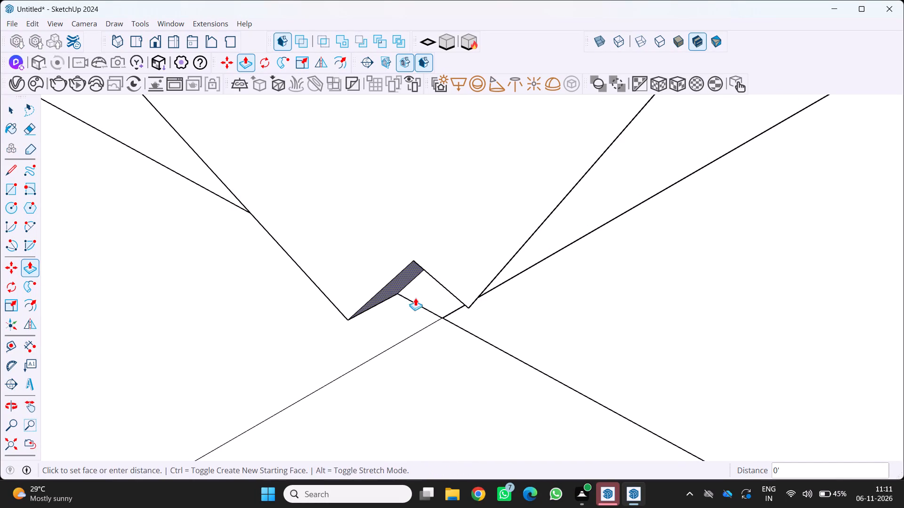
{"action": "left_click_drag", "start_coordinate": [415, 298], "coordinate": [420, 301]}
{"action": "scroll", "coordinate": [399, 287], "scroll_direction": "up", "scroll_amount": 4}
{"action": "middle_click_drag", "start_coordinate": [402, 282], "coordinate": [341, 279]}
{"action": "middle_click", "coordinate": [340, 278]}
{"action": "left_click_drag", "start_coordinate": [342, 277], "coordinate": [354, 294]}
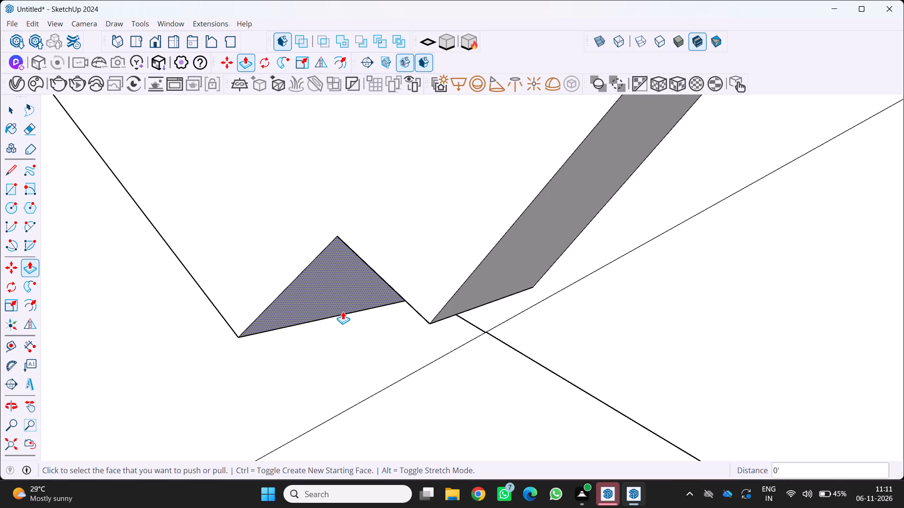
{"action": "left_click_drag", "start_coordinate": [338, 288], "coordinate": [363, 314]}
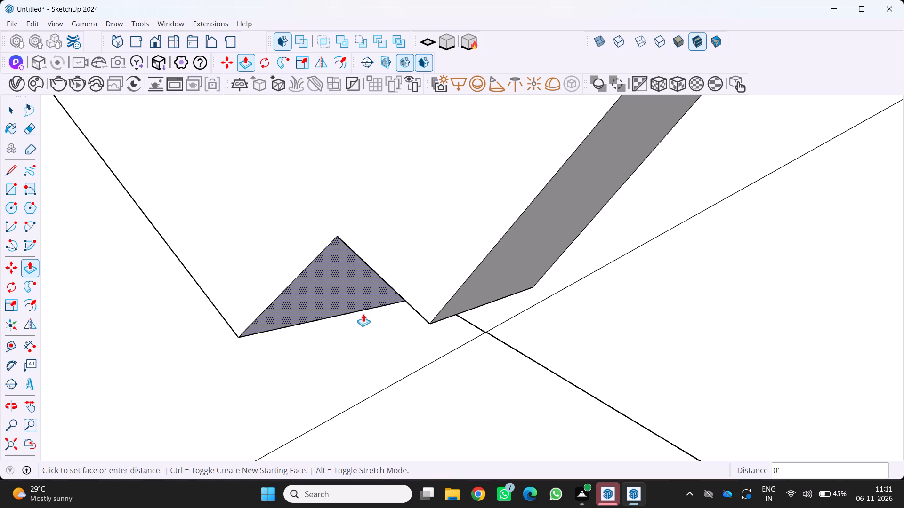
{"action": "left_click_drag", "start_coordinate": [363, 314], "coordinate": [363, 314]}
Pull the right face of the notch at the frame's lower tip toward the opposite face to narrow the gap.
{"action": "scroll", "coordinate": [328, 320], "scroll_direction": "down", "scroll_amount": 5}
{"action": "middle_click_drag", "start_coordinate": [332, 316], "coordinate": [437, 178]}
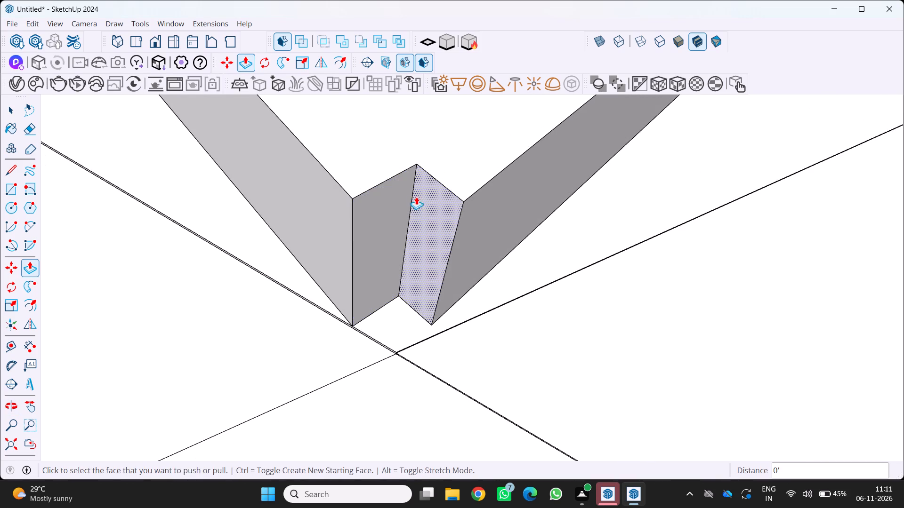
{"action": "left_click_drag", "start_coordinate": [422, 208], "coordinate": [346, 220]}
{"action": "scroll", "coordinate": [389, 230], "scroll_direction": "up", "scroll_amount": 3}
{"action": "left_click_drag", "start_coordinate": [391, 230], "coordinate": [337, 237]}
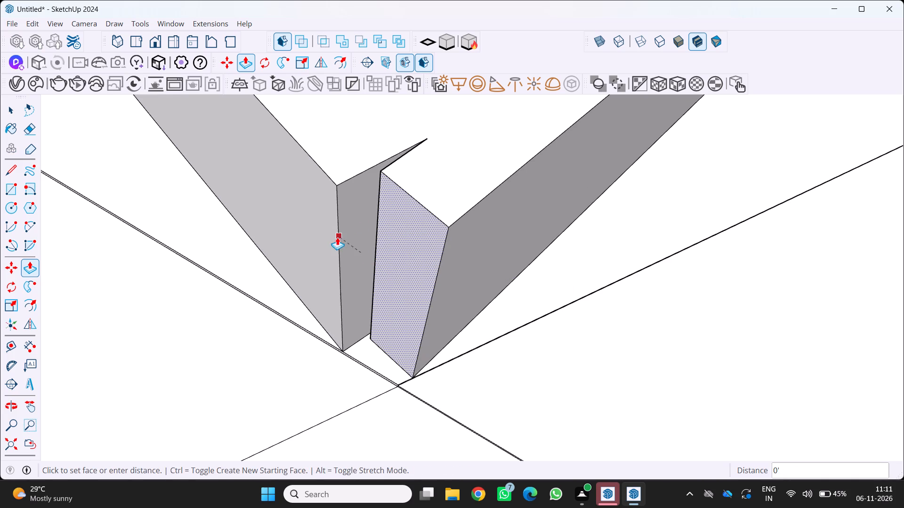
{"action": "left_click_drag", "start_coordinate": [337, 237], "coordinate": [336, 237]}
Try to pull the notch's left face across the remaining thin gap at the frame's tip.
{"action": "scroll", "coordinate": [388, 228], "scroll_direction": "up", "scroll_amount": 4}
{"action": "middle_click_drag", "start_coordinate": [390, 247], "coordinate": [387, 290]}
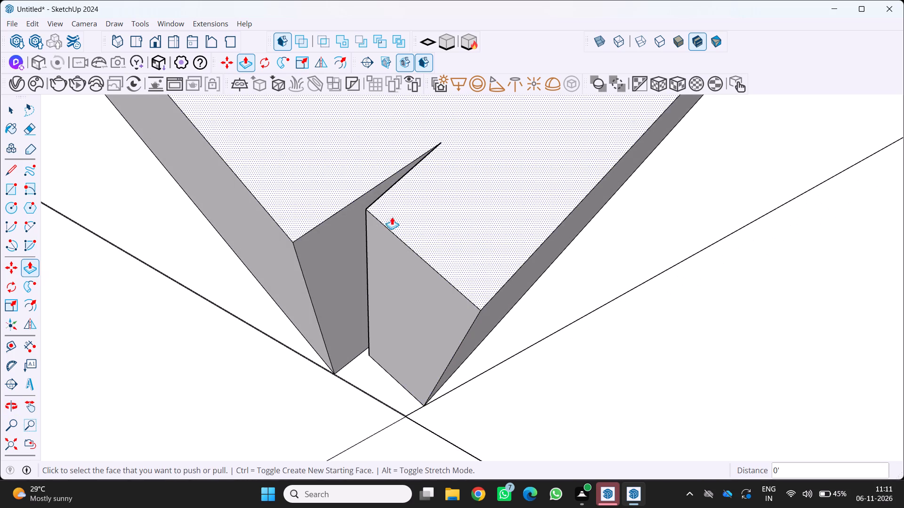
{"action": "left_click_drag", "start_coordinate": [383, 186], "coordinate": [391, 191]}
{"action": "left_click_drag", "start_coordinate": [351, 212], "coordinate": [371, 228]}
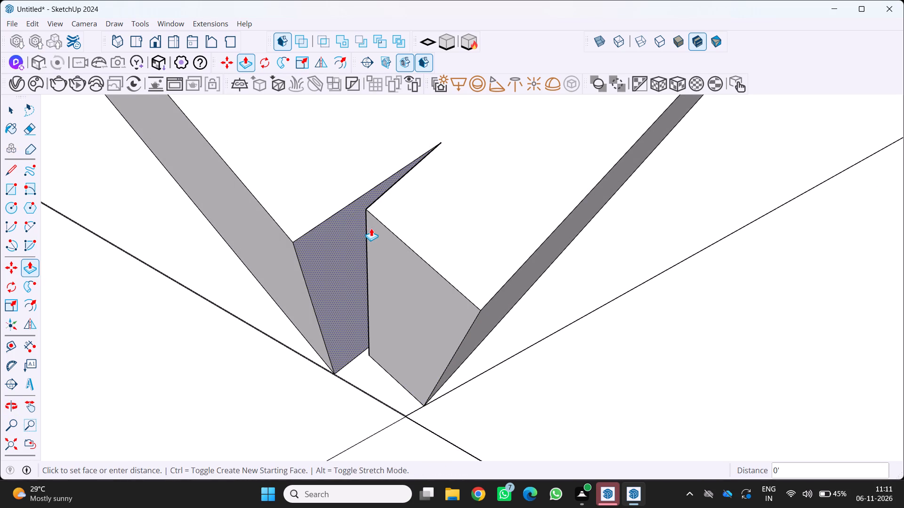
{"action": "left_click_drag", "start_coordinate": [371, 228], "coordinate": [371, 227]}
Examine the triangular frame's lower tip and its placement on the long face.
{"action": "scroll", "coordinate": [378, 226], "scroll_direction": "down", "scroll_amount": 17}
{"action": "middle_click", "coordinate": [381, 228]}
{"action": "scroll", "coordinate": [380, 230], "scroll_direction": "down", "scroll_amount": 1}
{"action": "middle_click_drag", "start_coordinate": [381, 238], "coordinate": [391, 273]}
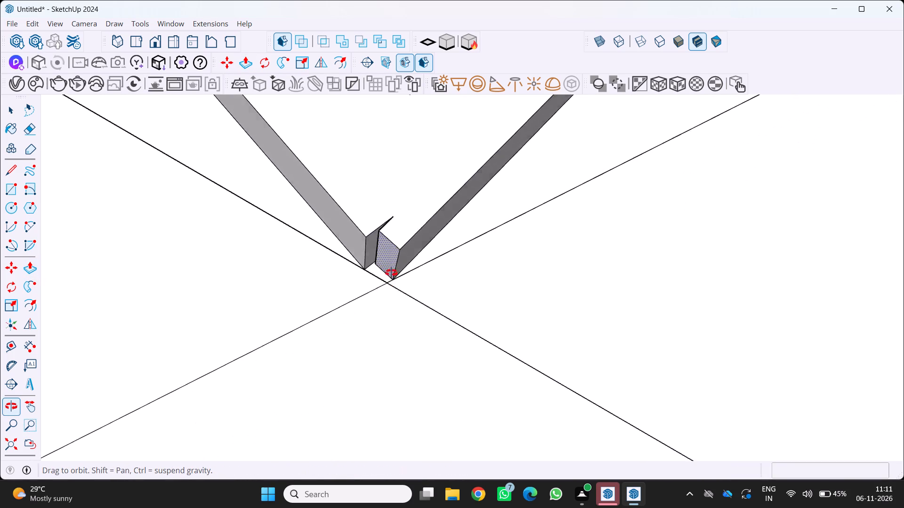
{"action": "middle_click_drag", "start_coordinate": [391, 273], "coordinate": [419, 432]}
{"action": "scroll", "coordinate": [418, 429], "scroll_direction": "down", "scroll_amount": 1}
{"action": "scroll", "coordinate": [385, 315], "scroll_direction": "down", "scroll_amount": 12}
{"action": "middle_click", "coordinate": [390, 335]}
{"action": "middle_click_drag", "start_coordinate": [388, 333], "coordinate": [353, 323]}
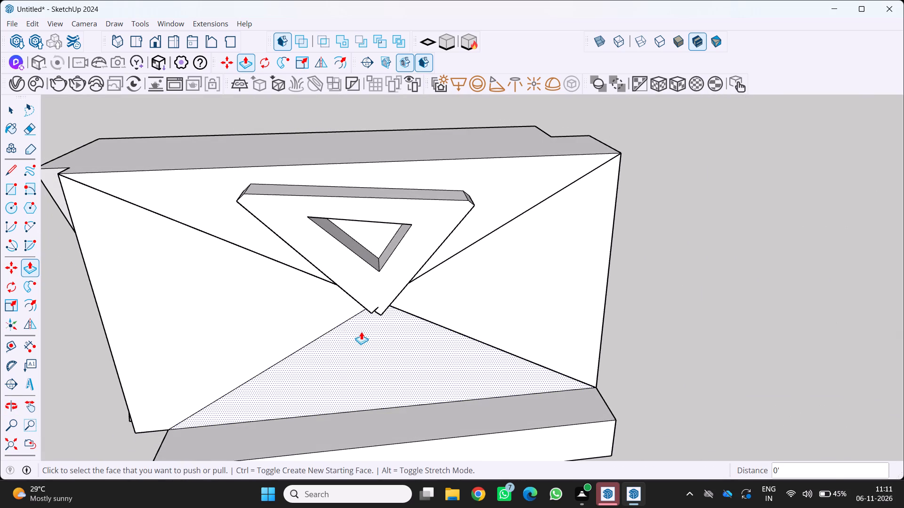
{"action": "scroll", "coordinate": [379, 311], "scroll_direction": "down", "scroll_amount": 4}
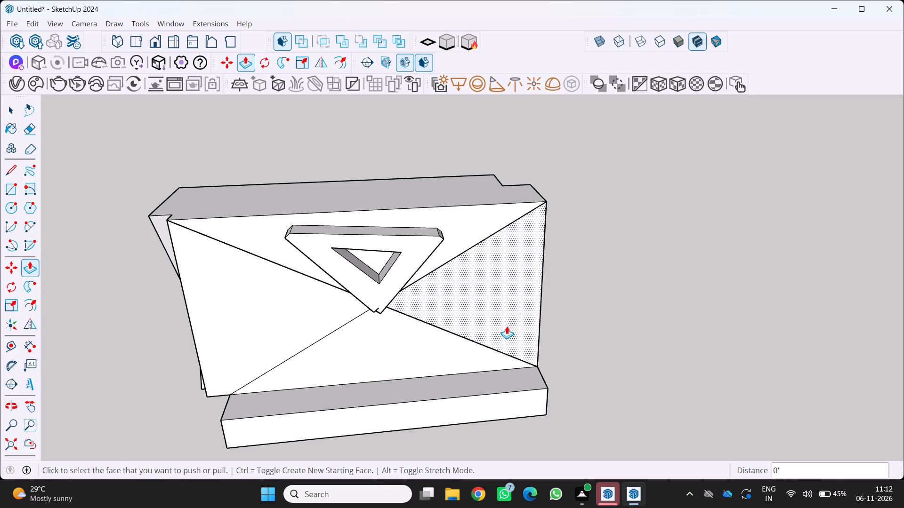
Examine the faceted block with the triangular frame from several sides and its placement relative to the banded block.
{"action": "scroll", "coordinate": [499, 334], "scroll_direction": "down", "scroll_amount": 3}
{"action": "middle_click_drag", "start_coordinate": [489, 336], "coordinate": [423, 346]}
{"action": "middle_click", "coordinate": [423, 346]}
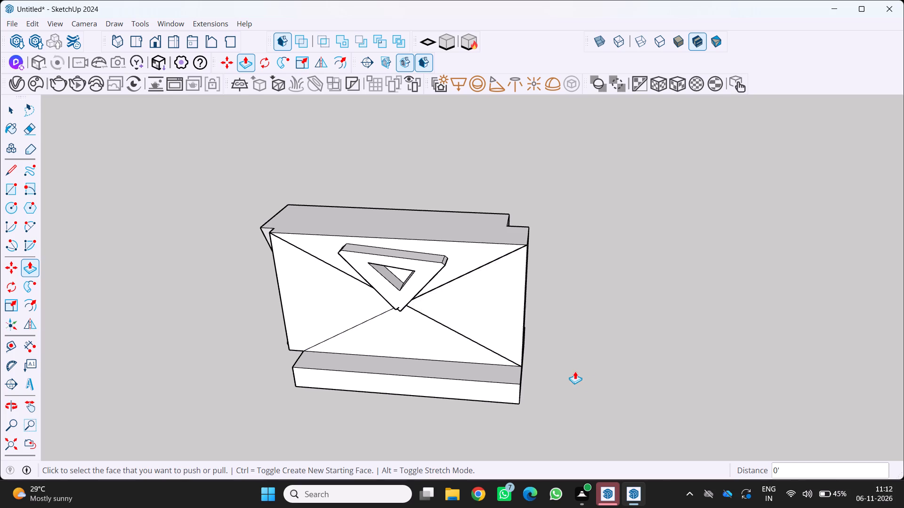
{"action": "scroll", "coordinate": [573, 373], "scroll_direction": "down", "scroll_amount": 5}
{"action": "middle_click_drag", "start_coordinate": [560, 369], "coordinate": [431, 317]}
{"action": "scroll", "coordinate": [431, 316], "scroll_direction": "up", "scroll_amount": 1}
{"action": "scroll", "coordinate": [434, 302], "scroll_direction": "down", "scroll_amount": 13}
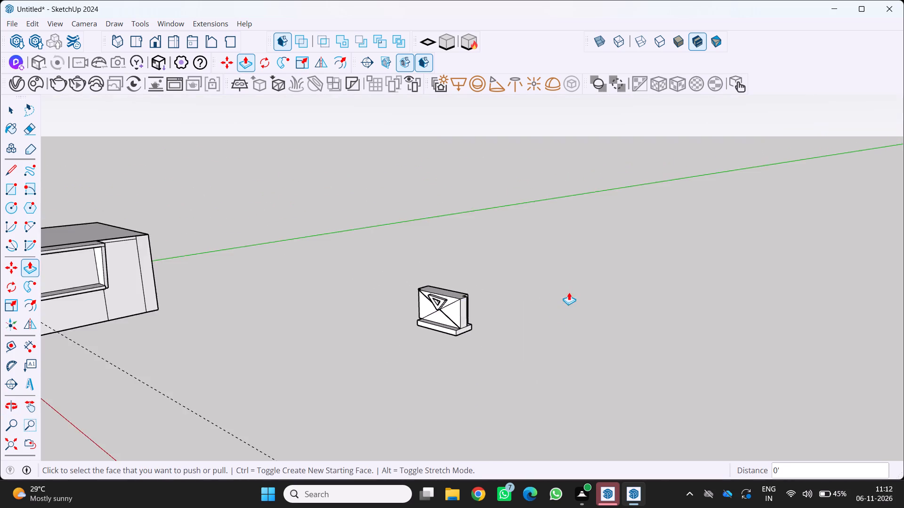
{"action": "scroll", "coordinate": [569, 292], "scroll_direction": "down", "scroll_amount": 10}
{"action": "middle_click_drag", "start_coordinate": [387, 350], "coordinate": [533, 296]}
{"action": "scroll", "coordinate": [432, 318], "scroll_direction": "up", "scroll_amount": 5}
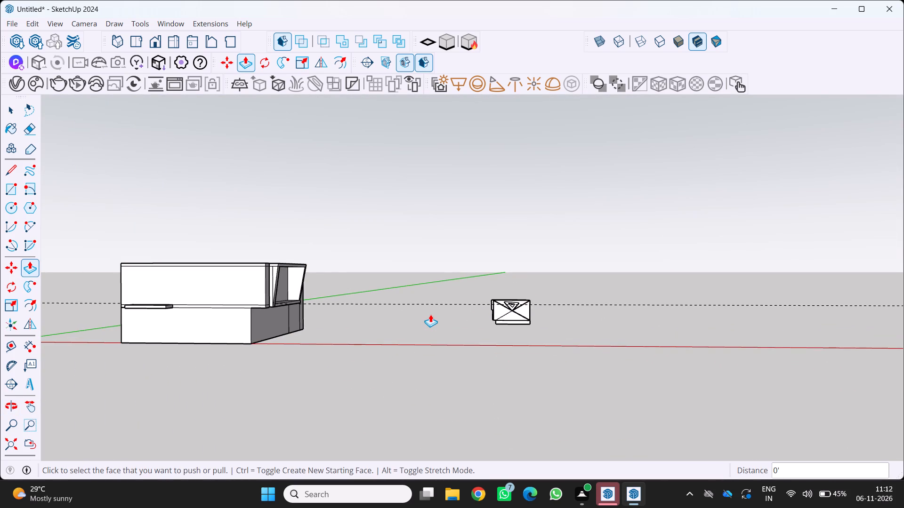
{"action": "middle_click_drag", "start_coordinate": [436, 311], "coordinate": [419, 389]}
{"action": "middle_click", "coordinate": [415, 387]}
{"action": "middle_click", "coordinate": [411, 383]}
{"action": "scroll", "coordinate": [407, 377], "scroll_direction": "up", "scroll_amount": 4}
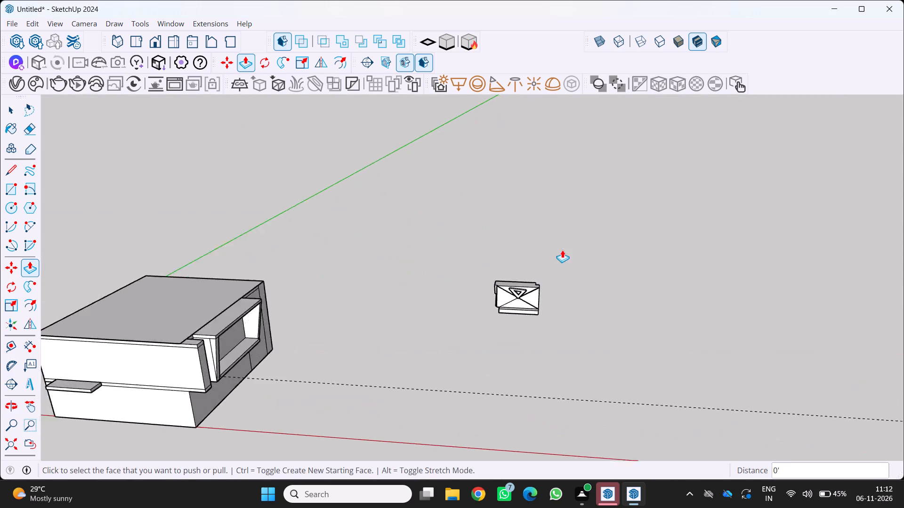
Pull the top face of the faceted block upward about 17.2'.
{"action": "scroll", "coordinate": [562, 250], "scroll_direction": "up", "scroll_amount": 4}
{"action": "middle_click_drag", "start_coordinate": [499, 285], "coordinate": [463, 340]}
{"action": "scroll", "coordinate": [463, 340], "scroll_direction": "up", "scroll_amount": 1}
{"action": "left_click_drag", "start_coordinate": [506, 293], "coordinate": [536, 273]}
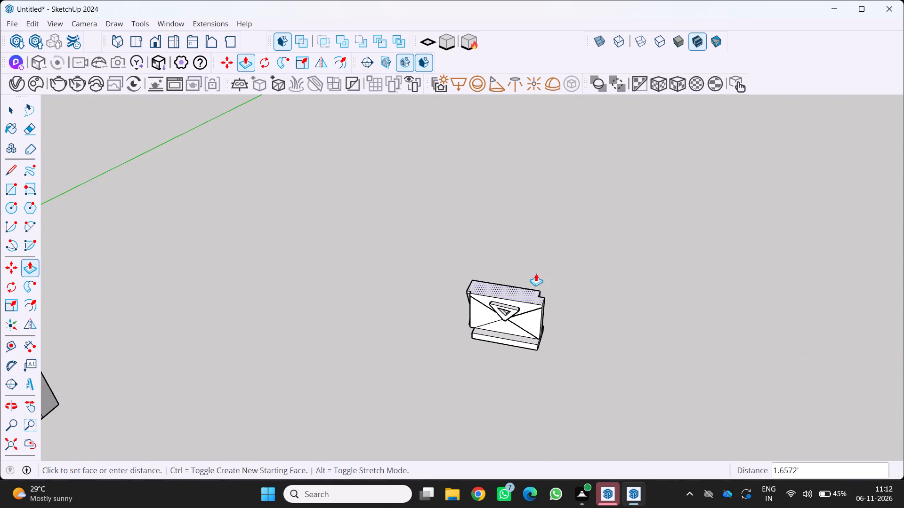
{"action": "left_click_drag", "start_coordinate": [536, 273], "coordinate": [600, 245]}
Pull the tall upper face behind the triangular frame outward about 3.7'.
{"action": "scroll", "coordinate": [530, 281], "scroll_direction": "down", "scroll_amount": 5}
{"action": "middle_click_drag", "start_coordinate": [517, 283], "coordinate": [564, 224]}
{"action": "middle_click", "coordinate": [565, 223]}
{"action": "scroll", "coordinate": [477, 299], "scroll_direction": "up", "scroll_amount": 5}
{"action": "middle_click_drag", "start_coordinate": [493, 289], "coordinate": [581, 306]}
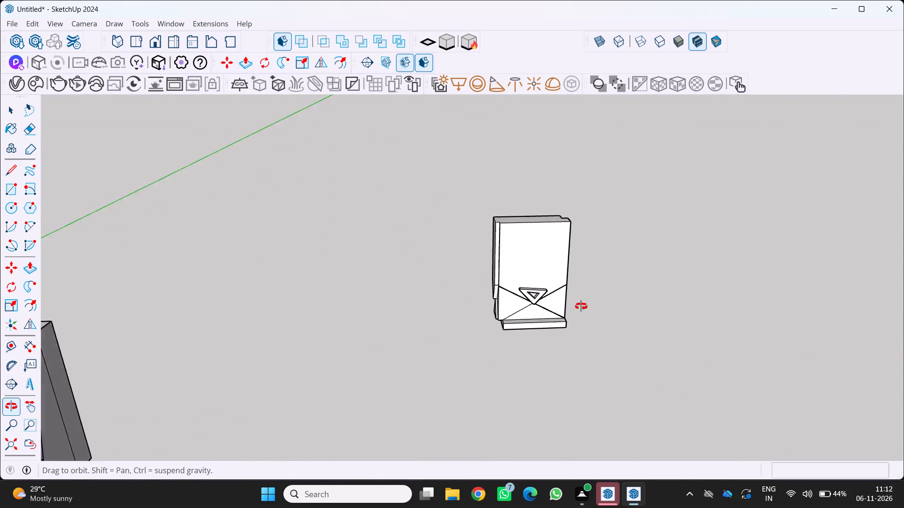
{"action": "middle_click_drag", "start_coordinate": [581, 306], "coordinate": [634, 295]}
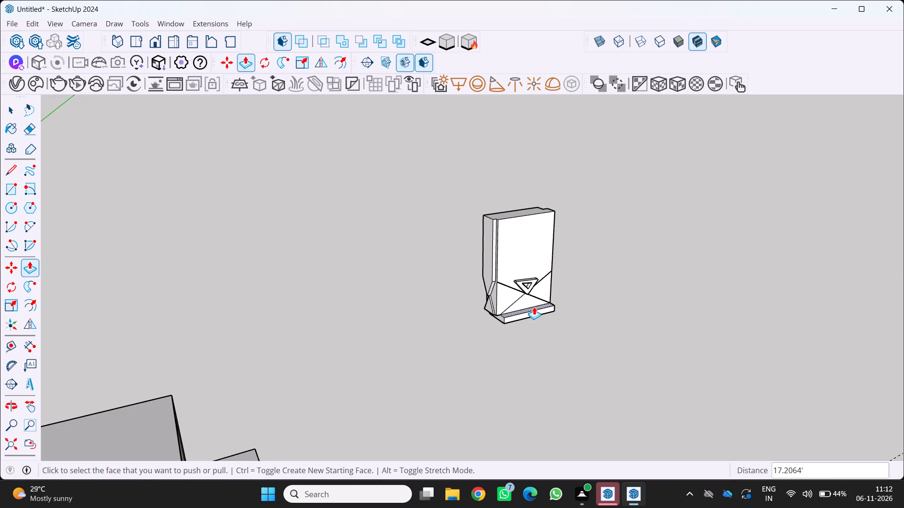
{"action": "scroll", "coordinate": [524, 294], "scroll_direction": "down", "scroll_amount": 5}
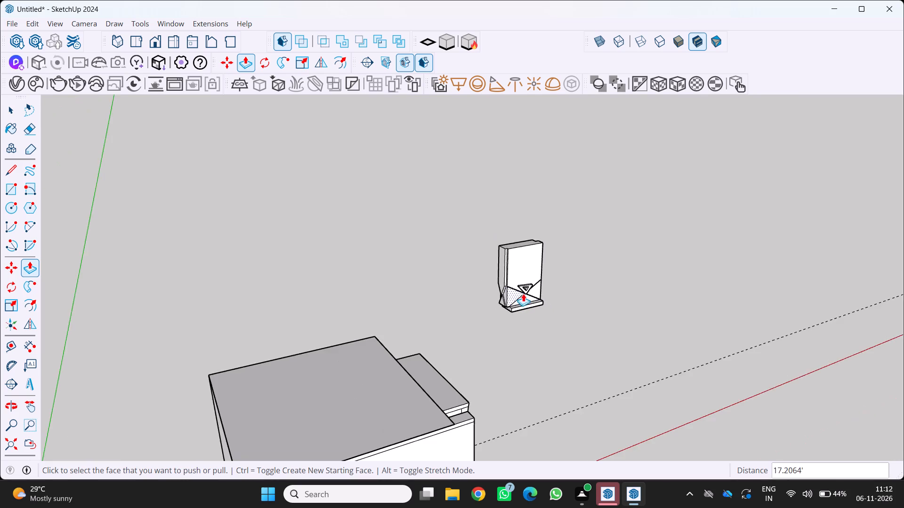
{"action": "middle_click_drag", "start_coordinate": [515, 294], "coordinate": [415, 305]}
{"action": "scroll", "coordinate": [415, 305], "scroll_direction": "up", "scroll_amount": 9}
{"action": "middle_click", "coordinate": [415, 305]}
{"action": "left_click_drag", "start_coordinate": [527, 270], "coordinate": [530, 283]}
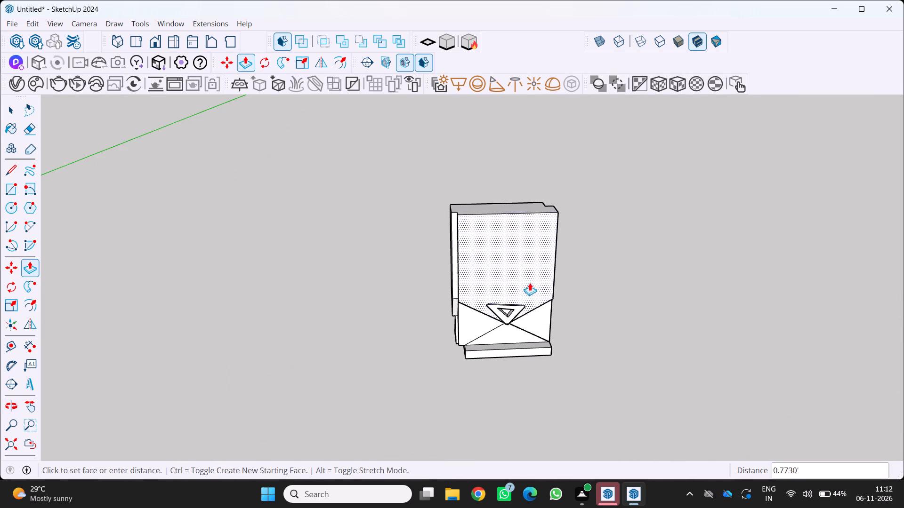
{"action": "left_click_drag", "start_coordinate": [530, 283], "coordinate": [533, 276]}
Pull the right triangular facet below the upper face outward about 3.7'.
{"action": "middle_click_drag", "start_coordinate": [524, 305], "coordinate": [558, 159]}
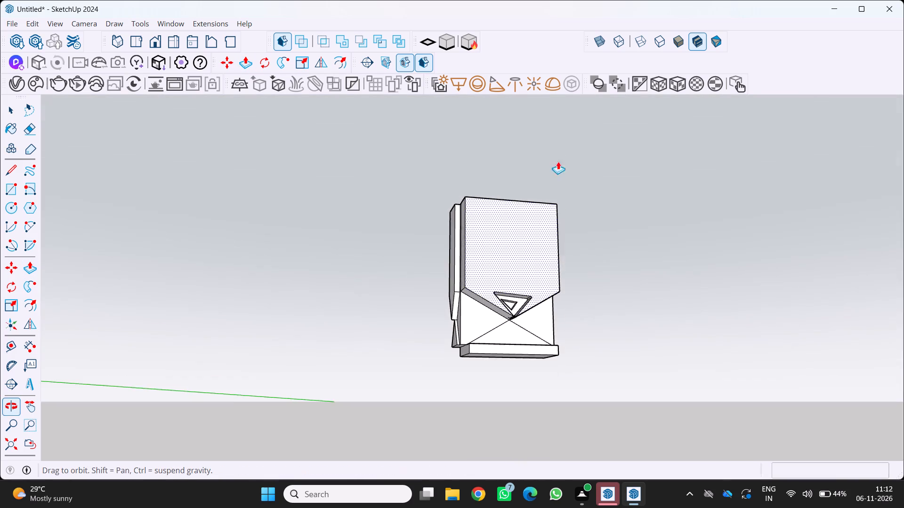
{"action": "scroll", "coordinate": [543, 268], "scroll_direction": "up", "scroll_amount": 7}
{"action": "scroll", "coordinate": [501, 317], "scroll_direction": "down", "scroll_amount": 5}
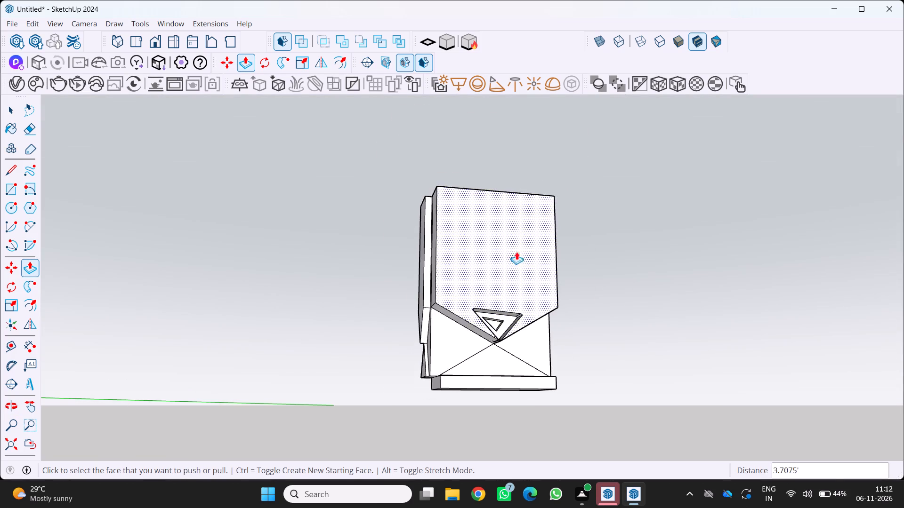
{"action": "scroll", "coordinate": [515, 235], "scroll_direction": "down", "scroll_amount": 5}
{"action": "scroll", "coordinate": [612, 348], "scroll_direction": "down", "scroll_amount": 2}
{"action": "middle_click_drag", "start_coordinate": [601, 360], "coordinate": [494, 405]}
{"action": "middle_click", "coordinate": [494, 405]}
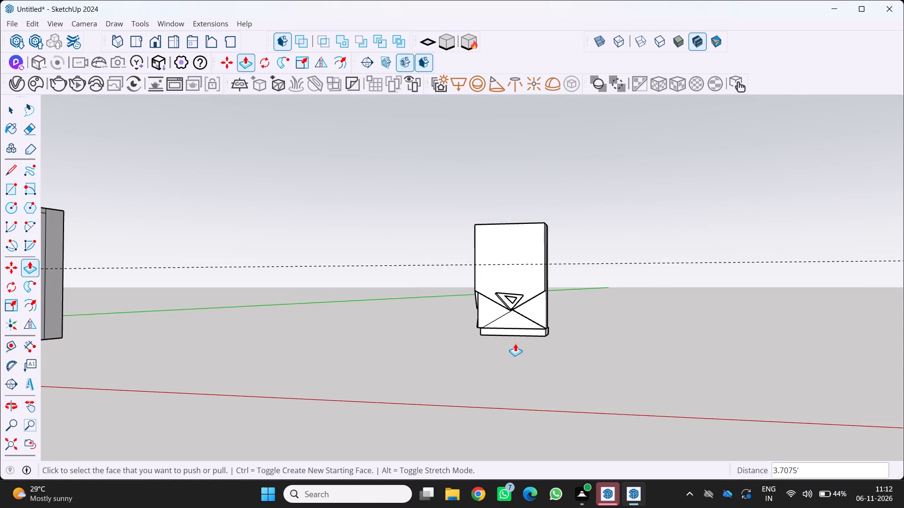
{"action": "scroll", "coordinate": [514, 342], "scroll_direction": "up", "scroll_amount": 4}
{"action": "left_click_drag", "start_coordinate": [543, 289], "coordinate": [540, 295]}
Pull the right triangular facet far outward and push it back about 34.7', leaving it projecting slightly past the upper face.
{"action": "left_click", "coordinate": [533, 302]}
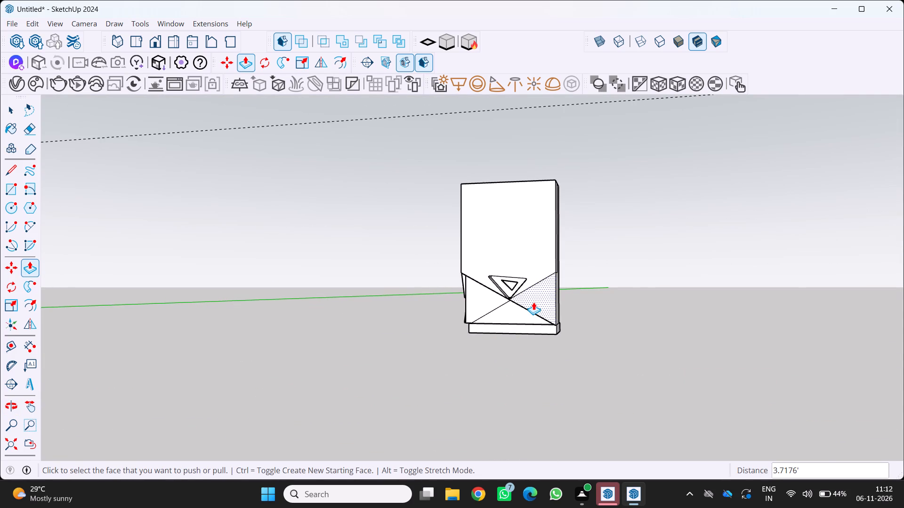
{"action": "scroll", "coordinate": [518, 344], "scroll_direction": "down", "scroll_amount": 3}
{"action": "left_click", "coordinate": [519, 346]}
{"action": "middle_click_drag", "start_coordinate": [520, 345], "coordinate": [618, 389]}
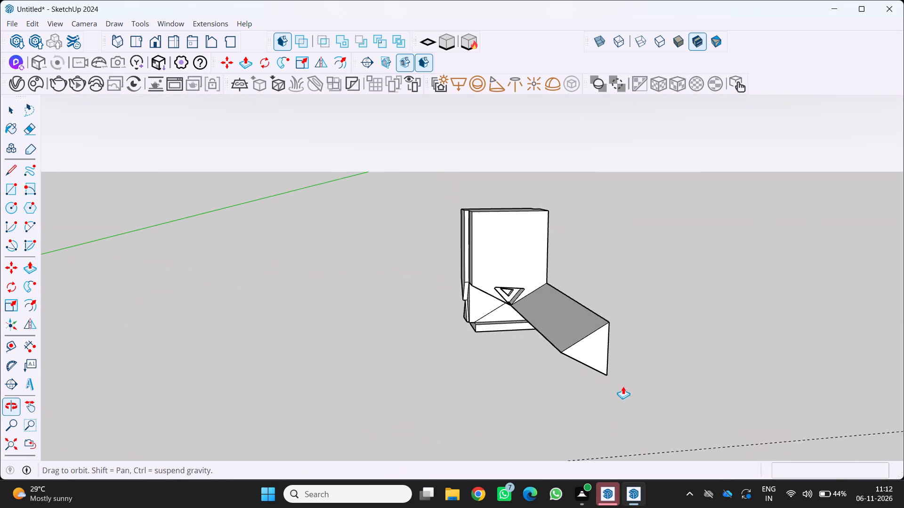
{"action": "left_click_drag", "start_coordinate": [597, 346], "coordinate": [535, 310]}
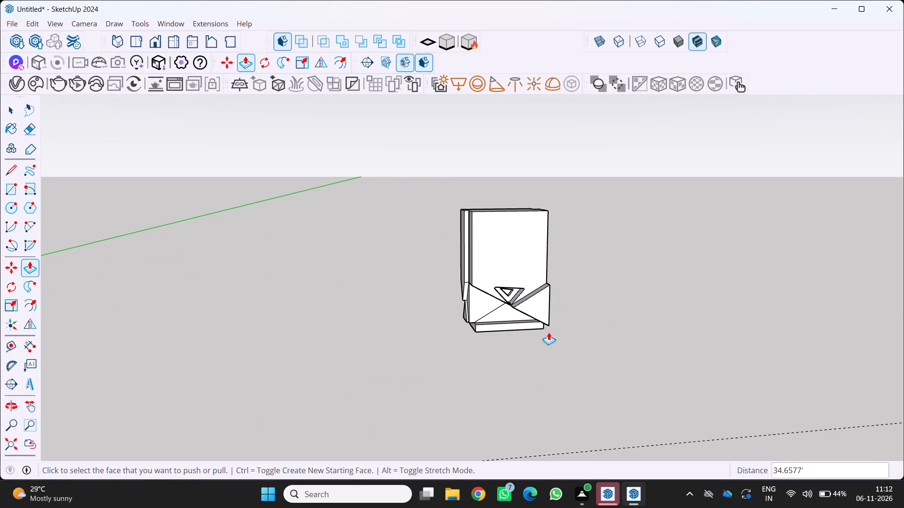
Pull the narrow side face of the thickened front slab sideways about 8.3'.
{"action": "middle_click_drag", "start_coordinate": [548, 340], "coordinate": [618, 303]}
{"action": "middle_click", "coordinate": [618, 303]}
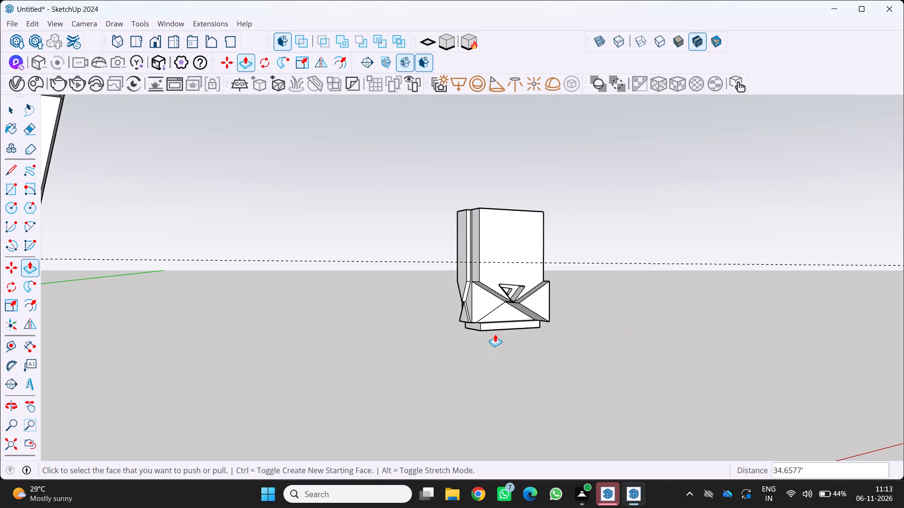
{"action": "scroll", "coordinate": [497, 309], "scroll_direction": "up", "scroll_amount": 1}
{"action": "middle_click_drag", "start_coordinate": [498, 294], "coordinate": [641, 344]}
{"action": "scroll", "coordinate": [500, 294], "scroll_direction": "up", "scroll_amount": 1}
{"action": "middle_click", "coordinate": [641, 344]}
{"action": "scroll", "coordinate": [467, 218], "scroll_direction": "up", "scroll_amount": 1}
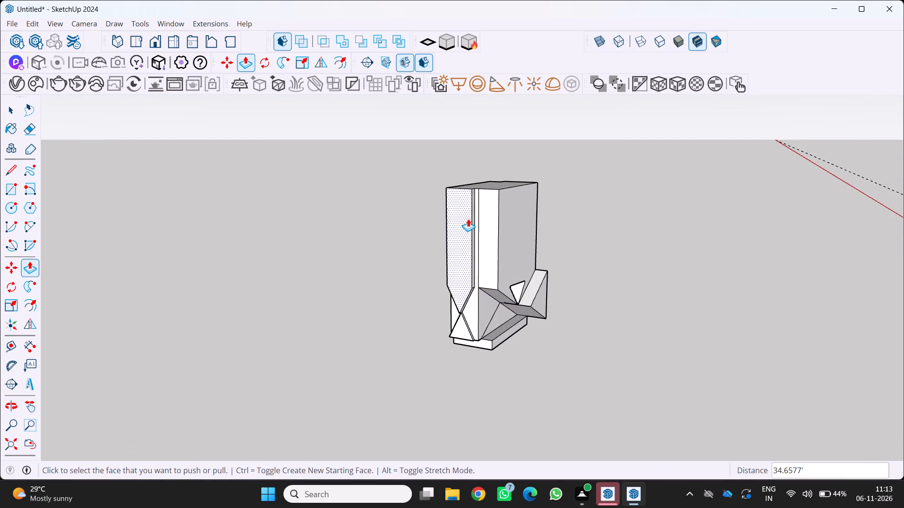
{"action": "middle_click_drag", "start_coordinate": [468, 219], "coordinate": [495, 246]}
{"action": "left_click_drag", "start_coordinate": [490, 247], "coordinate": [465, 252]}
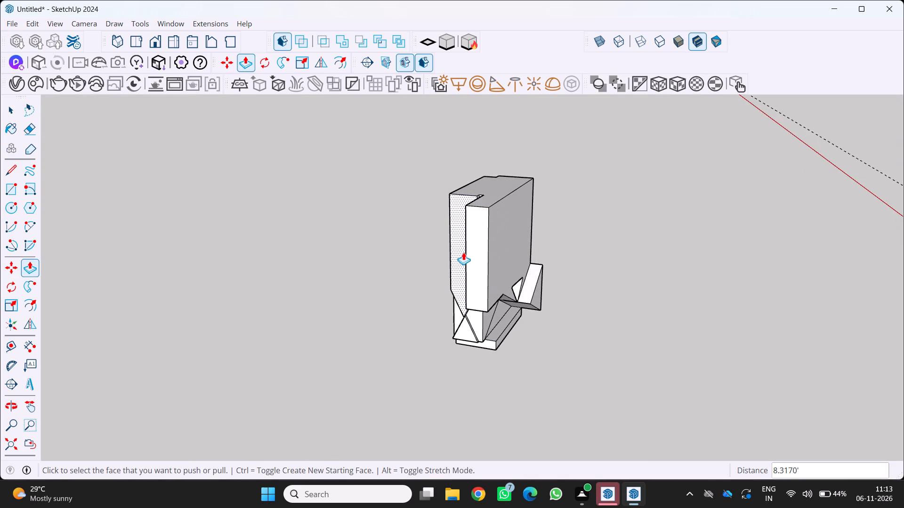
Pull the thin recessed strip beside the extended front slab outward about 0.8', flush with the adjoining side face.
{"action": "middle_click_drag", "start_coordinate": [490, 274], "coordinate": [646, 263]}
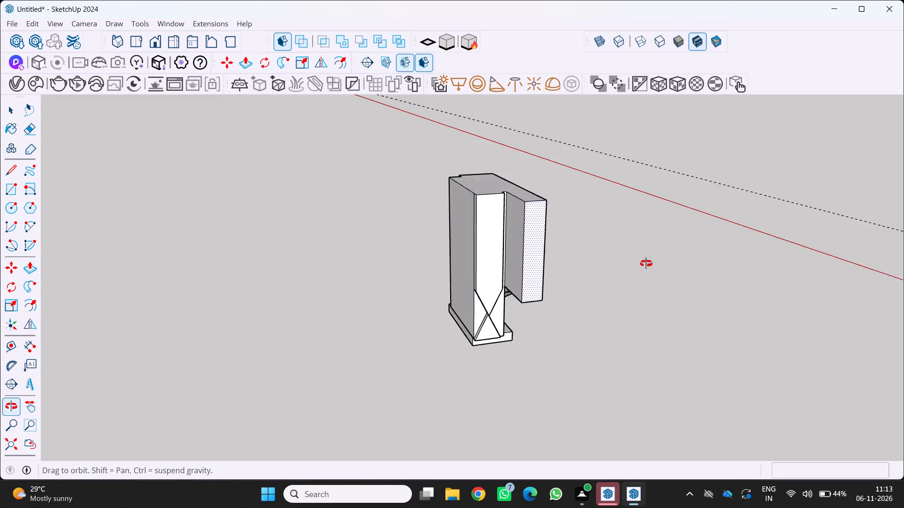
{"action": "scroll", "coordinate": [646, 260], "scroll_direction": "up", "scroll_amount": 1}
{"action": "middle_click_drag", "start_coordinate": [646, 263], "coordinate": [646, 260]}
{"action": "scroll", "coordinate": [517, 215], "scroll_direction": "up", "scroll_amount": 12}
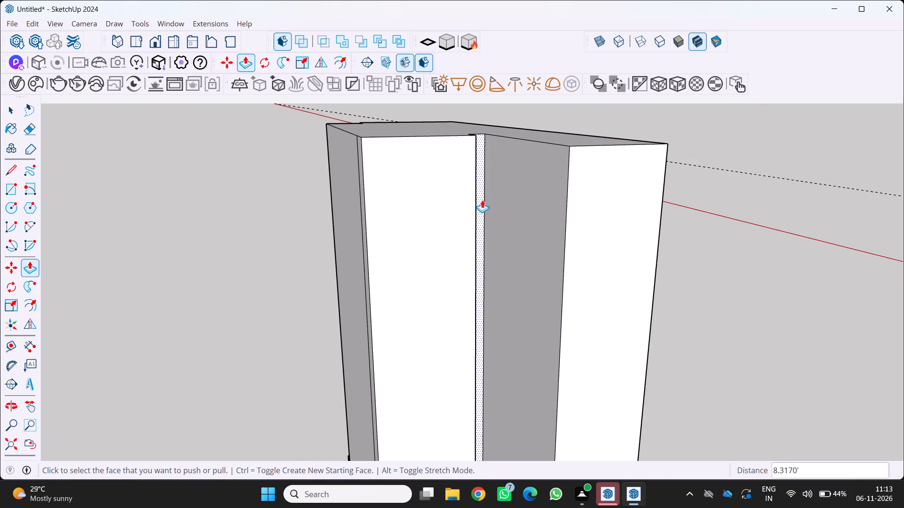
{"action": "left_click", "coordinate": [482, 200]}
{"action": "left_click_drag", "start_coordinate": [479, 210], "coordinate": [503, 232]}
Draw a closed lens outline about 9.8' wide on the block's large plain face, using opposing arcs with bulges of about 3.5' and 4.1'.
{"action": "scroll", "coordinate": [497, 234], "scroll_direction": "down", "scroll_amount": 4}
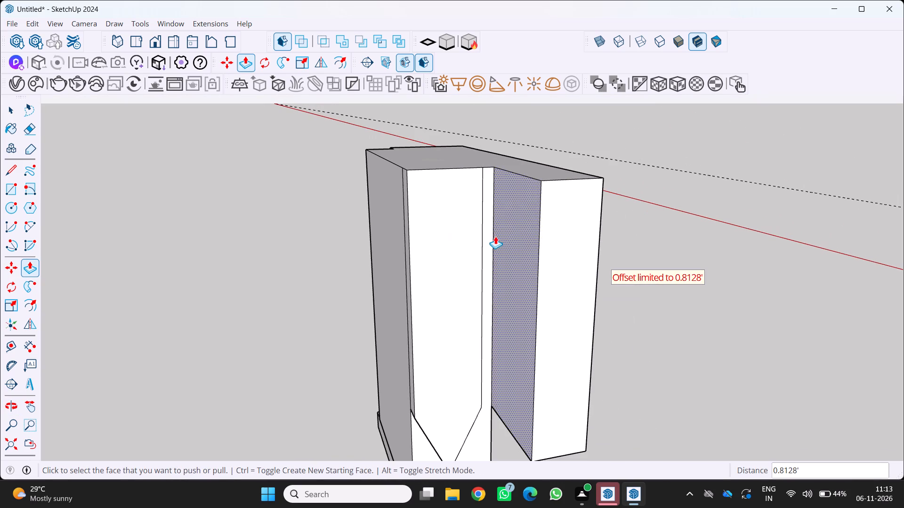
{"action": "scroll", "coordinate": [495, 238], "scroll_direction": "down", "scroll_amount": 4}
{"action": "middle_click_drag", "start_coordinate": [495, 238], "coordinate": [559, 249]}
{"action": "middle_click_drag", "start_coordinate": [559, 250], "coordinate": [566, 254]}
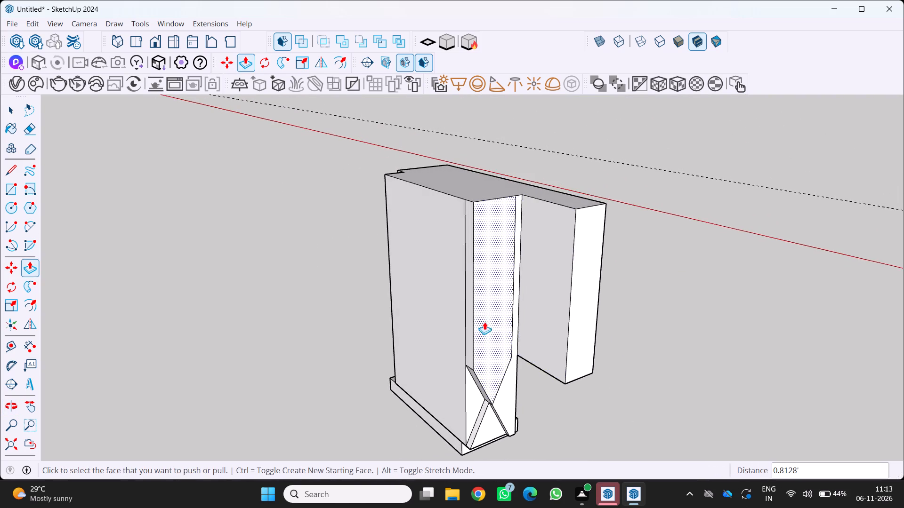
{"action": "middle_click_drag", "start_coordinate": [488, 336], "coordinate": [624, 301]}
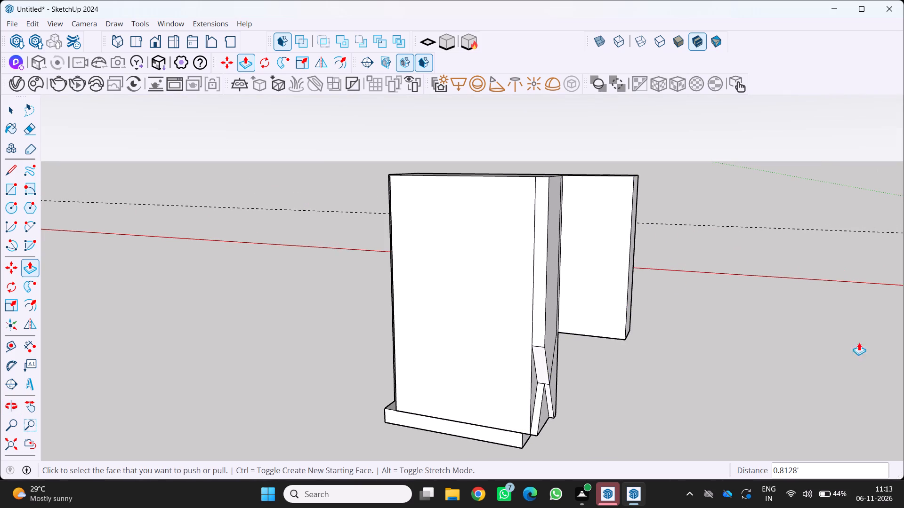
{"action": "left_click", "coordinate": [29, 227]}
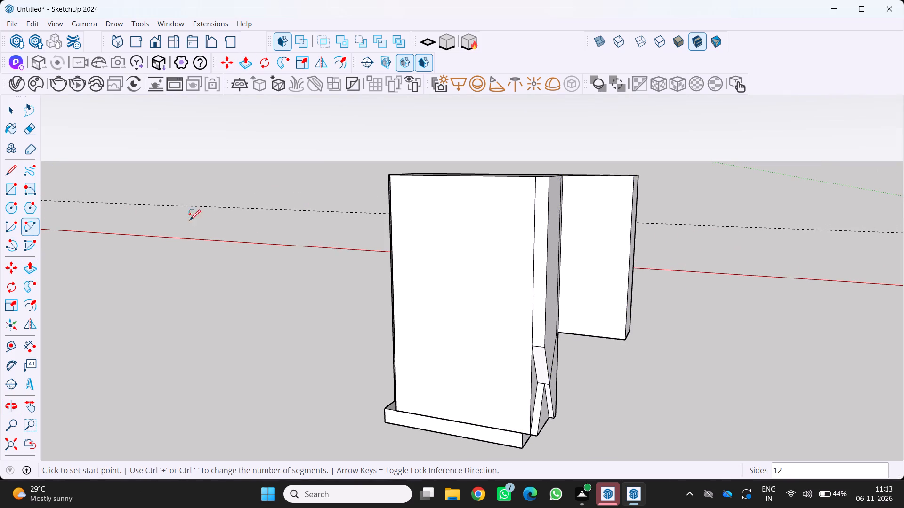
{"action": "left_click", "coordinate": [427, 259]}
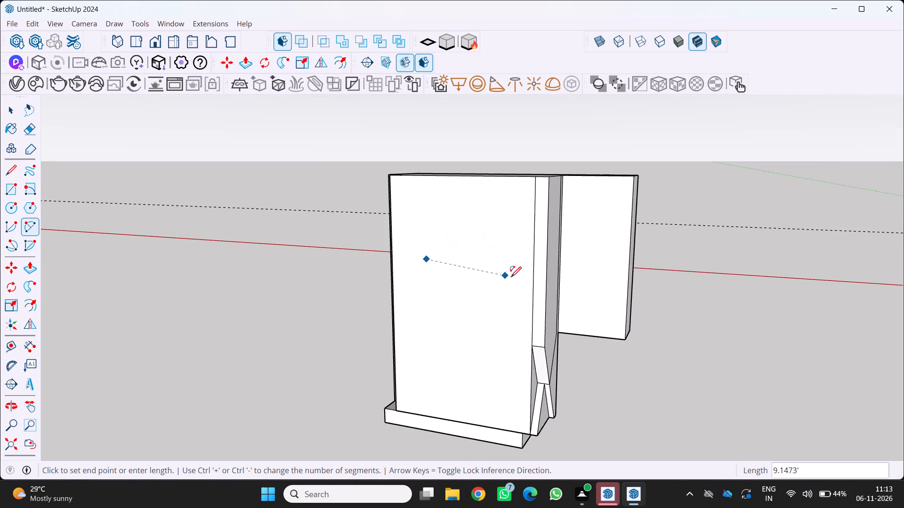
{"action": "left_click", "coordinate": [512, 264]}
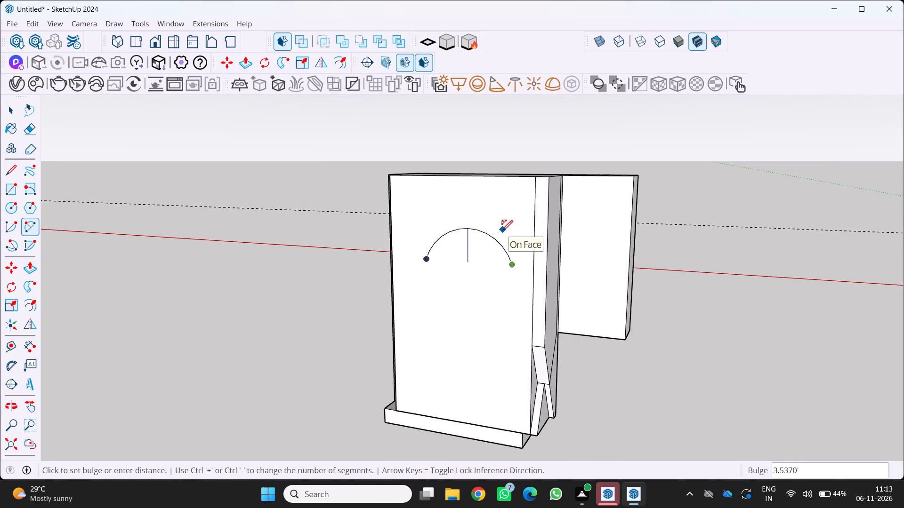
{"action": "double_click", "coordinate": [502, 230]}
{"action": "middle_click_drag", "start_coordinate": [478, 262], "coordinate": [545, 249]}
{"action": "middle_click", "coordinate": [545, 249]}
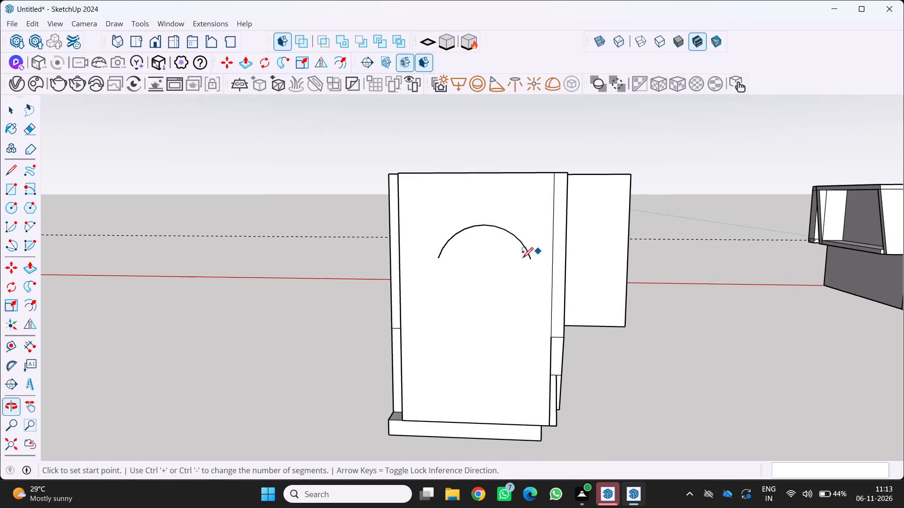
{"action": "left_click", "coordinate": [437, 261]}
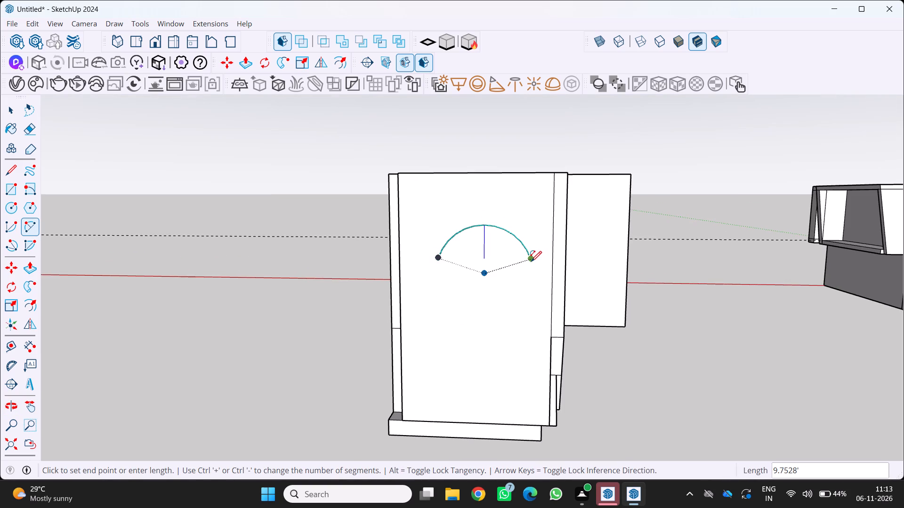
{"action": "left_click", "coordinate": [531, 262]}
{"action": "double_click", "coordinate": [461, 297]}
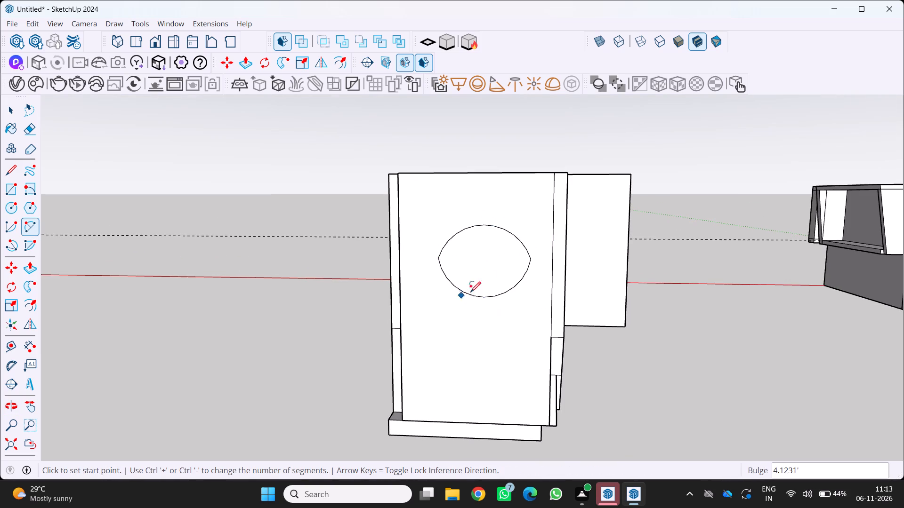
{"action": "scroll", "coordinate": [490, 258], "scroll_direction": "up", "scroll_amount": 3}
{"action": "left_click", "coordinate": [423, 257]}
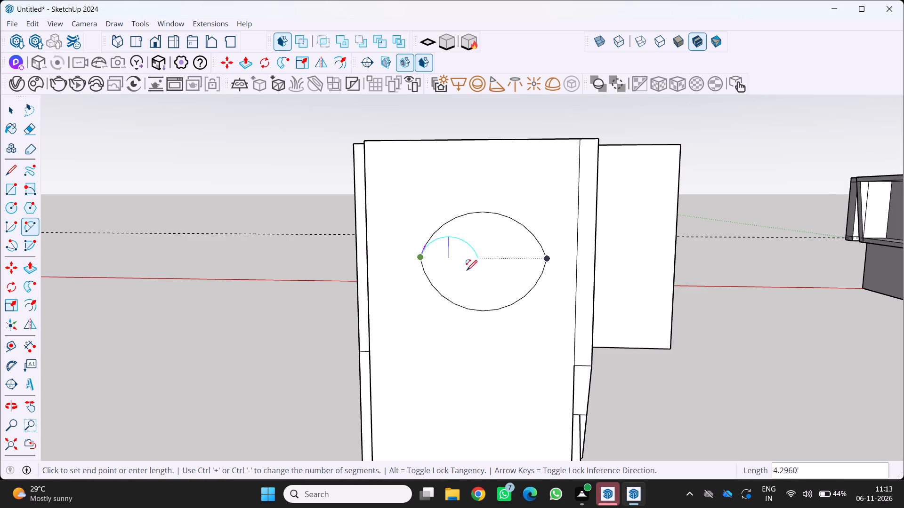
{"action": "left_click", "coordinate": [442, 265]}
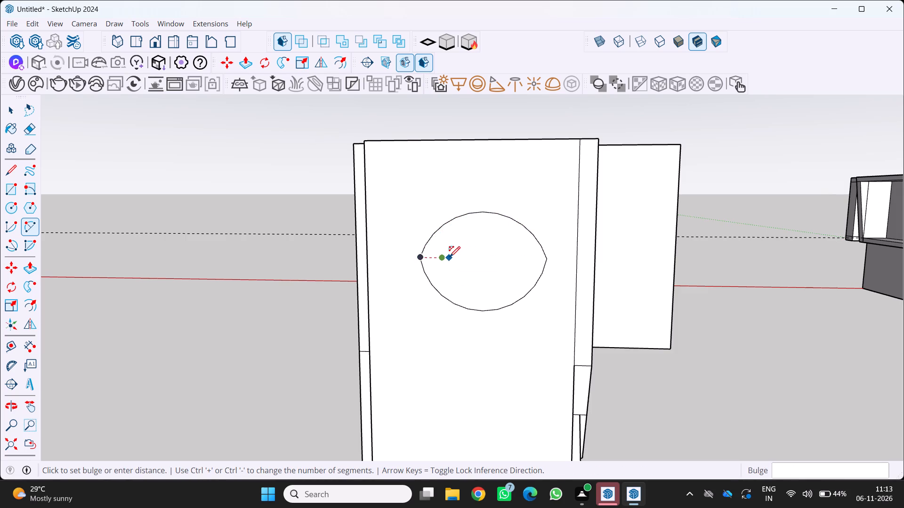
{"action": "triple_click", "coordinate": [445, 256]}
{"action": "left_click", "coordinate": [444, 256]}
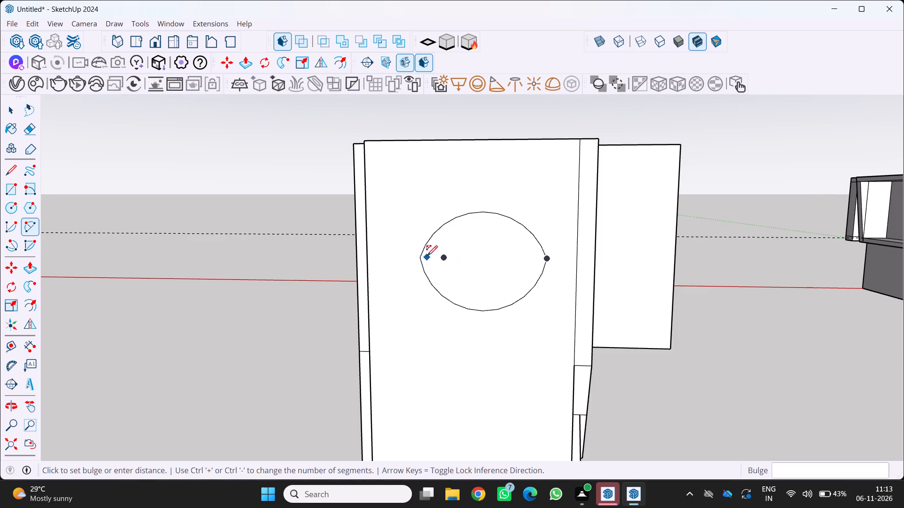
Draw an arc about 7.5' long with a bulge of about 2.2' inside the lens outline, starting from its left tip.
{"action": "triple_click", "coordinate": [418, 260]}
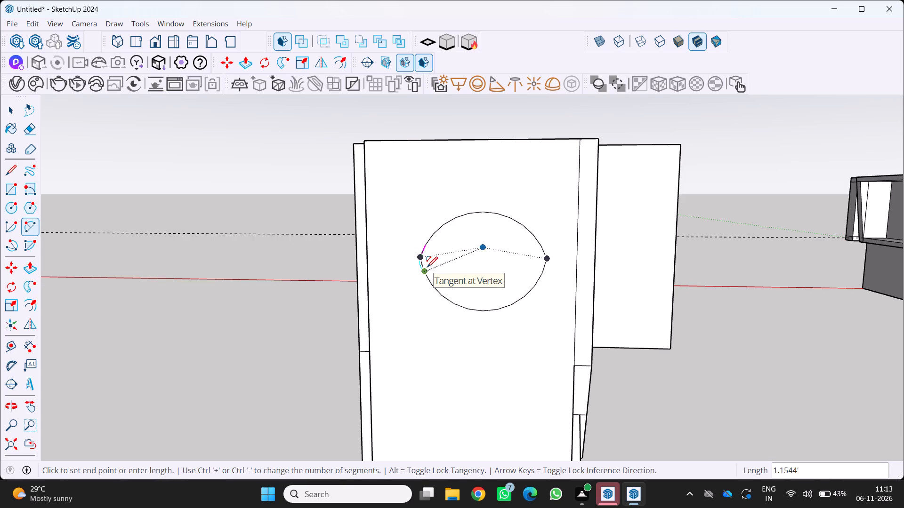
{"action": "left_click", "coordinate": [515, 267]}
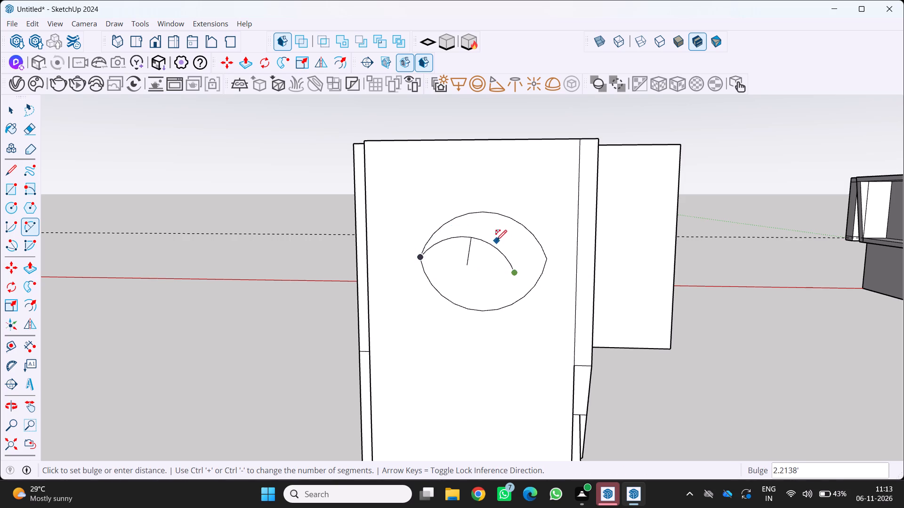
{"action": "double_click", "coordinate": [497, 238]}
Draw a small curled loop of arcs at the lens outline's left tip.
{"action": "left_click", "coordinate": [515, 274]}
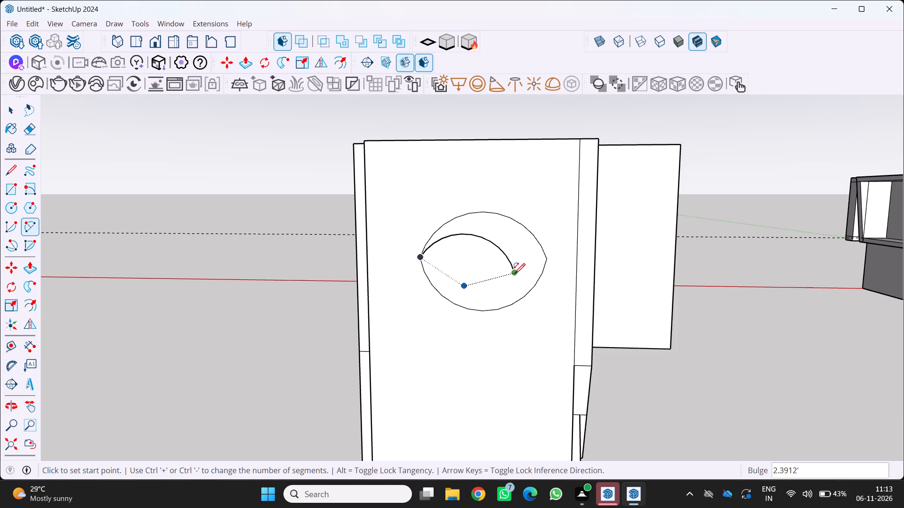
{"action": "triple_click", "coordinate": [425, 263]}
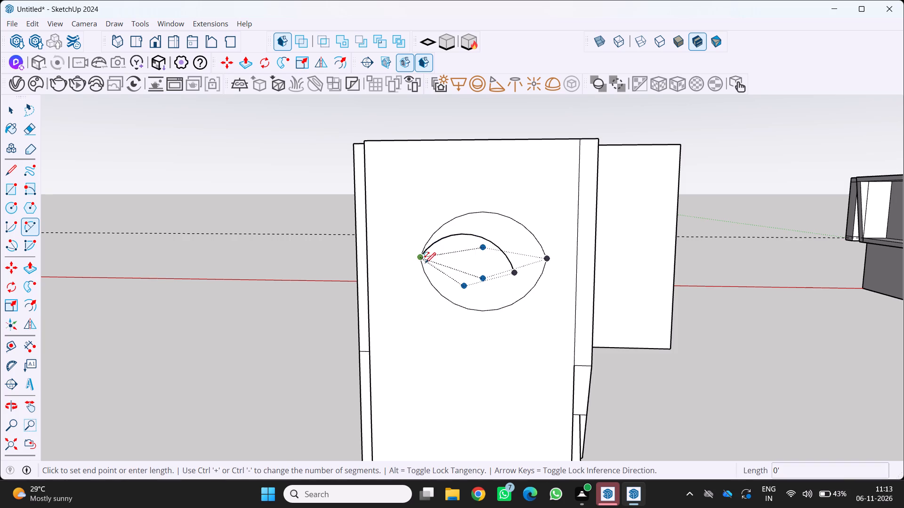
{"action": "left_click", "coordinate": [433, 271]}
{"action": "left_click", "coordinate": [437, 271]}
{"action": "left_click_drag", "start_coordinate": [440, 276], "coordinate": [444, 282]}
{"action": "double_click", "coordinate": [465, 281]}
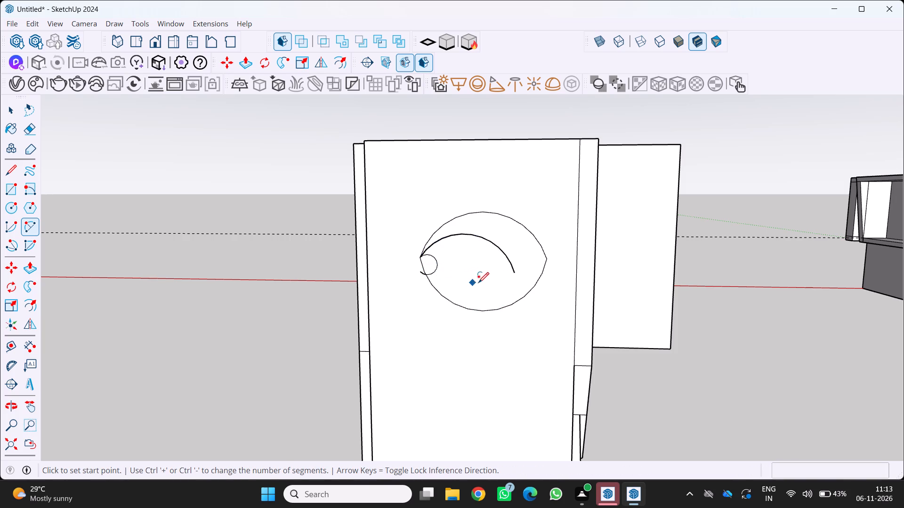
Draw a bulging arc from the inner arc's free end to the lens outline's right tip.
{"action": "scroll", "coordinate": [525, 238], "scroll_direction": "down", "scroll_amount": 5}
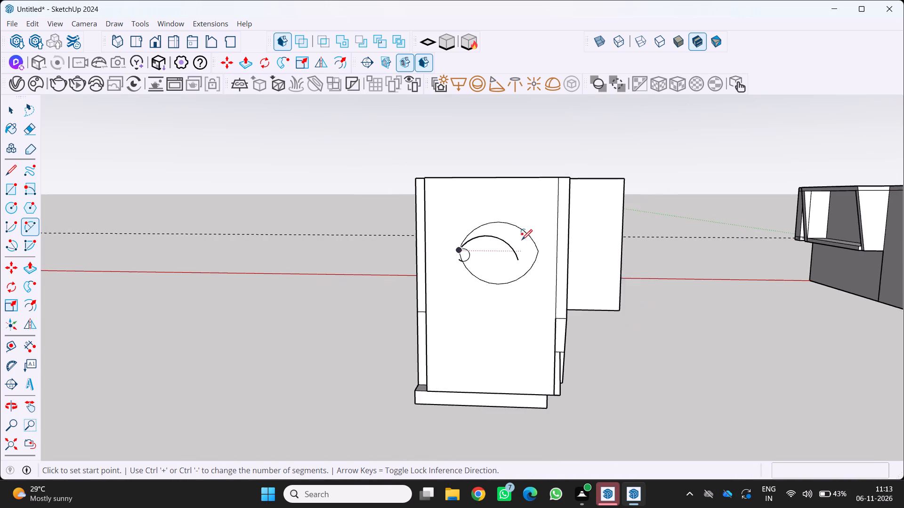
{"action": "middle_click_drag", "start_coordinate": [528, 261], "coordinate": [443, 300]}
{"action": "scroll", "coordinate": [495, 262], "scroll_direction": "up", "scroll_amount": 7}
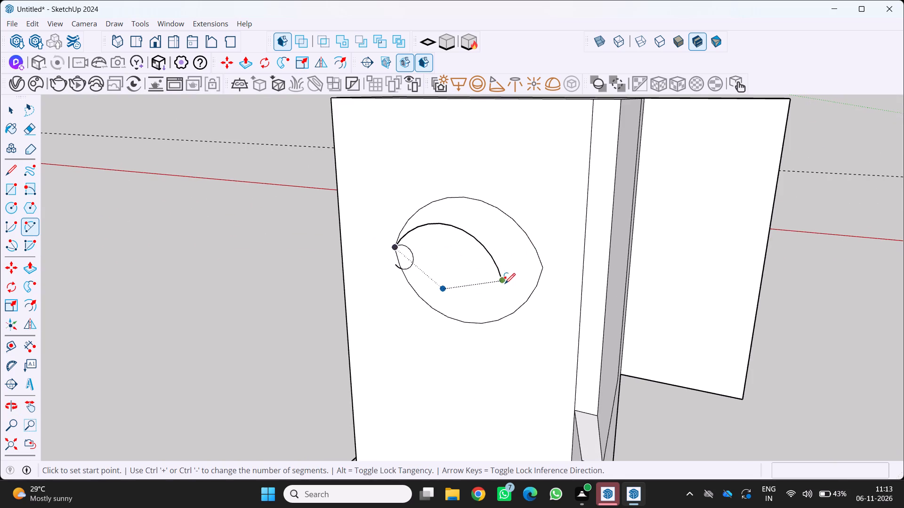
{"action": "left_click_drag", "start_coordinate": [502, 281], "coordinate": [509, 279]}
{"action": "left_click", "coordinate": [544, 267]}
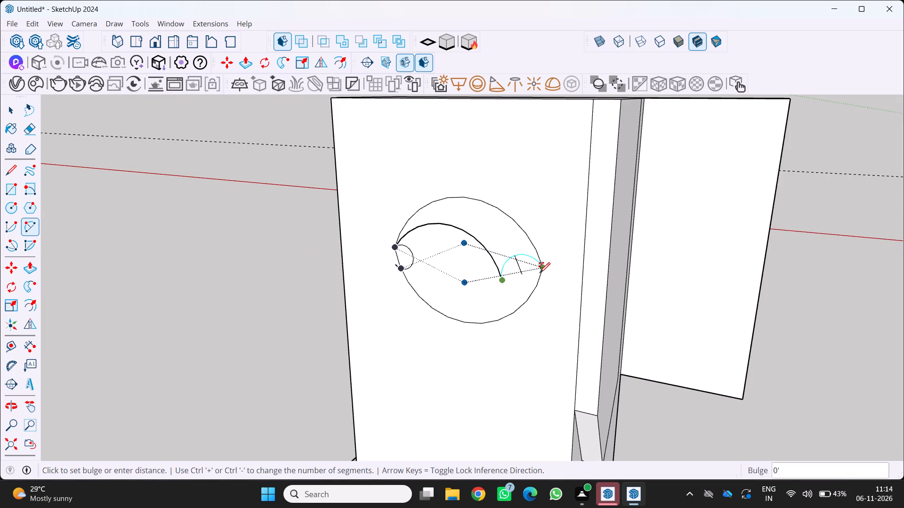
{"action": "double_click", "coordinate": [539, 271]}
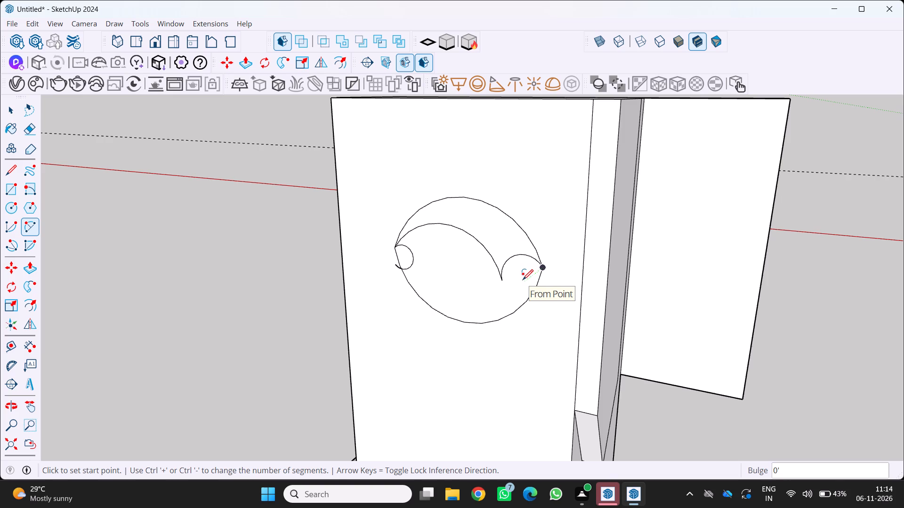
Draw an arc about 1.8' long with a bulge of about 0.6', curling from the junction of the two inner arcs.
{"action": "scroll", "coordinate": [513, 286], "scroll_direction": "down", "scroll_amount": 4}
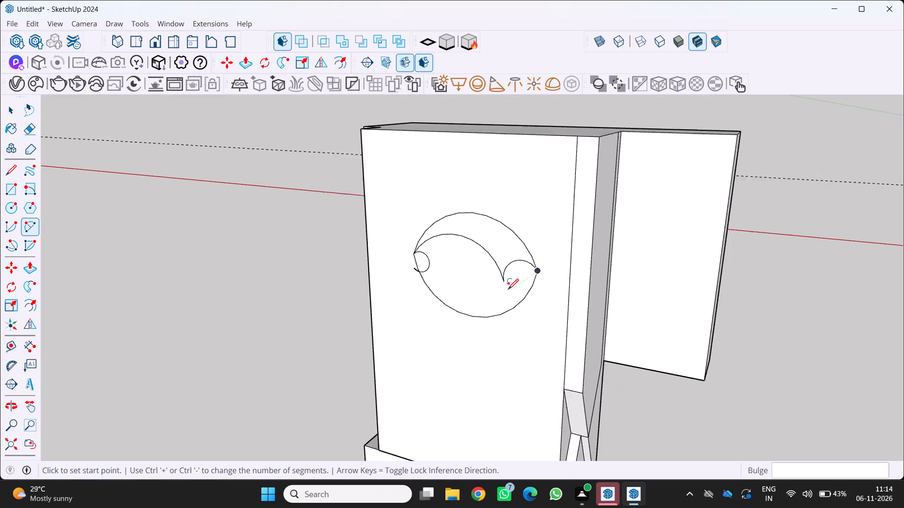
{"action": "scroll", "coordinate": [508, 289], "scroll_direction": "down", "scroll_amount": 1}
{"action": "scroll", "coordinate": [481, 270], "scroll_direction": "up", "scroll_amount": 12}
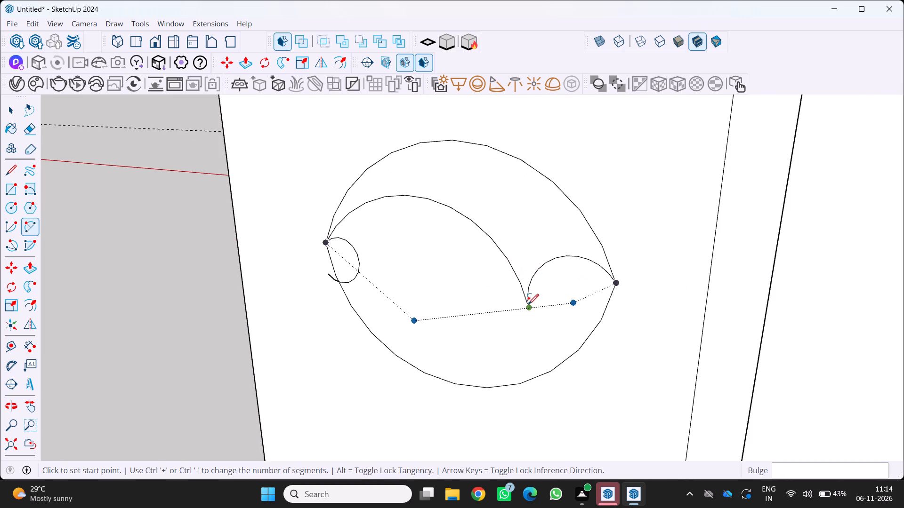
{"action": "left_click", "coordinate": [527, 306]}
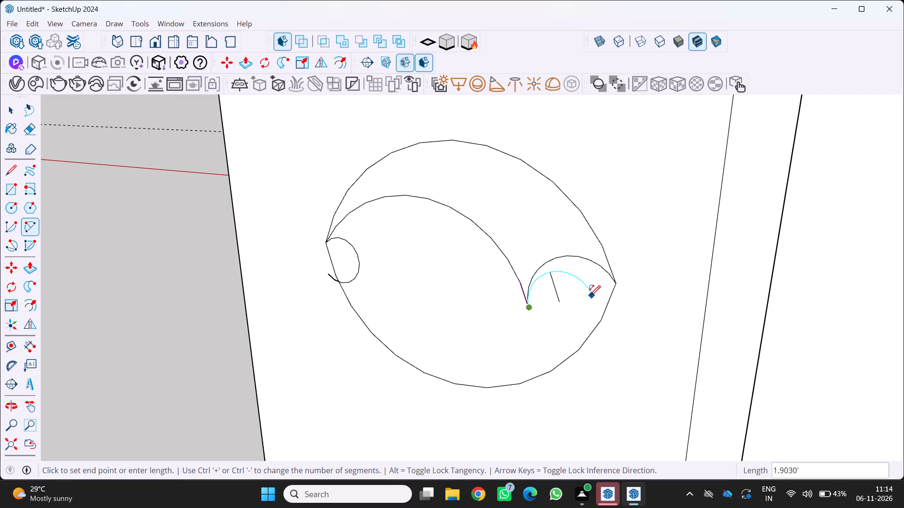
{"action": "left_click_drag", "start_coordinate": [528, 308], "coordinate": [565, 297]}
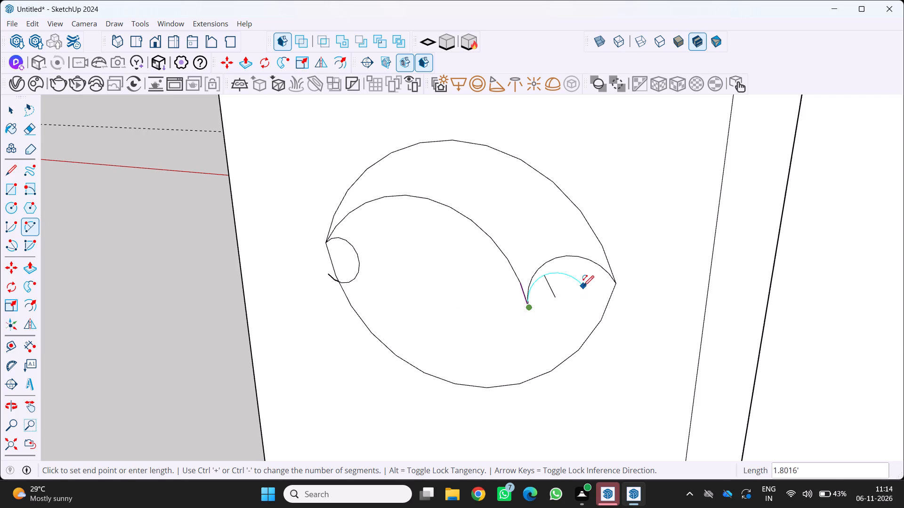
{"action": "left_click", "coordinate": [583, 285]}
{"action": "left_click", "coordinate": [596, 307]}
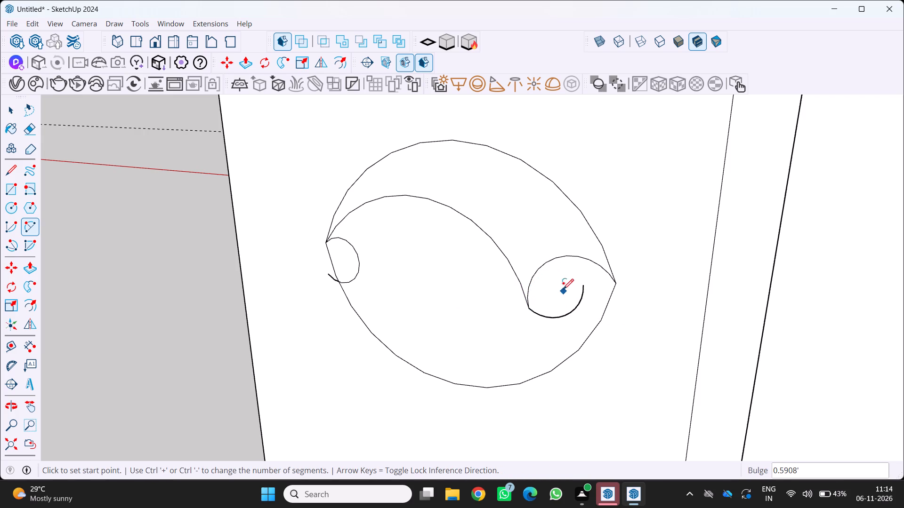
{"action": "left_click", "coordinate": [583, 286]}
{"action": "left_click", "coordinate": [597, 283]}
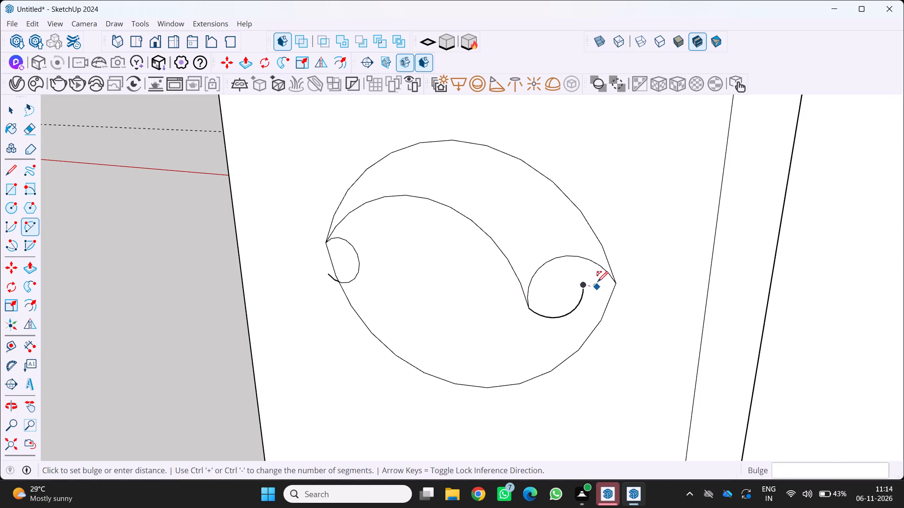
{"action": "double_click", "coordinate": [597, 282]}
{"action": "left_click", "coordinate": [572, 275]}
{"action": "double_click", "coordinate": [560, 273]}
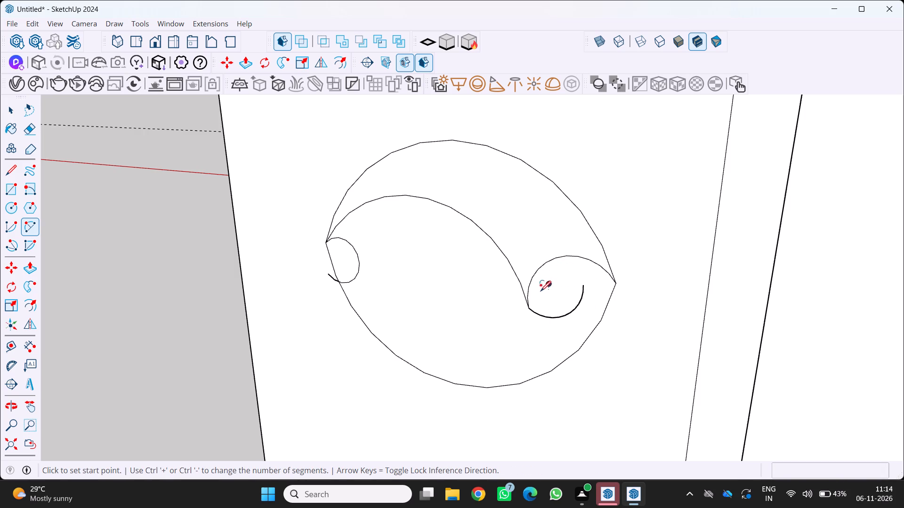
Draw an arc about 1.2' long from the curl's free end back to the connecting arc, closing a round loop.
{"action": "scroll", "coordinate": [498, 302], "scroll_direction": "down", "scroll_amount": 1}
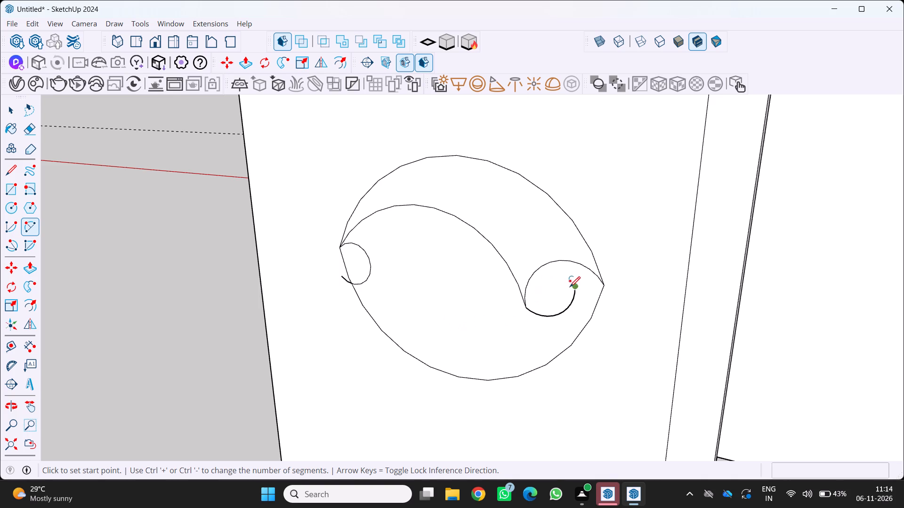
{"action": "left_click_drag", "start_coordinate": [573, 287], "coordinate": [567, 286]}
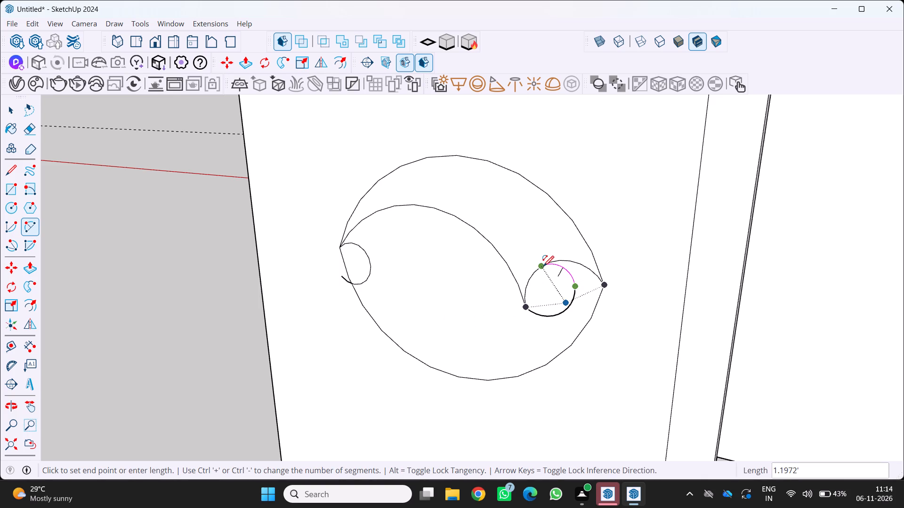
{"action": "left_click", "coordinate": [543, 266]}
{"action": "left_click", "coordinate": [543, 266]}
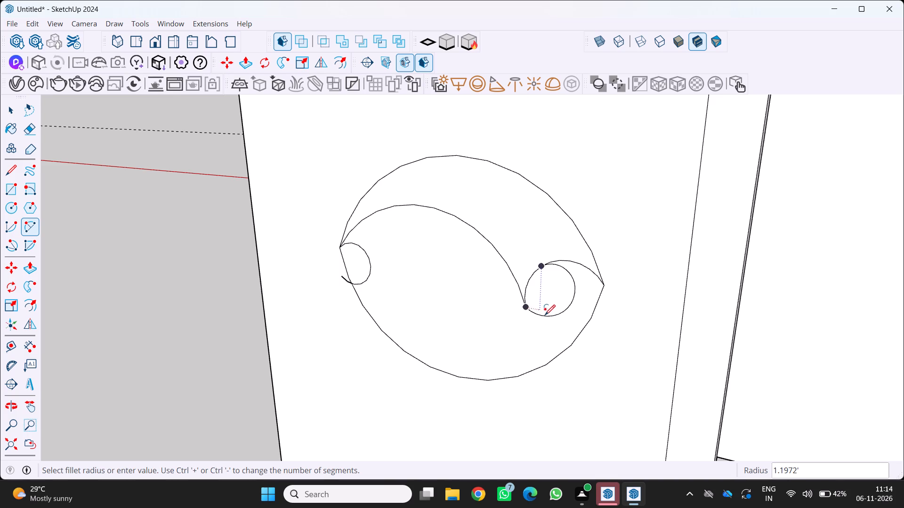
Draw an arc about 0.9' long with a bulge of about 0.45' outward from the top of the round loop.
{"action": "scroll", "coordinate": [542, 322], "scroll_direction": "down", "scroll_amount": 7}
{"action": "middle_click_drag", "start_coordinate": [541, 327], "coordinate": [489, 371]}
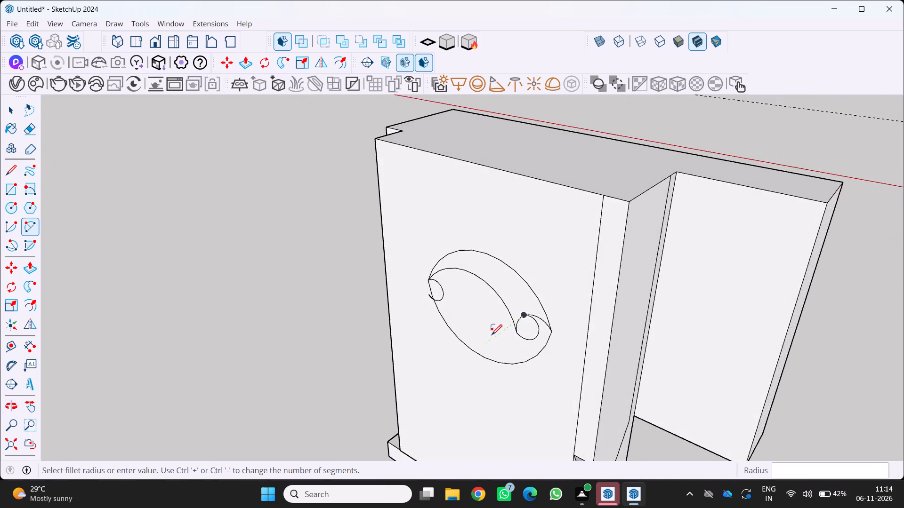
{"action": "scroll", "coordinate": [491, 330], "scroll_direction": "up", "scroll_amount": 5}
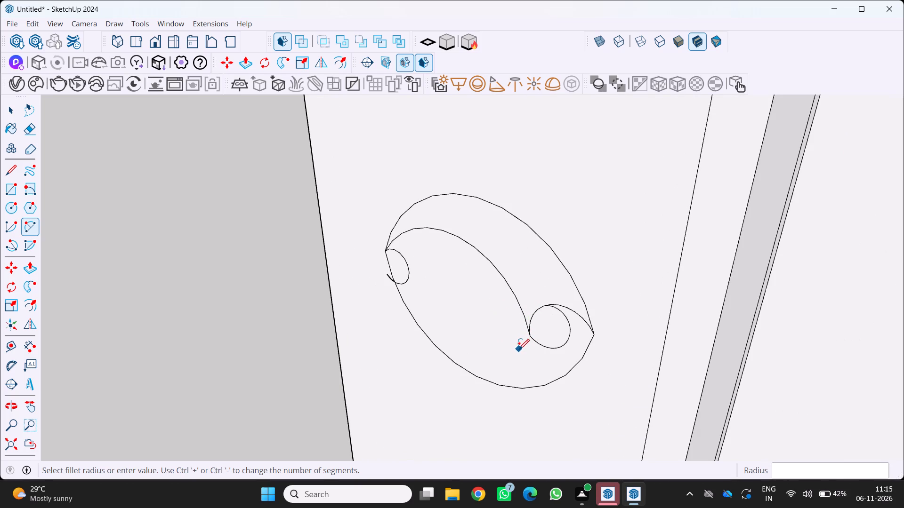
{"action": "scroll", "coordinate": [521, 352], "scroll_direction": "down", "scroll_amount": 3}
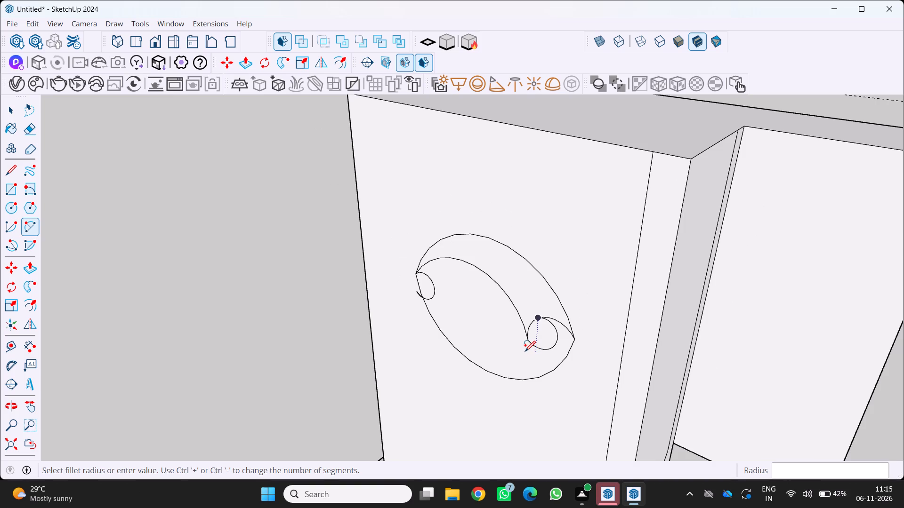
{"action": "scroll", "coordinate": [528, 351], "scroll_direction": "up", "scroll_amount": 9}
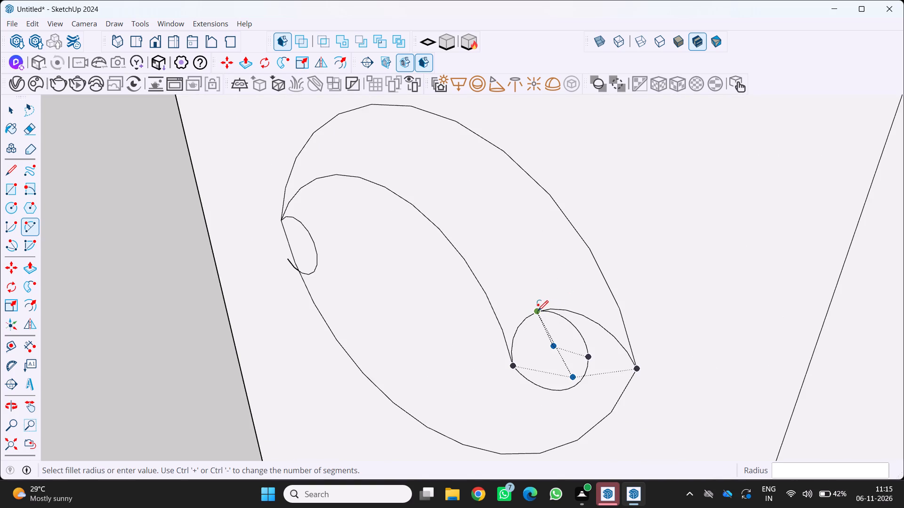
{"action": "left_click", "coordinate": [538, 311]}
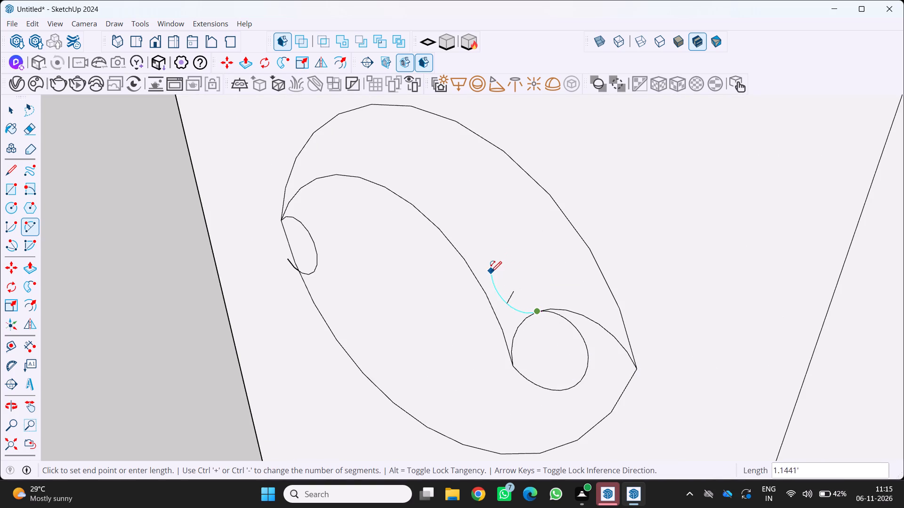
{"action": "left_click", "coordinate": [505, 273]}
{"action": "scroll", "coordinate": [501, 269], "scroll_direction": "up", "scroll_amount": 3}
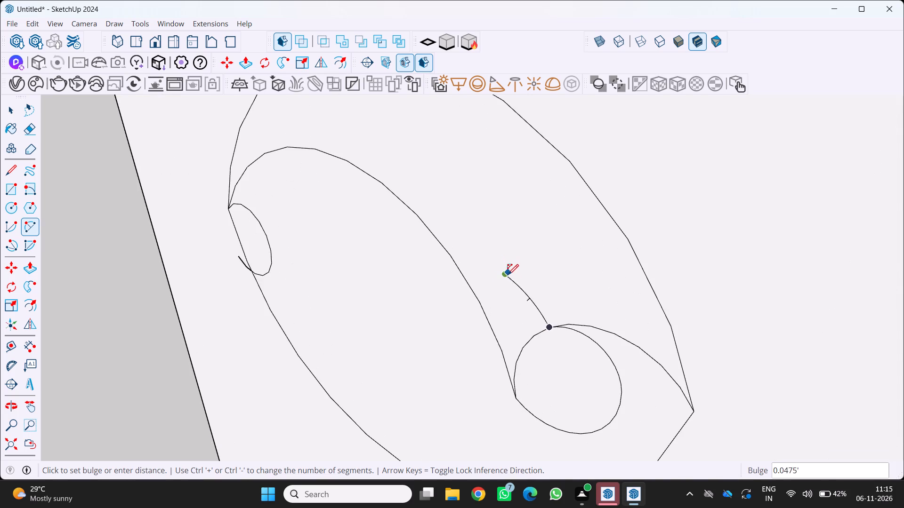
{"action": "double_click", "coordinate": [537, 271]}
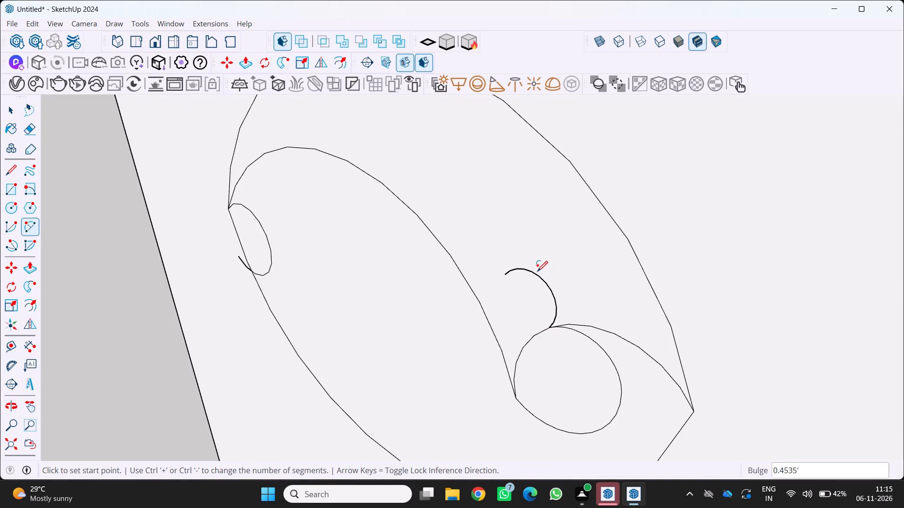
Close the small arc into a second loop with opposing arcs about 0.9' long between its free end and the round loop.
{"action": "left_click_drag", "start_coordinate": [504, 274], "coordinate": [507, 280]}
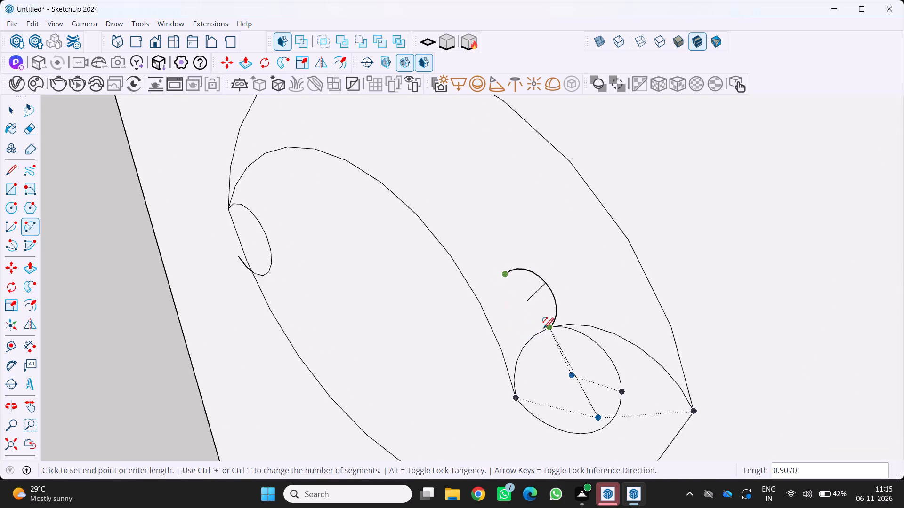
{"action": "left_click", "coordinate": [549, 327]}
{"action": "double_click", "coordinate": [544, 328]}
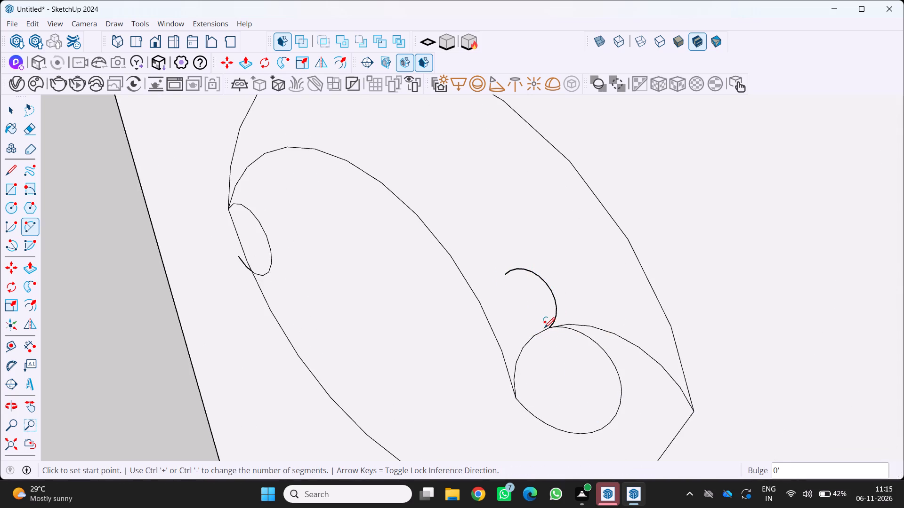
{"action": "left_click_drag", "start_coordinate": [541, 331], "coordinate": [537, 325]}
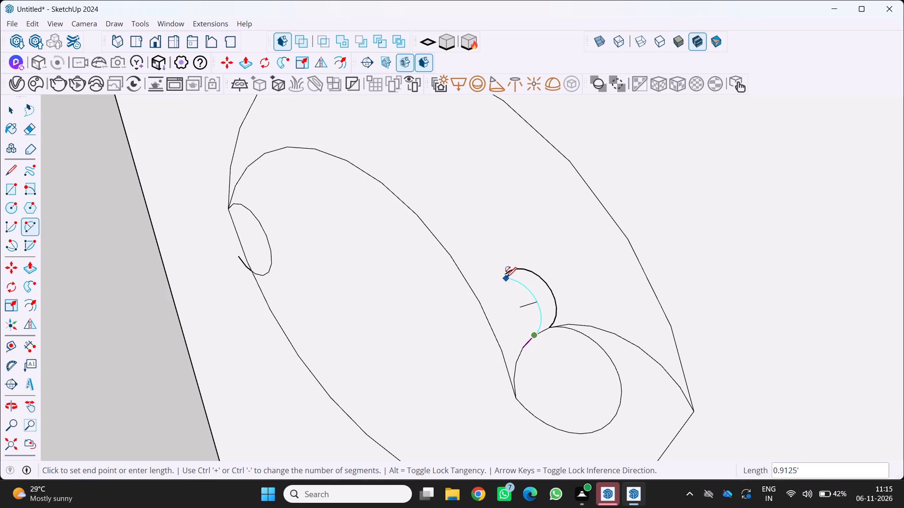
{"action": "triple_click", "coordinate": [506, 274]}
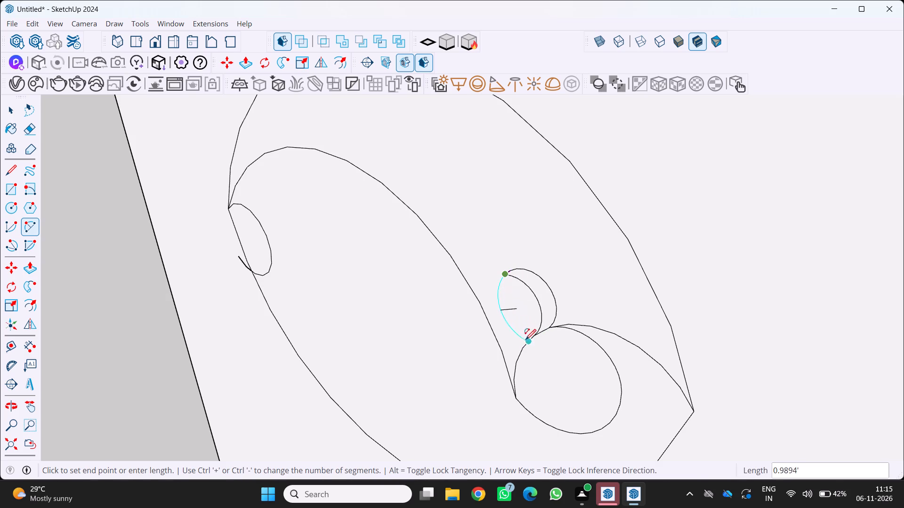
{"action": "double_click", "coordinate": [533, 337]}
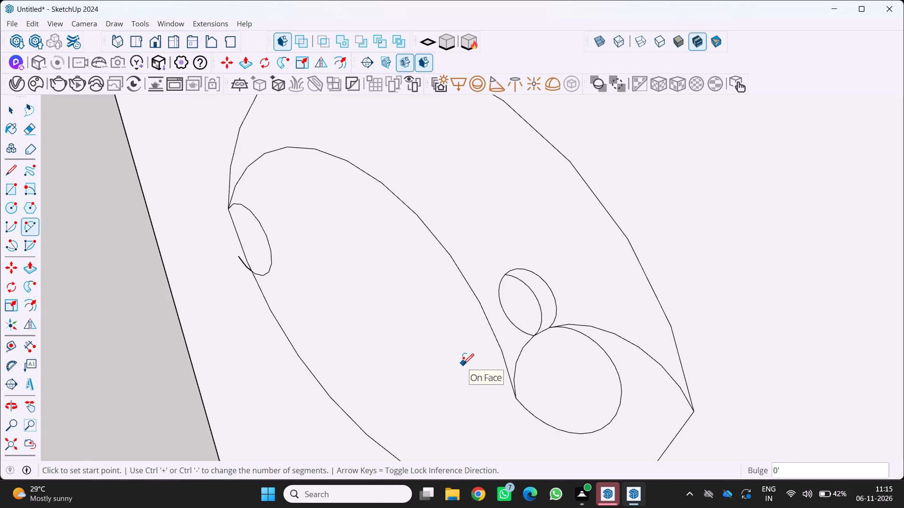
Draw a circle of radius about 2.2' centred on the lower arc of the lens motif.
{"action": "scroll", "coordinate": [462, 364], "scroll_direction": "down", "scroll_amount": 4}
{"action": "middle_click", "coordinate": [444, 351]}
{"action": "middle_click_drag", "start_coordinate": [444, 351], "coordinate": [418, 359]}
{"action": "middle_click", "coordinate": [418, 359]}
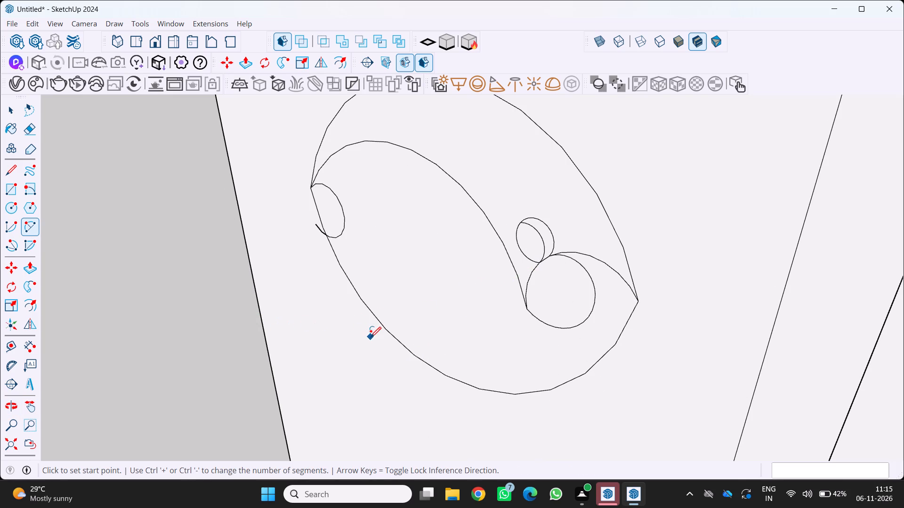
{"action": "key", "text": "c"}
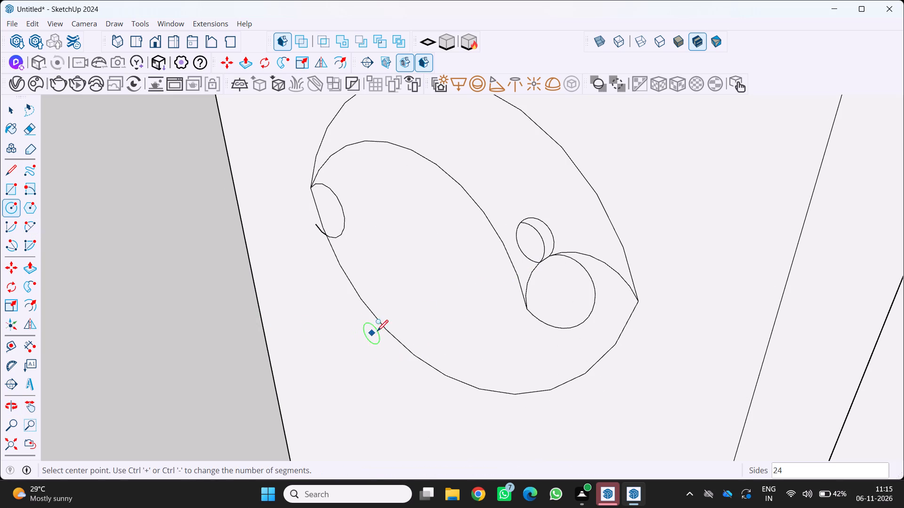
{"action": "left_click", "coordinate": [395, 332]}
{"action": "left_click", "coordinate": [430, 296]}
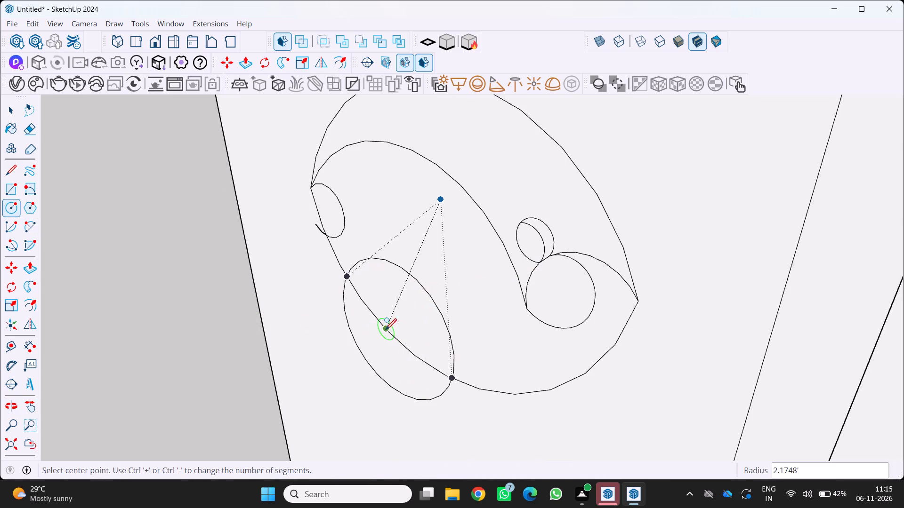
Draw a chain of four shrinking circles, the first of radius about 1.2' and the third about 0.35', each centred on the preceding circle's edge.
{"action": "left_click", "coordinate": [431, 296]}
{"action": "left_click", "coordinate": [449, 269]}
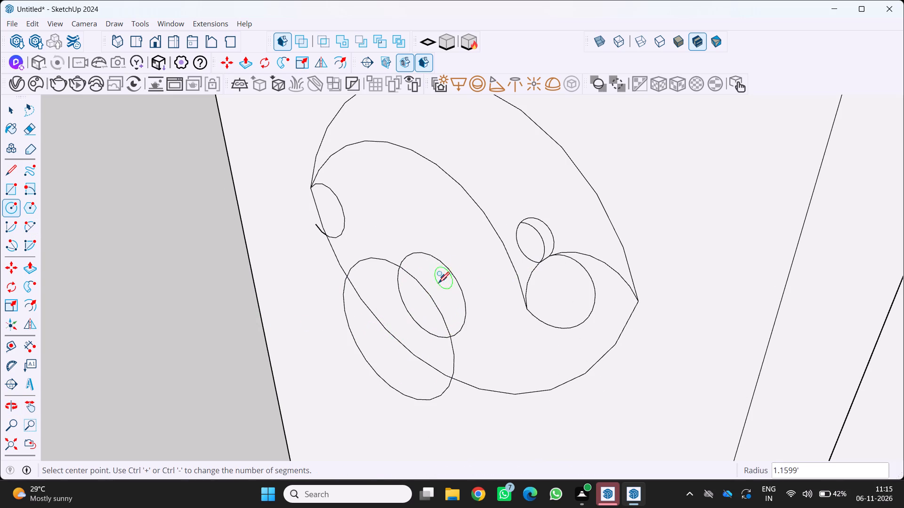
{"action": "left_click", "coordinate": [448, 270]}
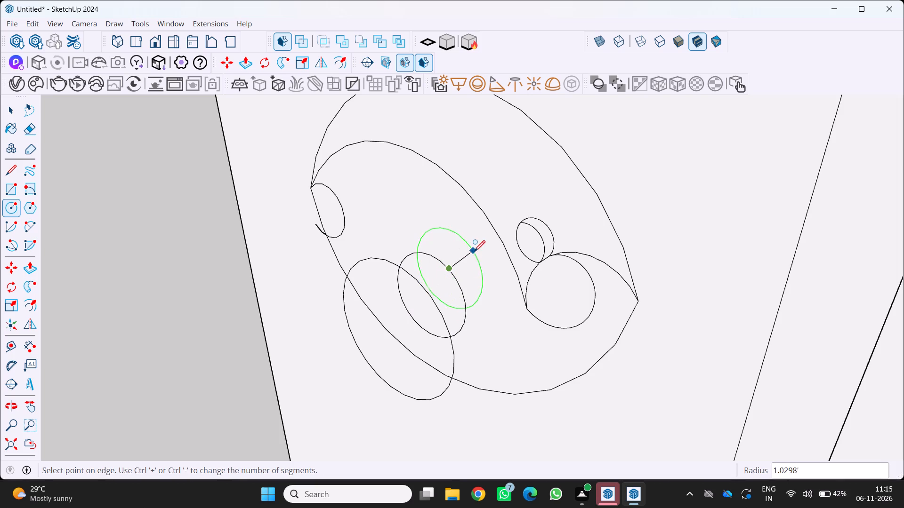
{"action": "left_click", "coordinate": [463, 260]}
{"action": "left_click", "coordinate": [461, 259]}
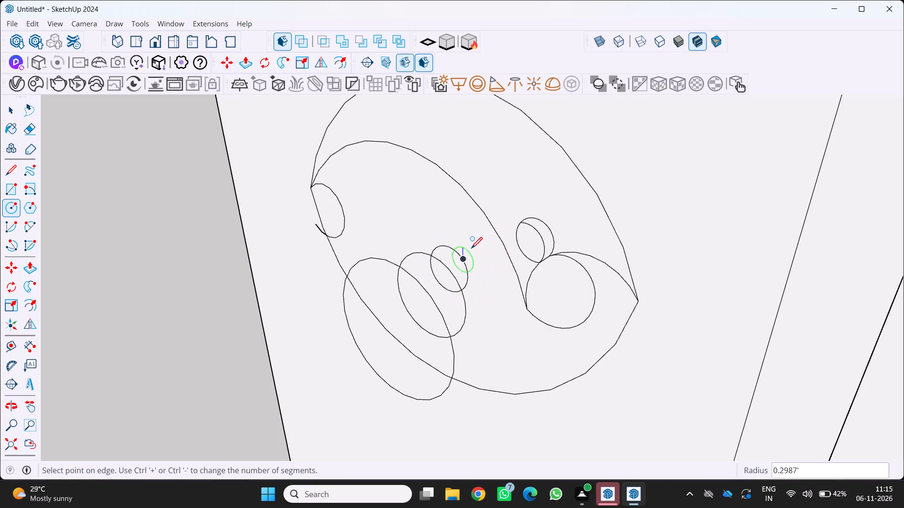
{"action": "left_click", "coordinate": [471, 246]}
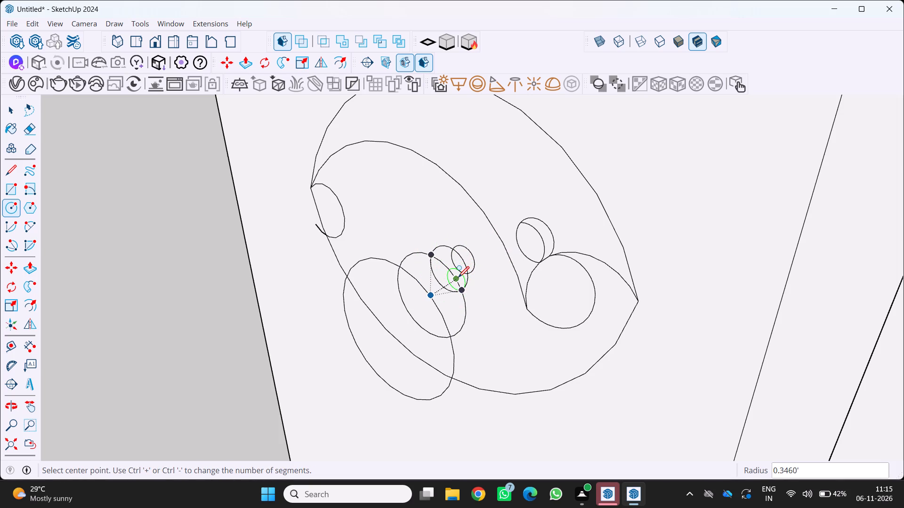
{"action": "middle_click_drag", "start_coordinate": [458, 277], "coordinate": [416, 303]}
{"action": "middle_click", "coordinate": [416, 303]}
{"action": "scroll", "coordinate": [439, 278], "scroll_direction": "up", "scroll_amount": 3}
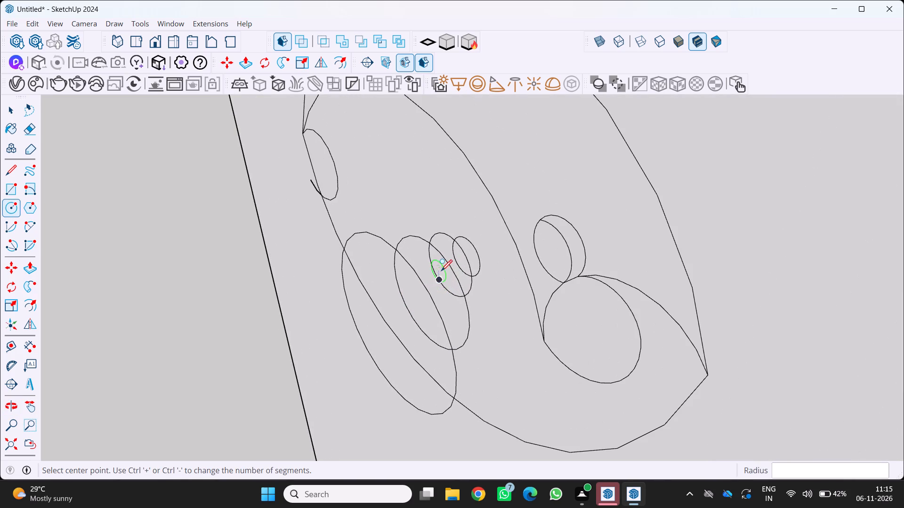
{"action": "left_click", "coordinate": [477, 249]}
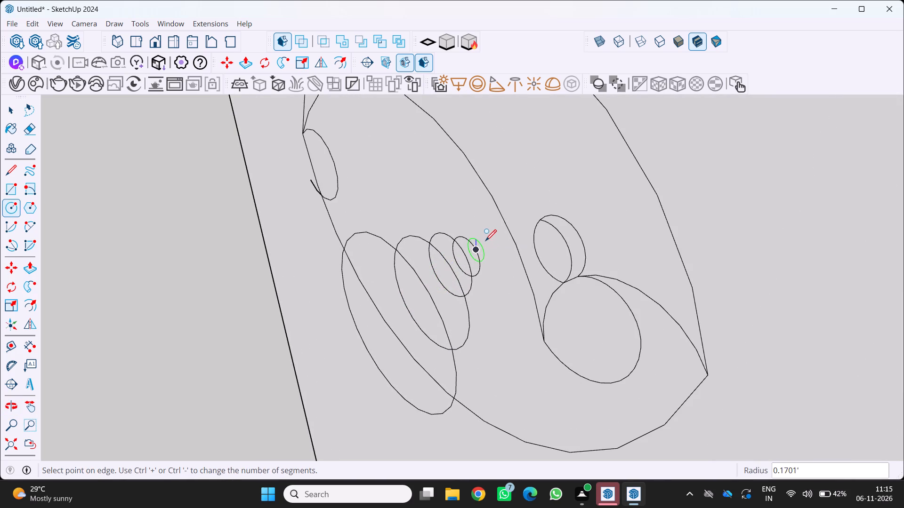
{"action": "left_click", "coordinate": [486, 238]}
Draw a circle of radius about 1.35' inside the largest circle, centred on the lens's lower arc and reaching the second circle's edge.
{"action": "scroll", "coordinate": [460, 264], "scroll_direction": "up", "scroll_amount": 3}
{"action": "middle_click_drag", "start_coordinate": [459, 265], "coordinate": [628, 235]}
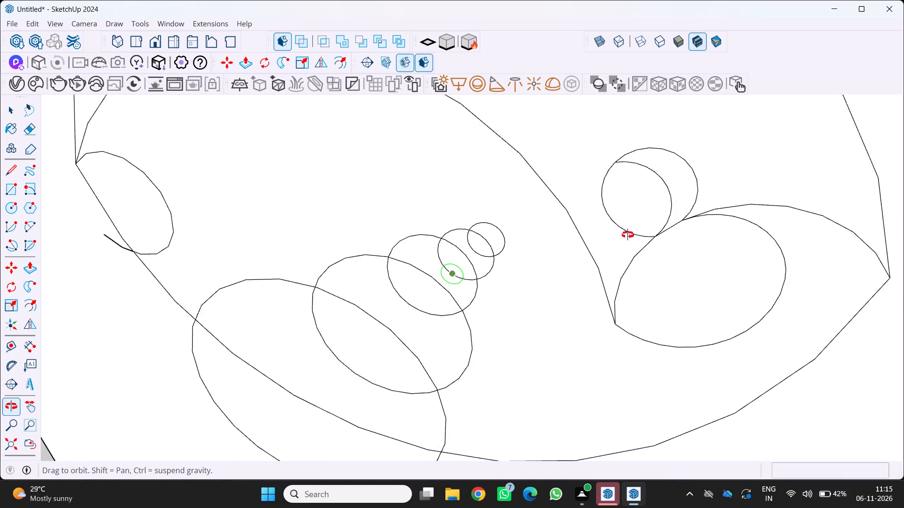
{"action": "middle_click_drag", "start_coordinate": [628, 235], "coordinate": [536, 241]}
{"action": "scroll", "coordinate": [534, 242], "scroll_direction": "down", "scroll_amount": 3}
{"action": "scroll", "coordinate": [469, 274], "scroll_direction": "down", "scroll_amount": 3}
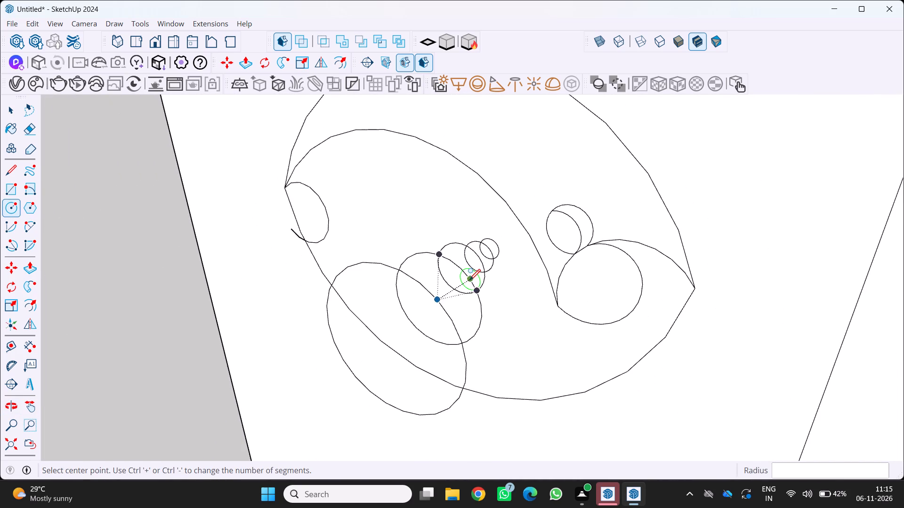
{"action": "middle_click_drag", "start_coordinate": [449, 294], "coordinate": [530, 282]}
{"action": "middle_click", "coordinate": [530, 281]}
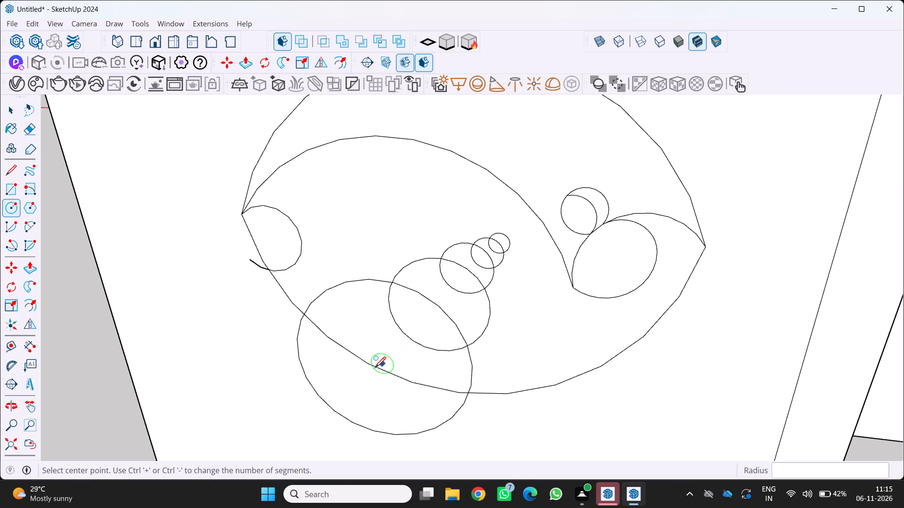
{"action": "left_click_drag", "start_coordinate": [370, 363], "coordinate": [374, 356]}
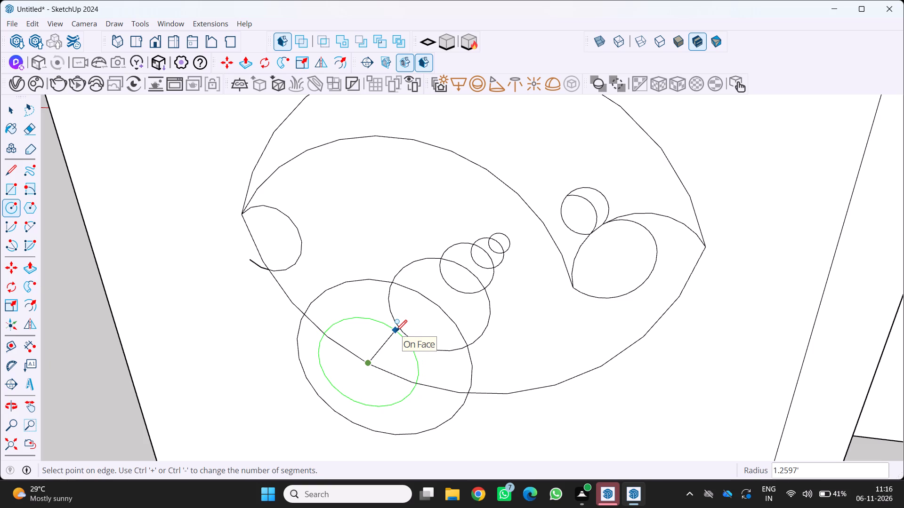
{"action": "scroll", "coordinate": [396, 330], "scroll_direction": "up", "scroll_amount": 2}
{"action": "left_click", "coordinate": [402, 333]}
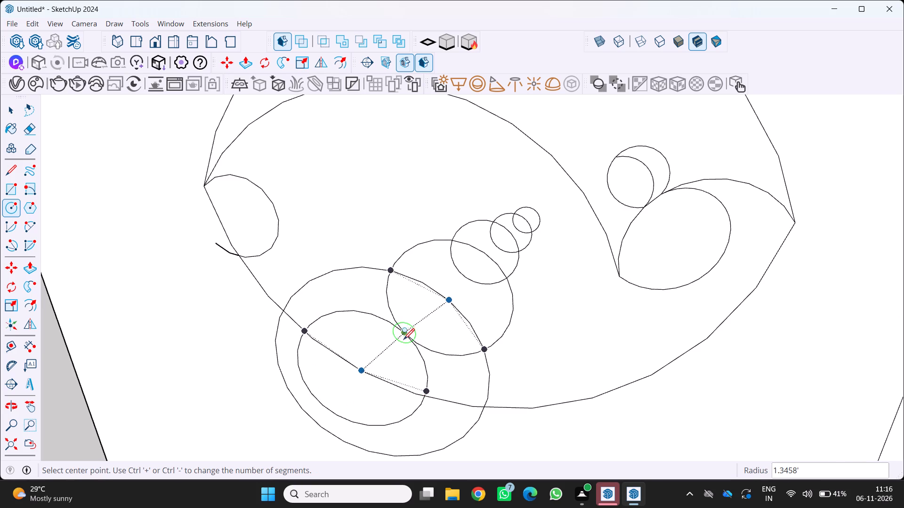
Draw two concentric circles of radius about 0.4' and 0.7' inside the second circle of the chain.
{"action": "scroll", "coordinate": [404, 340], "scroll_direction": "down", "scroll_amount": 4}
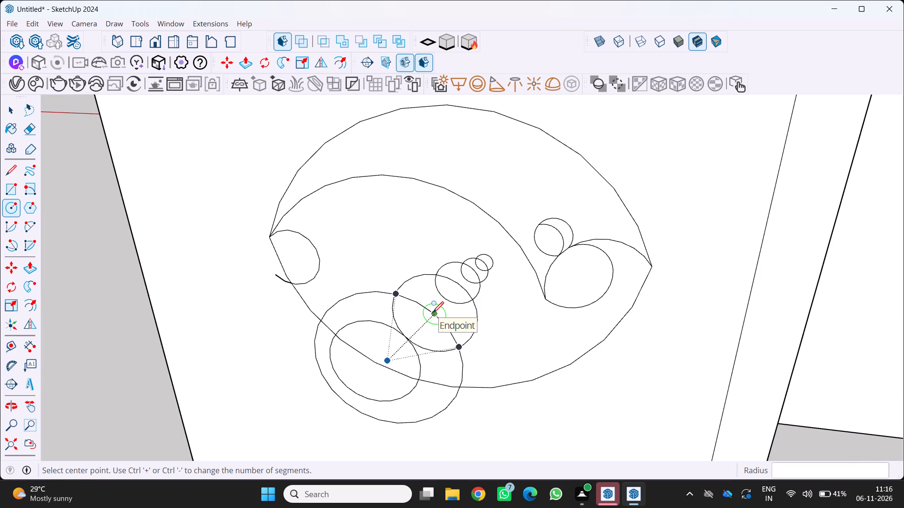
{"action": "left_click", "coordinate": [433, 312]}
{"action": "left_click", "coordinate": [439, 301]}
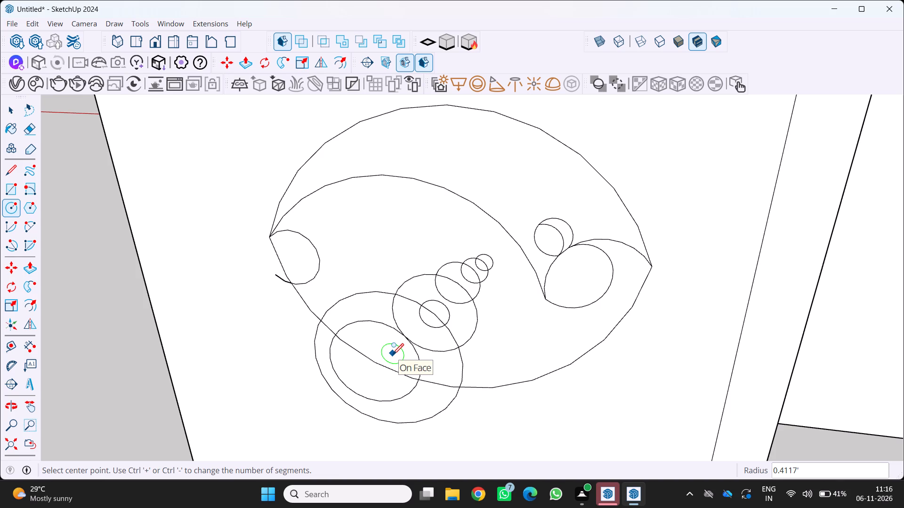
{"action": "left_click", "coordinate": [432, 314]}
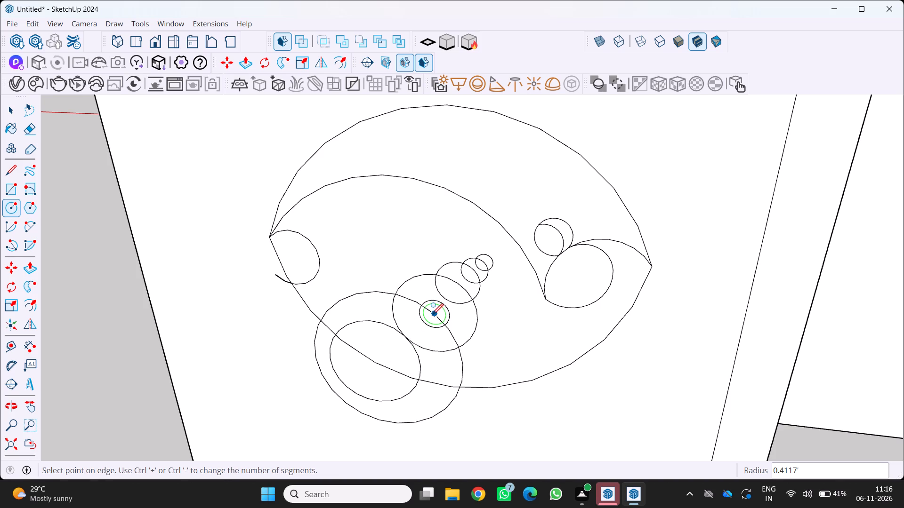
{"action": "left_click", "coordinate": [446, 290]}
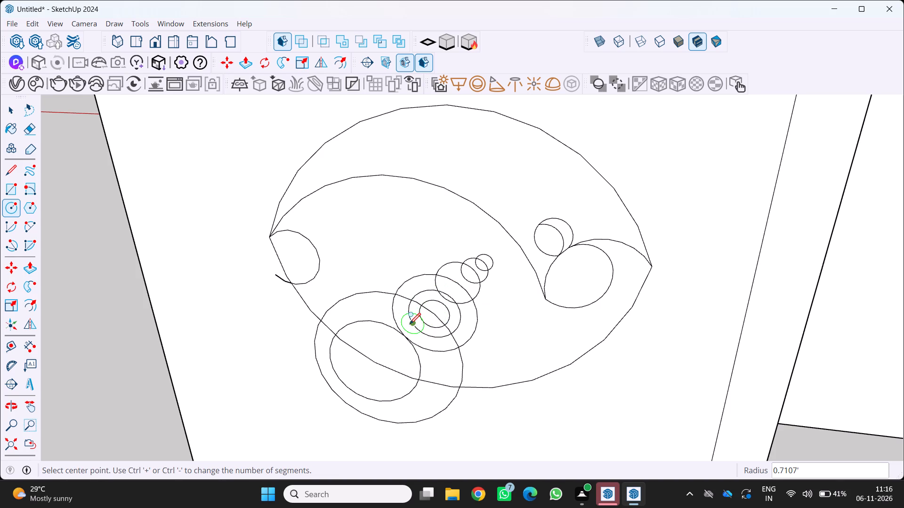
Add four smaller circles at the same centre, with radii of about 0.28', 0.13', 0.07' and 0.04'.
{"action": "scroll", "coordinate": [431, 319], "scroll_direction": "up", "scroll_amount": 2}
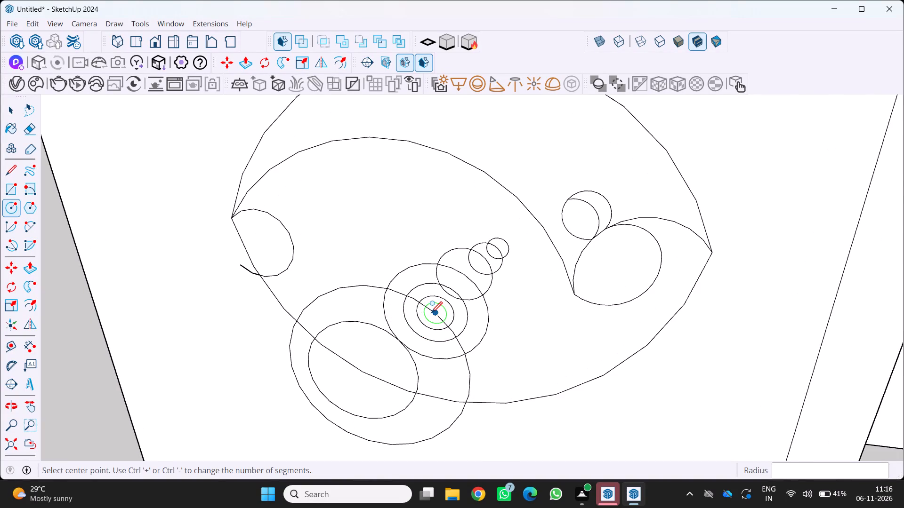
{"action": "left_click", "coordinate": [435, 313]}
{"action": "scroll", "coordinate": [438, 311], "scroll_direction": "up", "scroll_amount": 7}
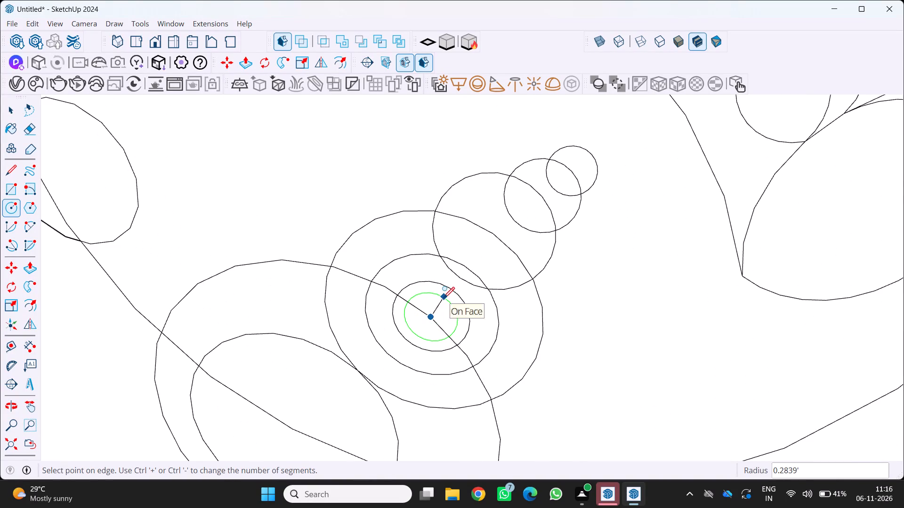
{"action": "left_click", "coordinate": [444, 297]}
{"action": "left_click", "coordinate": [430, 317]}
{"action": "scroll", "coordinate": [437, 307], "scroll_direction": "up", "scroll_amount": 2}
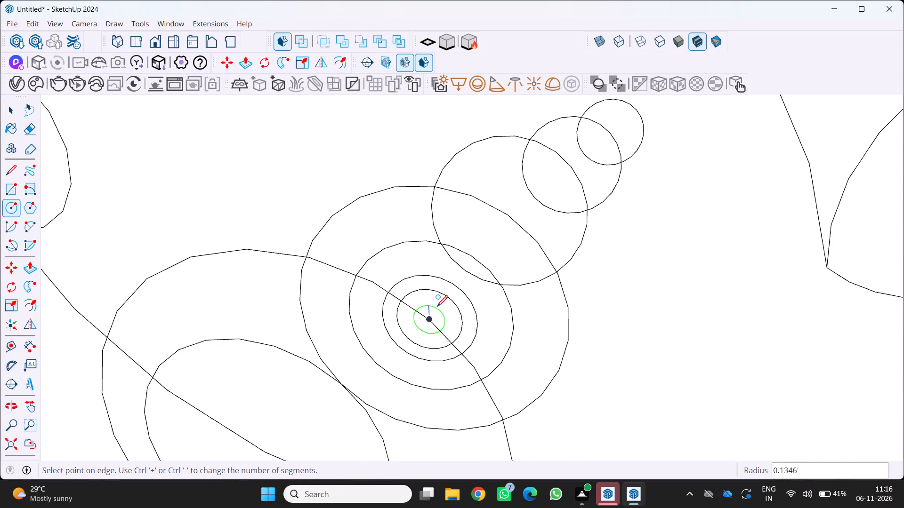
{"action": "left_click", "coordinate": [437, 306]}
{"action": "scroll", "coordinate": [428, 319], "scroll_direction": "up", "scroll_amount": 3}
{"action": "left_click", "coordinate": [430, 318]}
{"action": "left_click", "coordinate": [436, 309]}
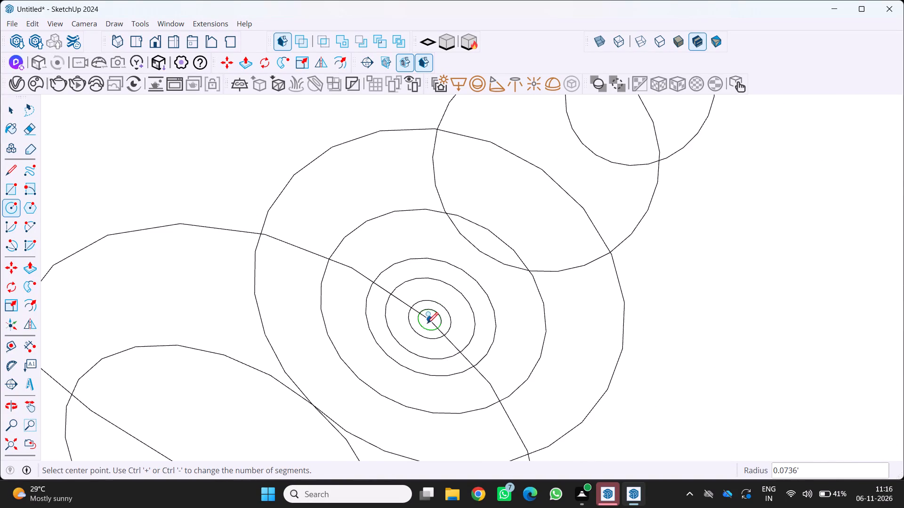
{"action": "scroll", "coordinate": [427, 323], "scroll_direction": "up", "scroll_amount": 8}
{"action": "left_click", "coordinate": [427, 318]}
{"action": "left_click", "coordinate": [436, 308]}
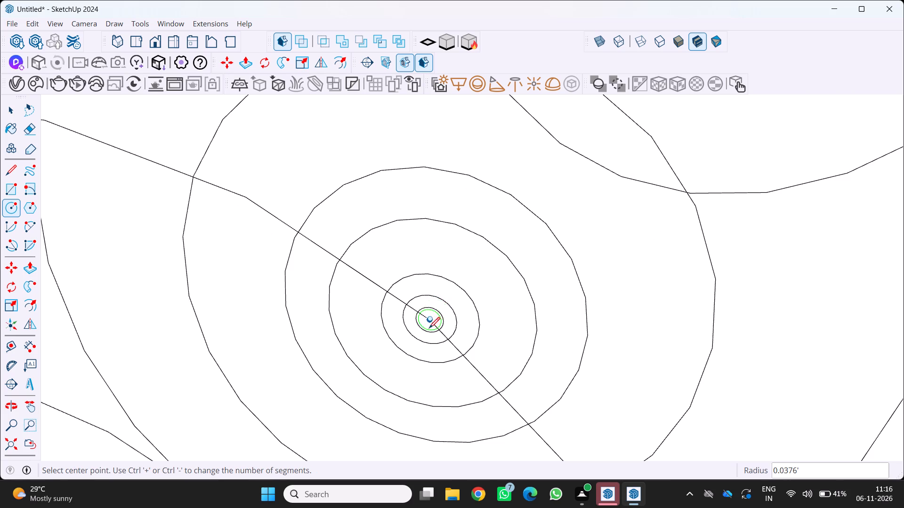
Draw five concentric circles centred on the upper inner arc of the lens, with radii of about 1.6', 1.4', 1.1', 0.8' and 0.5'.
{"action": "scroll", "coordinate": [428, 327], "scroll_direction": "down", "scroll_amount": 20}
{"action": "scroll", "coordinate": [428, 327], "scroll_direction": "down", "scroll_amount": 8}
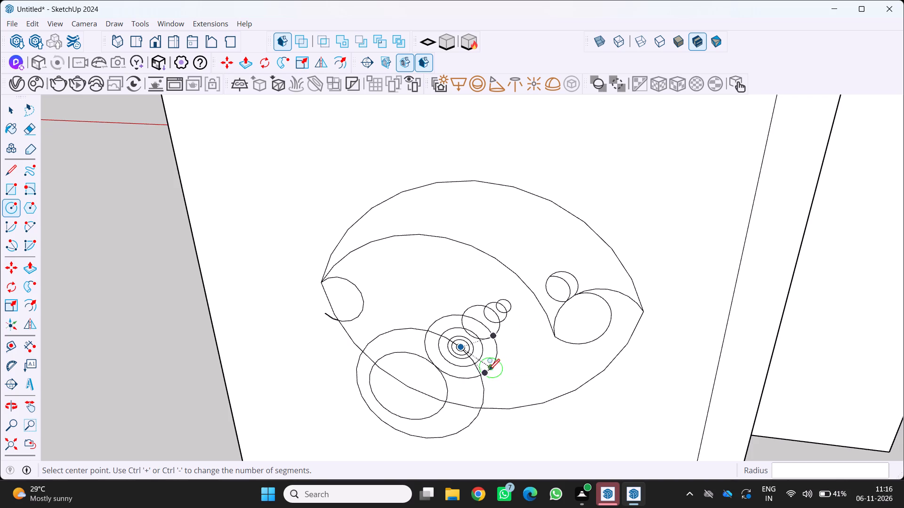
{"action": "left_click", "coordinate": [445, 238]}
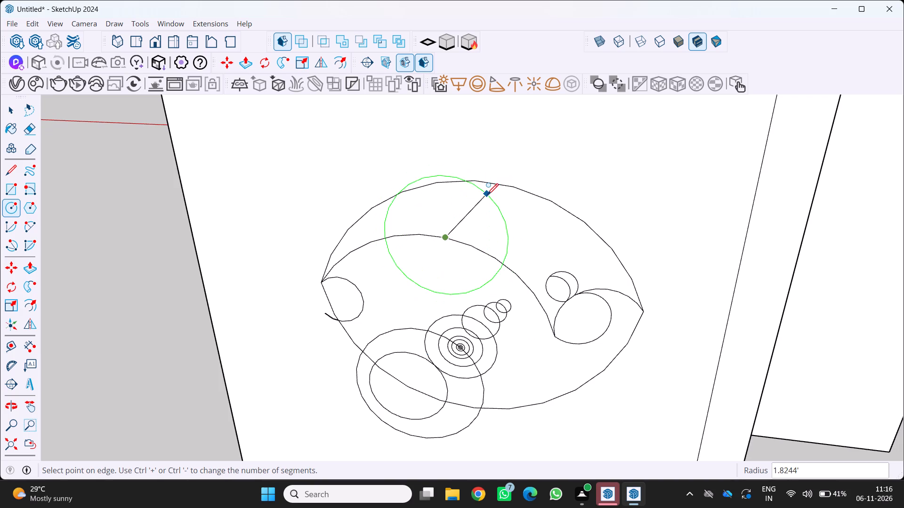
{"action": "left_click", "coordinate": [482, 198]}
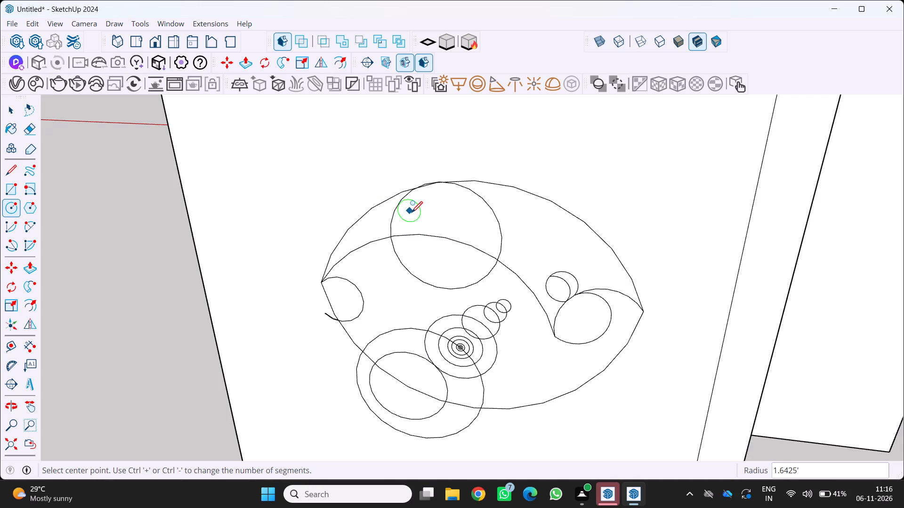
{"action": "left_click", "coordinate": [443, 234]}
{"action": "left_click", "coordinate": [461, 196]}
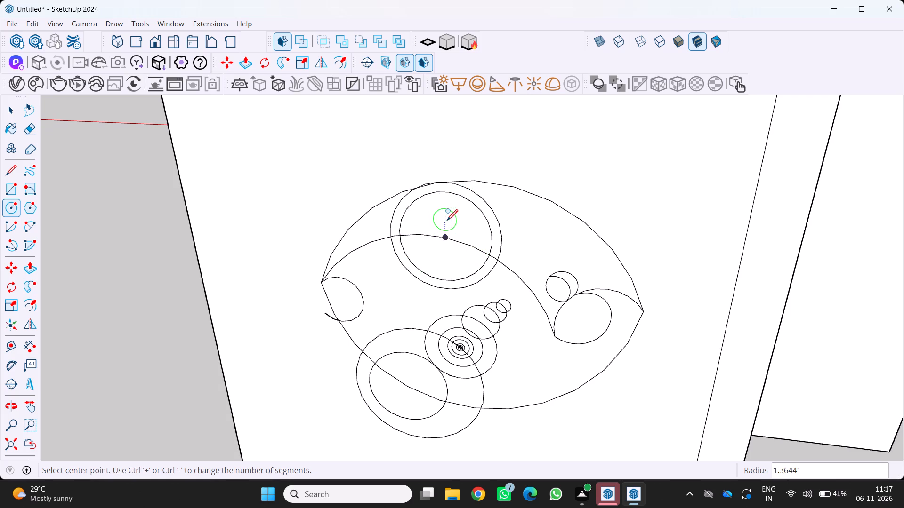
{"action": "left_click", "coordinate": [446, 238]}
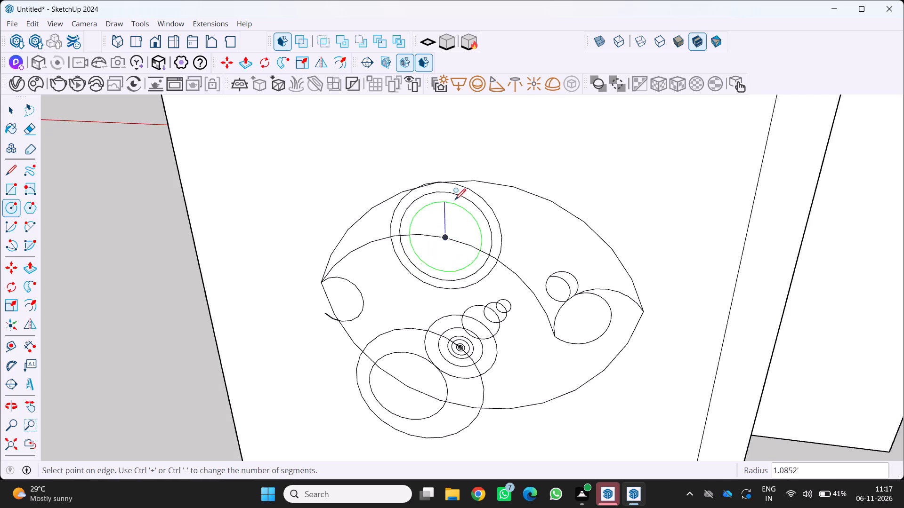
{"action": "left_click", "coordinate": [454, 203]}
{"action": "left_click", "coordinate": [447, 237]}
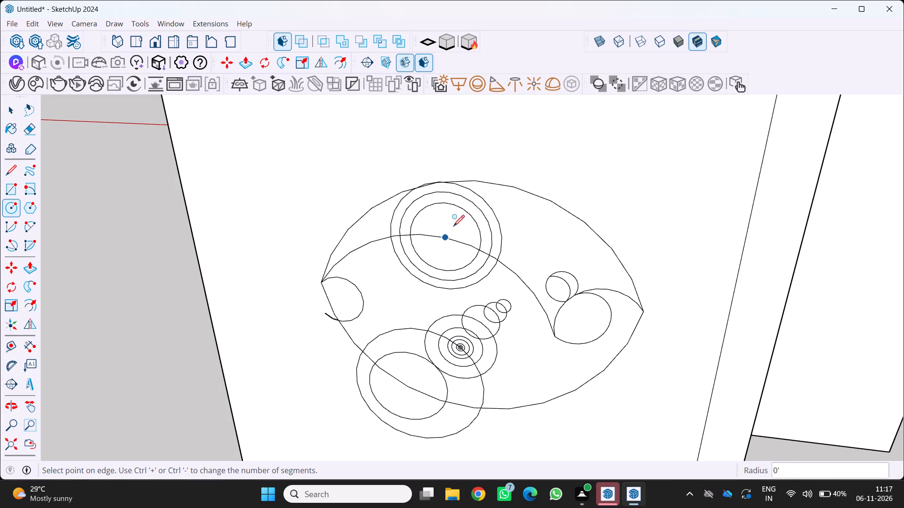
{"action": "left_click", "coordinate": [453, 212]}
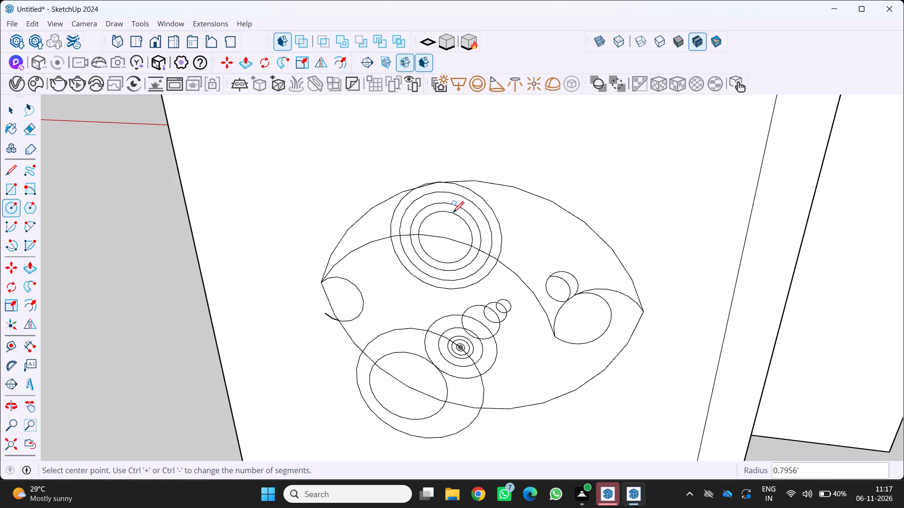
{"action": "left_click", "coordinate": [448, 236]}
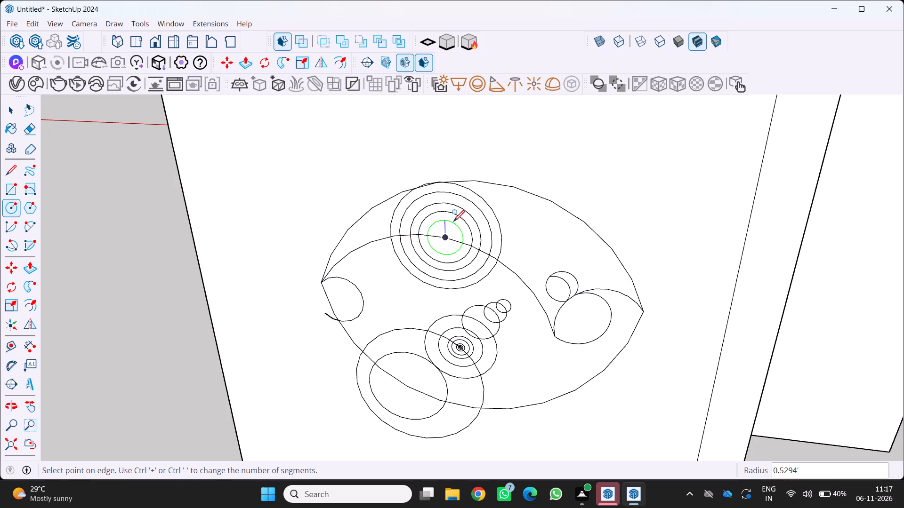
{"action": "left_click", "coordinate": [455, 219]}
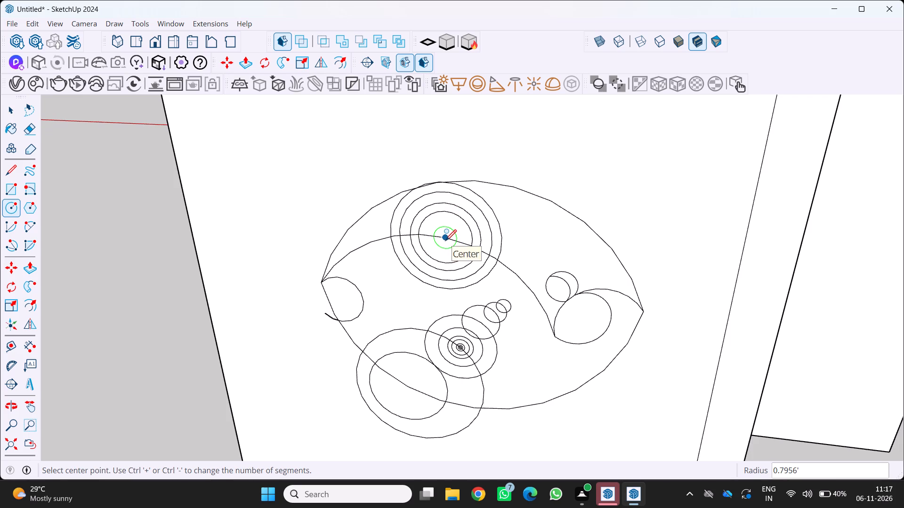
{"action": "left_click", "coordinate": [445, 239]}
{"action": "left_click", "coordinate": [448, 222]}
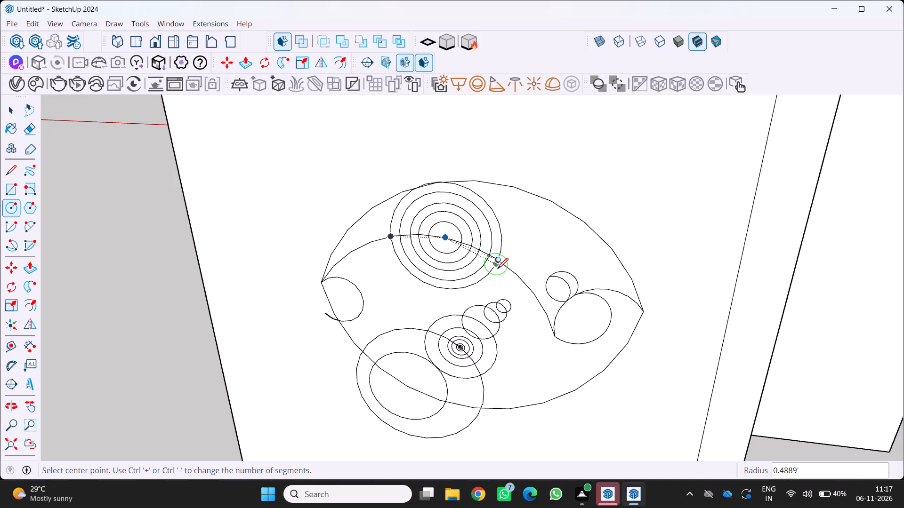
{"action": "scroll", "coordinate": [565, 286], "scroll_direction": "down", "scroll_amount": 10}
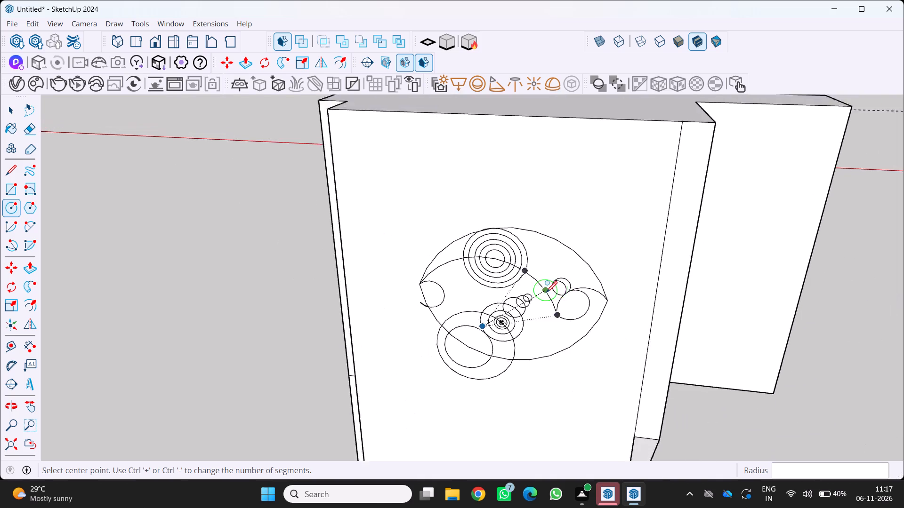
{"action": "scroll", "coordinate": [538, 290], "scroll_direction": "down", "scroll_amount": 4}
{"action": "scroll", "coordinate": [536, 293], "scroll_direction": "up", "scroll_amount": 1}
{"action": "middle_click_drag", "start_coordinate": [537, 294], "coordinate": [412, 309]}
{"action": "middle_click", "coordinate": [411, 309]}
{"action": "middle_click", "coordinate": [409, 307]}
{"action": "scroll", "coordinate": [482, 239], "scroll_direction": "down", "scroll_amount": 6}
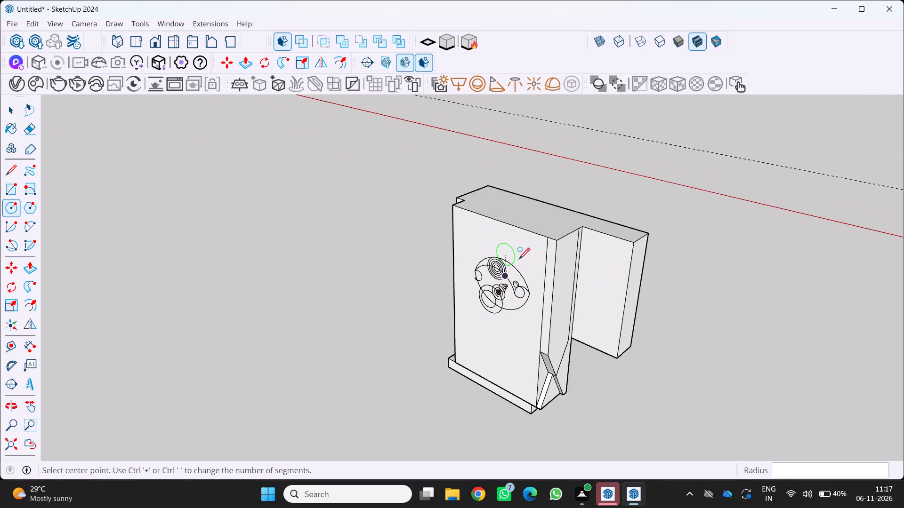
Examine the tall faceted block from its side around to the broad face opposite the lens motif.
{"action": "scroll", "coordinate": [658, 301], "scroll_direction": "up", "scroll_amount": 1}
{"action": "middle_click_drag", "start_coordinate": [605, 310], "coordinate": [463, 319]}
{"action": "middle_click", "coordinate": [463, 319]}
{"action": "middle_click", "coordinate": [453, 320]}
{"action": "scroll", "coordinate": [492, 278], "scroll_direction": "down", "scroll_amount": 11}
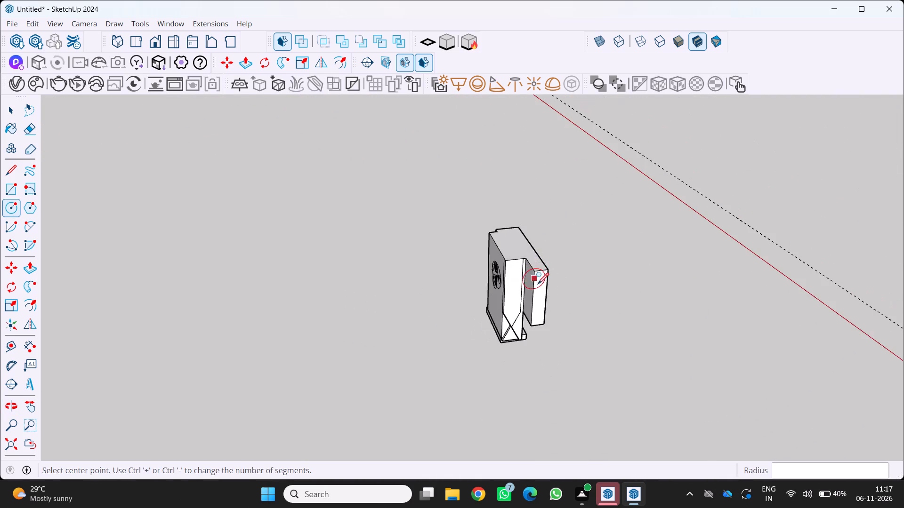
{"action": "middle_click_drag", "start_coordinate": [533, 286], "coordinate": [367, 297]}
{"action": "scroll", "coordinate": [463, 267], "scroll_direction": "up", "scroll_amount": 6}
{"action": "middle_click_drag", "start_coordinate": [542, 302], "coordinate": [425, 297]}
{"action": "scroll", "coordinate": [427, 299], "scroll_direction": "up", "scroll_amount": 1}
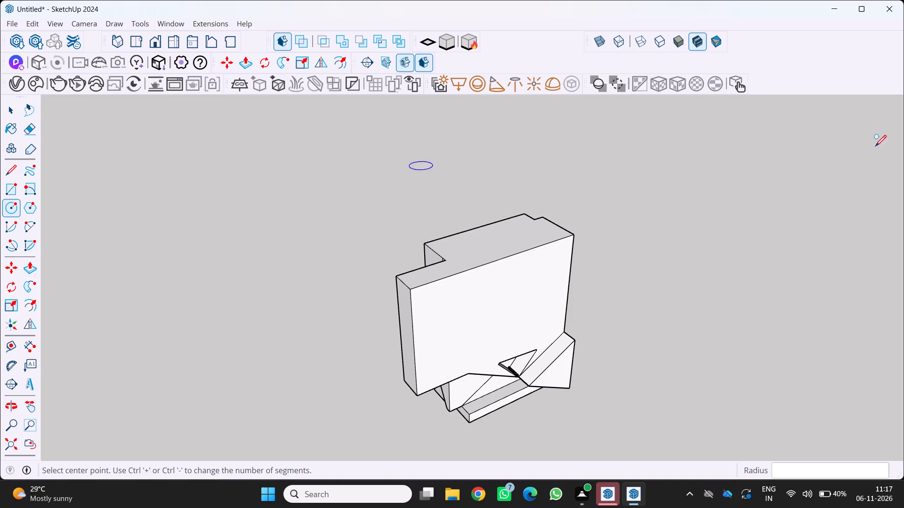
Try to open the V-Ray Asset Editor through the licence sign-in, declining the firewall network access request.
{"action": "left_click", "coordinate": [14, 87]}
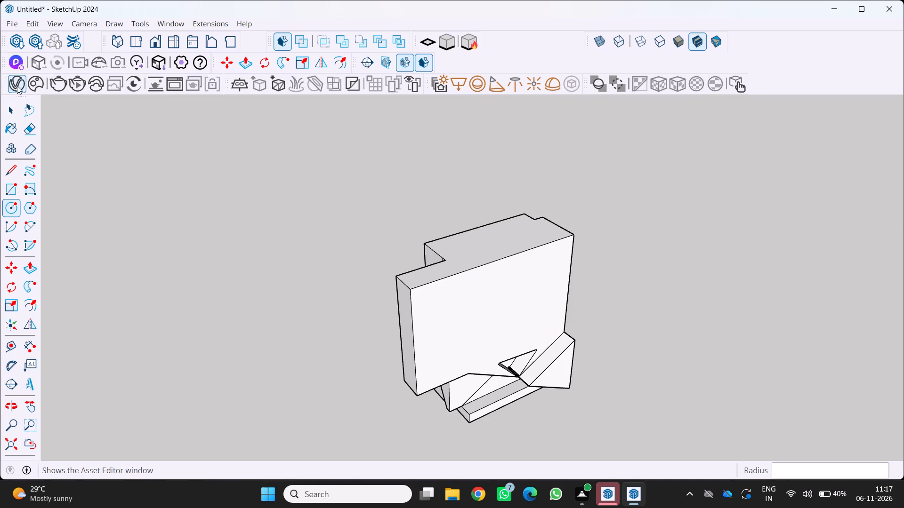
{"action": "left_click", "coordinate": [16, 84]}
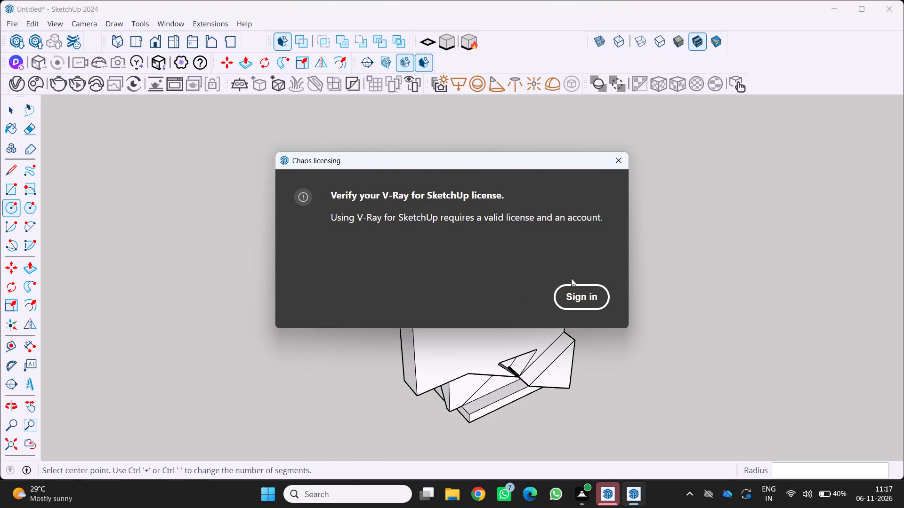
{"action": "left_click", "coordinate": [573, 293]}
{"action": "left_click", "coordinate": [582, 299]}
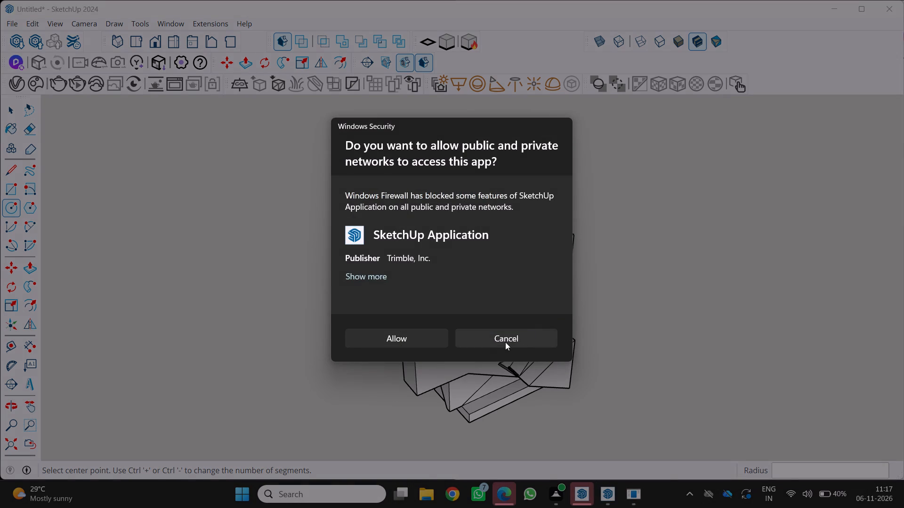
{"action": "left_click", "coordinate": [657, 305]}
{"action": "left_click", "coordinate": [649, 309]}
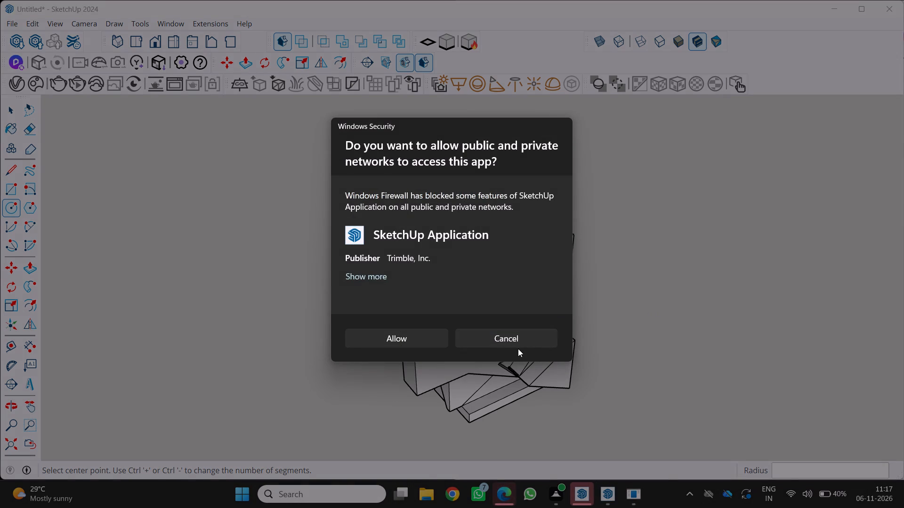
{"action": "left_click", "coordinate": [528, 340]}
Draw three concentric circles with radii of about 7.9', 6.8' and 5.5' toward the overhanging side of the tall block's broad rear face.
{"action": "scroll", "coordinate": [432, 335], "scroll_direction": "down", "scroll_amount": 4}
{"action": "middle_click_drag", "start_coordinate": [435, 336], "coordinate": [408, 312]}
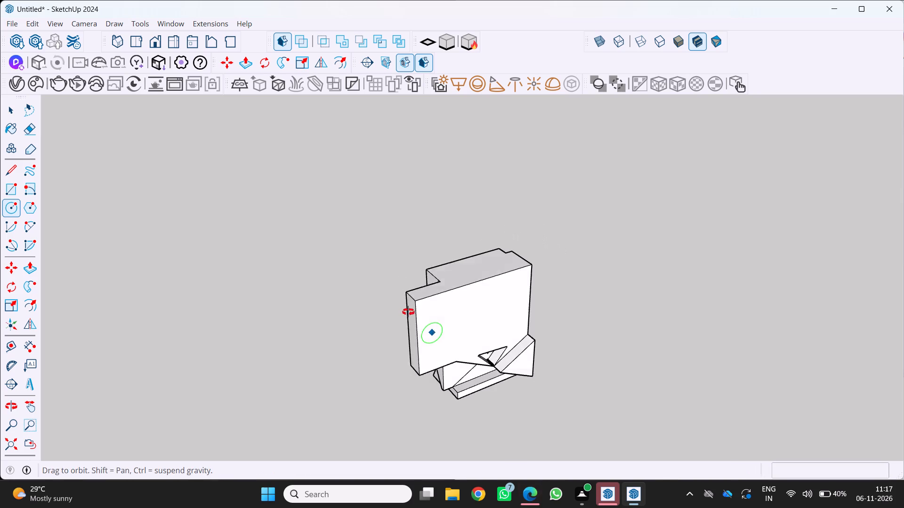
{"action": "middle_click_drag", "start_coordinate": [408, 312], "coordinate": [380, 304]}
{"action": "scroll", "coordinate": [428, 350], "scroll_direction": "up", "scroll_amount": 3}
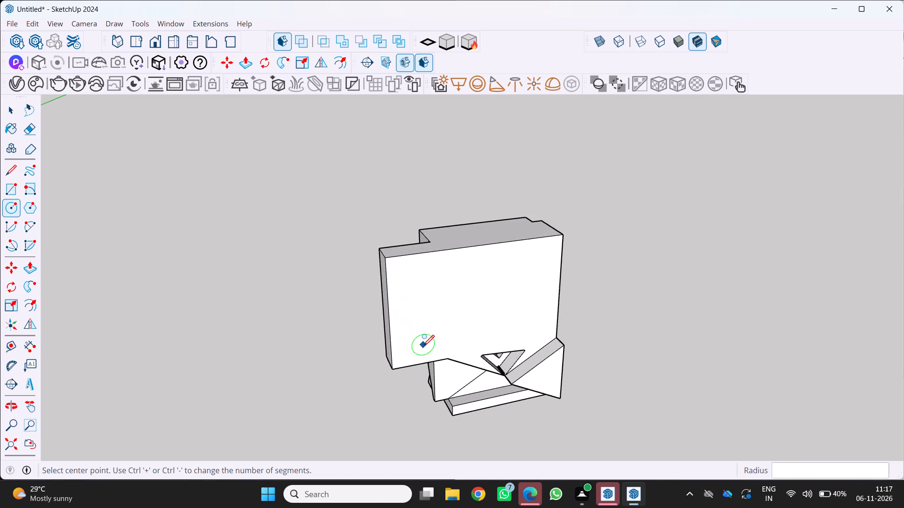
{"action": "middle_click", "coordinate": [425, 351]}
{"action": "middle_click", "coordinate": [425, 351]}
{"action": "middle_click_drag", "start_coordinate": [425, 351], "coordinate": [393, 372]}
{"action": "middle_click", "coordinate": [393, 372]}
{"action": "middle_click", "coordinate": [392, 373]}
{"action": "middle_click", "coordinate": [392, 373]}
{"action": "scroll", "coordinate": [389, 372], "scroll_direction": "up", "scroll_amount": 1}
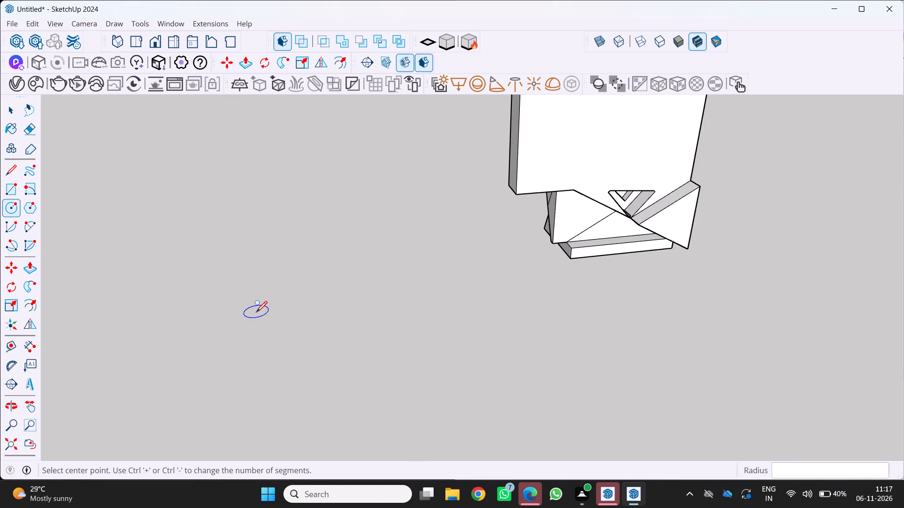
{"action": "scroll", "coordinate": [256, 311], "scroll_direction": "down", "scroll_amount": 5}
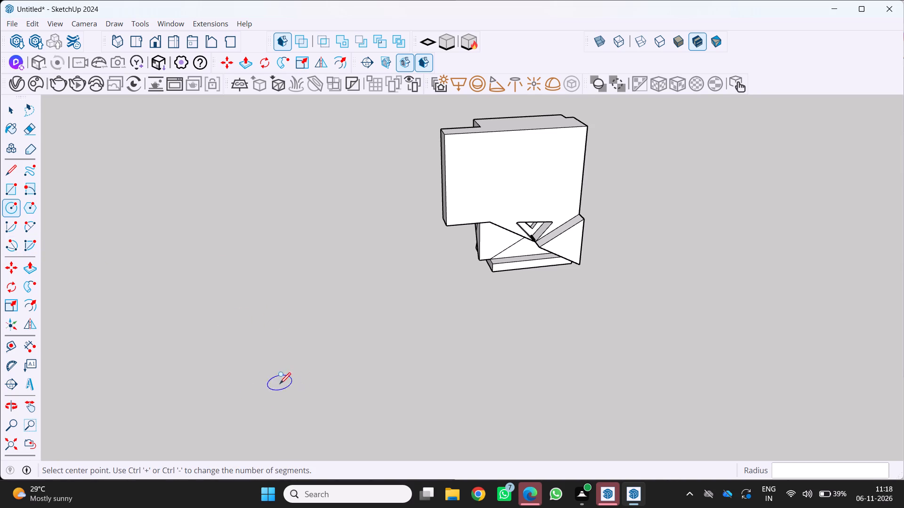
{"action": "scroll", "coordinate": [456, 272], "scroll_direction": "up", "scroll_amount": 1}
{"action": "scroll", "coordinate": [519, 163], "scroll_direction": "up", "scroll_amount": 1}
{"action": "left_click", "coordinate": [497, 174]}
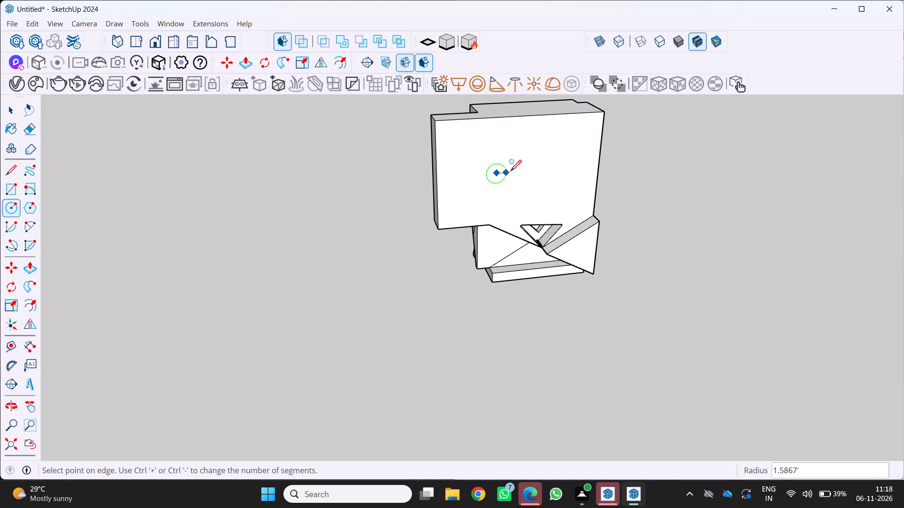
{"action": "left_click", "coordinate": [537, 141]}
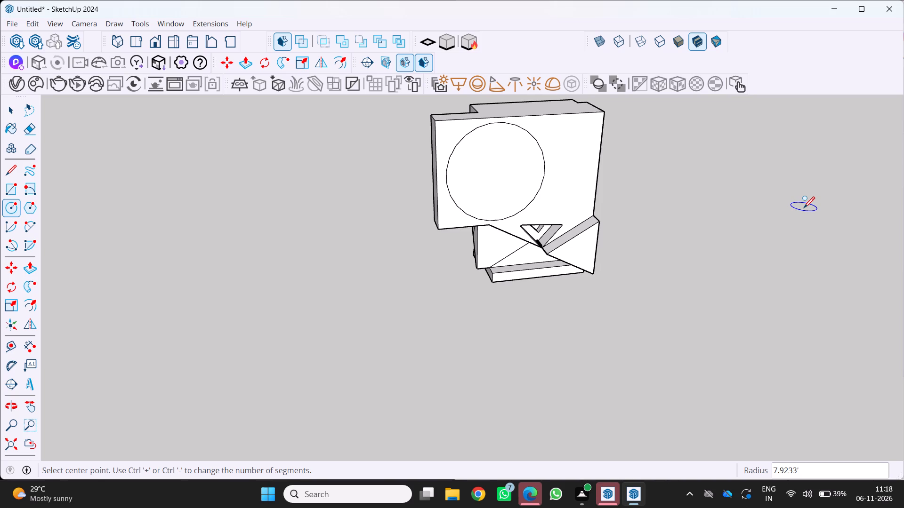
{"action": "left_click", "coordinate": [493, 173]}
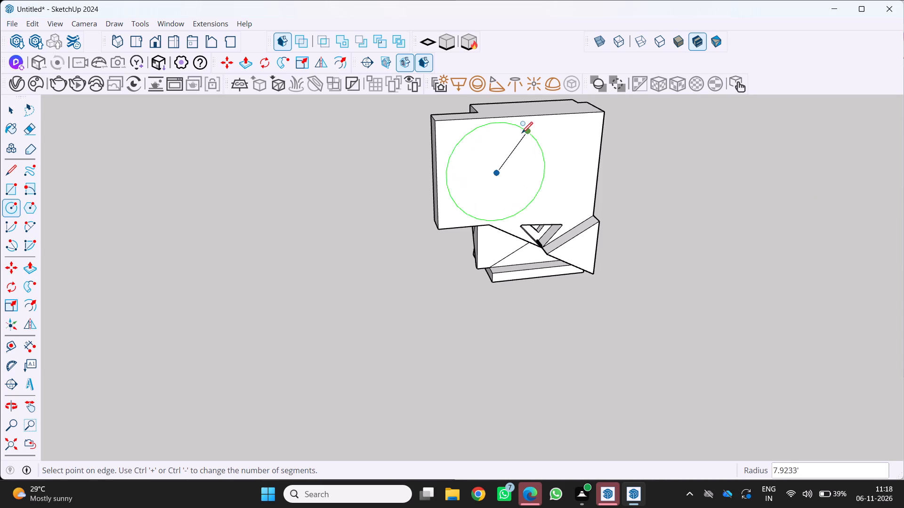
{"action": "left_click", "coordinate": [516, 133]}
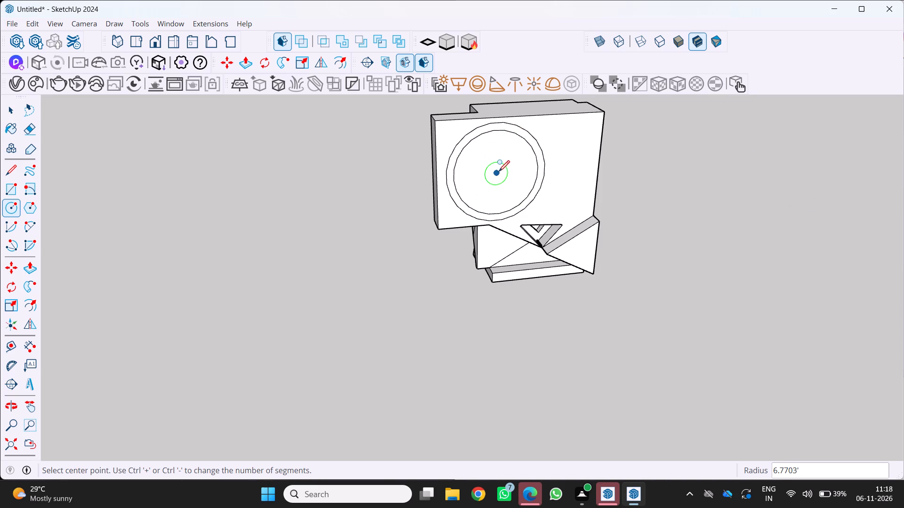
{"action": "left_click", "coordinate": [495, 173]}
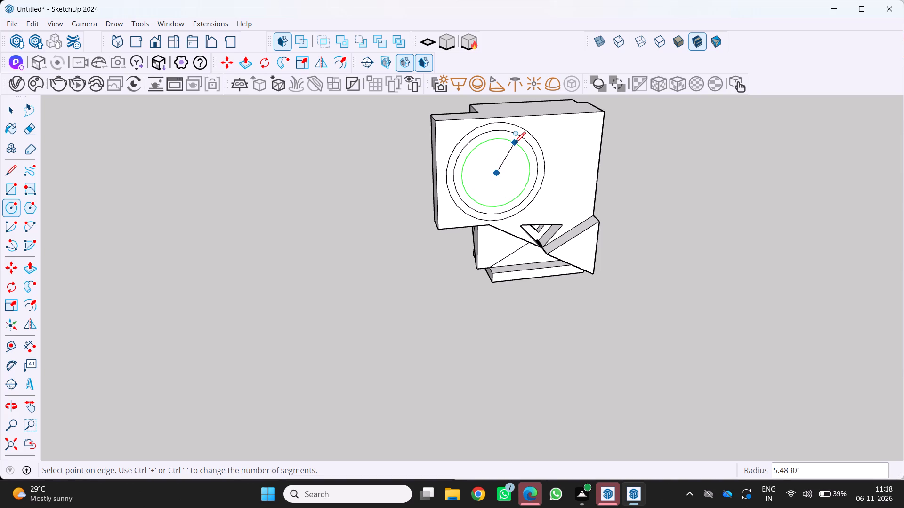
{"action": "left_click_drag", "start_coordinate": [515, 142], "coordinate": [511, 146]}
Add three smaller circles at the same centre, the middle one with a radius of about 3'.
{"action": "left_click", "coordinate": [495, 172]}
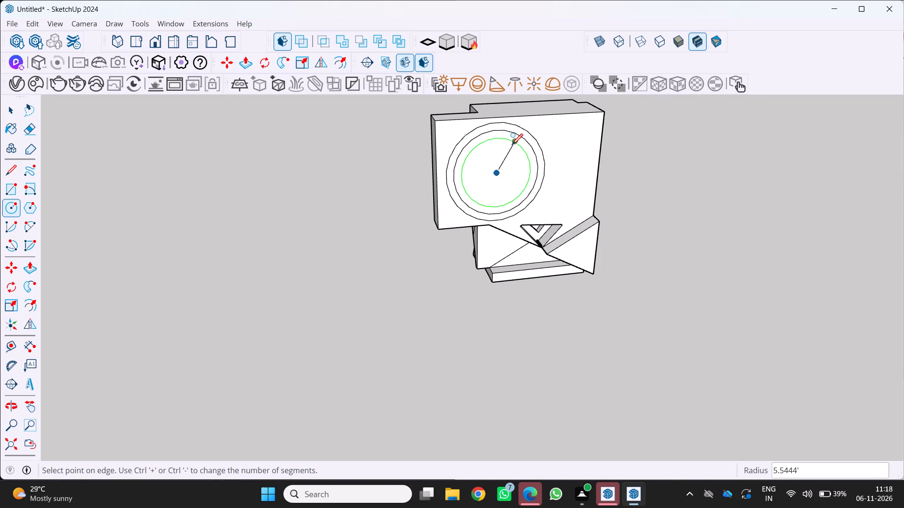
{"action": "left_click", "coordinate": [512, 144]}
{"action": "left_click_drag", "start_coordinate": [500, 173], "coordinate": [505, 161]}
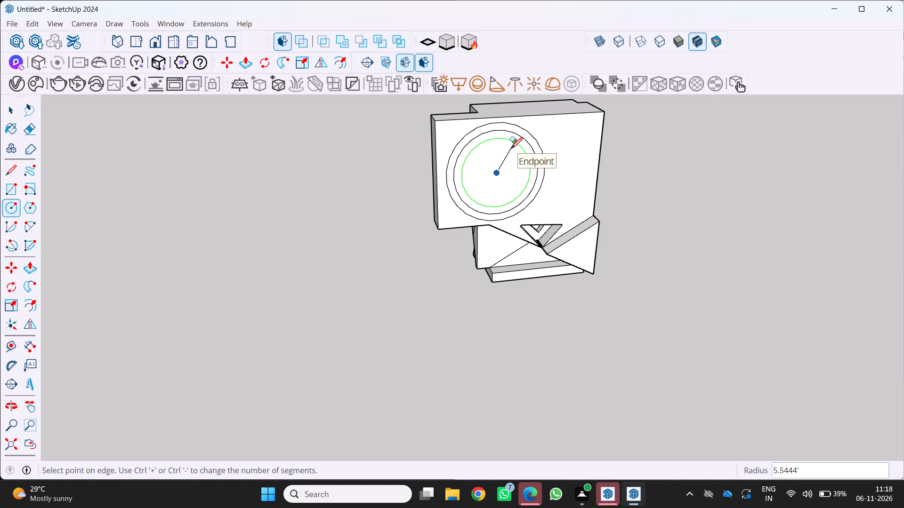
{"action": "left_click", "coordinate": [505, 155]}
{"action": "left_click_drag", "start_coordinate": [495, 171], "coordinate": [499, 163]}
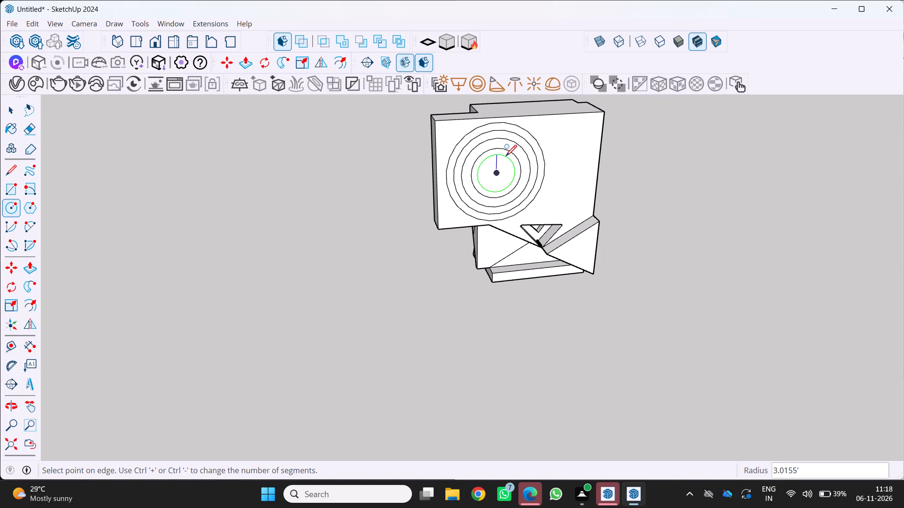
{"action": "left_click", "coordinate": [506, 155]}
{"action": "left_click", "coordinate": [497, 170]}
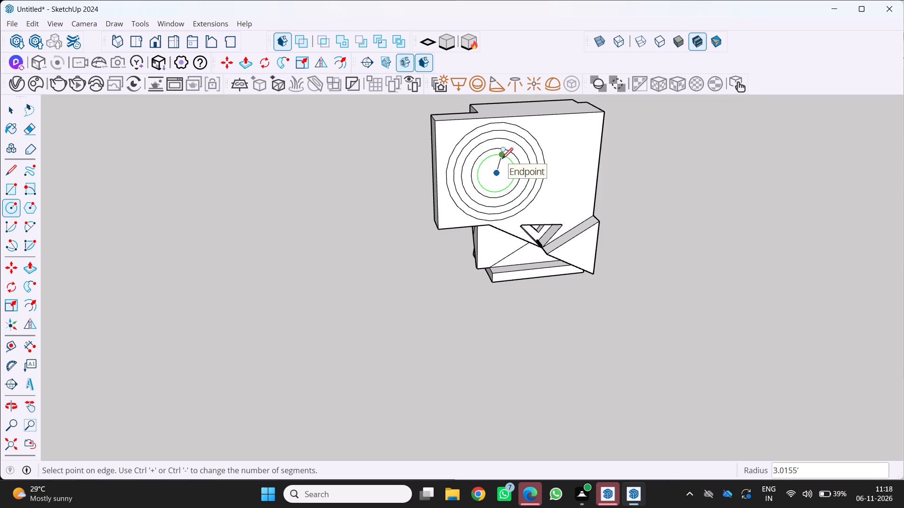
{"action": "left_click", "coordinate": [500, 161]}
Draw four concentric circles beside the large set on the same face, with radii of about 3.1', 2', 1.1' and 0.5'.
{"action": "scroll", "coordinate": [480, 189], "scroll_direction": "down", "scroll_amount": 4}
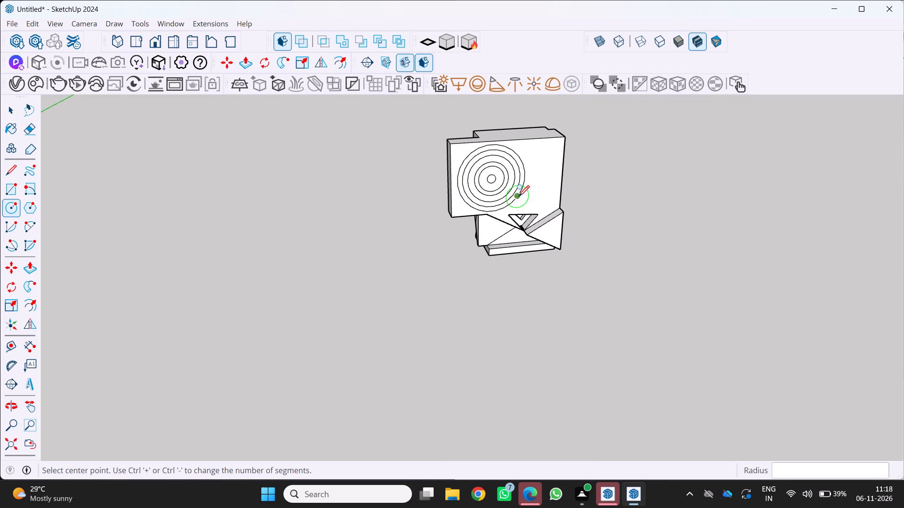
{"action": "scroll", "coordinate": [495, 183], "scroll_direction": "up", "scroll_amount": 3}
{"action": "middle_click_drag", "start_coordinate": [555, 188], "coordinate": [485, 207]}
{"action": "scroll", "coordinate": [485, 207], "scroll_direction": "up", "scroll_amount": 1}
{"action": "middle_click", "coordinate": [485, 207]}
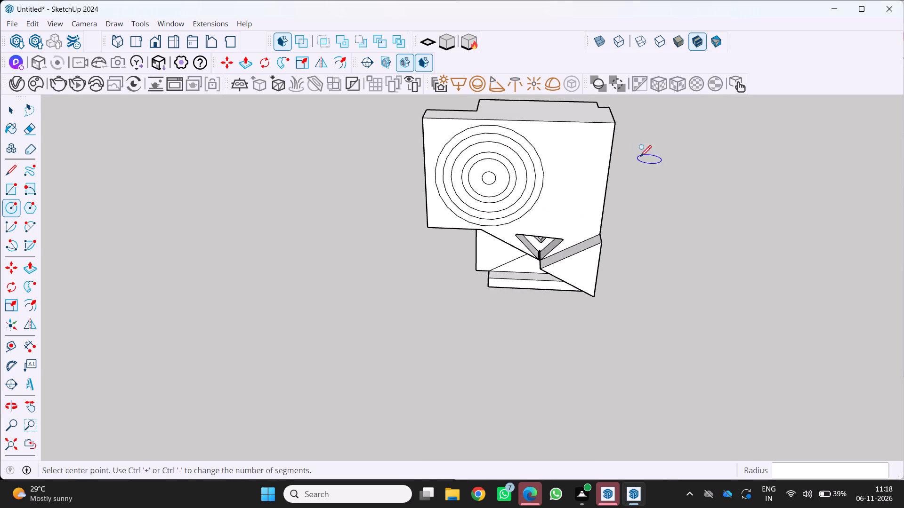
{"action": "scroll", "coordinate": [570, 175], "scroll_direction": "up", "scroll_amount": 2}
{"action": "left_click_drag", "start_coordinate": [574, 182], "coordinate": [576, 176]}
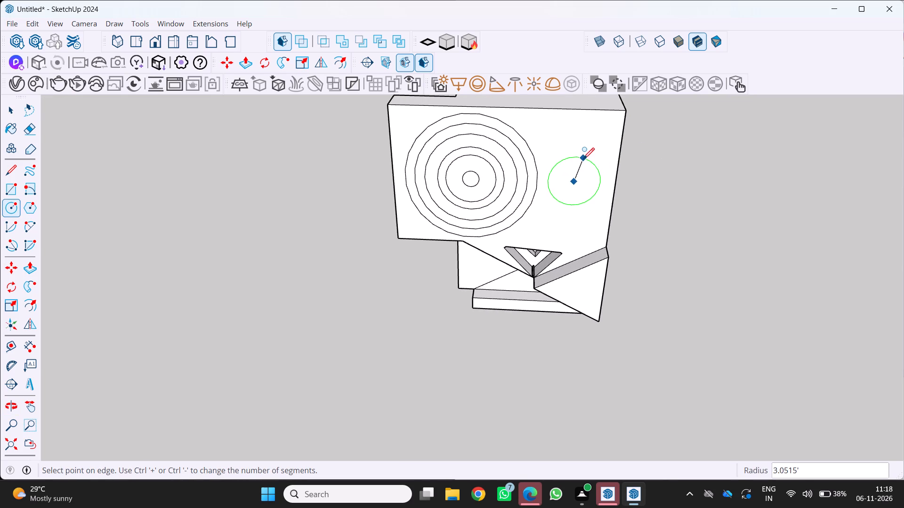
{"action": "left_click", "coordinate": [583, 158]}
{"action": "left_click", "coordinate": [573, 180]}
{"action": "left_click", "coordinate": [580, 167]}
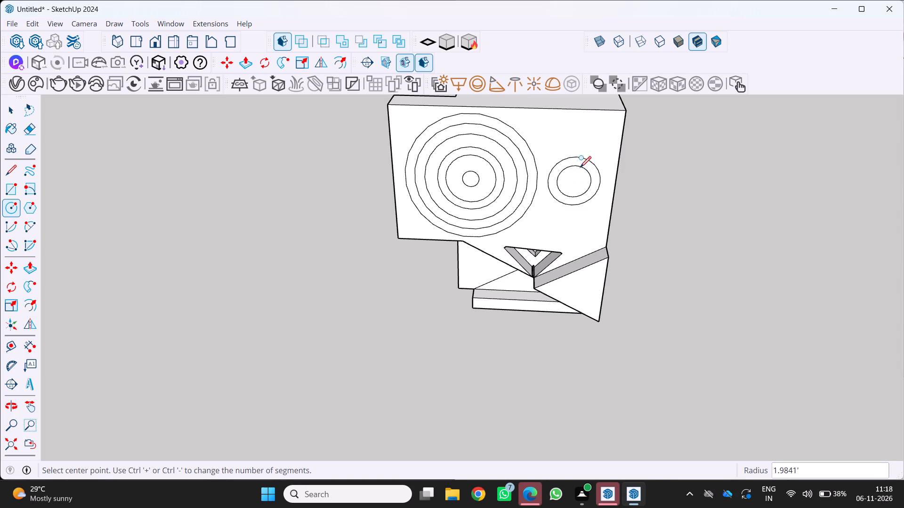
{"action": "left_click", "coordinate": [576, 180]}
{"action": "left_click", "coordinate": [579, 174]}
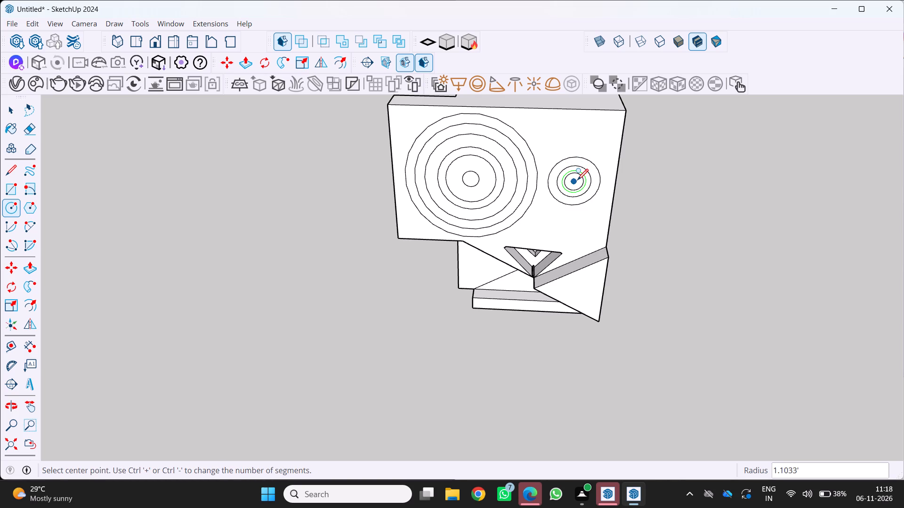
{"action": "scroll", "coordinate": [575, 180], "scroll_direction": "up", "scroll_amount": 7}
{"action": "left_click", "coordinate": [573, 184]}
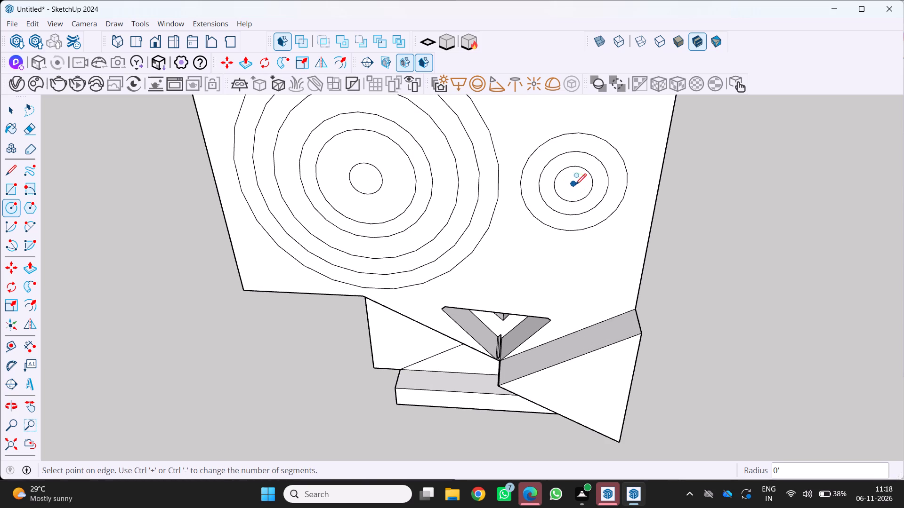
{"action": "scroll", "coordinate": [575, 180], "scroll_direction": "up", "scroll_amount": 3}
{"action": "left_click", "coordinate": [580, 176]}
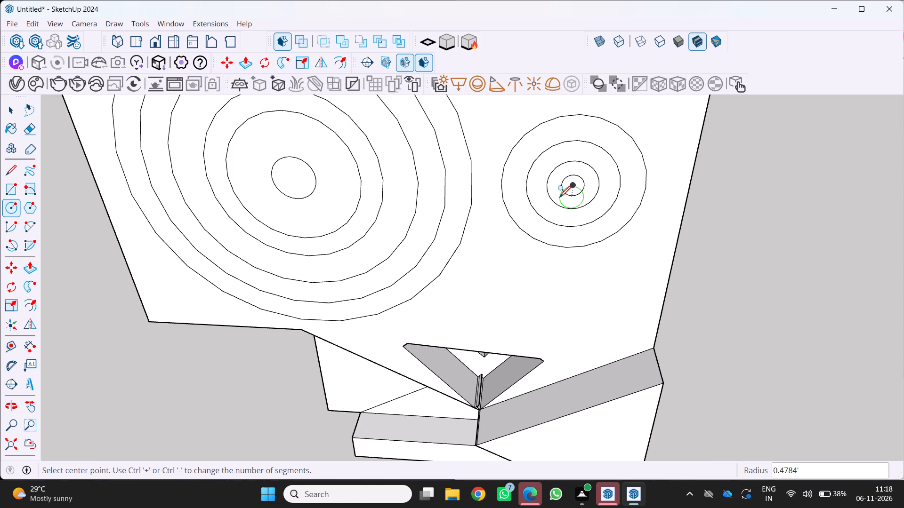
Examine the circle sets on the tall block and its placement relative to the banded block.
{"action": "scroll", "coordinate": [555, 204], "scroll_direction": "down", "scroll_amount": 16}
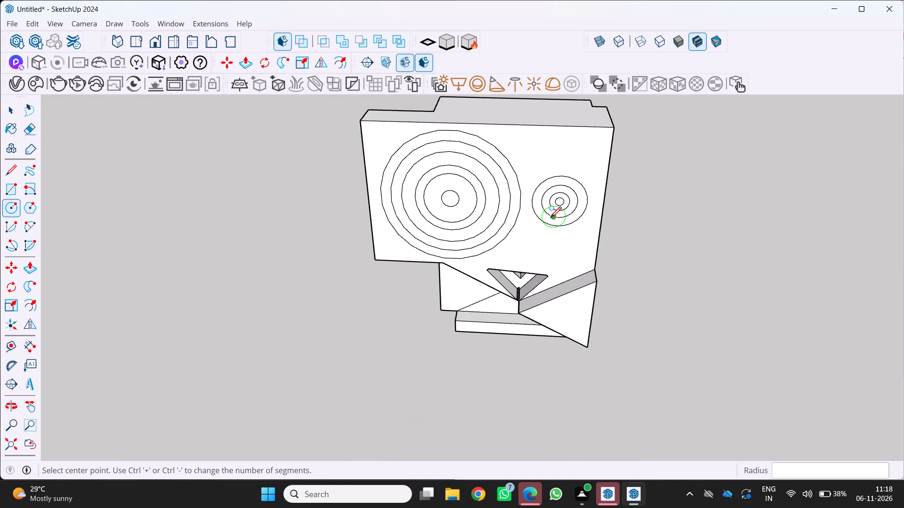
{"action": "scroll", "coordinate": [550, 217], "scroll_direction": "down", "scroll_amount": 7}
{"action": "middle_click_drag", "start_coordinate": [558, 227], "coordinate": [412, 273]}
{"action": "middle_click", "coordinate": [412, 273]}
{"action": "middle_click", "coordinate": [412, 273]}
{"action": "scroll", "coordinate": [667, 271], "scroll_direction": "up", "scroll_amount": 1}
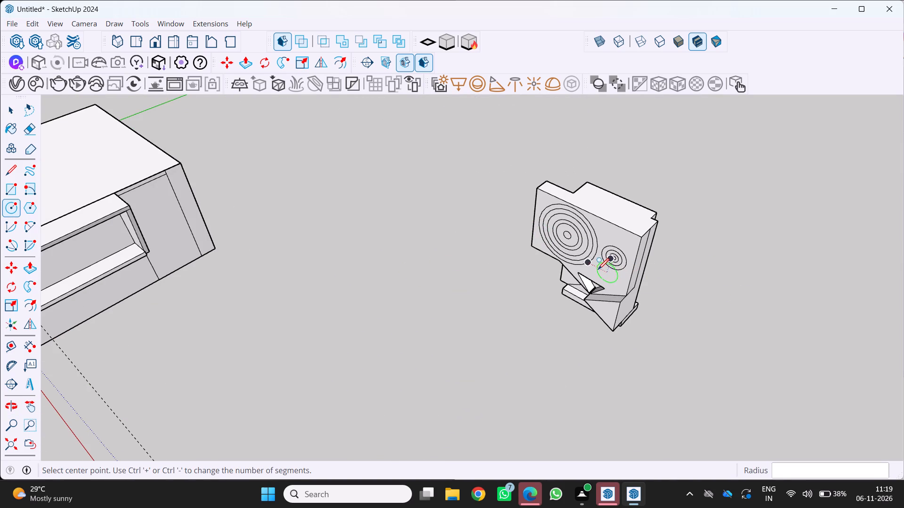
{"action": "scroll", "coordinate": [624, 240], "scroll_direction": "up", "scroll_amount": 2}
{"action": "middle_click", "coordinate": [617, 243]}
{"action": "middle_click", "coordinate": [616, 244]}
{"action": "middle_click_drag", "start_coordinate": [612, 247], "coordinate": [599, 266]}
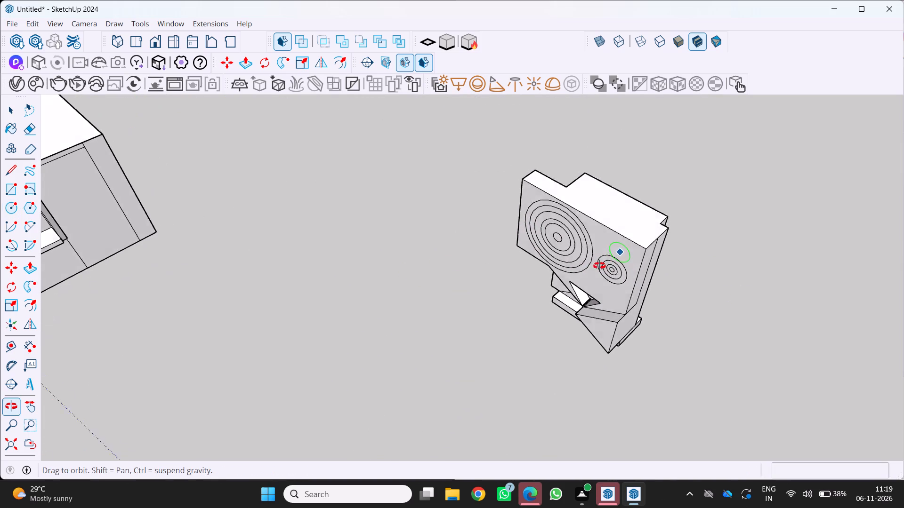
{"action": "middle_click_drag", "start_coordinate": [599, 266], "coordinate": [593, 271]}
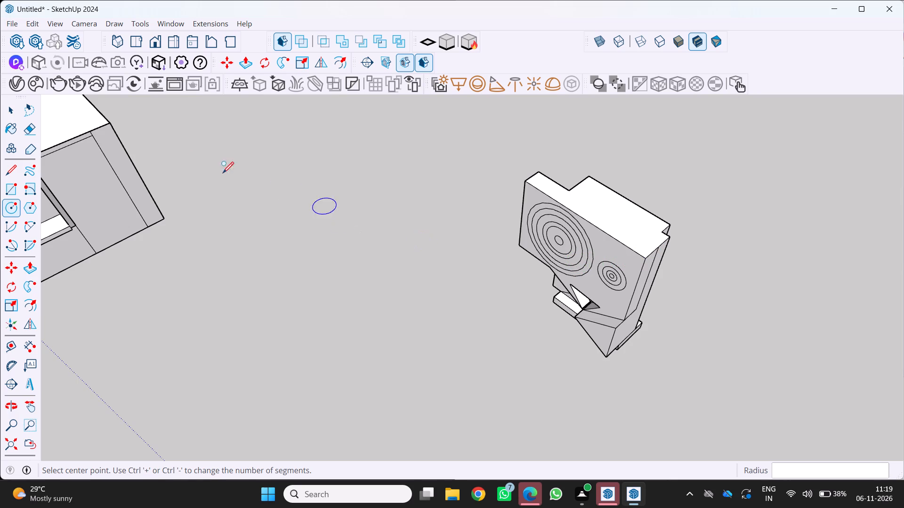
{"action": "scroll", "coordinate": [718, 370], "scroll_direction": "down", "scroll_amount": 3}
{"action": "middle_click_drag", "start_coordinate": [550, 377], "coordinate": [631, 327]}
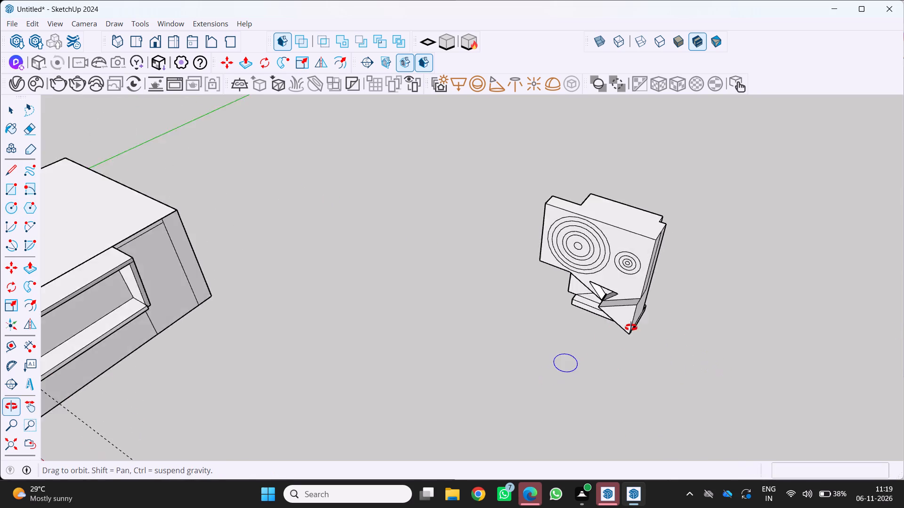
{"action": "middle_click_drag", "start_coordinate": [631, 327], "coordinate": [686, 290]}
{"action": "scroll", "coordinate": [457, 350], "scroll_direction": "down", "scroll_amount": 10}
{"action": "scroll", "coordinate": [627, 375], "scroll_direction": "up", "scroll_amount": 2}
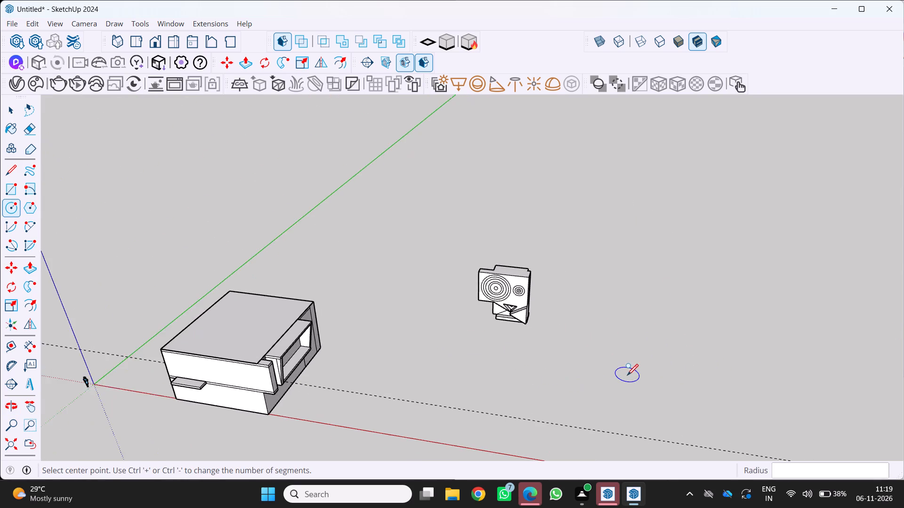
{"action": "scroll", "coordinate": [627, 374], "scroll_direction": "up", "scroll_amount": 1}
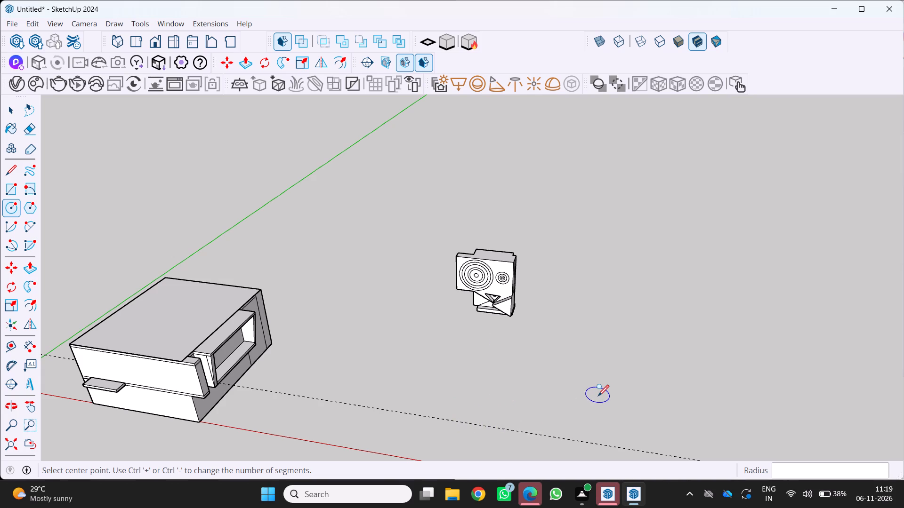
Examine the circle sets on the broad rear face of the tall block.
{"action": "key", "text": "r"}
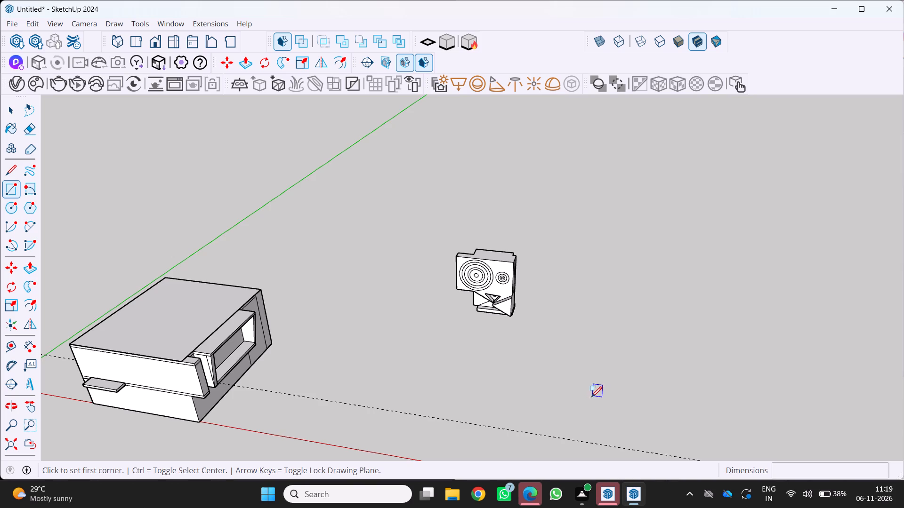
{"action": "scroll", "coordinate": [591, 397], "scroll_direction": "down", "scroll_amount": 5}
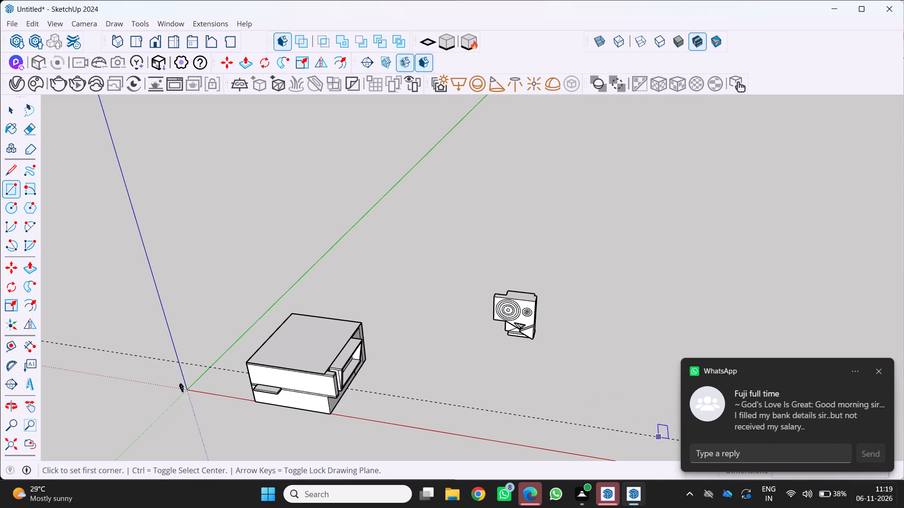
{"action": "left_click", "coordinate": [878, 369]}
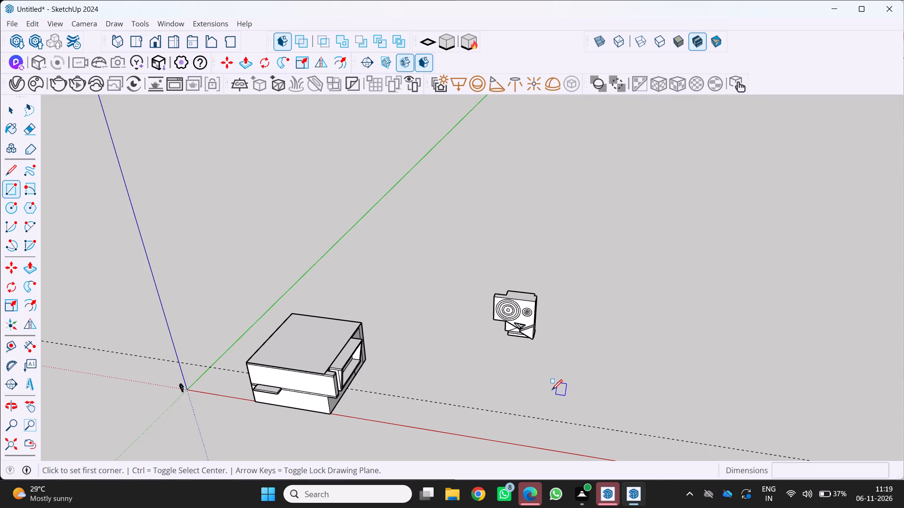
{"action": "scroll", "coordinate": [511, 343], "scroll_direction": "up", "scroll_amount": 1}
{"action": "middle_click_drag", "start_coordinate": [511, 343], "coordinate": [540, 357]}
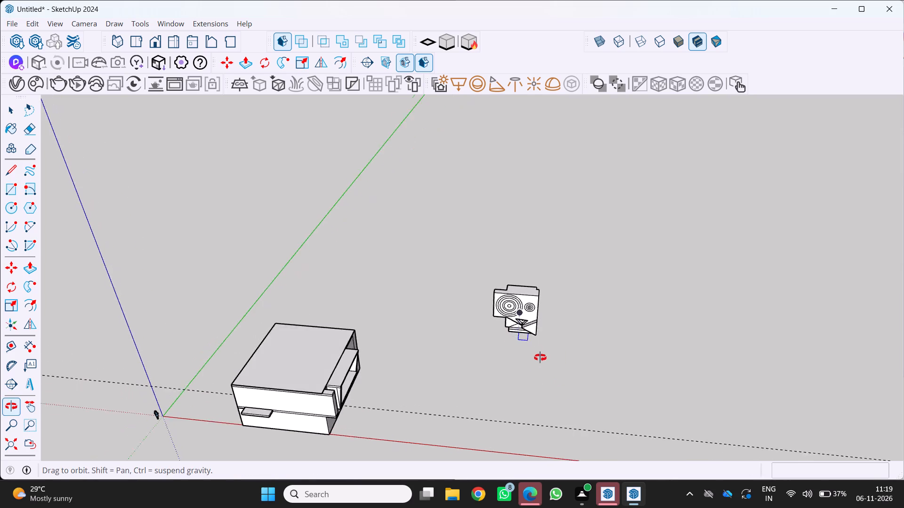
{"action": "middle_click_drag", "start_coordinate": [540, 357], "coordinate": [541, 358]}
{"action": "scroll", "coordinate": [489, 311], "scroll_direction": "up", "scroll_amount": 18}
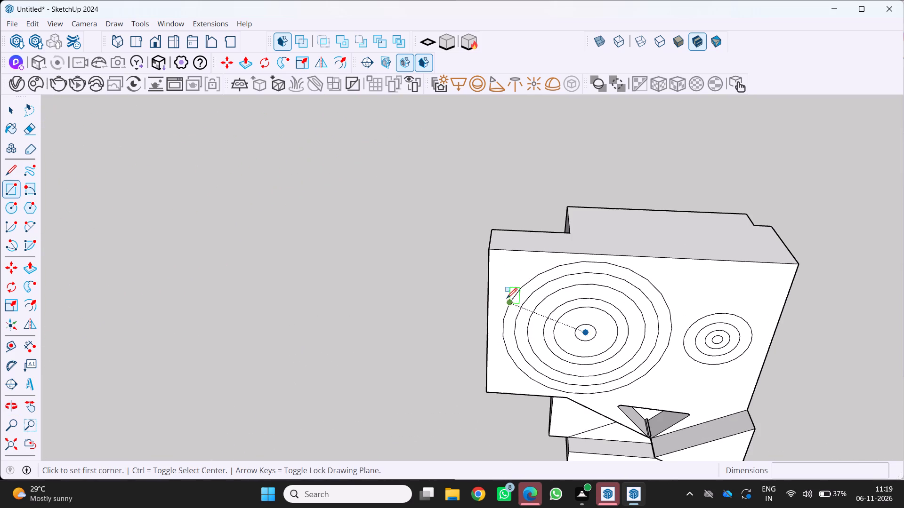
{"action": "scroll", "coordinate": [507, 298], "scroll_direction": "up", "scroll_amount": 1}
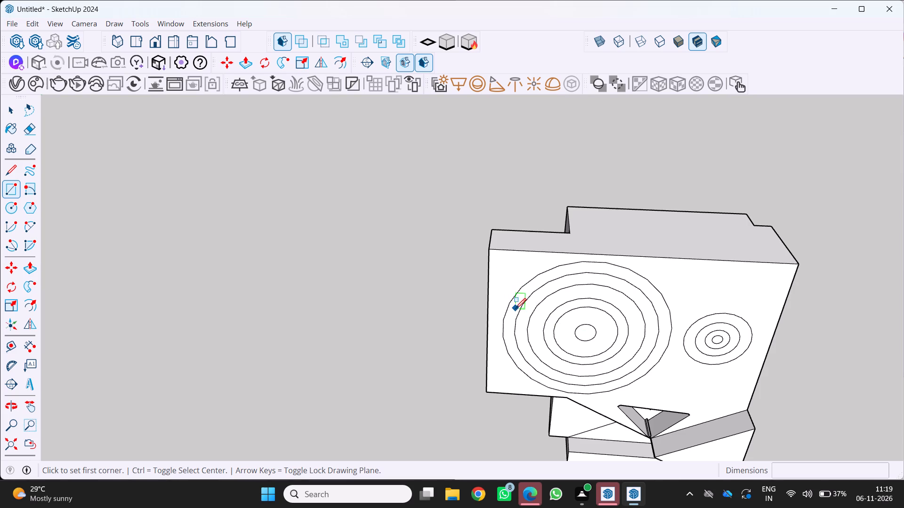
{"action": "scroll", "coordinate": [515, 312], "scroll_direction": "down", "scroll_amount": 4}
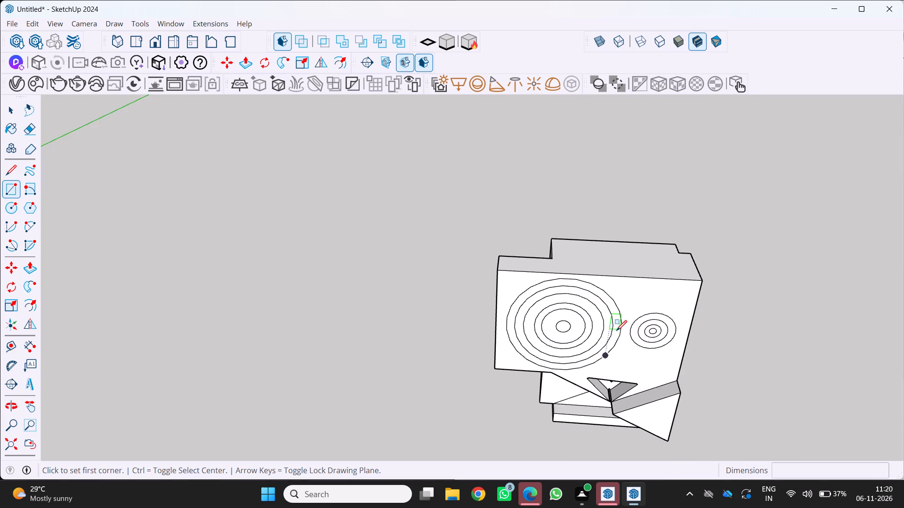
{"action": "key", "text": "Escape"}
Draw a narrow upright rectangle about 3.5' by 1' on the tall block's narrow side face, near the small rear circle set.
{"action": "scroll", "coordinate": [590, 343], "scroll_direction": "up", "scroll_amount": 2}
{"action": "middle_click_drag", "start_coordinate": [581, 344], "coordinate": [515, 344]}
{"action": "scroll", "coordinate": [515, 340], "scroll_direction": "down", "scroll_amount": 4}
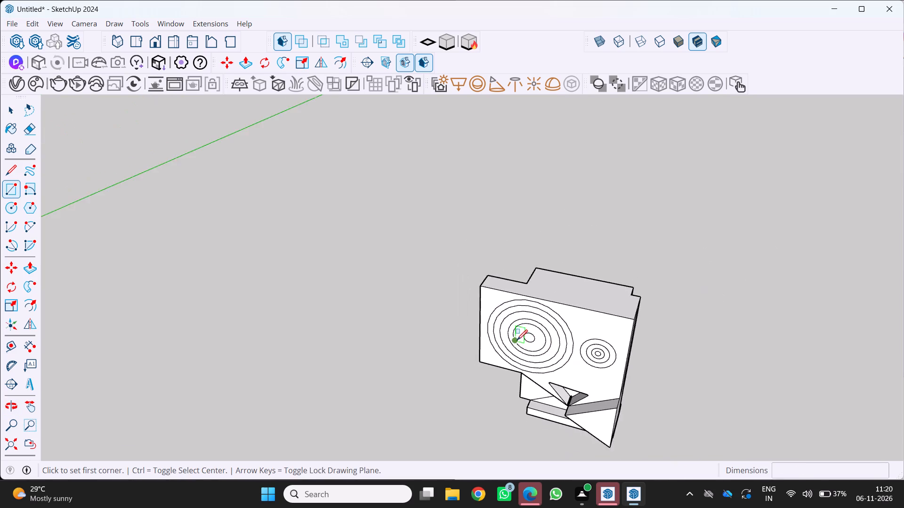
{"action": "scroll", "coordinate": [517, 340], "scroll_direction": "down", "scroll_amount": 7}
{"action": "scroll", "coordinate": [574, 349], "scroll_direction": "up", "scroll_amount": 6}
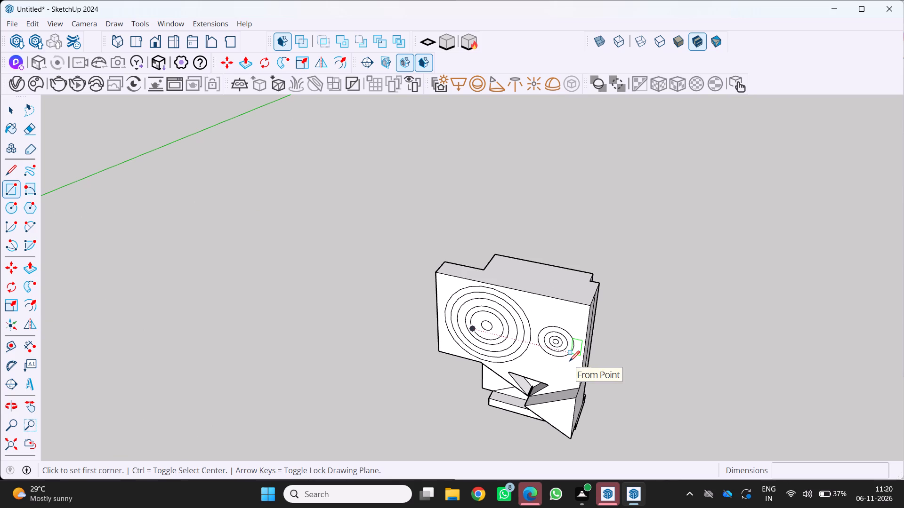
{"action": "scroll", "coordinate": [568, 361], "scroll_direction": "down", "scroll_amount": 5}
{"action": "middle_click_drag", "start_coordinate": [573, 371], "coordinate": [505, 357]}
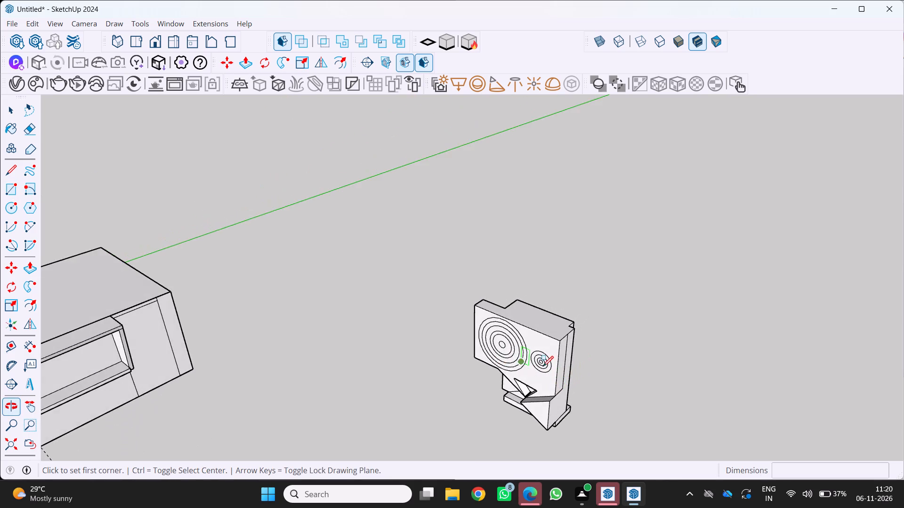
{"action": "scroll", "coordinate": [549, 368], "scroll_direction": "up", "scroll_amount": 10}
{"action": "middle_click_drag", "start_coordinate": [551, 368], "coordinate": [497, 361]}
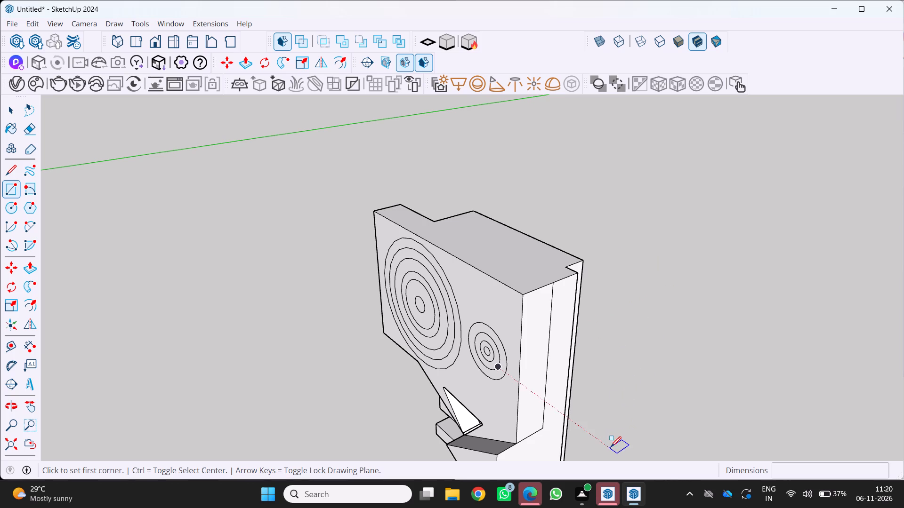
{"action": "scroll", "coordinate": [520, 375], "scroll_direction": "up", "scroll_amount": 2}
{"action": "middle_click_drag", "start_coordinate": [524, 381], "coordinate": [484, 395]}
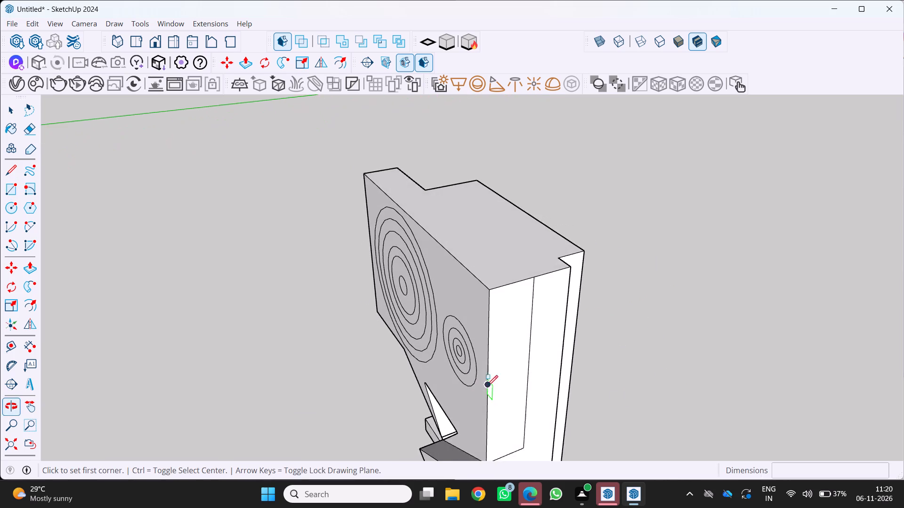
{"action": "scroll", "coordinate": [503, 364], "scroll_direction": "up", "scroll_amount": 4}
{"action": "left_click", "coordinate": [512, 354]}
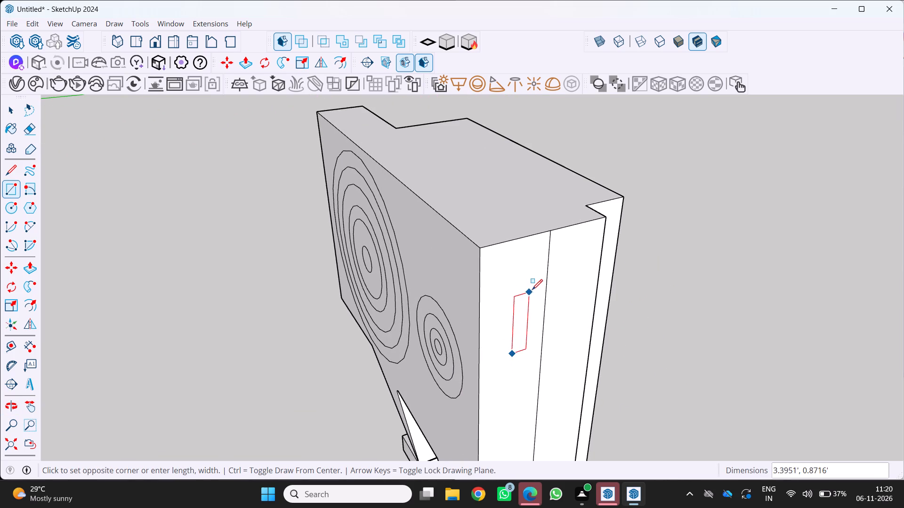
{"action": "left_click", "coordinate": [534, 288]}
Offset the rectangle's outline slightly inward to form a thin border around its inner panel.
{"action": "scroll", "coordinate": [522, 328], "scroll_direction": "up", "scroll_amount": 2}
{"action": "middle_click", "coordinate": [520, 332]}
{"action": "middle_click_drag", "start_coordinate": [509, 331], "coordinate": [486, 336]}
{"action": "middle_click_drag", "start_coordinate": [486, 336], "coordinate": [479, 338]}
{"action": "middle_click", "coordinate": [479, 338]}
{"action": "middle_click", "coordinate": [478, 338]}
{"action": "key", "text": "f"}
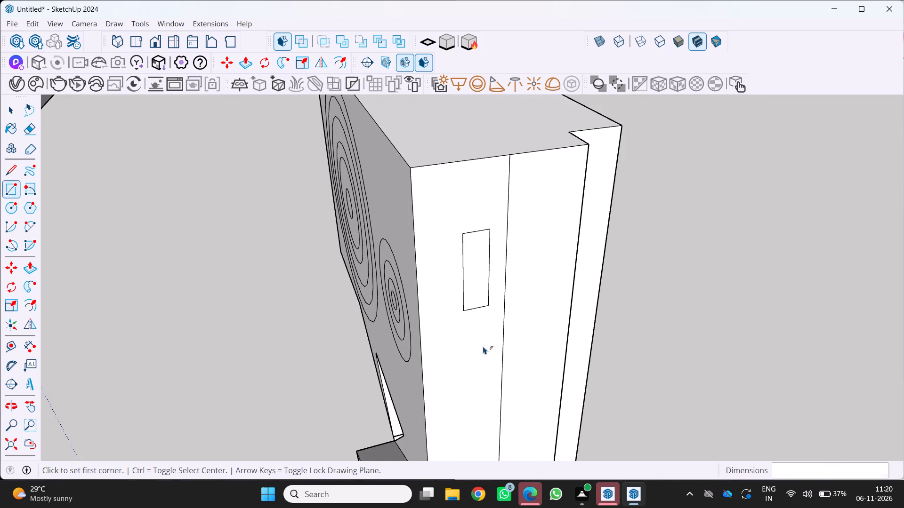
{"action": "left_click", "coordinate": [468, 287]}
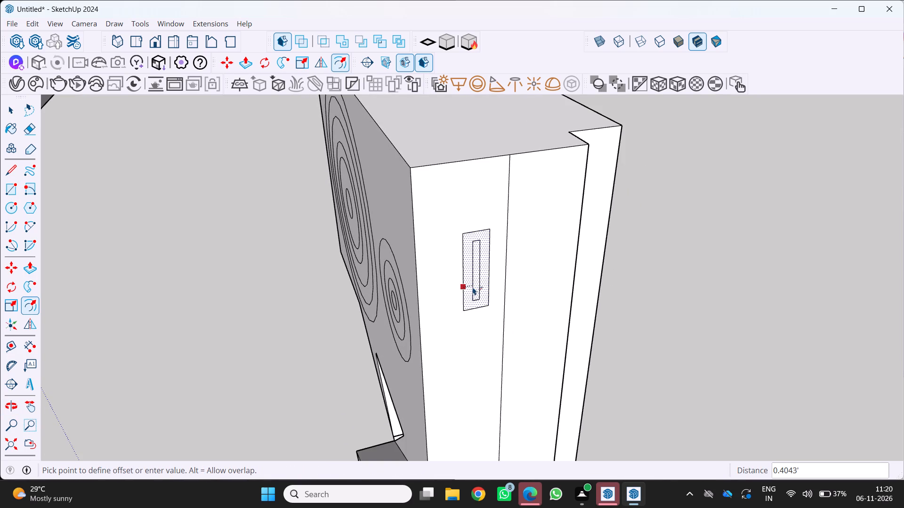
{"action": "left_click", "coordinate": [468, 287]}
Extrude the thin border outward about 0.5' from the narrow side face as a raised frame around a recess.
{"action": "scroll", "coordinate": [471, 294], "scroll_direction": "up", "scroll_amount": 3}
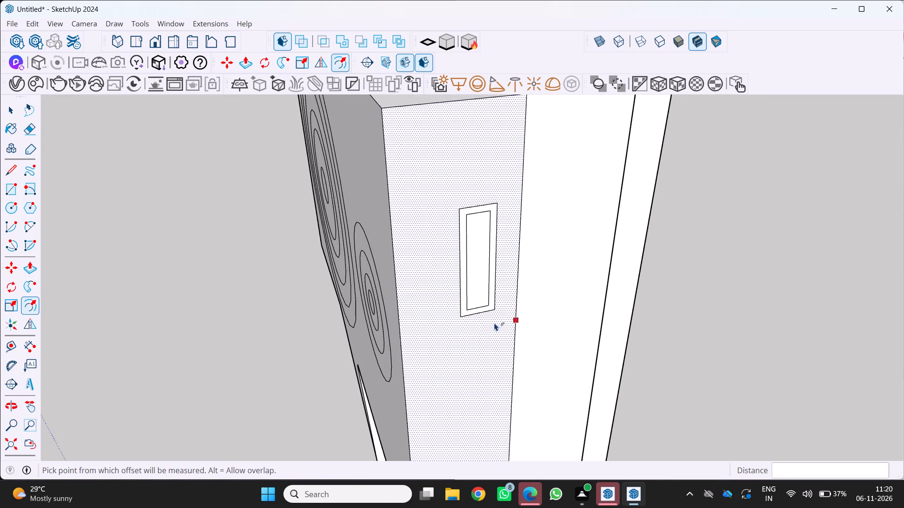
{"action": "middle_click", "coordinate": [490, 316]}
{"action": "middle_click_drag", "start_coordinate": [490, 317], "coordinate": [512, 338]}
{"action": "middle_click", "coordinate": [512, 338]}
{"action": "key", "text": "p"}
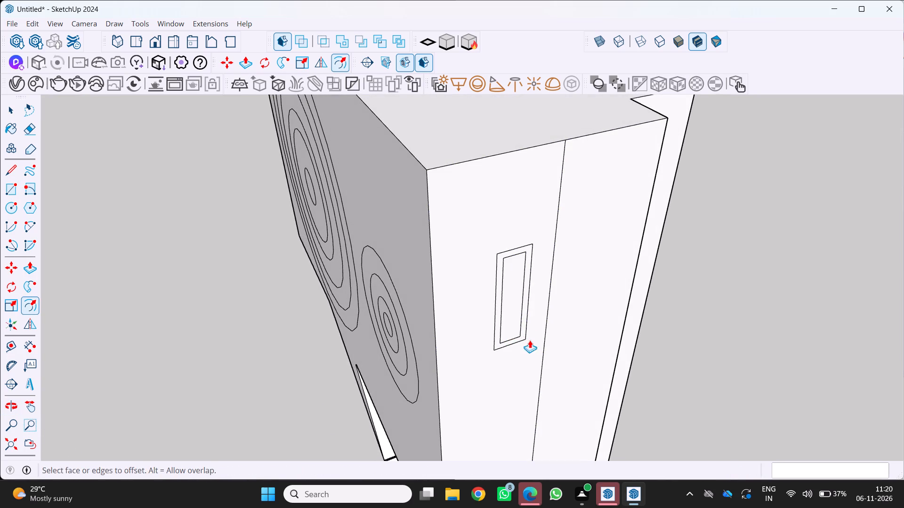
{"action": "scroll", "coordinate": [522, 325], "scroll_direction": "up", "scroll_amount": 3}
{"action": "left_click", "coordinate": [527, 325]}
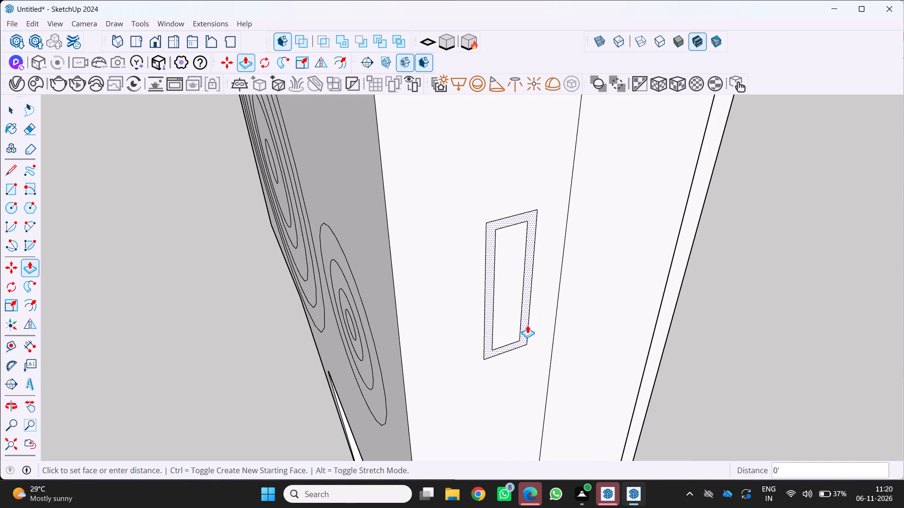
{"action": "left_click", "coordinate": [542, 337]}
{"action": "scroll", "coordinate": [531, 361], "scroll_direction": "up", "scroll_amount": 2}
{"action": "middle_click_drag", "start_coordinate": [530, 365], "coordinate": [512, 370]}
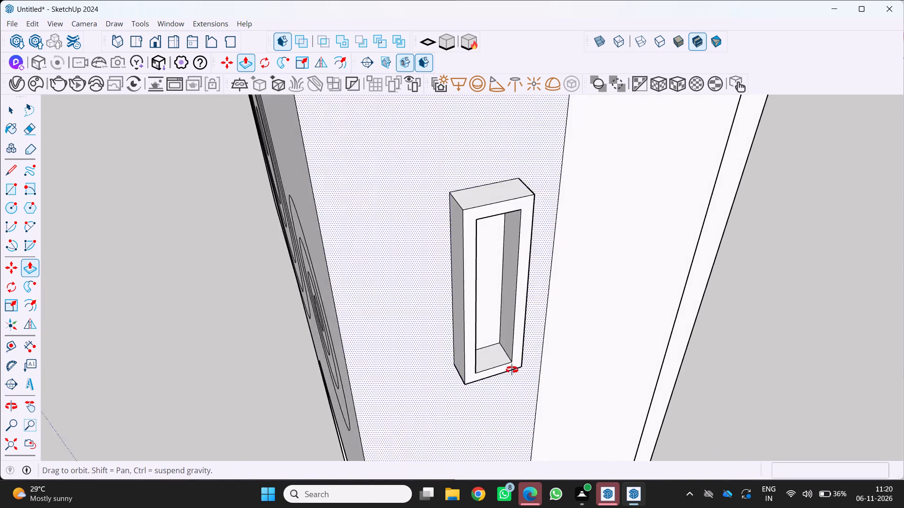
{"action": "middle_click_drag", "start_coordinate": [512, 370], "coordinate": [507, 372]}
{"action": "middle_click", "coordinate": [507, 372]}
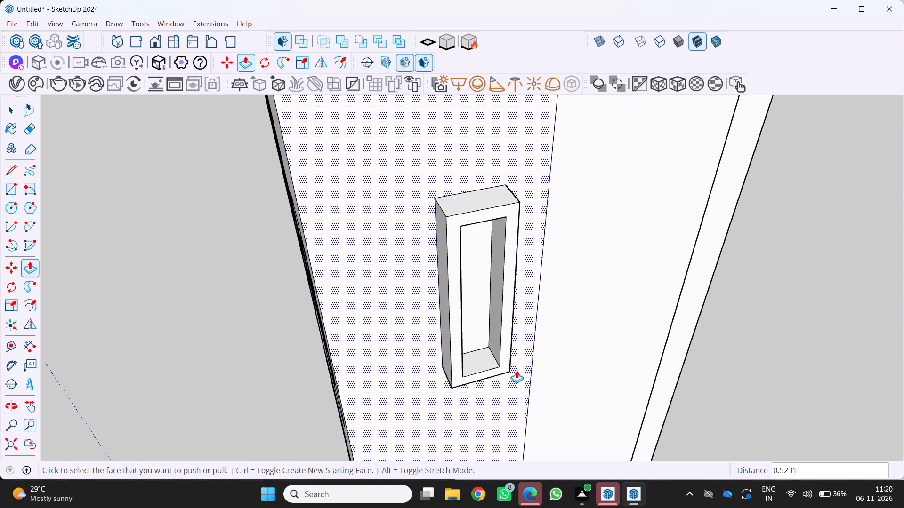
Extend the frame's outer side nearest the circled rear face by about 0.9', widening that side of the frame.
{"action": "scroll", "coordinate": [517, 370], "scroll_direction": "down", "scroll_amount": 7}
{"action": "middle_click_drag", "start_coordinate": [501, 381], "coordinate": [491, 371]}
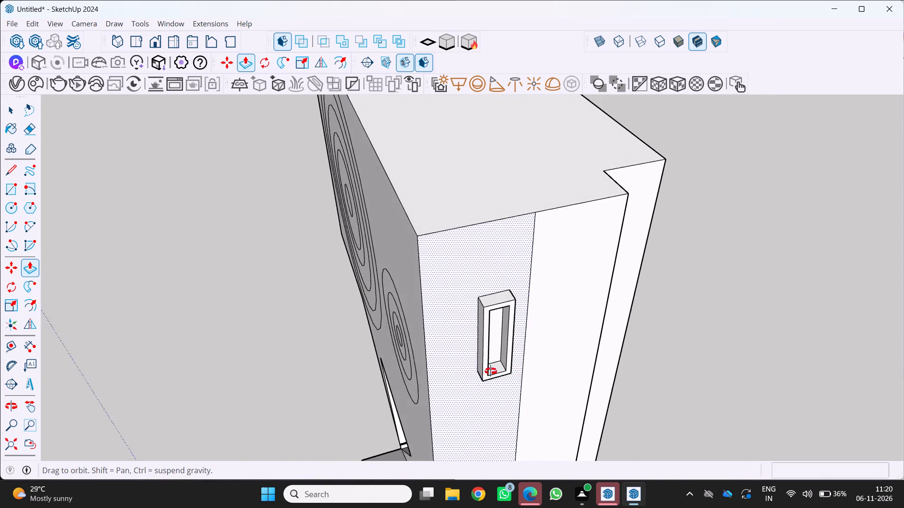
{"action": "middle_click_drag", "start_coordinate": [491, 371], "coordinate": [478, 338]}
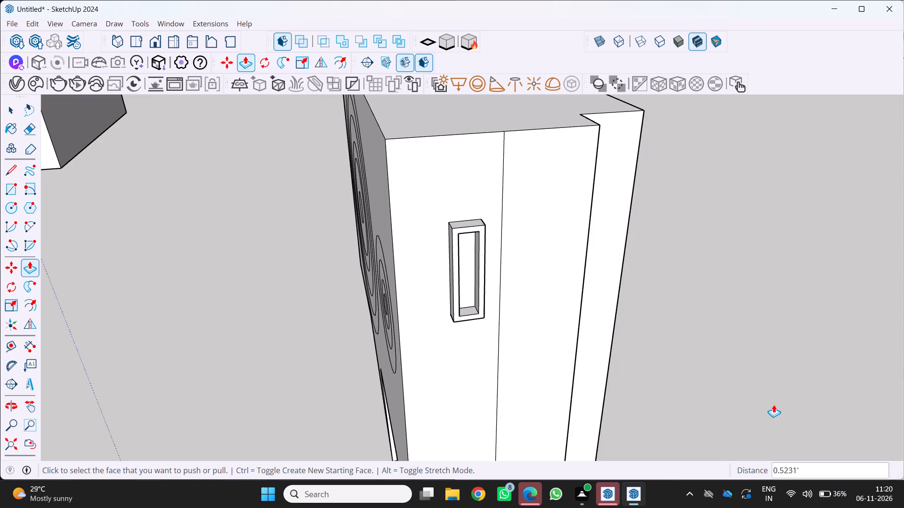
{"action": "scroll", "coordinate": [501, 262], "scroll_direction": "down", "scroll_amount": 5}
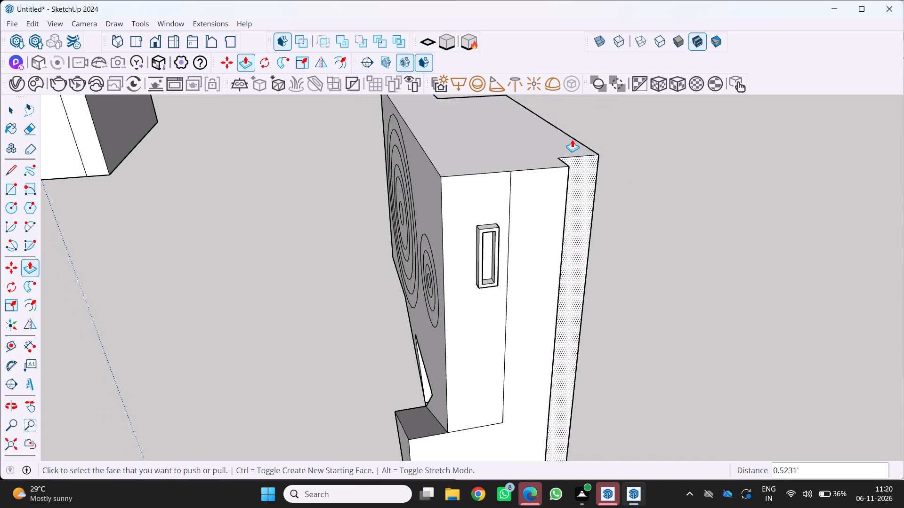
{"action": "scroll", "coordinate": [470, 247], "scroll_direction": "up", "scroll_amount": 1}
{"action": "middle_click_drag", "start_coordinate": [470, 247], "coordinate": [581, 238]}
{"action": "scroll", "coordinate": [601, 238], "scroll_direction": "up", "scroll_amount": 10}
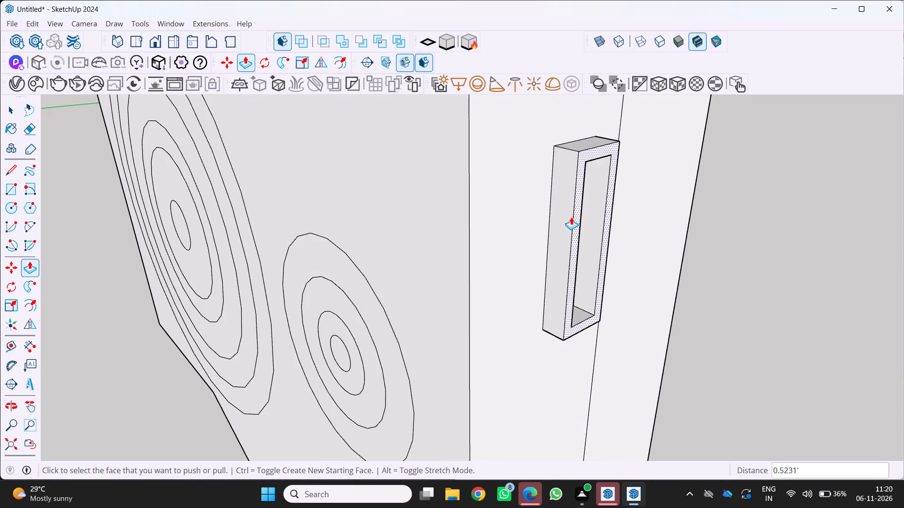
{"action": "left_click_drag", "start_coordinate": [565, 219], "coordinate": [528, 230]}
{"action": "scroll", "coordinate": [561, 227], "scroll_direction": "down", "scroll_amount": 4}
{"action": "scroll", "coordinate": [581, 249], "scroll_direction": "up", "scroll_amount": 1}
{"action": "middle_click_drag", "start_coordinate": [580, 249], "coordinate": [487, 272]}
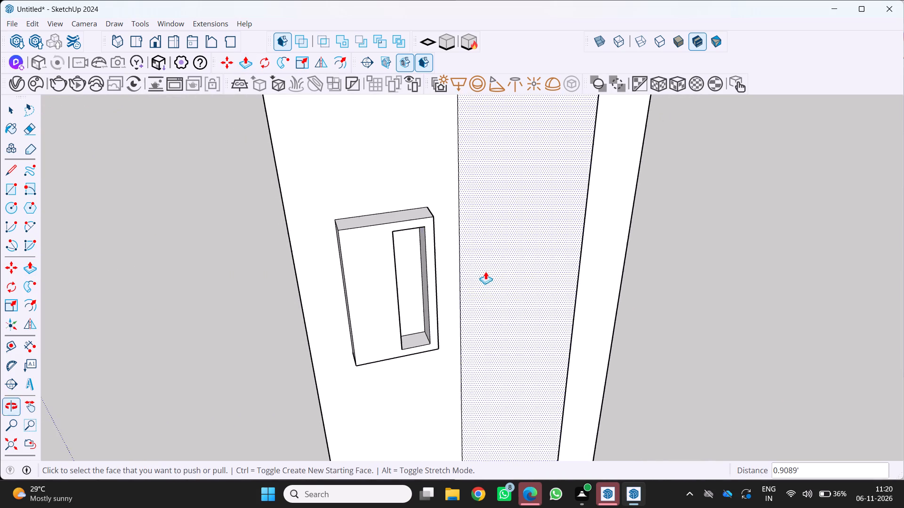
Pull the frame's front face outward by about 1.3' to deepen its projection from the narrow side face.
{"action": "scroll", "coordinate": [509, 246], "scroll_direction": "down", "scroll_amount": 10}
{"action": "scroll", "coordinate": [499, 240], "scroll_direction": "up", "scroll_amount": 4}
{"action": "scroll", "coordinate": [841, 119], "scroll_direction": "up", "scroll_amount": 1}
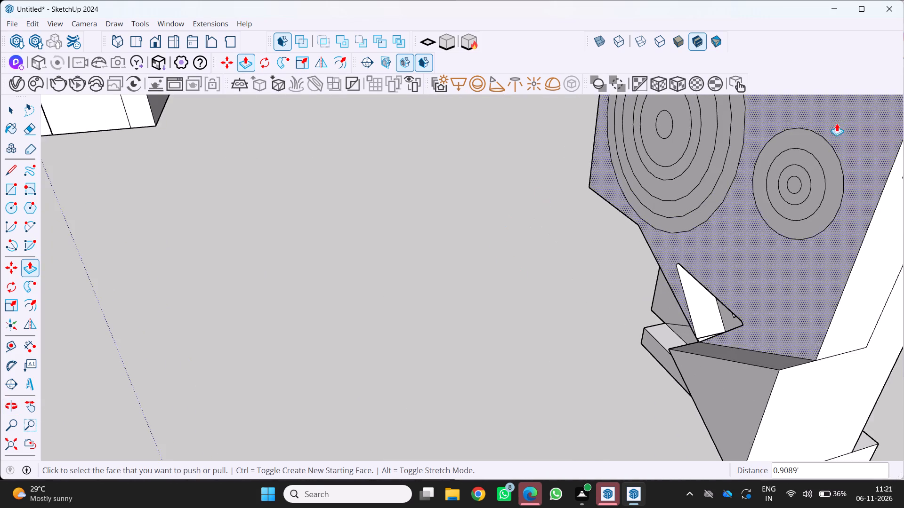
{"action": "scroll", "coordinate": [755, 189], "scroll_direction": "down", "scroll_amount": 4}
{"action": "scroll", "coordinate": [737, 191], "scroll_direction": "up", "scroll_amount": 1}
{"action": "middle_click_drag", "start_coordinate": [736, 191], "coordinate": [636, 197]}
{"action": "middle_click", "coordinate": [636, 197]}
{"action": "scroll", "coordinate": [636, 197], "scroll_direction": "down", "scroll_amount": 7}
{"action": "scroll", "coordinate": [715, 178], "scroll_direction": "up", "scroll_amount": 9}
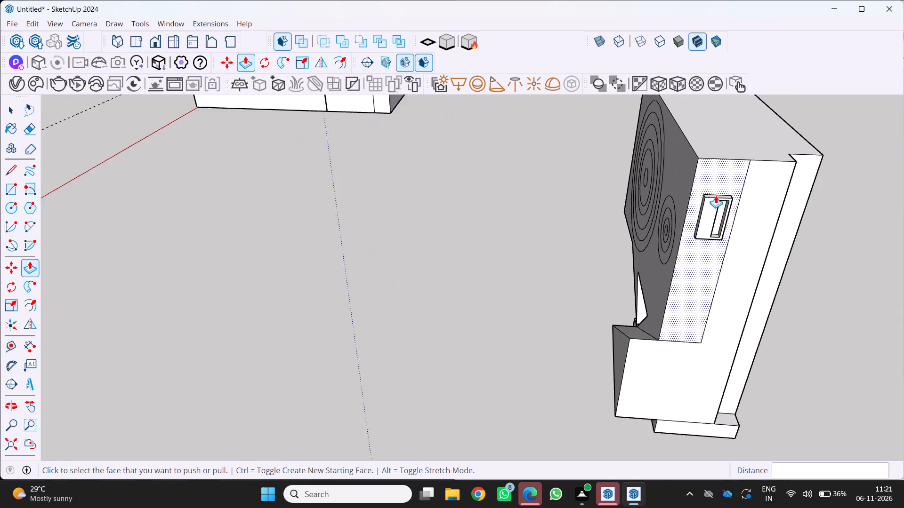
{"action": "scroll", "coordinate": [716, 195], "scroll_direction": "up", "scroll_amount": 5}
{"action": "left_click_drag", "start_coordinate": [709, 201], "coordinate": [715, 214]}
Examine the projecting frame, the tall block's lens face, and the block's placement relative to the banded block.
{"action": "scroll", "coordinate": [714, 214], "scroll_direction": "down", "scroll_amount": 5}
{"action": "middle_click_drag", "start_coordinate": [719, 239], "coordinate": [701, 213]}
{"action": "scroll", "coordinate": [719, 239], "scroll_direction": "up", "scroll_amount": 1}
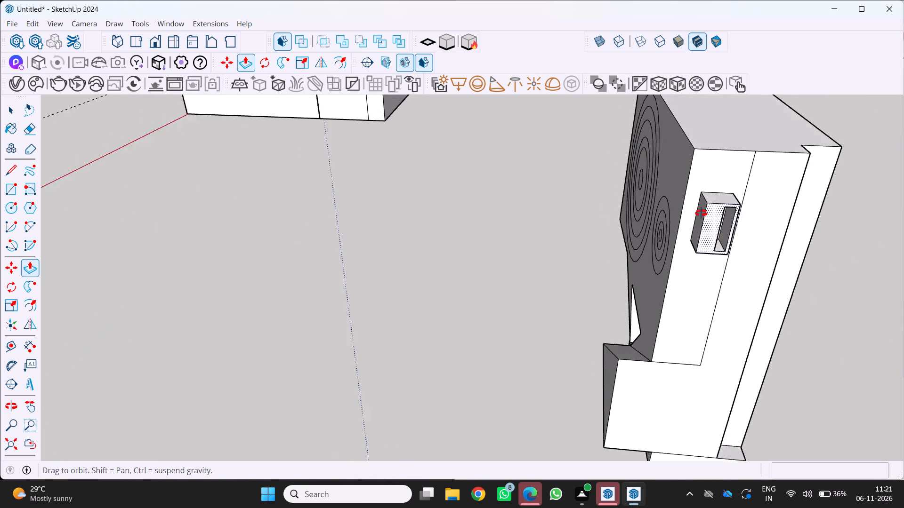
{"action": "middle_click_drag", "start_coordinate": [701, 213], "coordinate": [681, 203]}
{"action": "middle_click", "coordinate": [678, 206]}
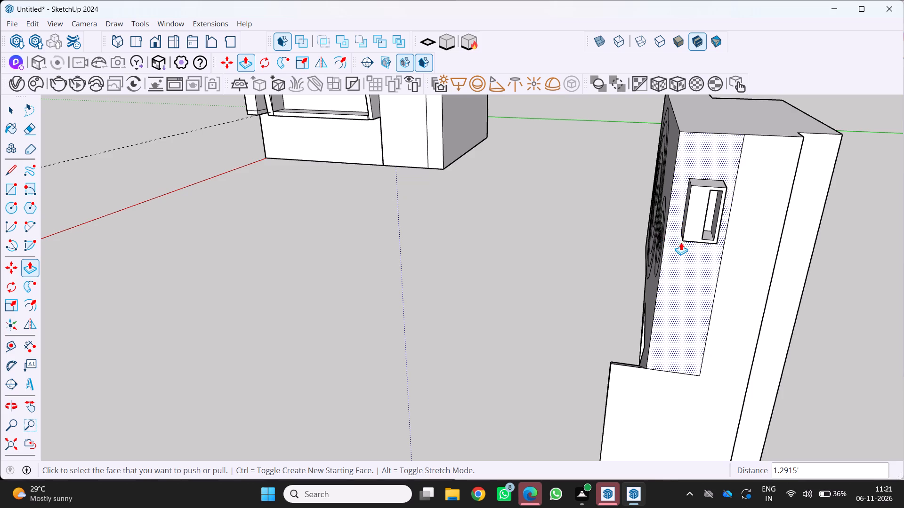
{"action": "scroll", "coordinate": [681, 242], "scroll_direction": "down", "scroll_amount": 9}
{"action": "scroll", "coordinate": [681, 302], "scroll_direction": "down", "scroll_amount": 4}
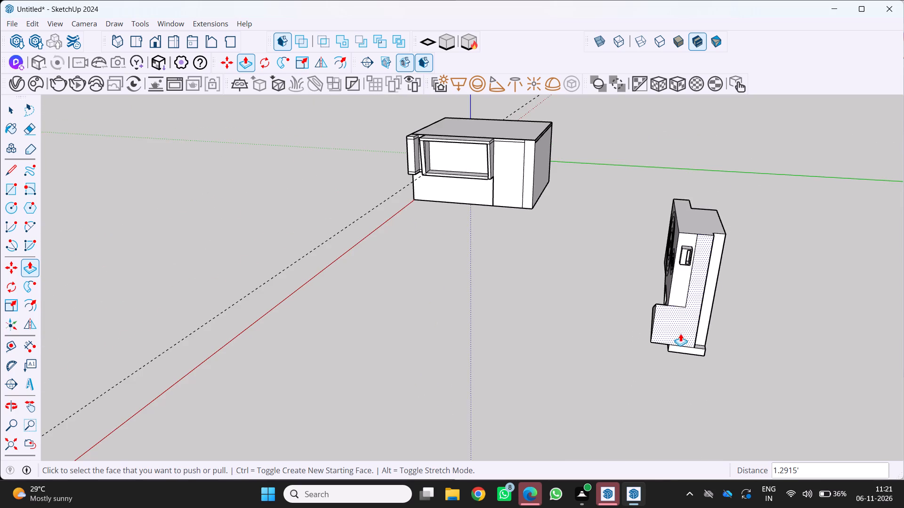
{"action": "middle_click_drag", "start_coordinate": [679, 336], "coordinate": [550, 323]}
{"action": "scroll", "coordinate": [656, 332], "scroll_direction": "up", "scroll_amount": 6}
{"action": "middle_click_drag", "start_coordinate": [653, 344], "coordinate": [598, 289]}
{"action": "scroll", "coordinate": [600, 286], "scroll_direction": "down", "scroll_amount": 2}
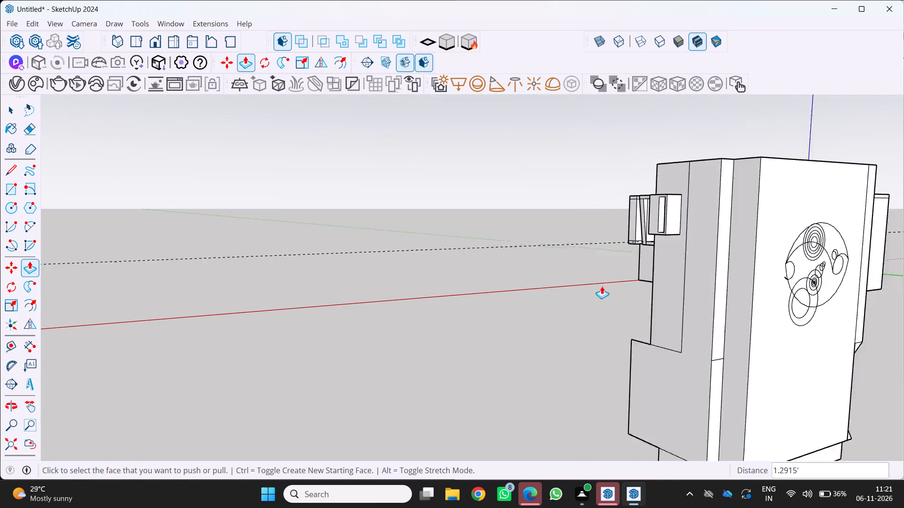
{"action": "scroll", "coordinate": [602, 286], "scroll_direction": "down", "scroll_amount": 10}
{"action": "scroll", "coordinate": [651, 301], "scroll_direction": "up", "scroll_amount": 5}
{"action": "middle_click_drag", "start_coordinate": [636, 296], "coordinate": [586, 327]}
{"action": "scroll", "coordinate": [633, 298], "scroll_direction": "up", "scroll_amount": 1}
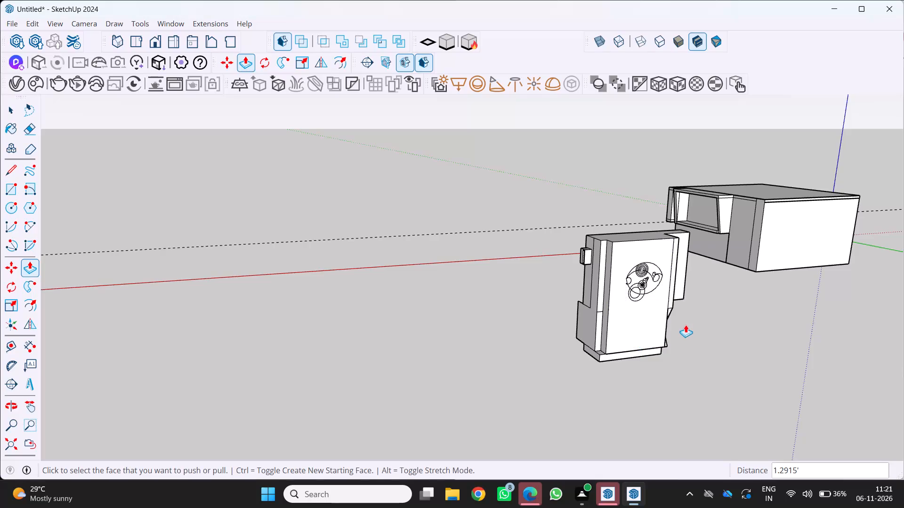
{"action": "scroll", "coordinate": [633, 317], "scroll_direction": "up", "scroll_amount": 4}
{"action": "middle_click_drag", "start_coordinate": [634, 317], "coordinate": [557, 362]}
{"action": "scroll", "coordinate": [634, 318], "scroll_direction": "up", "scroll_amount": 1}
{"action": "middle_click", "coordinate": [557, 362]}
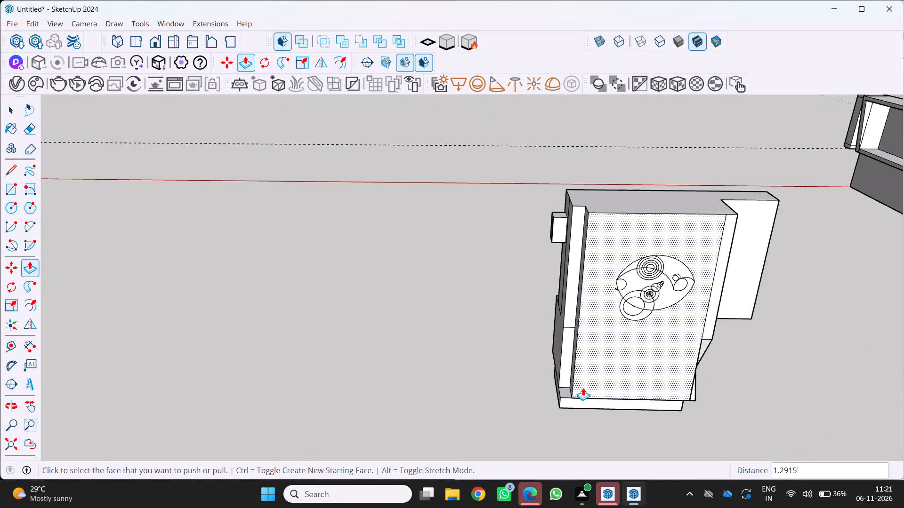
{"action": "scroll", "coordinate": [491, 401], "scroll_direction": "down", "scroll_amount": 4}
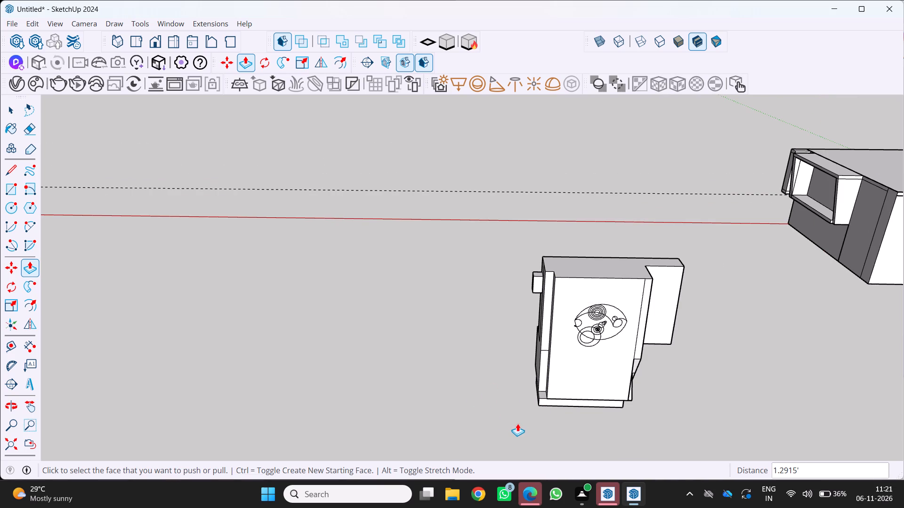
Draw an upright rectangle about 12' by 38.6' near the base corner of the tall faceted block.
{"action": "key", "text": "r"}
{"action": "left_click", "coordinate": [470, 394]}
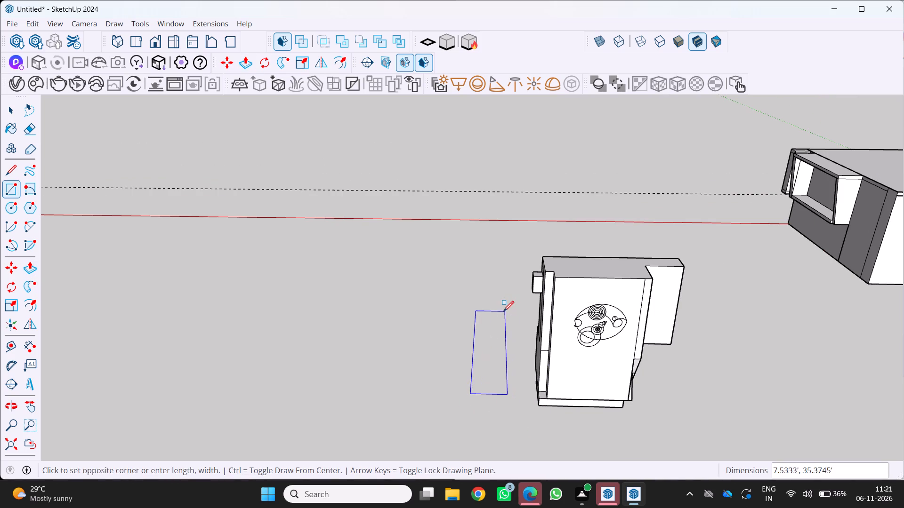
{"action": "middle_click_drag", "start_coordinate": [505, 311], "coordinate": [559, 312]}
{"action": "middle_click", "coordinate": [559, 312]}
{"action": "middle_click", "coordinate": [560, 312]}
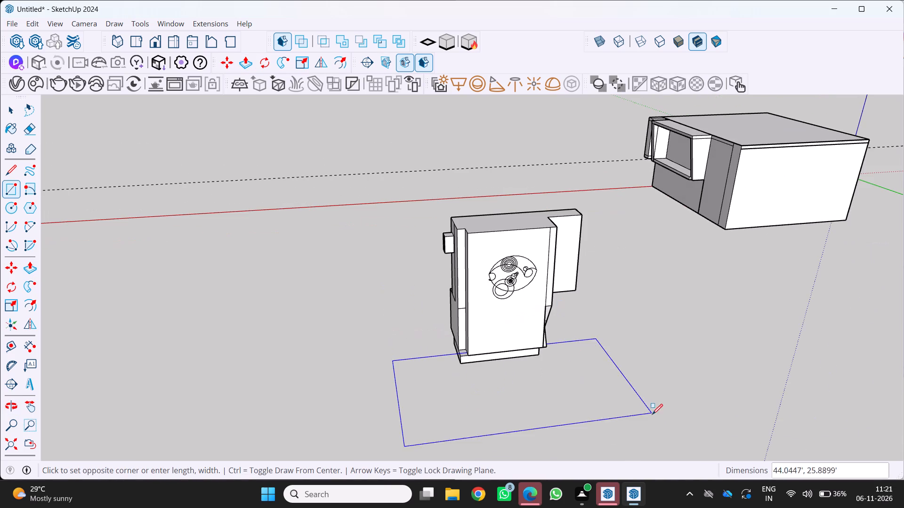
{"action": "key", "text": "Left"}
{"action": "scroll", "coordinate": [649, 362], "scroll_direction": "down", "scroll_amount": 6}
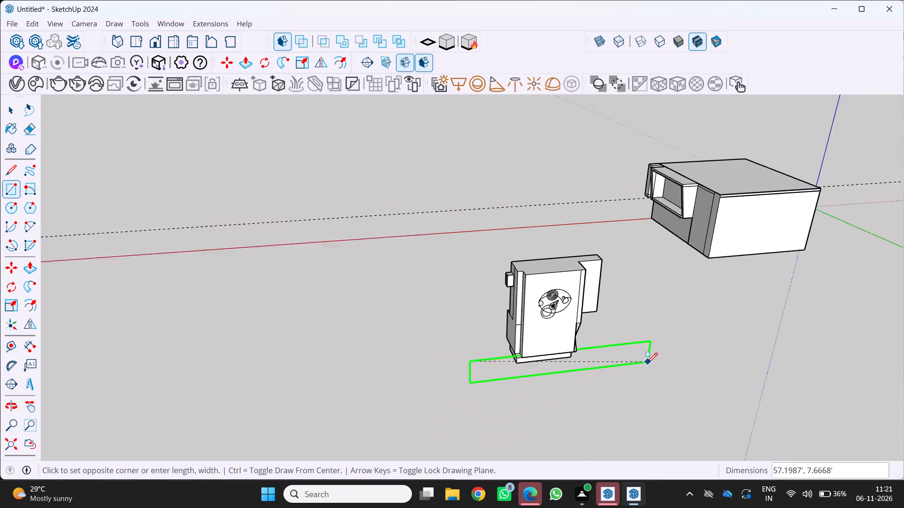
{"action": "scroll", "coordinate": [531, 410], "scroll_direction": "down", "scroll_amount": 3}
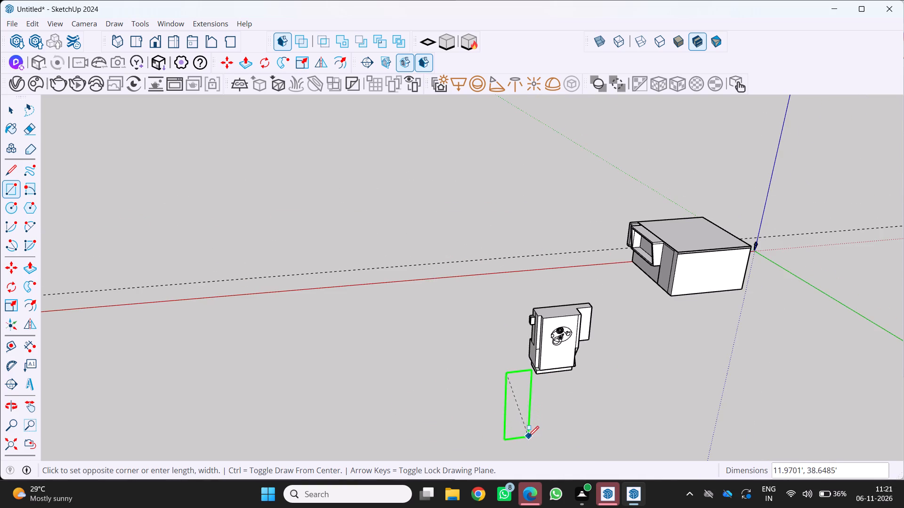
{"action": "left_click", "coordinate": [528, 437]}
Draw a small two-step stair-shaped profile at the upright rectangle's bottom corner nearest the tall block.
{"action": "middle_click_drag", "start_coordinate": [577, 384], "coordinate": [664, 286]}
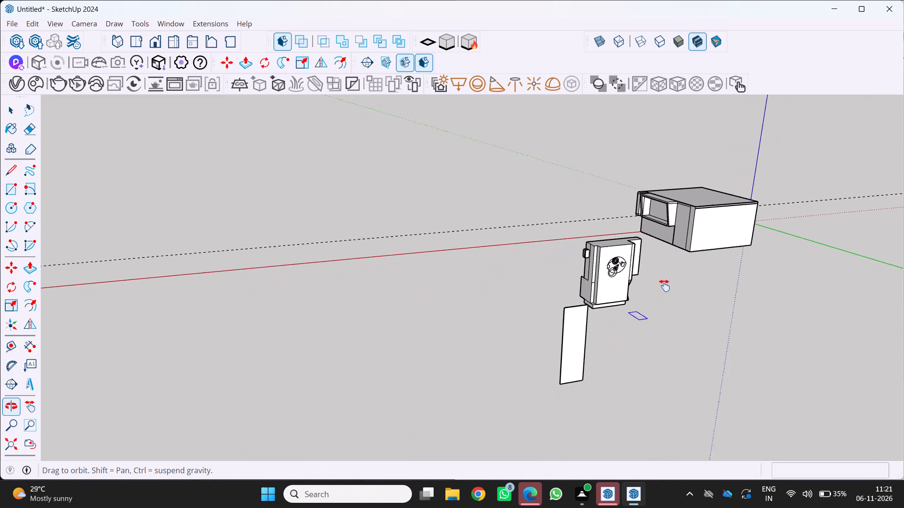
{"action": "middle_click_drag", "start_coordinate": [664, 286], "coordinate": [662, 286]}
{"action": "scroll", "coordinate": [572, 351], "scroll_direction": "up", "scroll_amount": 9}
{"action": "middle_click_drag", "start_coordinate": [567, 375], "coordinate": [539, 399]}
{"action": "middle_click", "coordinate": [539, 399]}
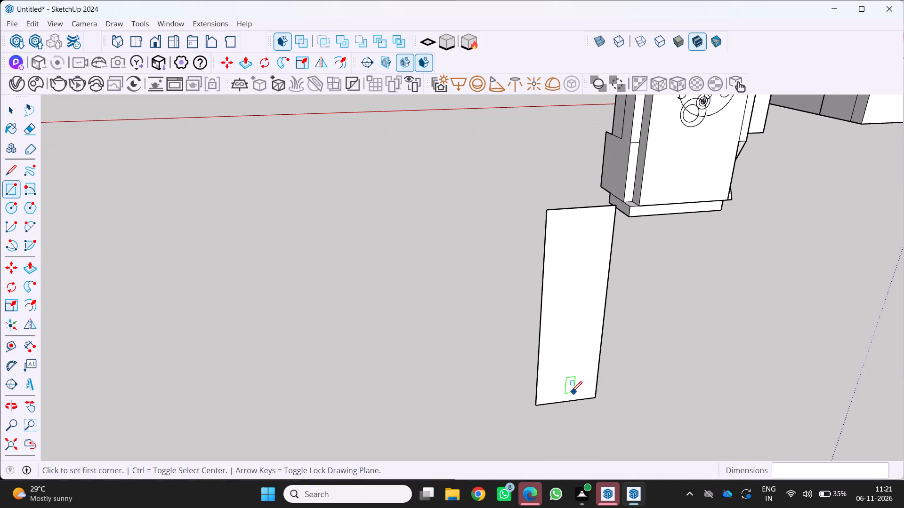
{"action": "scroll", "coordinate": [588, 391], "scroll_direction": "up", "scroll_amount": 8}
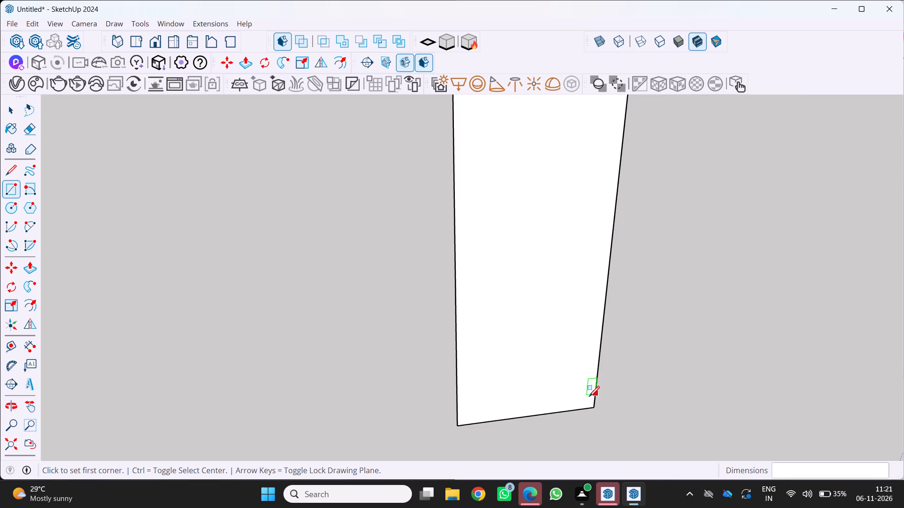
{"action": "key", "text": "l"}
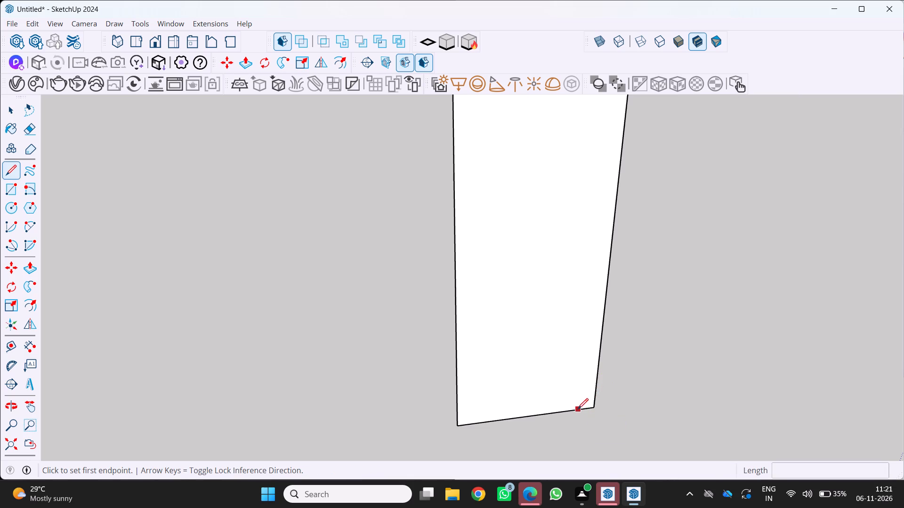
{"action": "left_click", "coordinate": [578, 409]}
{"action": "left_click", "coordinate": [581, 392]}
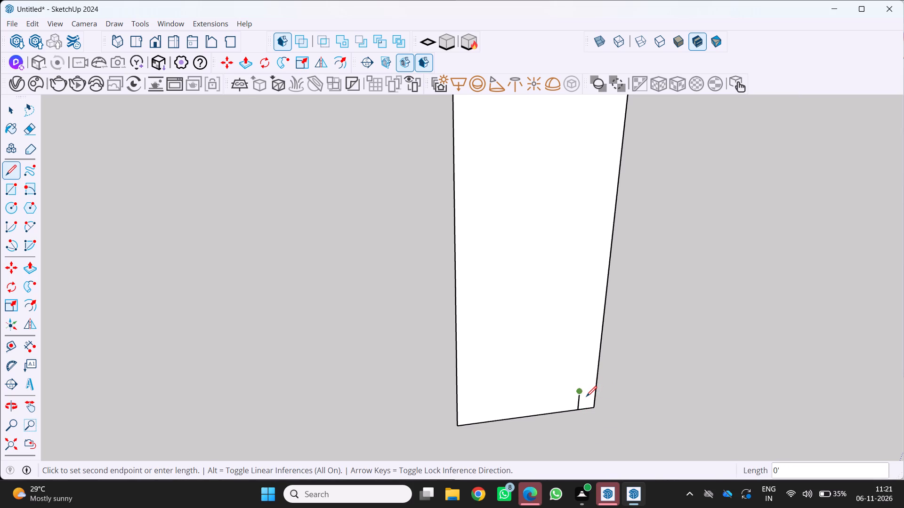
{"action": "left_click", "coordinate": [588, 395]}
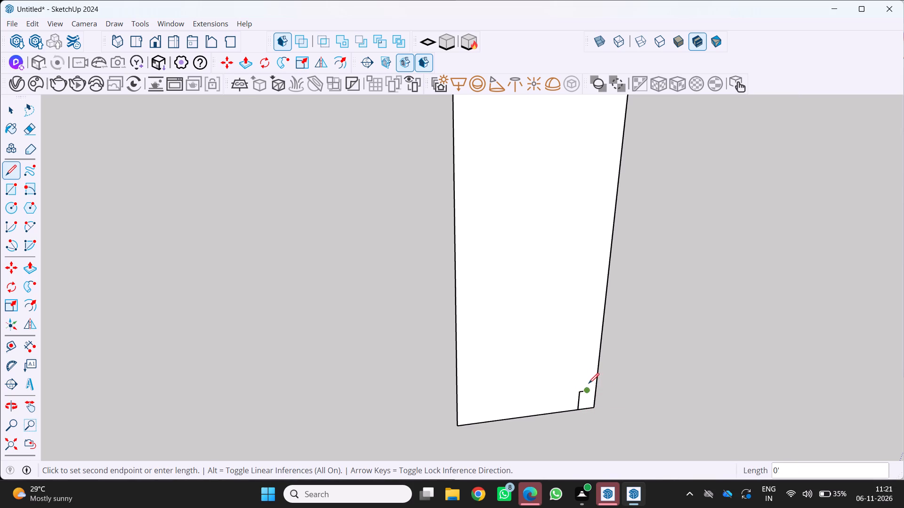
{"action": "left_click", "coordinate": [589, 375]}
{"action": "left_click", "coordinate": [597, 376]}
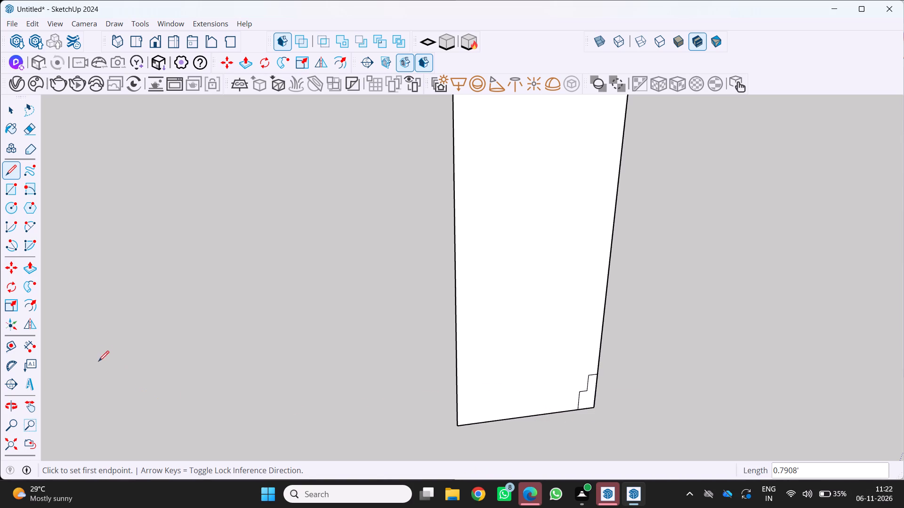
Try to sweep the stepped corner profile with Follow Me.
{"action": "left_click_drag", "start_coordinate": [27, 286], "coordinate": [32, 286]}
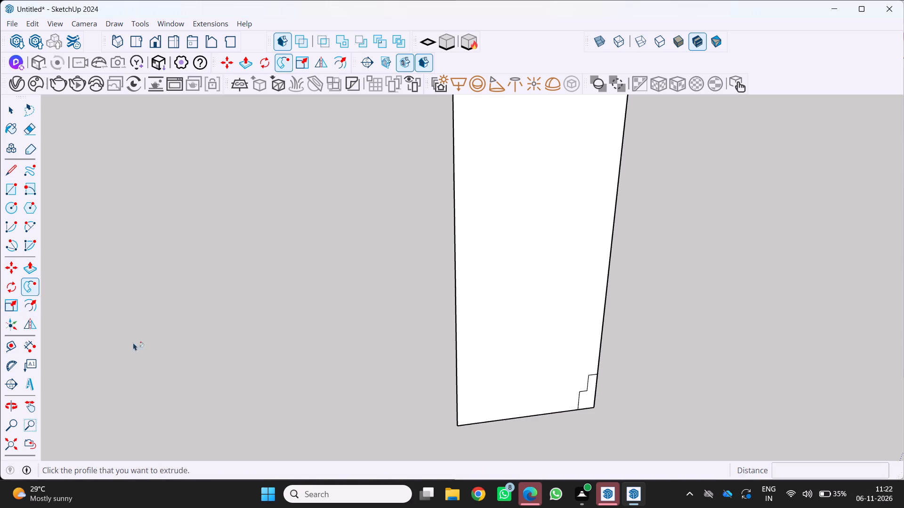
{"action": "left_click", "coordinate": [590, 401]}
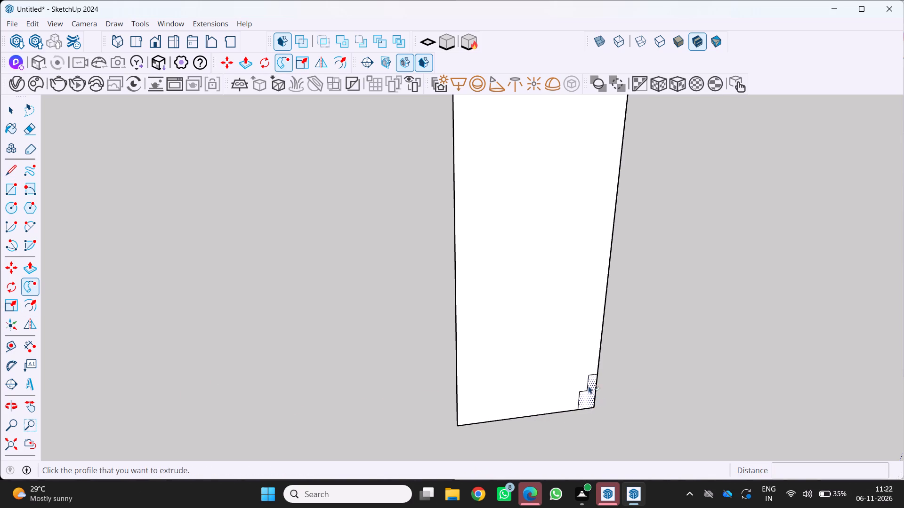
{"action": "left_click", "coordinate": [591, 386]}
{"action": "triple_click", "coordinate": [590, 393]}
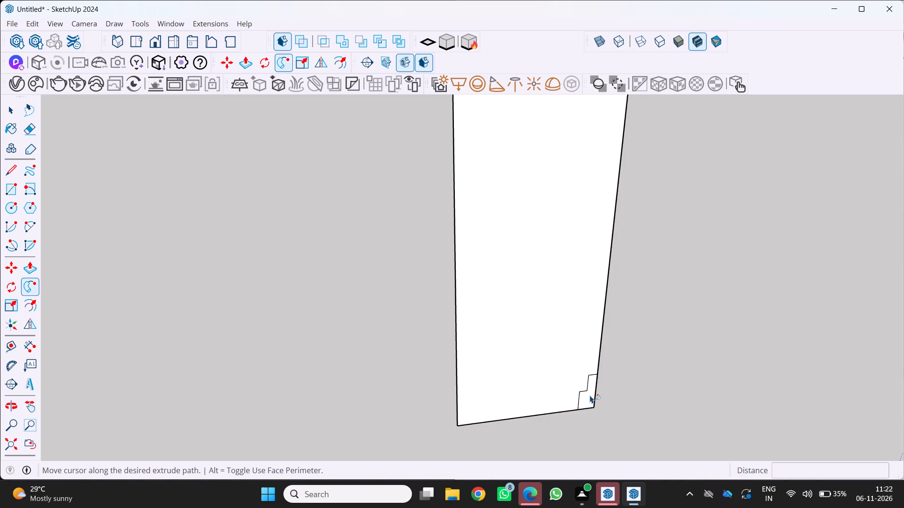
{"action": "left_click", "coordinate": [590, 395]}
Extrude the stepped corner profile outward about 0.7' from the upright rectangle.
{"action": "key", "text": "p"}
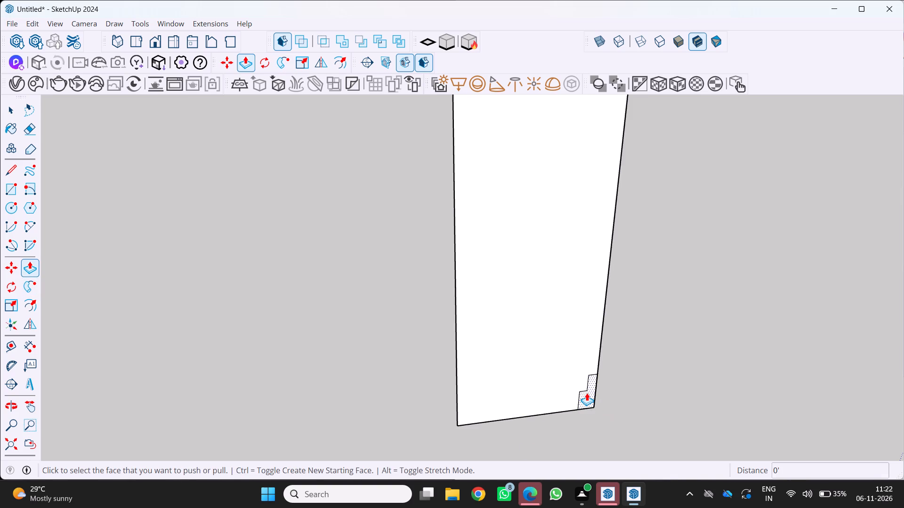
{"action": "left_click", "coordinate": [587, 393]}
{"action": "left_click", "coordinate": [589, 410]}
{"action": "scroll", "coordinate": [558, 408], "scroll_direction": "up", "scroll_amount": 3}
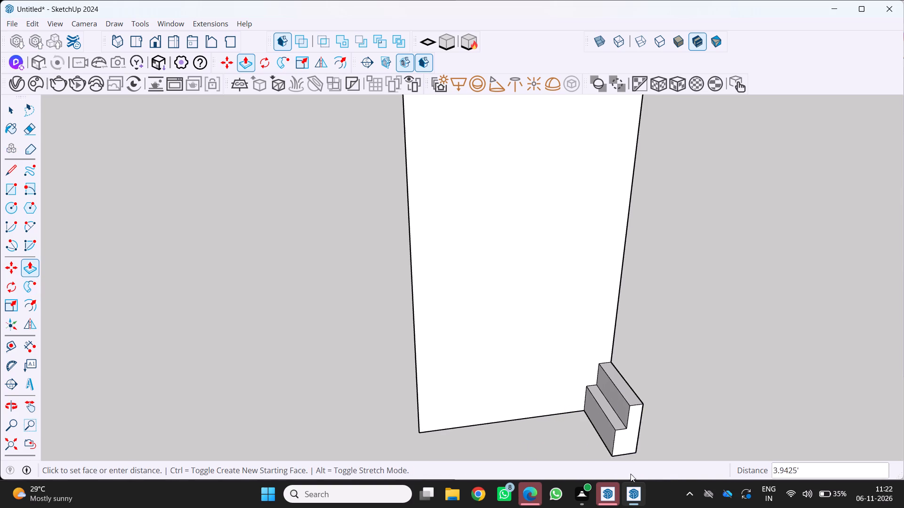
{"action": "left_click", "coordinate": [600, 421]}
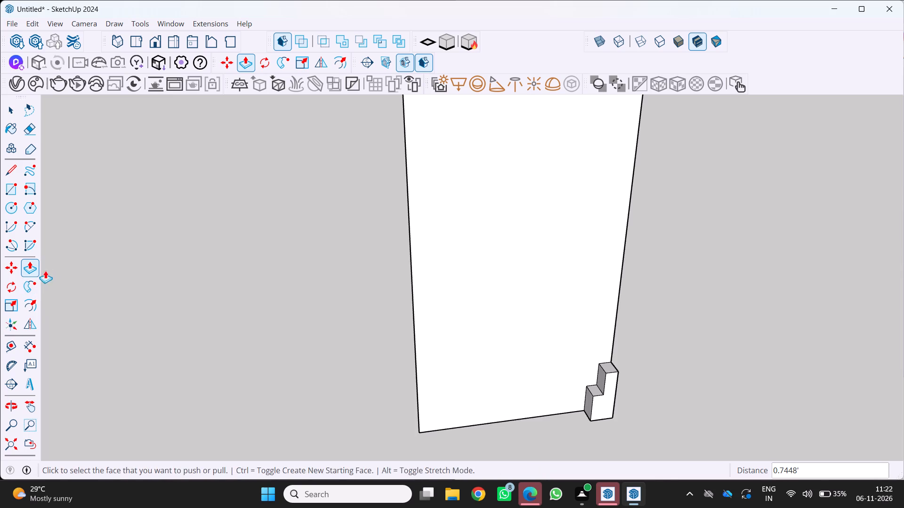
Sweep the stepped block's front face along the lower step's edge with Follow Me.
{"action": "left_click", "coordinate": [25, 286]}
{"action": "left_click", "coordinate": [602, 404]}
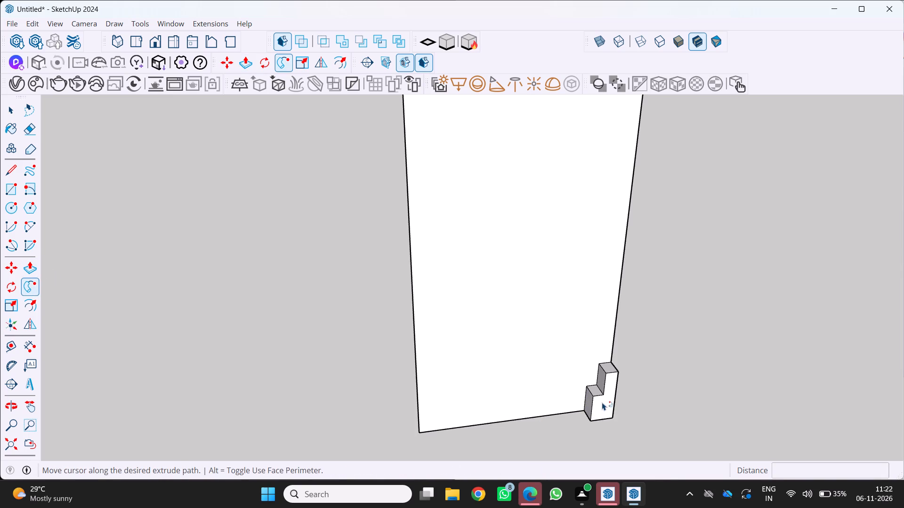
{"action": "left_click", "coordinate": [593, 384]}
Examine the swept corner piece from both sides and the upright rectangle's placement beside the tall block.
{"action": "middle_click_drag", "start_coordinate": [589, 398], "coordinate": [314, 397]}
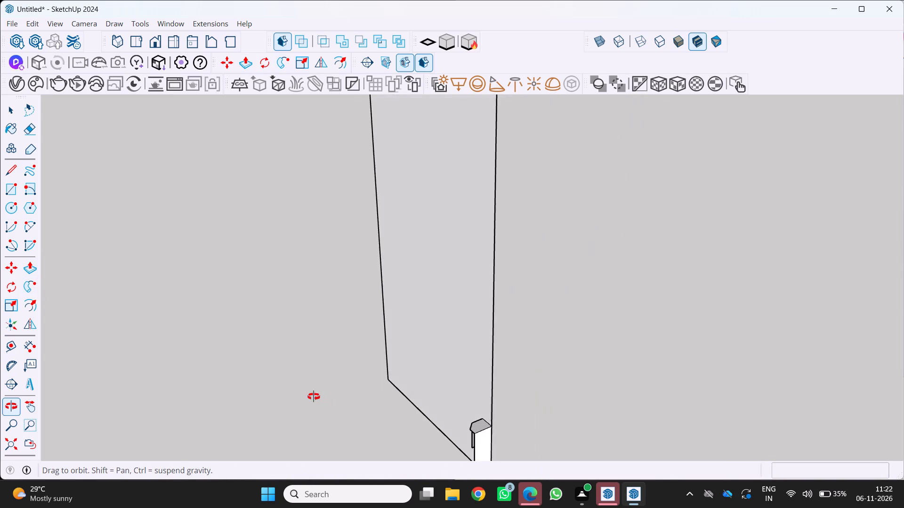
{"action": "middle_click_drag", "start_coordinate": [314, 397], "coordinate": [612, 398]}
{"action": "middle_click", "coordinate": [612, 398]}
{"action": "middle_click", "coordinate": [612, 398]}
{"action": "middle_click", "coordinate": [610, 398]}
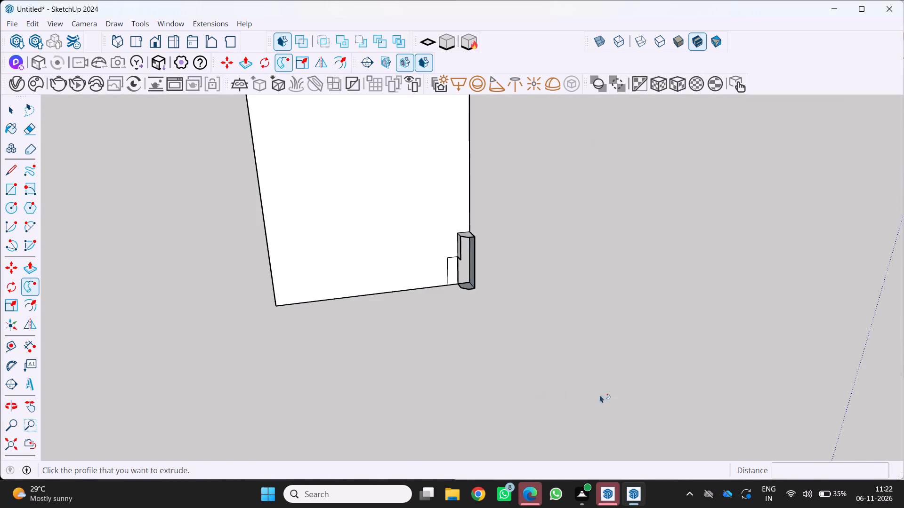
{"action": "middle_click_drag", "start_coordinate": [368, 346], "coordinate": [530, 404]}
{"action": "middle_click", "coordinate": [530, 404]}
{"action": "scroll", "coordinate": [530, 404], "scroll_direction": "down", "scroll_amount": 1}
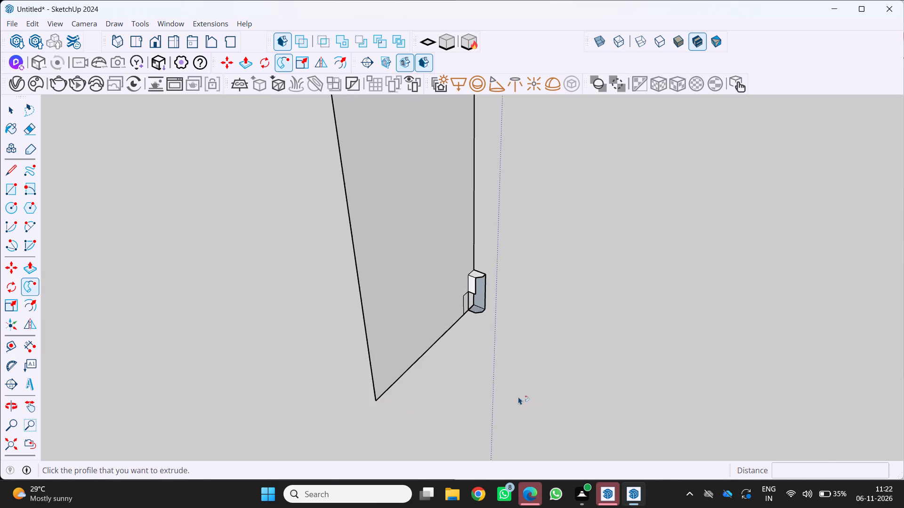
{"action": "scroll", "coordinate": [505, 395], "scroll_direction": "down", "scroll_amount": 10}
{"action": "middle_click_drag", "start_coordinate": [490, 420], "coordinate": [440, 442]}
{"action": "middle_click", "coordinate": [440, 441]}
{"action": "scroll", "coordinate": [467, 366], "scroll_direction": "up", "scroll_amount": 6}
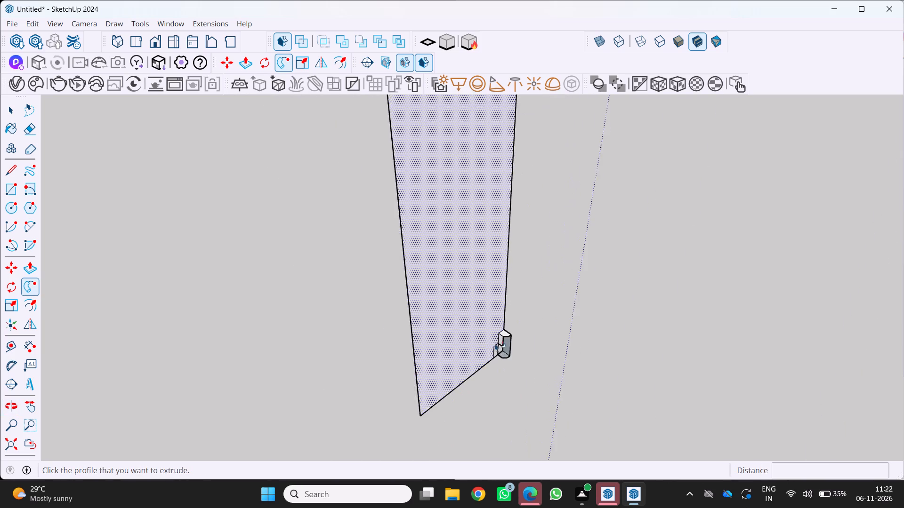
{"action": "scroll", "coordinate": [495, 343], "scroll_direction": "up", "scroll_amount": 3}
{"action": "key", "text": "Escape"}
{"action": "scroll", "coordinate": [493, 395], "scroll_direction": "down", "scroll_amount": 8}
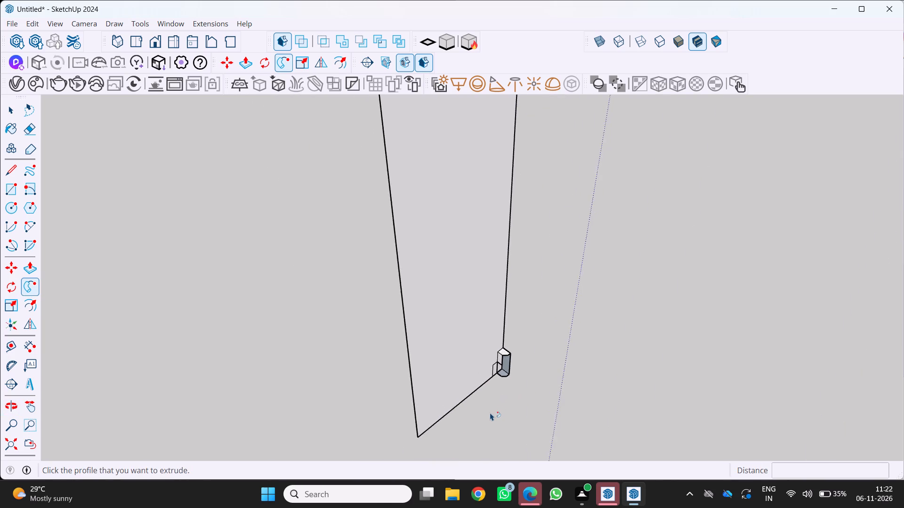
{"action": "scroll", "coordinate": [490, 413], "scroll_direction": "down", "scroll_amount": 12}
{"action": "middle_click_drag", "start_coordinate": [482, 418], "coordinate": [382, 399]}
{"action": "scroll", "coordinate": [379, 386], "scroll_direction": "down", "scroll_amount": 5}
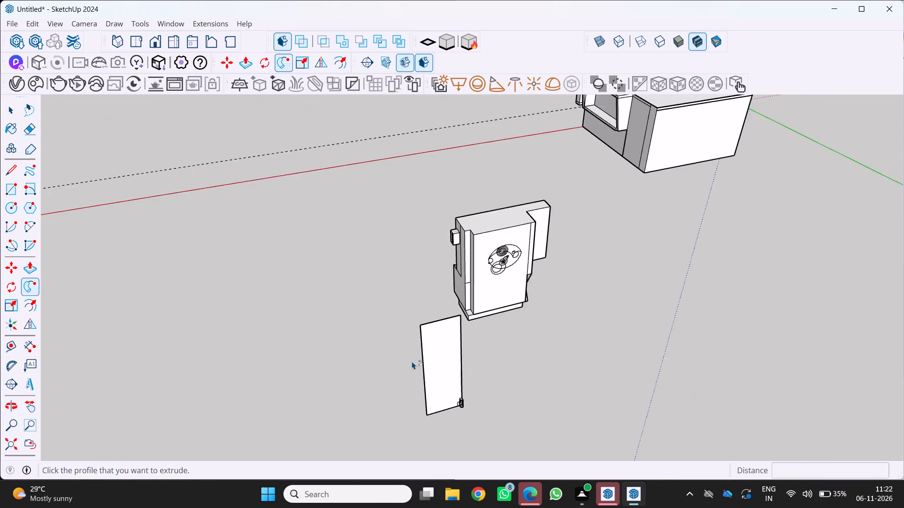
{"action": "scroll", "coordinate": [412, 361], "scroll_direction": "down", "scroll_amount": 7}
{"action": "middle_click_drag", "start_coordinate": [442, 365], "coordinate": [392, 320]}
{"action": "middle_click", "coordinate": [392, 319]}
{"action": "scroll", "coordinate": [447, 312], "scroll_direction": "up", "scroll_amount": 4}
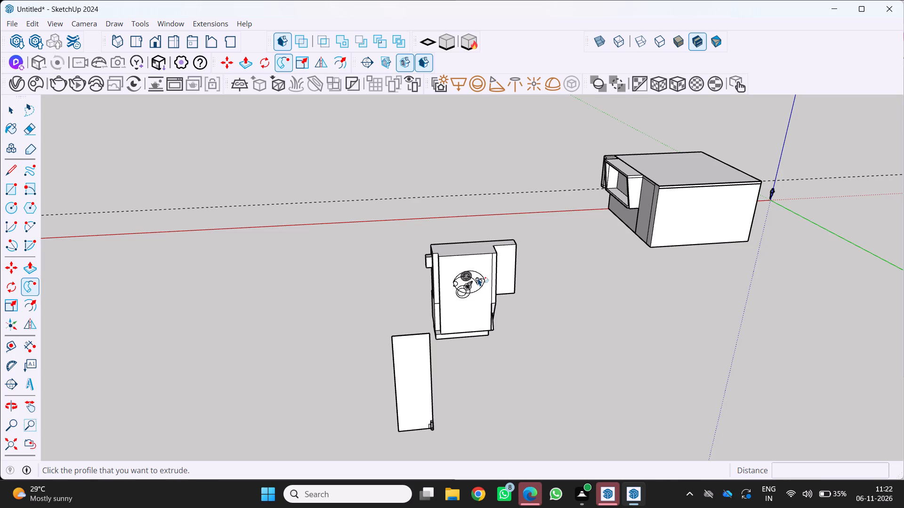
Pull the tall block's face around the lens motif outward about 3', leaving the motif recessed.
{"action": "scroll", "coordinate": [494, 287], "scroll_direction": "up", "scroll_amount": 1}
{"action": "middle_click_drag", "start_coordinate": [494, 287], "coordinate": [414, 321]}
{"action": "middle_click", "coordinate": [414, 321]}
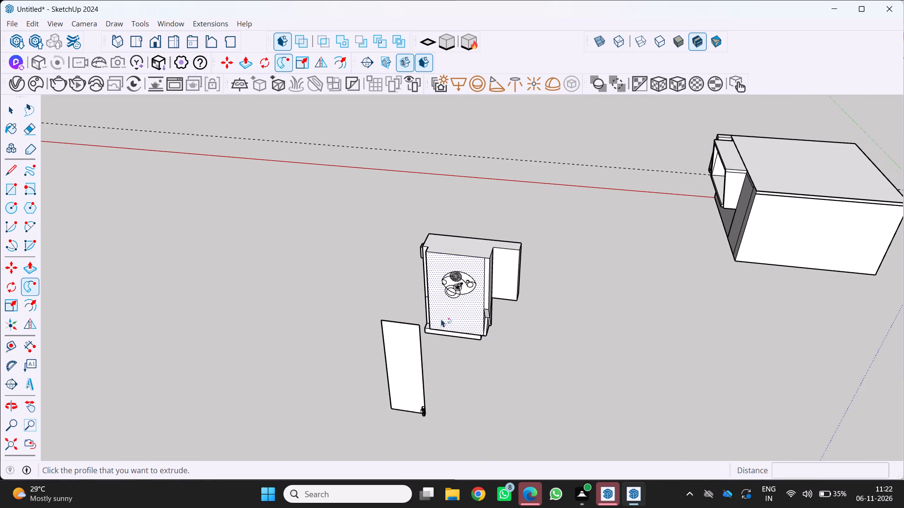
{"action": "scroll", "coordinate": [393, 271], "scroll_direction": "up", "scroll_amount": 8}
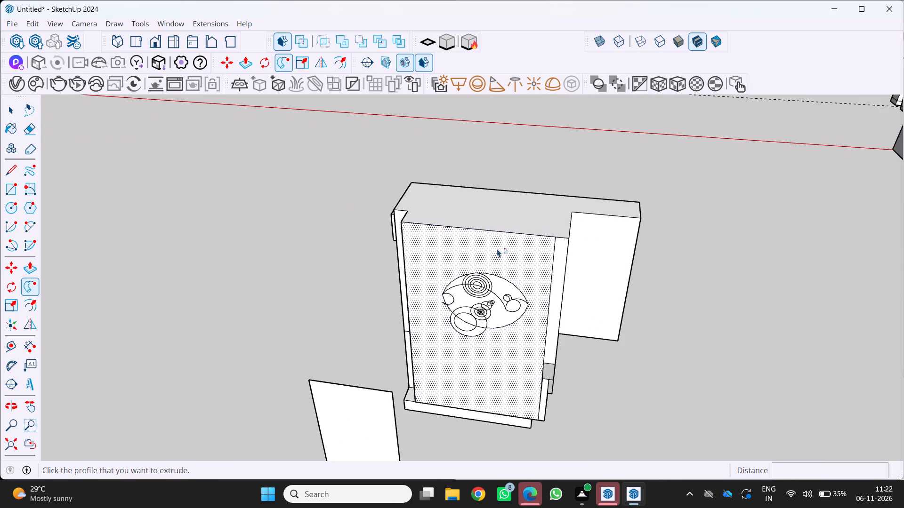
{"action": "key", "text": "p"}
{"action": "left_click_drag", "start_coordinate": [485, 250], "coordinate": [478, 258]}
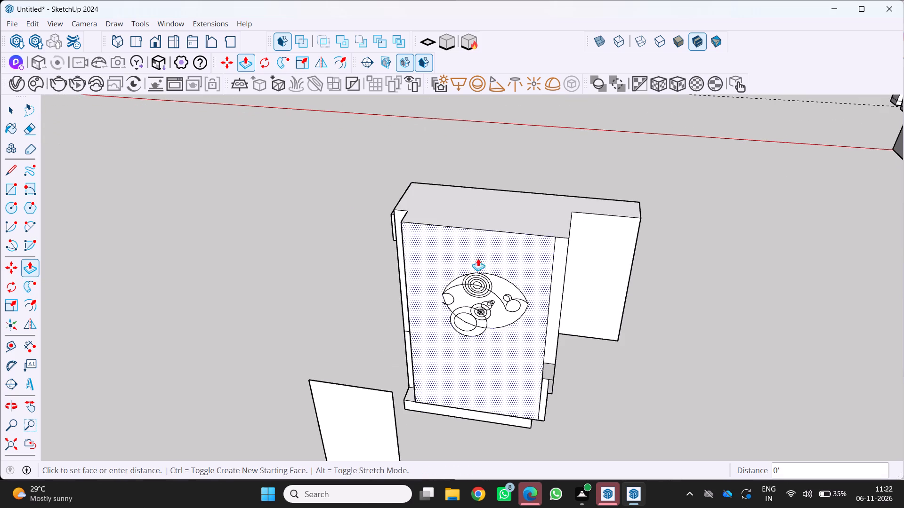
{"action": "left_click_drag", "start_coordinate": [478, 258], "coordinate": [473, 263]}
Raise the segments of the large ring at the lens motif's lower edge by about 1.4'.
{"action": "middle_click_drag", "start_coordinate": [371, 454], "coordinate": [393, 306]}
{"action": "scroll", "coordinate": [377, 450], "scroll_direction": "up", "scroll_amount": 1}
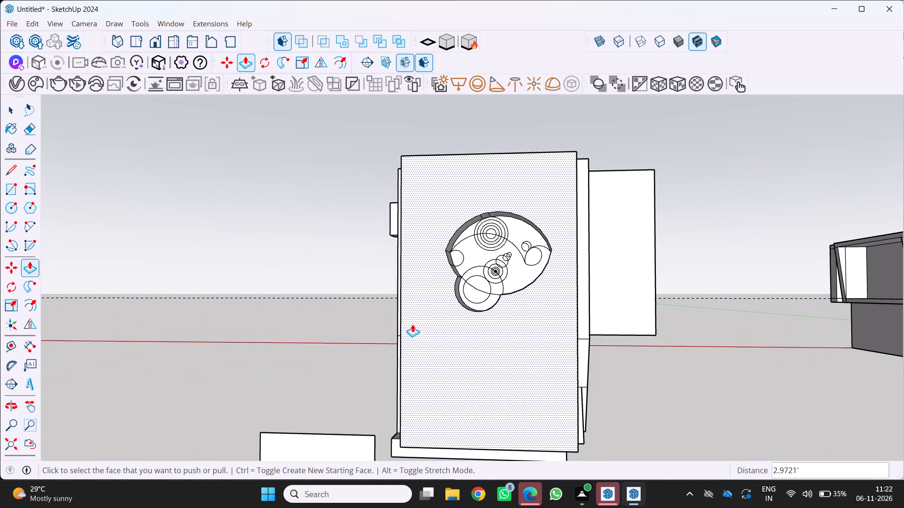
{"action": "scroll", "coordinate": [466, 303], "scroll_direction": "up", "scroll_amount": 4}
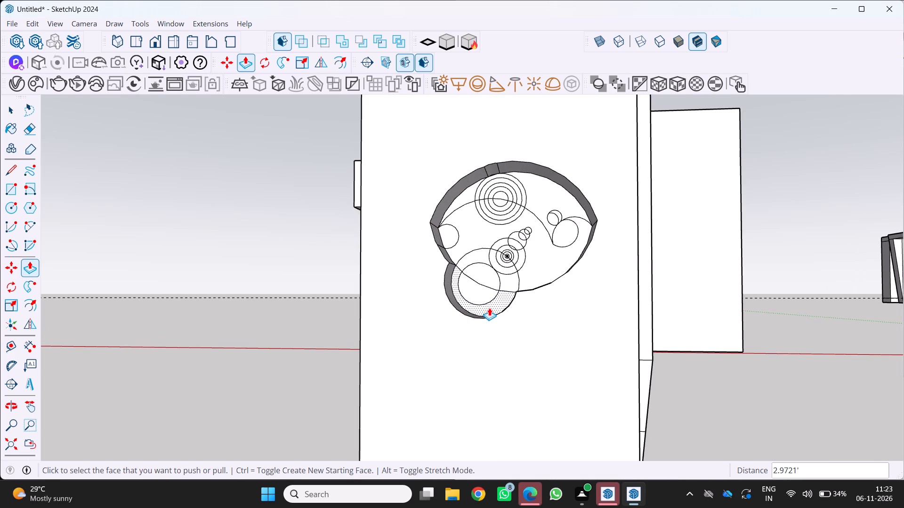
{"action": "left_click", "coordinate": [490, 307]}
{"action": "scroll", "coordinate": [483, 268], "scroll_direction": "up", "scroll_amount": 2}
{"action": "left_click", "coordinate": [474, 252]}
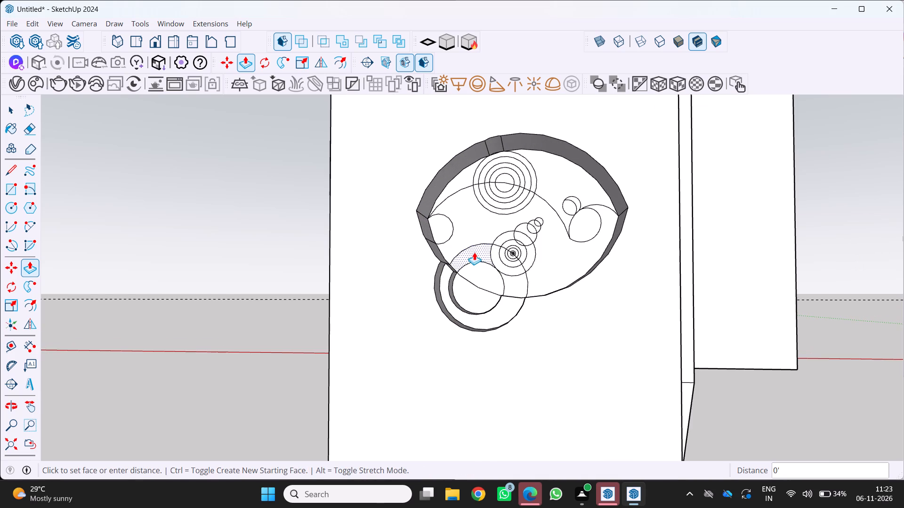
{"action": "left_click", "coordinate": [457, 257]}
{"action": "scroll", "coordinate": [499, 280], "scroll_direction": "up", "scroll_amount": 3}
{"action": "left_click", "coordinate": [512, 291]}
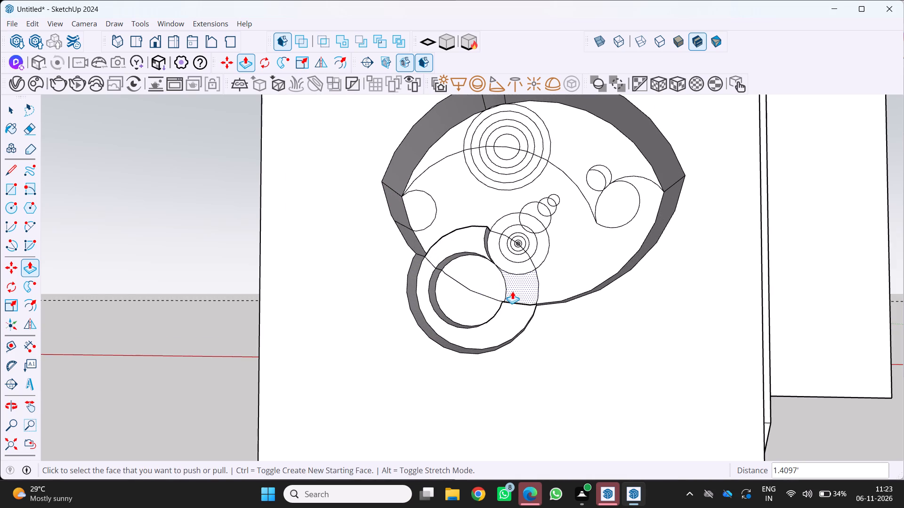
{"action": "left_click", "coordinate": [497, 291]}
Raise the upper part of the circle inside the large ring by about 1.4'.
{"action": "scroll", "coordinate": [485, 309], "scroll_direction": "up", "scroll_amount": 3}
{"action": "left_click", "coordinate": [469, 270]}
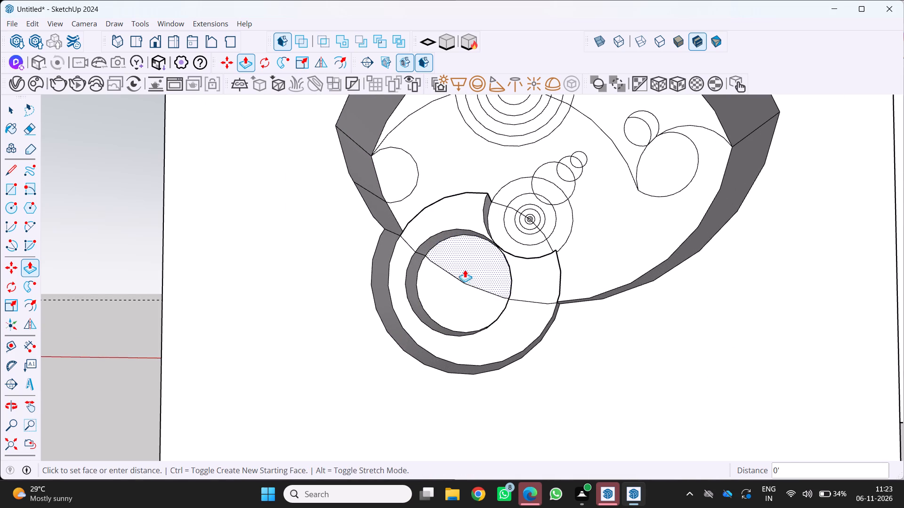
{"action": "left_click", "coordinate": [458, 272]}
{"action": "middle_click_drag", "start_coordinate": [425, 310], "coordinate": [551, 306]}
{"action": "scroll", "coordinate": [551, 306], "scroll_direction": "up", "scroll_amount": 1}
{"action": "middle_click", "coordinate": [551, 306]}
{"action": "scroll", "coordinate": [524, 299], "scroll_direction": "down", "scroll_amount": 5}
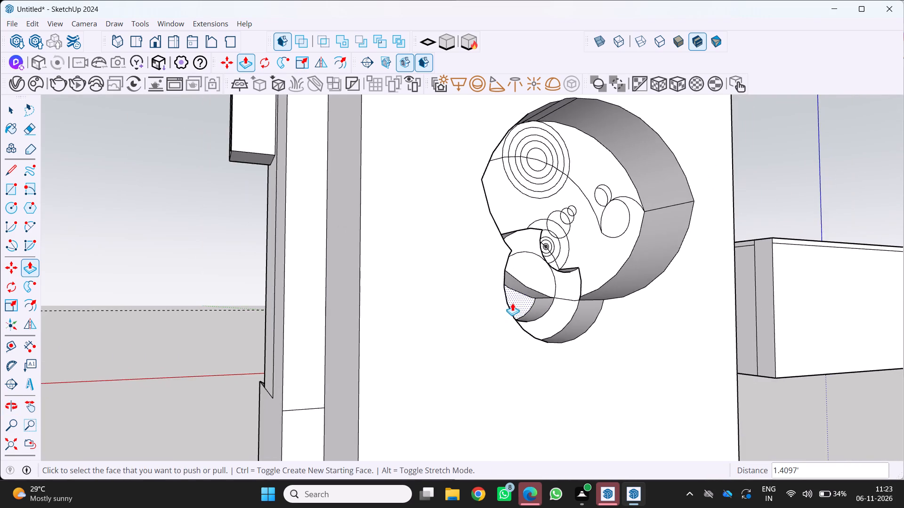
Raise the core of the small concentric circles above the large ring by about 0.44' and the ring around it by about 0.48'.
{"action": "scroll", "coordinate": [520, 295], "scroll_direction": "down", "scroll_amount": 4}
{"action": "middle_click_drag", "start_coordinate": [518, 296], "coordinate": [405, 348]}
{"action": "scroll", "coordinate": [467, 308], "scroll_direction": "up", "scroll_amount": 9}
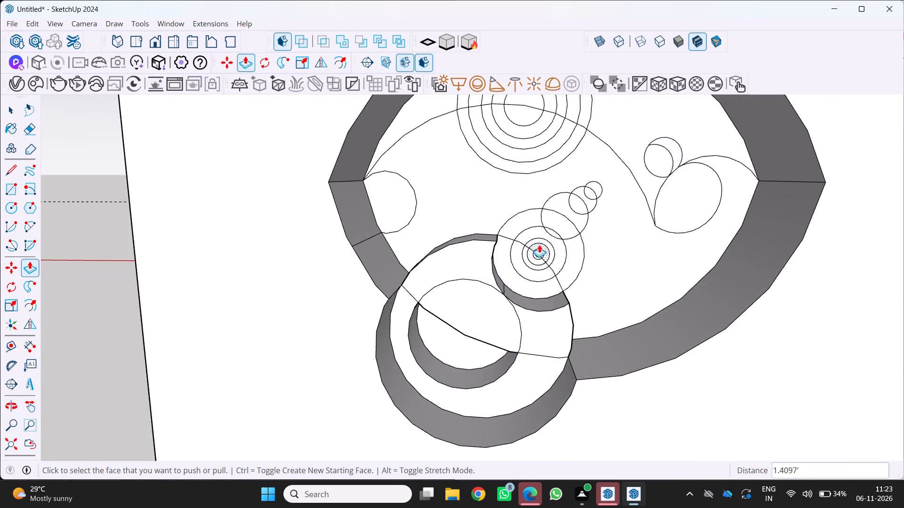
{"action": "scroll", "coordinate": [539, 245], "scroll_direction": "up", "scroll_amount": 19}
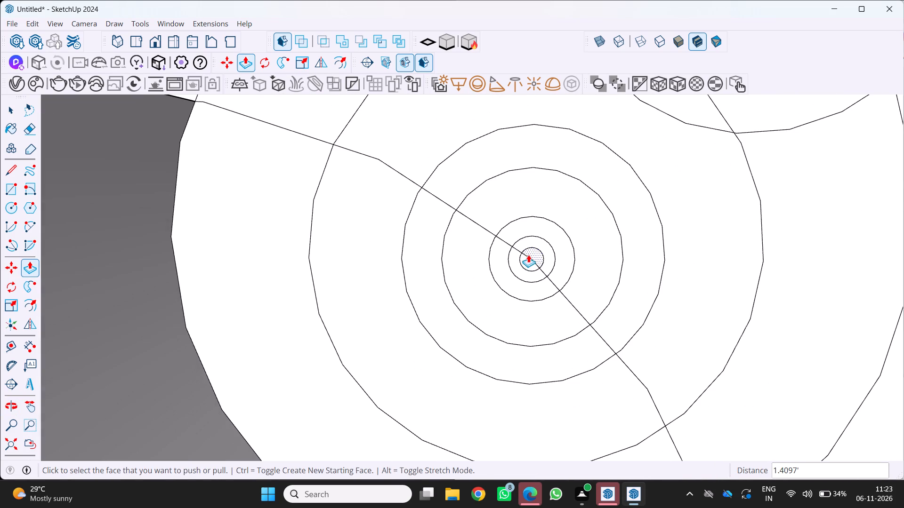
{"action": "left_click", "coordinate": [525, 261]}
{"action": "left_click", "coordinate": [541, 284]}
{"action": "scroll", "coordinate": [483, 337], "scroll_direction": "down", "scroll_amount": 10}
{"action": "middle_click_drag", "start_coordinate": [478, 331], "coordinate": [469, 286]}
{"action": "scroll", "coordinate": [502, 294], "scroll_direction": "up", "scroll_amount": 5}
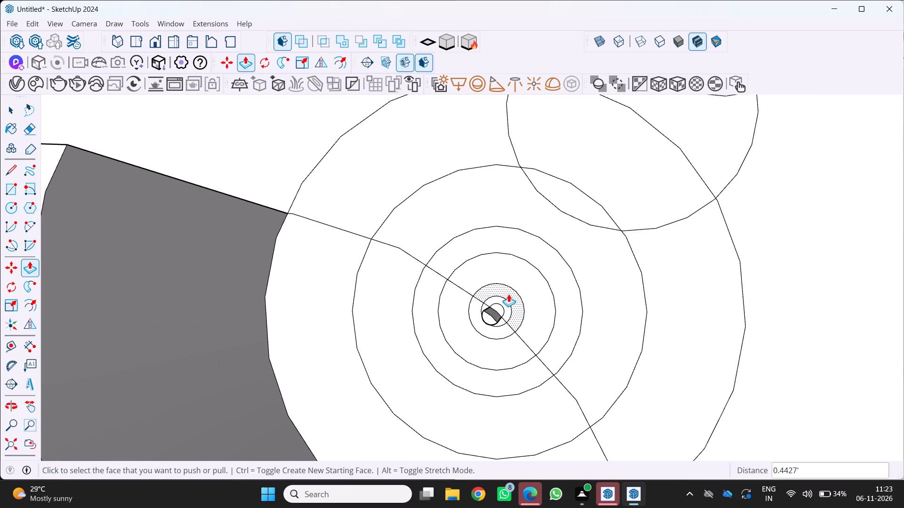
{"action": "left_click_drag", "start_coordinate": [508, 294], "coordinate": [515, 299]}
{"action": "scroll", "coordinate": [501, 308], "scroll_direction": "down", "scroll_amount": 9}
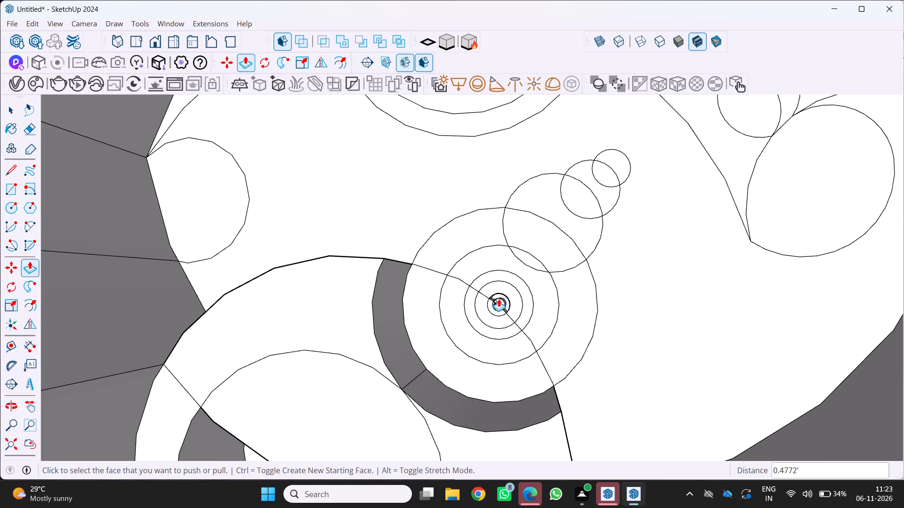
Pull the upper arc of the next ring in the small concentric circles outward by about 5.3'.
{"action": "left_click", "coordinate": [516, 279]}
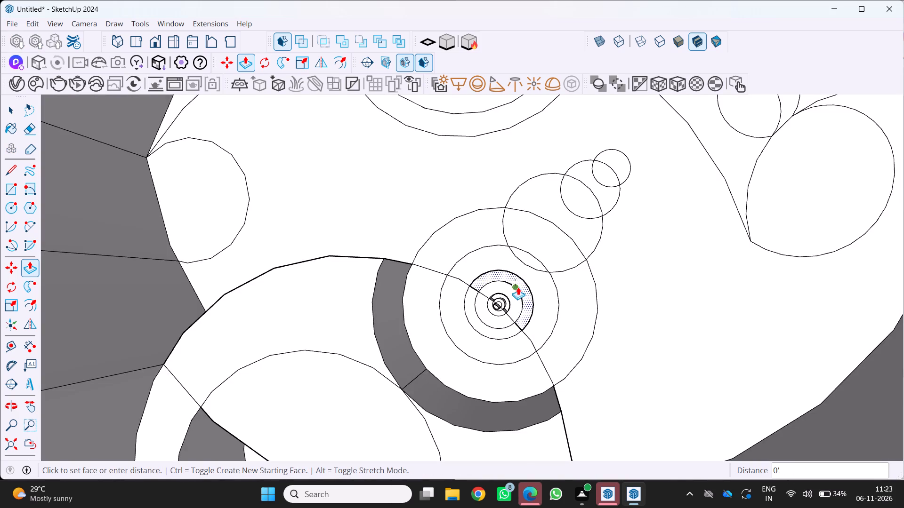
{"action": "left_click_drag", "start_coordinate": [491, 291], "coordinate": [497, 291]}
Pull the overlap between the two smallest circles of the diagonal chain outward by about 3.2'.
{"action": "scroll", "coordinate": [522, 294], "scroll_direction": "down", "scroll_amount": 17}
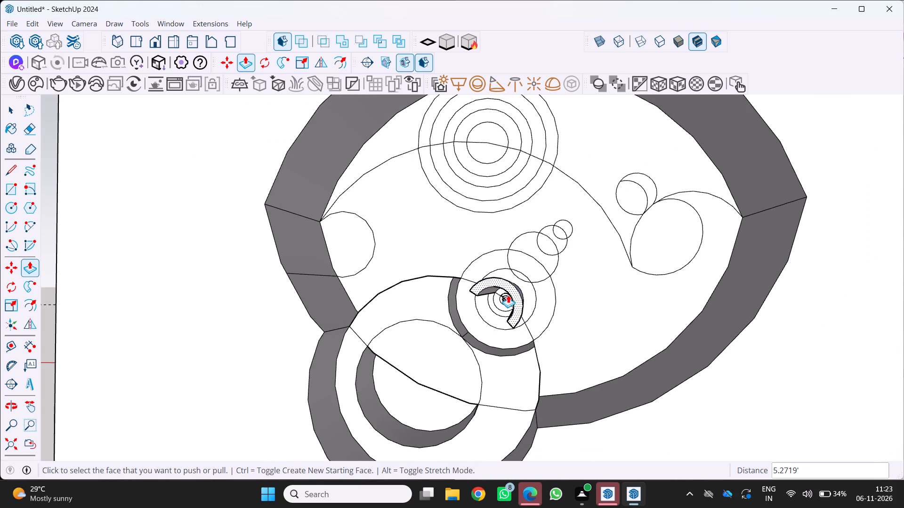
{"action": "scroll", "coordinate": [506, 294], "scroll_direction": "down", "scroll_amount": 11}
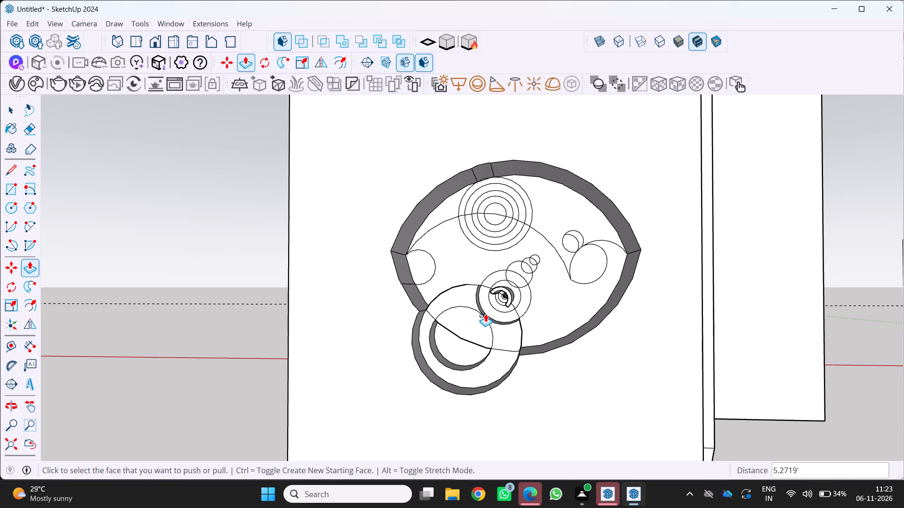
{"action": "scroll", "coordinate": [485, 314], "scroll_direction": "down", "scroll_amount": 5}
{"action": "middle_click_drag", "start_coordinate": [494, 307], "coordinate": [453, 361]}
{"action": "scroll", "coordinate": [453, 361], "scroll_direction": "up", "scroll_amount": 9}
{"action": "middle_click", "coordinate": [453, 361]}
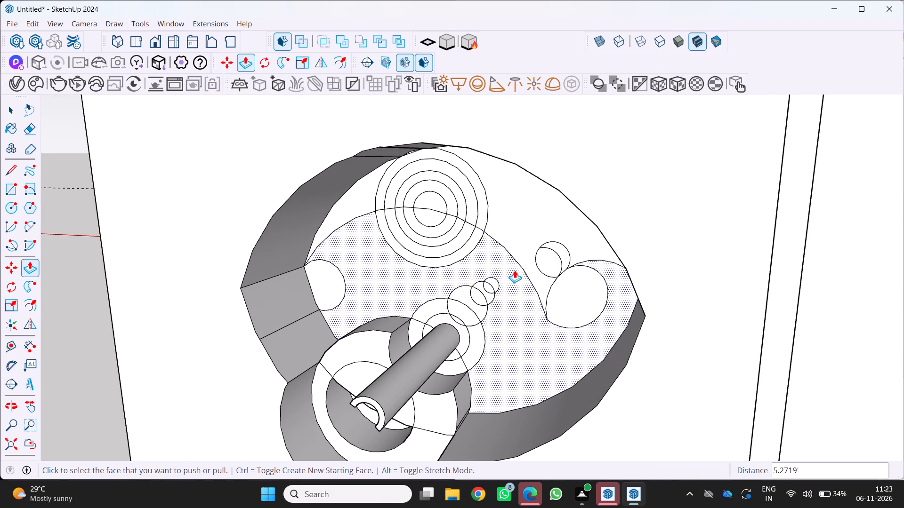
{"action": "scroll", "coordinate": [477, 289], "scroll_direction": "up", "scroll_amount": 3}
{"action": "left_click", "coordinate": [492, 284]}
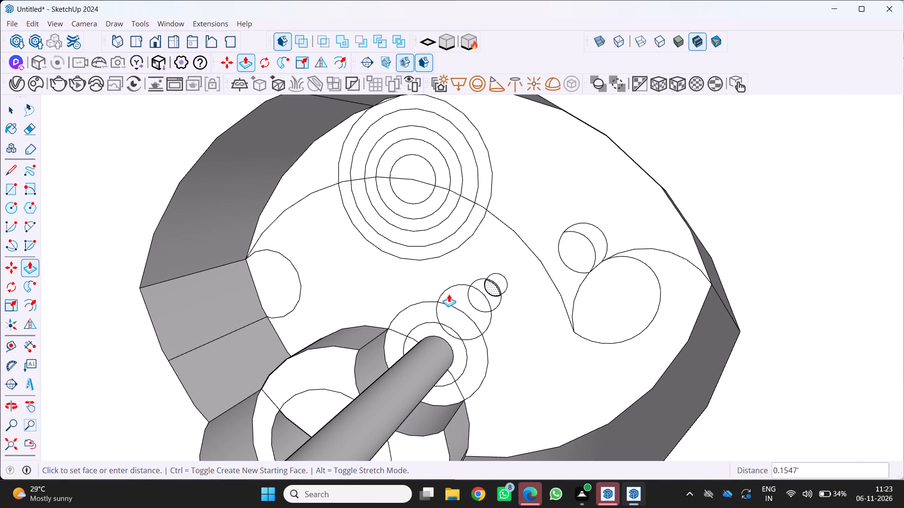
{"action": "left_click", "coordinate": [430, 314]}
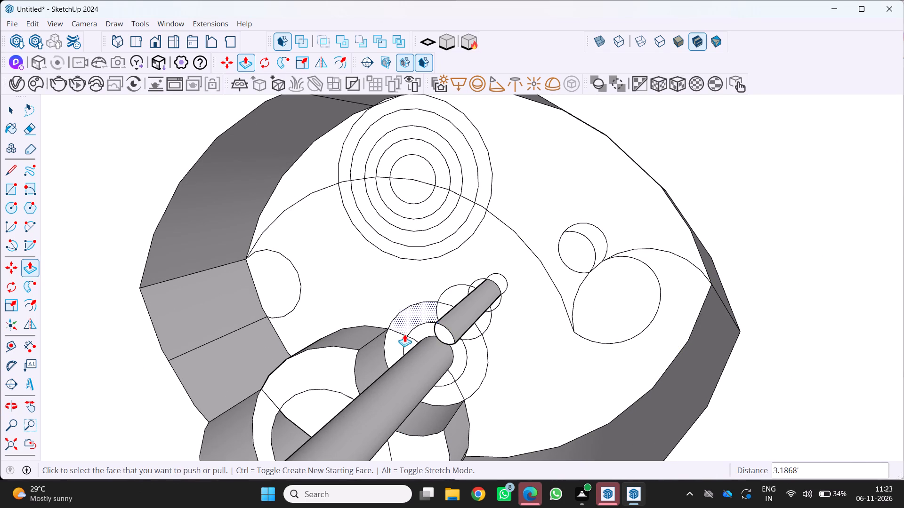
Pull the overlap between the middle and largest circles of the diagonal chain outward by about 3.2'.
{"action": "scroll", "coordinate": [406, 338], "scroll_direction": "down", "scroll_amount": 5}
{"action": "middle_click_drag", "start_coordinate": [407, 341], "coordinate": [513, 291]}
{"action": "scroll", "coordinate": [444, 326], "scroll_direction": "up", "scroll_amount": 1}
{"action": "middle_click", "coordinate": [513, 291]}
{"action": "scroll", "coordinate": [513, 302], "scroll_direction": "up", "scroll_amount": 2}
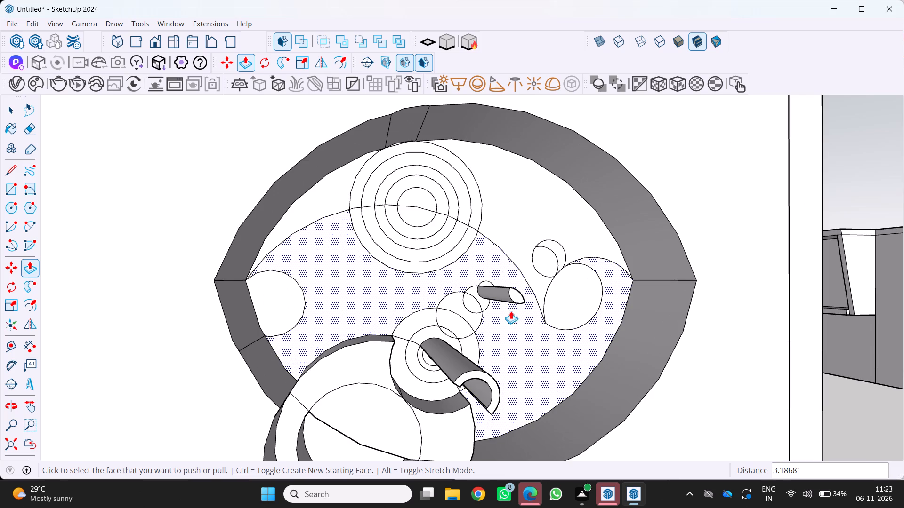
{"action": "scroll", "coordinate": [512, 312], "scroll_direction": "up", "scroll_amount": 3}
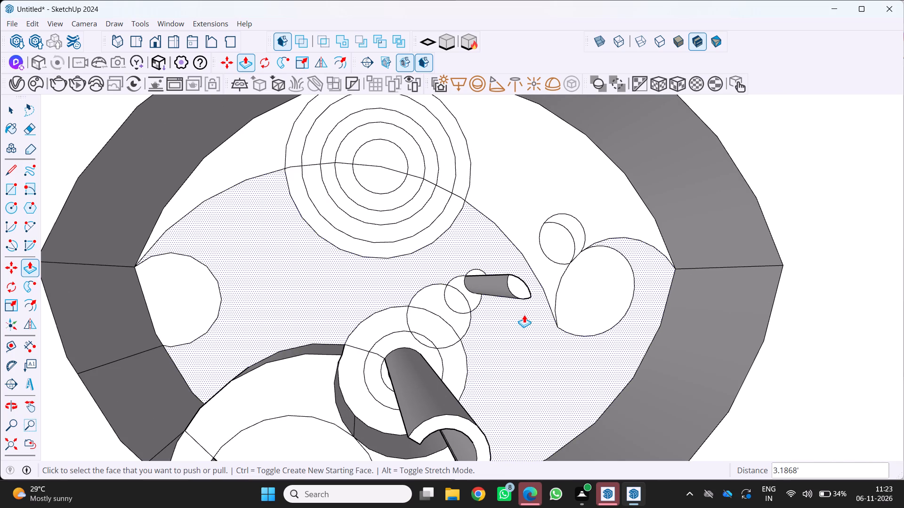
{"action": "scroll", "coordinate": [460, 290], "scroll_direction": "up", "scroll_amount": 4}
{"action": "left_click", "coordinate": [451, 295]}
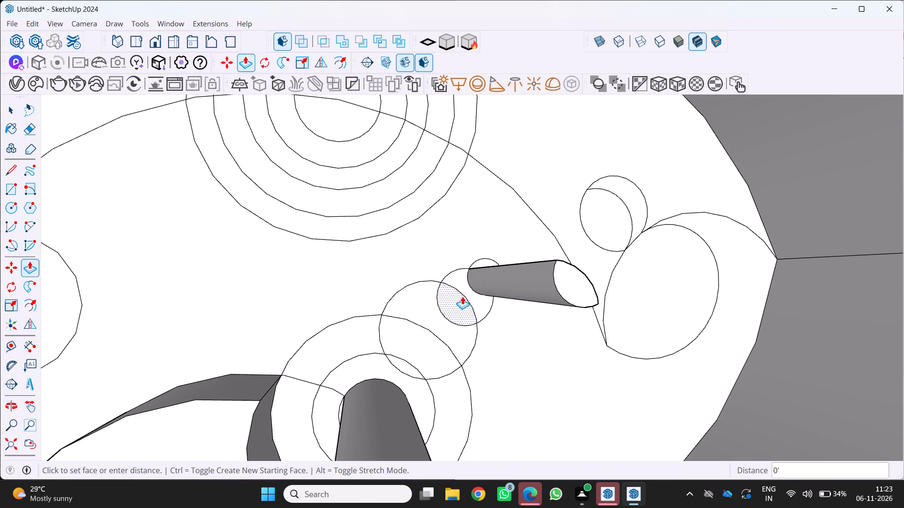
{"action": "left_click", "coordinate": [523, 321]}
Try to pull out the sliver where the chain's largest circle overlaps the small concentric rings.
{"action": "scroll", "coordinate": [494, 312], "scroll_direction": "down", "scroll_amount": 8}
{"action": "middle_click_drag", "start_coordinate": [496, 299], "coordinate": [432, 370]}
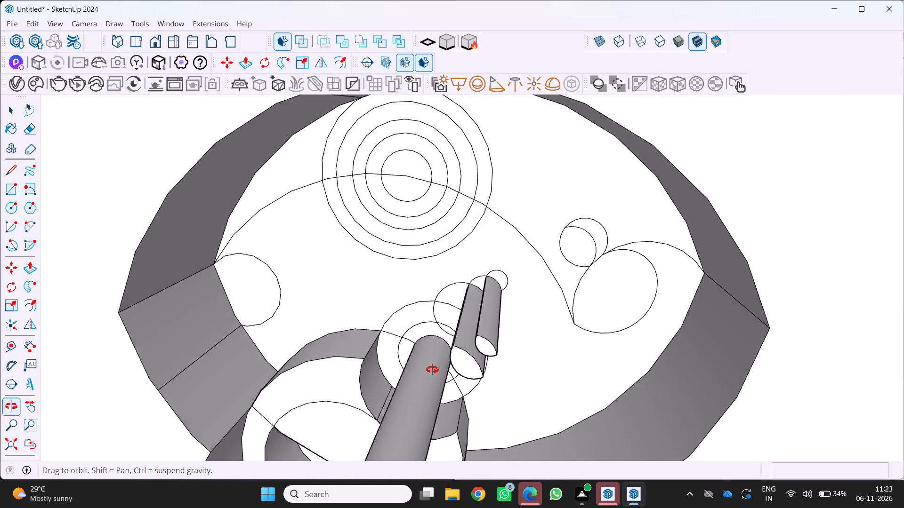
{"action": "middle_click_drag", "start_coordinate": [432, 370], "coordinate": [431, 370]}
{"action": "middle_click", "coordinate": [431, 370]}
{"action": "scroll", "coordinate": [446, 340], "scroll_direction": "up", "scroll_amount": 5}
{"action": "middle_click_drag", "start_coordinate": [445, 335], "coordinate": [543, 314]}
{"action": "scroll", "coordinate": [468, 330], "scroll_direction": "up", "scroll_amount": 2}
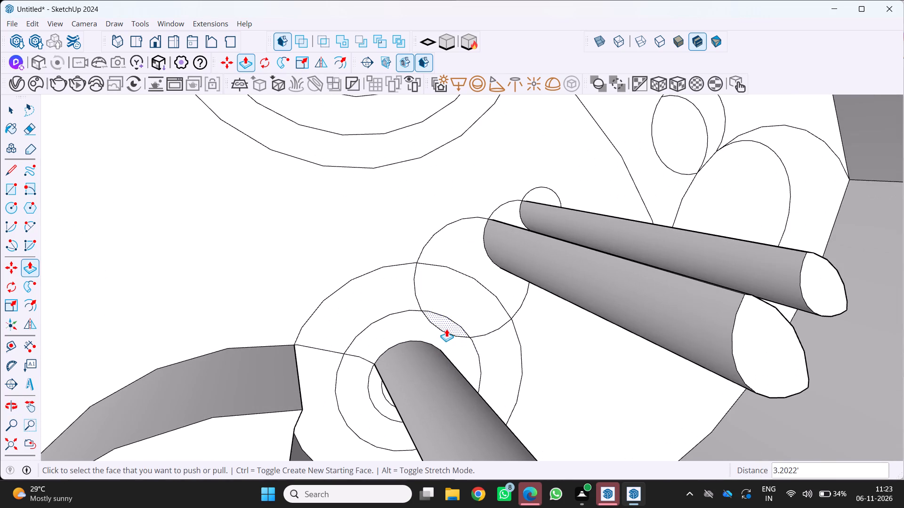
{"action": "left_click", "coordinate": [448, 324]}
{"action": "scroll", "coordinate": [492, 345], "scroll_direction": "down", "scroll_amount": 4}
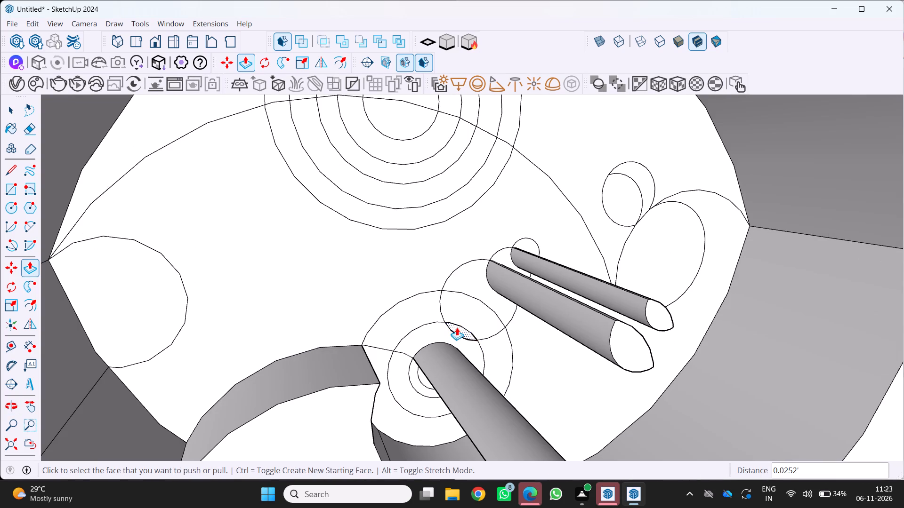
{"action": "left_click", "coordinate": [457, 327]}
{"action": "left_click_drag", "start_coordinate": [462, 331], "coordinate": [527, 357]}
Pull the larger segment of the small circle above the oval outward by about 2.9'.
{"action": "scroll", "coordinate": [464, 328], "scroll_direction": "down", "scroll_amount": 13}
{"action": "middle_click_drag", "start_coordinate": [471, 316], "coordinate": [319, 331]}
{"action": "scroll", "coordinate": [468, 316], "scroll_direction": "up", "scroll_amount": 1}
{"action": "scroll", "coordinate": [398, 323], "scroll_direction": "up", "scroll_amount": 3}
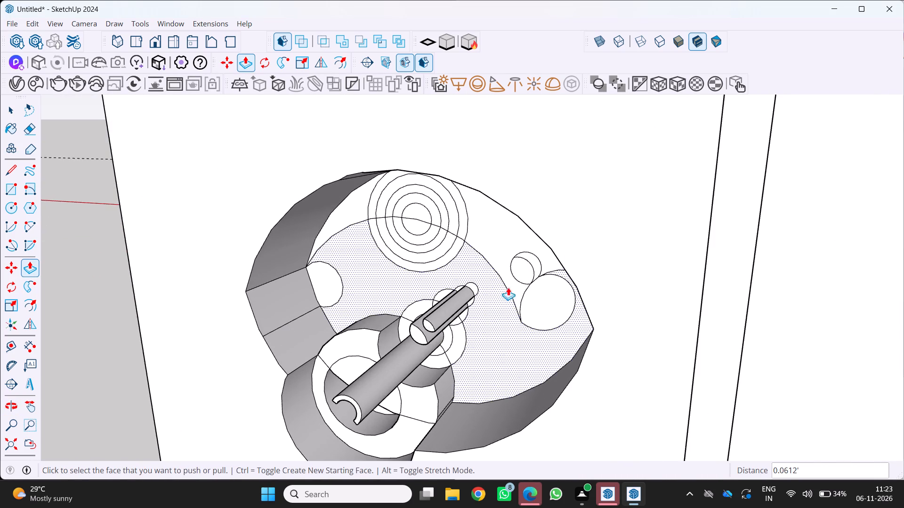
{"action": "scroll", "coordinate": [527, 268], "scroll_direction": "up", "scroll_amount": 2}
{"action": "left_click", "coordinate": [526, 268]}
{"action": "left_click", "coordinate": [484, 296]}
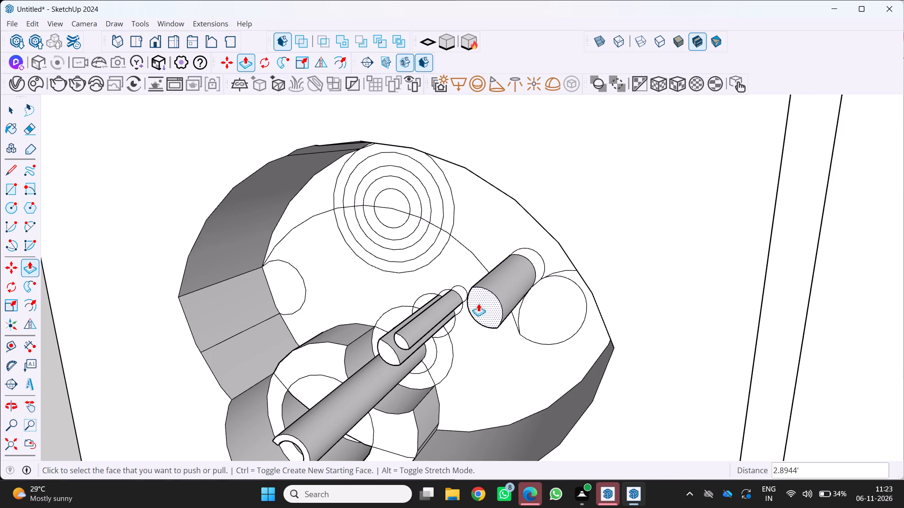
Pull the lower half of the innermost circle in the upper concentric rings outward by about 5.7'.
{"action": "scroll", "coordinate": [449, 318], "scroll_direction": "down", "scroll_amount": 6}
{"action": "middle_click_drag", "start_coordinate": [455, 316], "coordinate": [565, 284]}
{"action": "scroll", "coordinate": [455, 316], "scroll_direction": "up", "scroll_amount": 1}
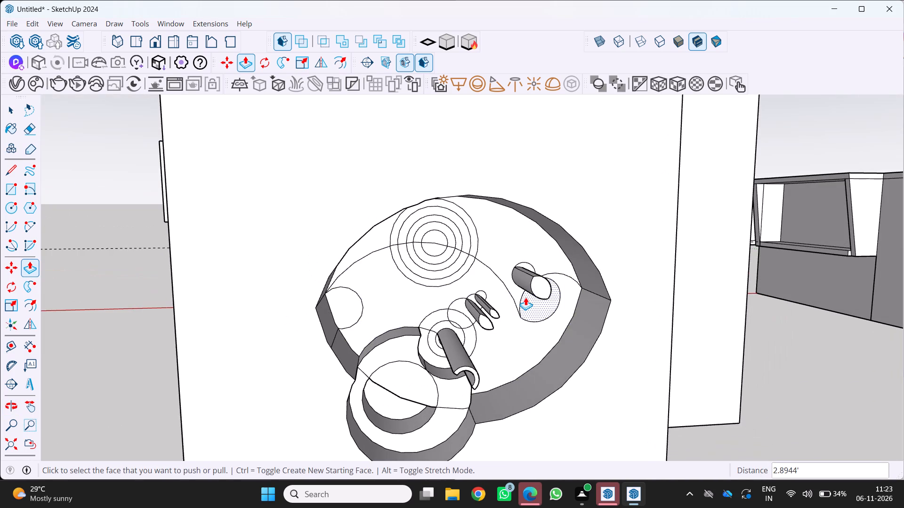
{"action": "scroll", "coordinate": [507, 284], "scroll_direction": "down", "scroll_amount": 3}
{"action": "scroll", "coordinate": [432, 253], "scroll_direction": "up", "scroll_amount": 3}
{"action": "left_click", "coordinate": [455, 257]}
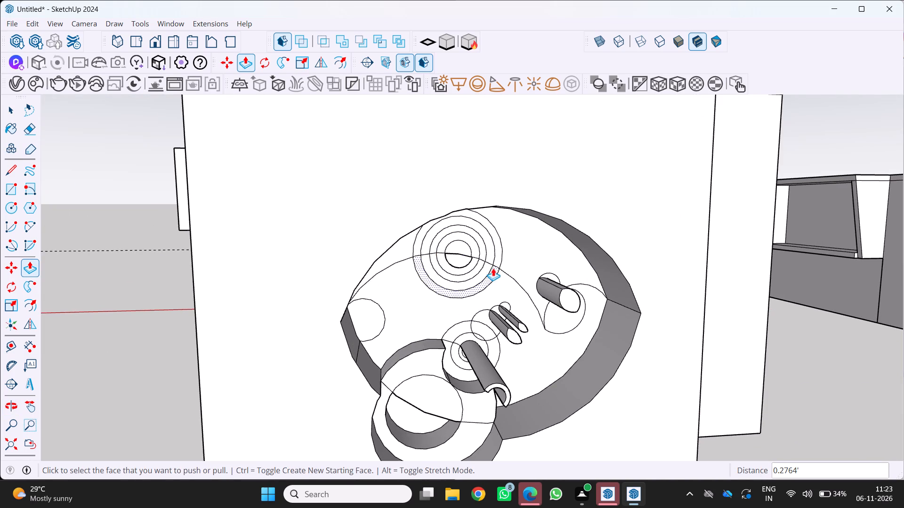
{"action": "left_click", "coordinate": [448, 263]}
{"action": "left_click", "coordinate": [478, 277]}
{"action": "scroll", "coordinate": [468, 284], "scroll_direction": "down", "scroll_amount": 4}
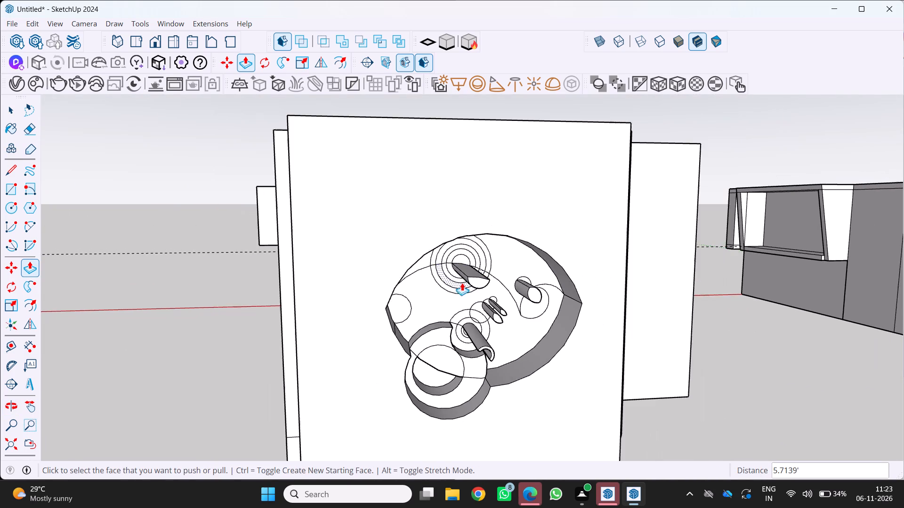
Pull out both halves of the ring around the upper concentric centre, extending the lower half by about 4.6'.
{"action": "middle_click_drag", "start_coordinate": [453, 277], "coordinate": [427, 285]}
{"action": "middle_click", "coordinate": [427, 285]}
{"action": "middle_click", "coordinate": [427, 285]}
{"action": "scroll", "coordinate": [427, 285], "scroll_direction": "up", "scroll_amount": 1}
{"action": "scroll", "coordinate": [523, 244], "scroll_direction": "up", "scroll_amount": 4}
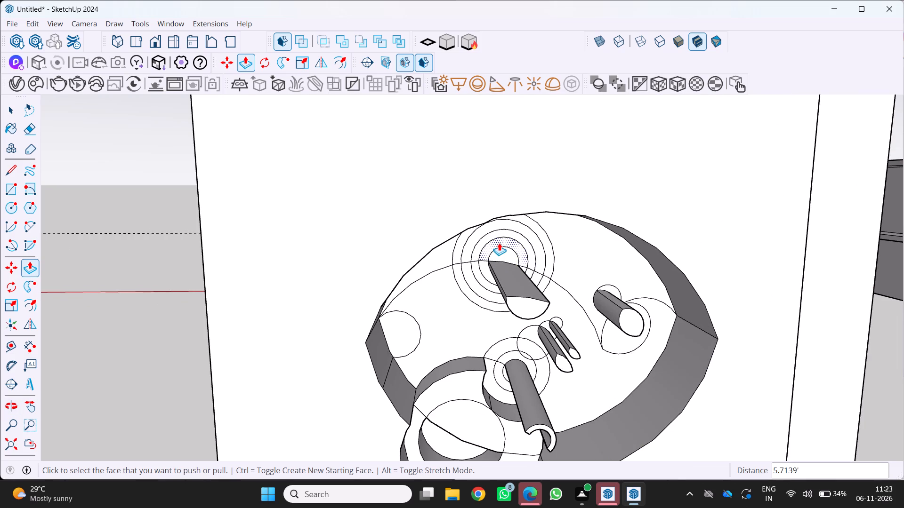
{"action": "left_click", "coordinate": [499, 241]}
{"action": "left_click", "coordinate": [521, 254]}
{"action": "middle_click_drag", "start_coordinate": [498, 296], "coordinate": [486, 284]}
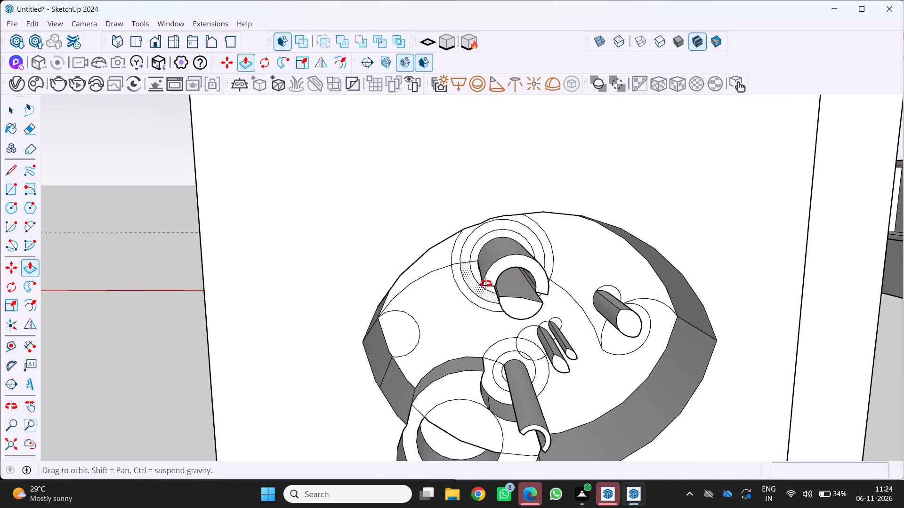
{"action": "middle_click_drag", "start_coordinate": [486, 284], "coordinate": [477, 243]}
{"action": "scroll", "coordinate": [494, 255], "scroll_direction": "up", "scroll_amount": 4}
{"action": "left_click_drag", "start_coordinate": [491, 268], "coordinate": [484, 242]}
{"action": "scroll", "coordinate": [495, 271], "scroll_direction": "down", "scroll_amount": 3}
{"action": "middle_click_drag", "start_coordinate": [495, 272], "coordinate": [498, 310]}
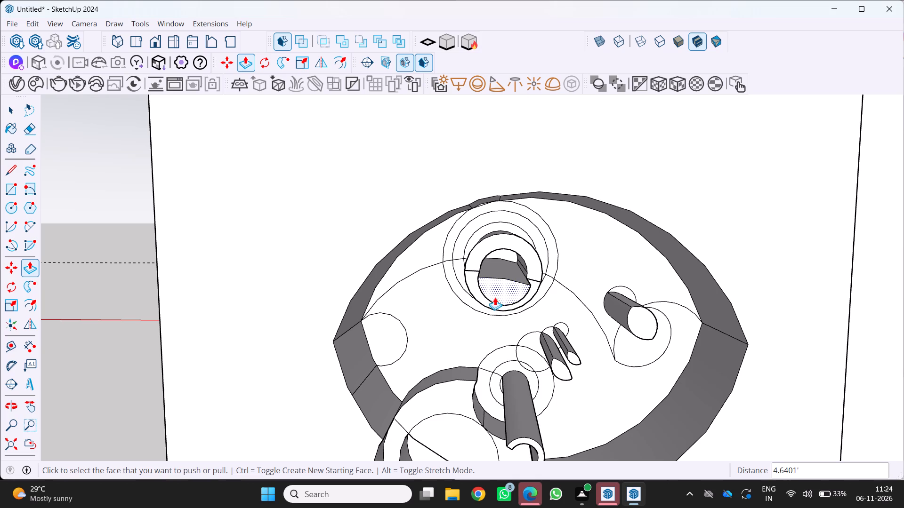
Pull the upper half of an outer ring in the upper concentric circles outward by about 4.1'.
{"action": "scroll", "coordinate": [516, 296], "scroll_direction": "up", "scroll_amount": 2}
{"action": "middle_click_drag", "start_coordinate": [521, 289], "coordinate": [461, 314]}
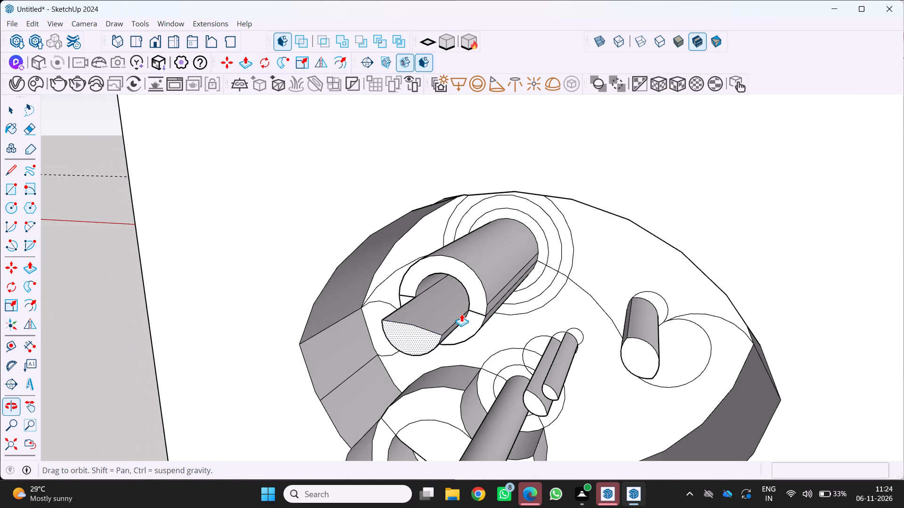
{"action": "middle_click_drag", "start_coordinate": [461, 314], "coordinate": [459, 323]}
{"action": "scroll", "coordinate": [561, 238], "scroll_direction": "up", "scroll_amount": 3}
{"action": "left_click", "coordinate": [561, 230]}
{"action": "left_click", "coordinate": [477, 250]}
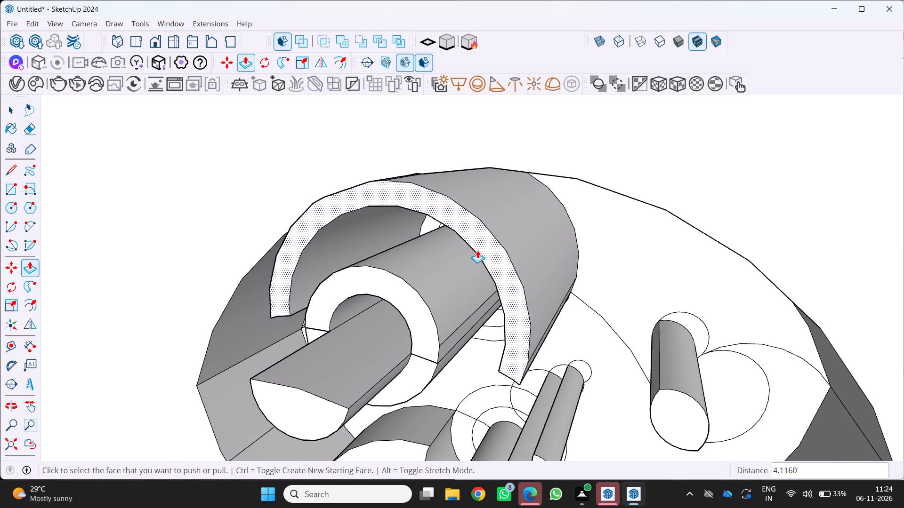
Examine the projecting circular details in the lens motif from both sides and the front of the tall block.
{"action": "scroll", "coordinate": [453, 291], "scroll_direction": "down", "scroll_amount": 10}
{"action": "scroll", "coordinate": [448, 299], "scroll_direction": "up", "scroll_amount": 1}
{"action": "middle_click_drag", "start_coordinate": [448, 299], "coordinate": [581, 215]}
{"action": "middle_click", "coordinate": [582, 215]}
{"action": "scroll", "coordinate": [565, 222], "scroll_direction": "down", "scroll_amount": 9}
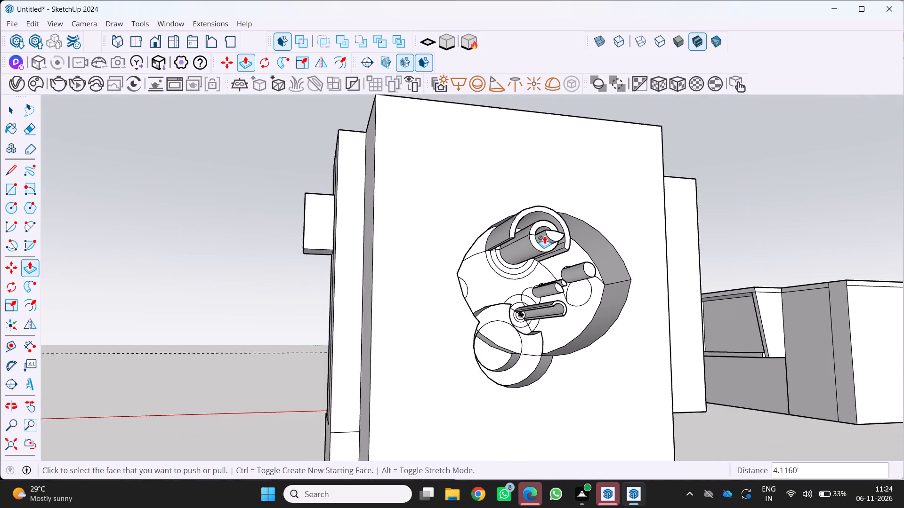
{"action": "scroll", "coordinate": [544, 236], "scroll_direction": "down", "scroll_amount": 2}
{"action": "middle_click_drag", "start_coordinate": [541, 240], "coordinate": [499, 262]}
{"action": "middle_click", "coordinate": [499, 262]}
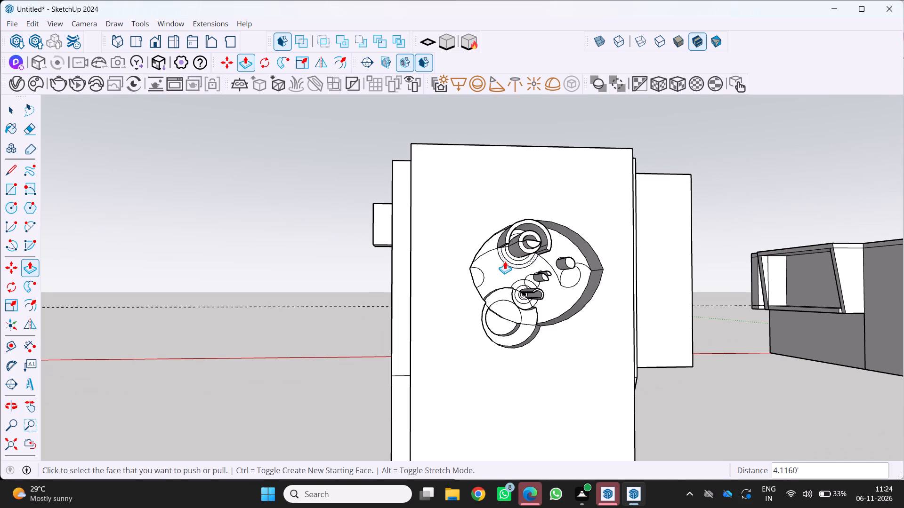
{"action": "middle_click_drag", "start_coordinate": [525, 267], "coordinate": [475, 292]}
{"action": "scroll", "coordinate": [476, 292], "scroll_direction": "up", "scroll_amount": 1}
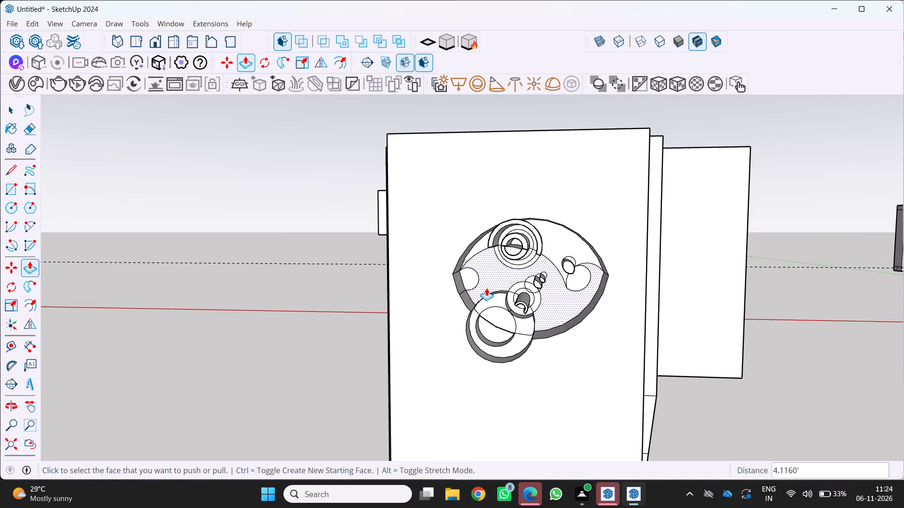
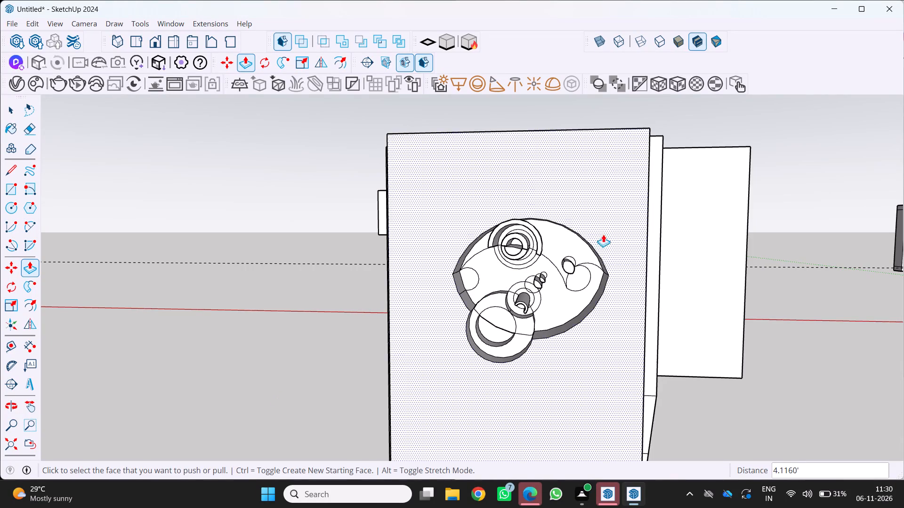
Examine the block with the round recess, its stepped side faces and the separate flat panel from several angles.
{"action": "scroll", "coordinate": [313, 228], "scroll_direction": "down", "scroll_amount": 5}
{"action": "middle_click", "coordinate": [321, 239]}
{"action": "middle_click_drag", "start_coordinate": [324, 242], "coordinate": [353, 260]}
{"action": "middle_click", "coordinate": [355, 260]}
{"action": "middle_click", "coordinate": [356, 260]}
{"action": "middle_click", "coordinate": [356, 260]}
{"action": "middle_click", "coordinate": [357, 260]}
{"action": "middle_click_drag", "start_coordinate": [285, 255], "coordinate": [305, 271]}
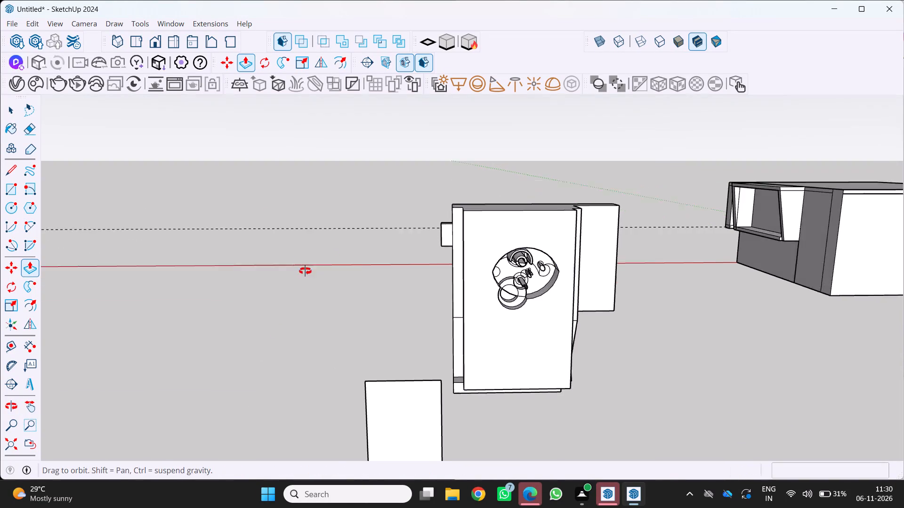
{"action": "middle_click_drag", "start_coordinate": [305, 271], "coordinate": [317, 280]}
{"action": "middle_click", "coordinate": [317, 280]}
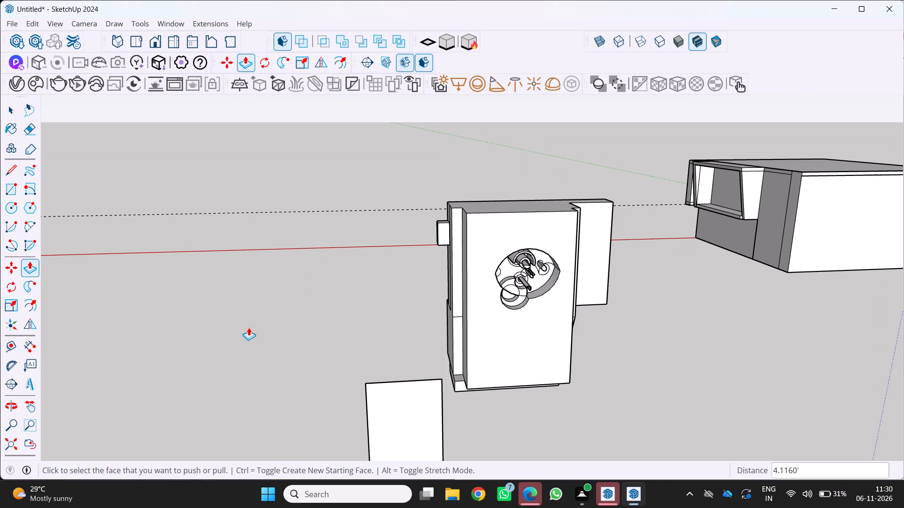
{"action": "middle_click_drag", "start_coordinate": [226, 329], "coordinate": [165, 333]}
{"action": "scroll", "coordinate": [447, 353], "scroll_direction": "up", "scroll_amount": 8}
{"action": "middle_click_drag", "start_coordinate": [490, 302], "coordinate": [336, 336]}
{"action": "scroll", "coordinate": [363, 293], "scroll_direction": "down", "scroll_amount": 13}
{"action": "scroll", "coordinate": [408, 297], "scroll_direction": "up", "scroll_amount": 3}
{"action": "middle_click_drag", "start_coordinate": [406, 306], "coordinate": [417, 312]}
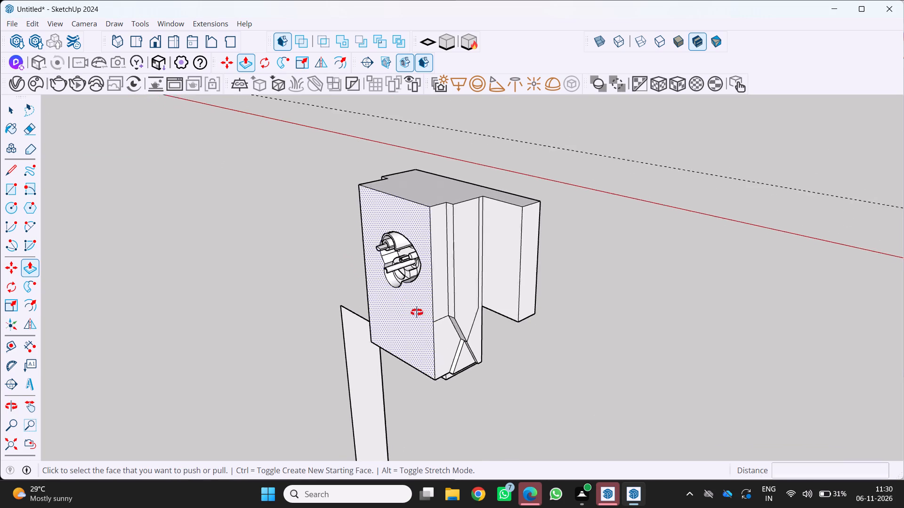
{"action": "middle_click_drag", "start_coordinate": [417, 312], "coordinate": [476, 329]}
{"action": "scroll", "coordinate": [457, 286], "scroll_direction": "up", "scroll_amount": 4}
{"action": "middle_click_drag", "start_coordinate": [448, 286], "coordinate": [316, 307]}
{"action": "scroll", "coordinate": [441, 296], "scroll_direction": "up", "scroll_amount": 1}
{"action": "middle_click", "coordinate": [316, 307]}
{"action": "middle_click", "coordinate": [316, 307]}
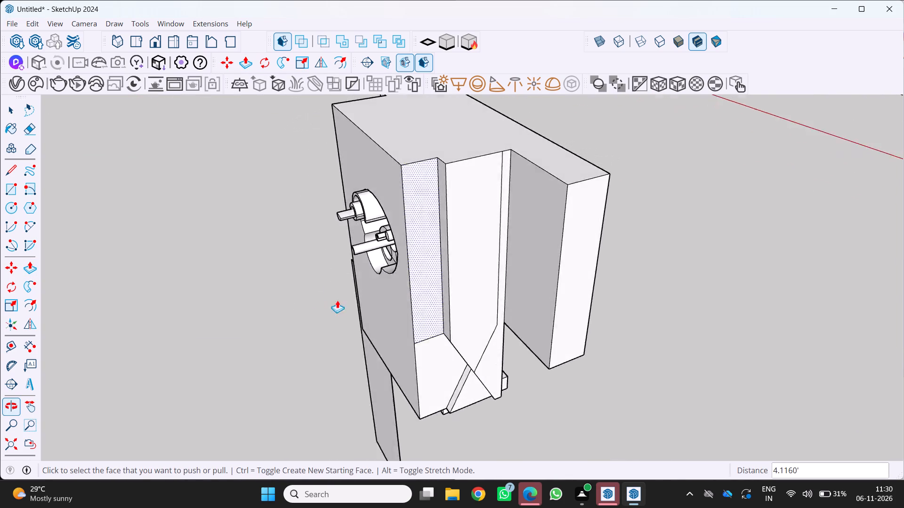
{"action": "scroll", "coordinate": [480, 263], "scroll_direction": "down", "scroll_amount": 10}
{"action": "middle_click_drag", "start_coordinate": [428, 280], "coordinate": [360, 302]}
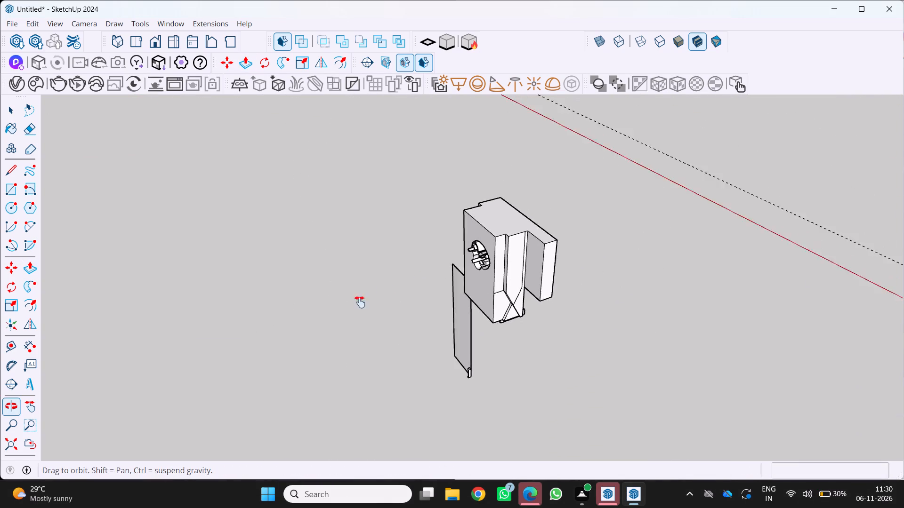
{"action": "middle_click_drag", "start_coordinate": [360, 302], "coordinate": [296, 313]}
{"action": "scroll", "coordinate": [390, 294], "scroll_direction": "up", "scroll_amount": 3}
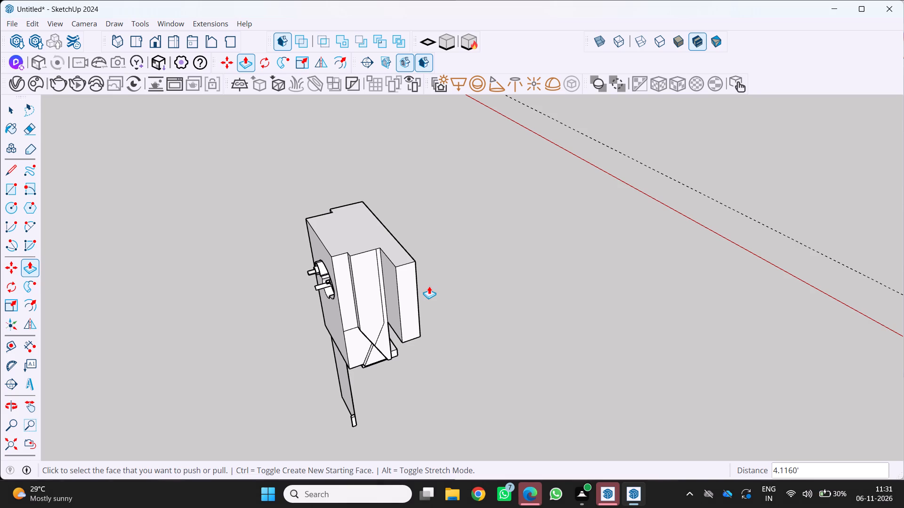
{"action": "scroll", "coordinate": [179, 191], "scroll_direction": "down", "scroll_amount": 3}
{"action": "middle_click_drag", "start_coordinate": [149, 249], "coordinate": [435, 206]}
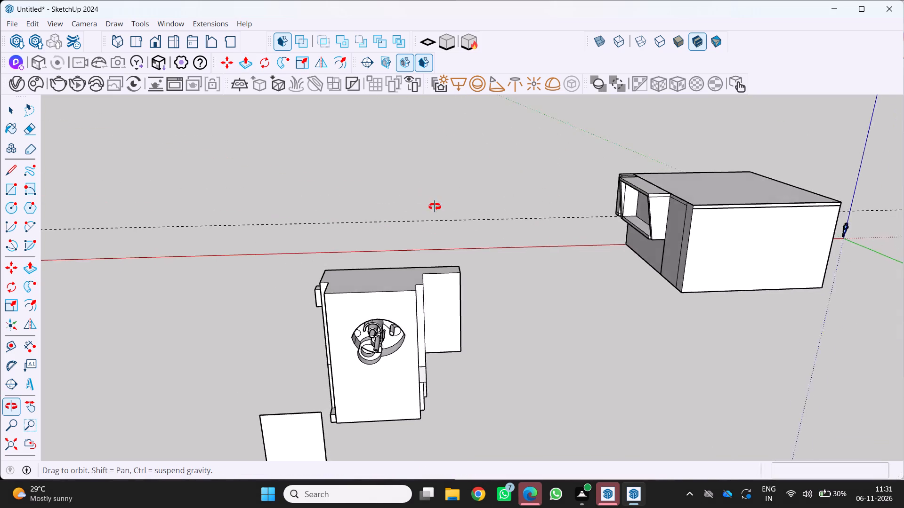
{"action": "middle_click_drag", "start_coordinate": [435, 206], "coordinate": [435, 207]}
{"action": "middle_click", "coordinate": [434, 208]}
{"action": "scroll", "coordinate": [427, 215], "scroll_direction": "down", "scroll_amount": 3}
{"action": "middle_click_drag", "start_coordinate": [403, 253], "coordinate": [339, 183]}
{"action": "scroll", "coordinate": [359, 219], "scroll_direction": "down", "scroll_amount": 1}
{"action": "scroll", "coordinate": [521, 407], "scroll_direction": "up", "scroll_amount": 8}
{"action": "middle_click_drag", "start_coordinate": [370, 304], "coordinate": [275, 333]}
{"action": "middle_click", "coordinate": [274, 334]}
{"action": "middle_click", "coordinate": [269, 336]}
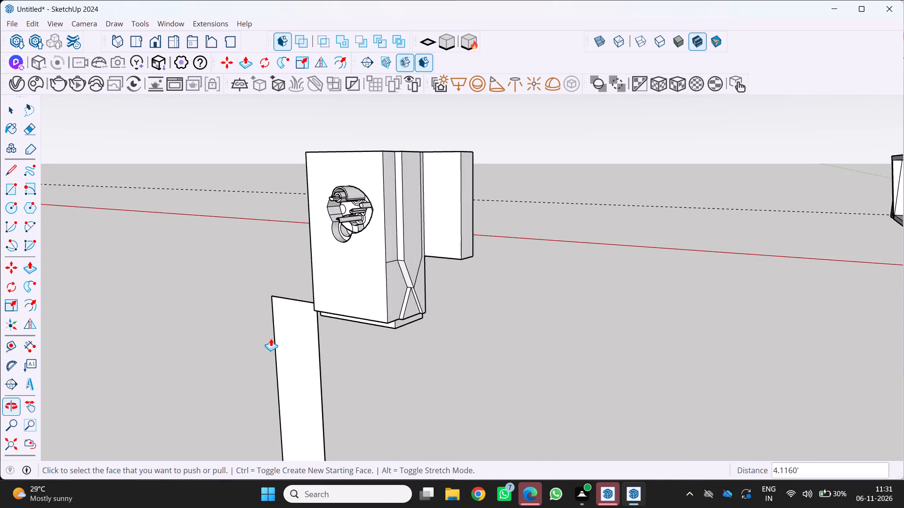
{"action": "scroll", "coordinate": [341, 353], "scroll_direction": "up", "scroll_amount": 2}
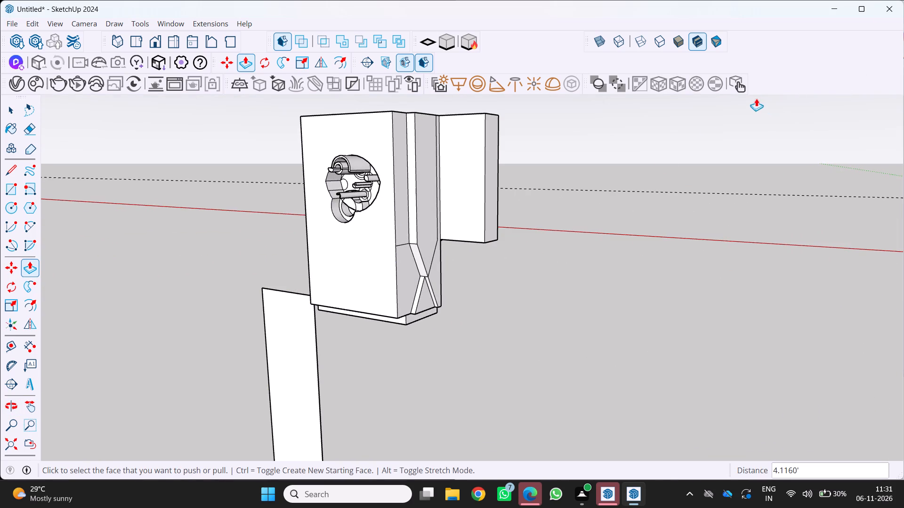
{"action": "scroll", "coordinate": [481, 176], "scroll_direction": "down", "scroll_amount": 5}
{"action": "middle_click_drag", "start_coordinate": [475, 177], "coordinate": [496, 246]}
{"action": "middle_click", "coordinate": [496, 246]}
{"action": "scroll", "coordinate": [477, 236], "scroll_direction": "up", "scroll_amount": 1}
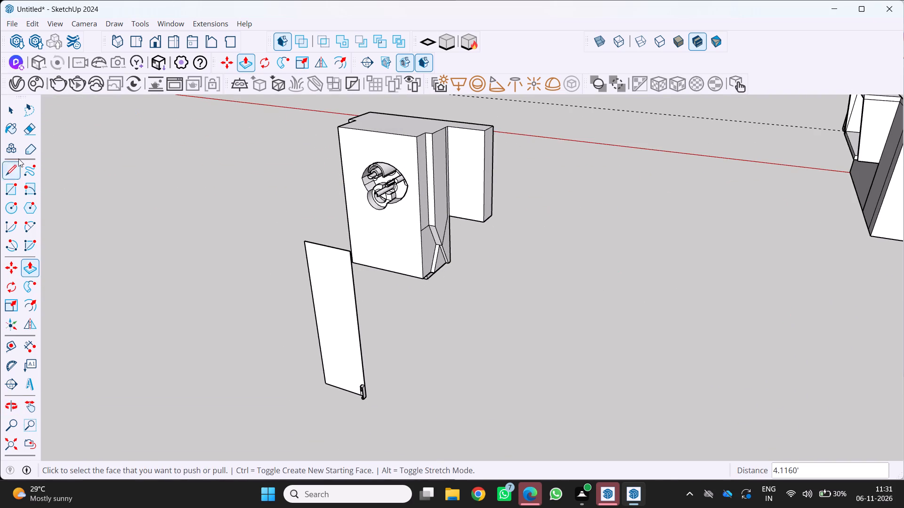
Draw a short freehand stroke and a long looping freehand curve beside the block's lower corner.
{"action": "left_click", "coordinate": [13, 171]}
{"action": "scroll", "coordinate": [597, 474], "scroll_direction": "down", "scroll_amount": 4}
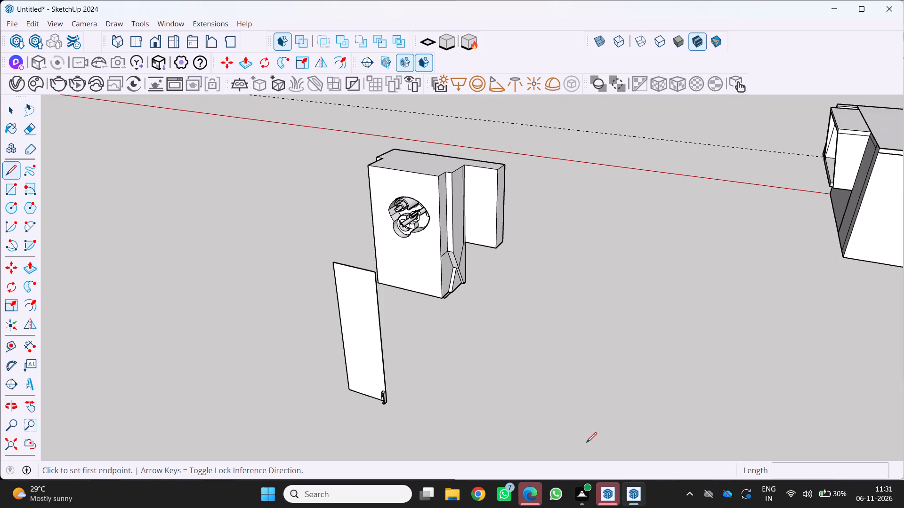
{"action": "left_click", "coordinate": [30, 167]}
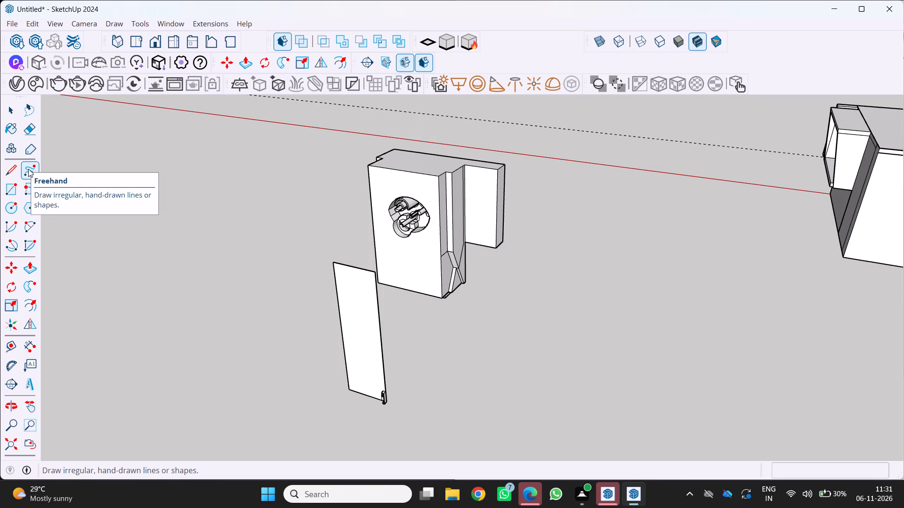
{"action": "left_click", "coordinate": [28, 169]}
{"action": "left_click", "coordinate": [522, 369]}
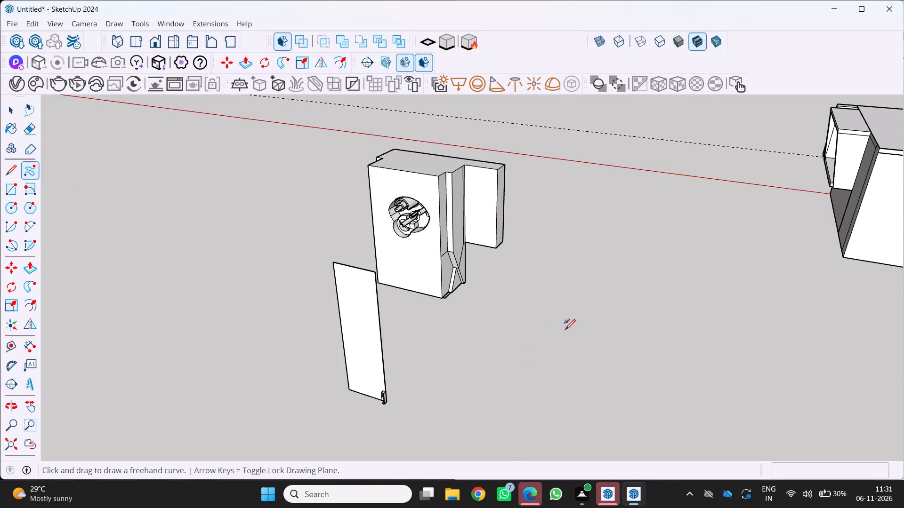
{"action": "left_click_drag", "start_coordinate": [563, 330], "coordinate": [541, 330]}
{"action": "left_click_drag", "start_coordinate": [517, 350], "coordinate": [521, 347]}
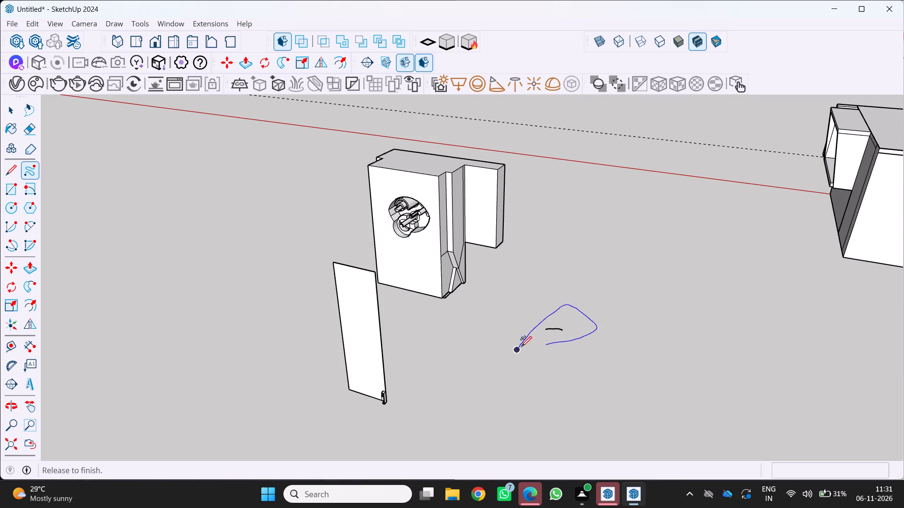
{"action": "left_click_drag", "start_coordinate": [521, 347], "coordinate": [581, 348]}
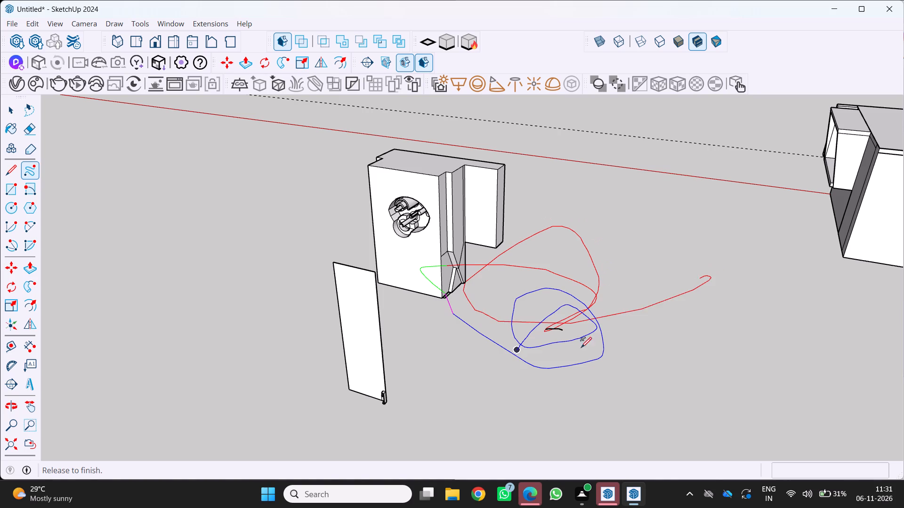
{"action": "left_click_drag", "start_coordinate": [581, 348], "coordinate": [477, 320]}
Erase the large upper loop of the freehand curve next to the block.
{"action": "scroll", "coordinate": [533, 349], "scroll_direction": "down", "scroll_amount": 4}
{"action": "middle_click_drag", "start_coordinate": [525, 344], "coordinate": [519, 290]}
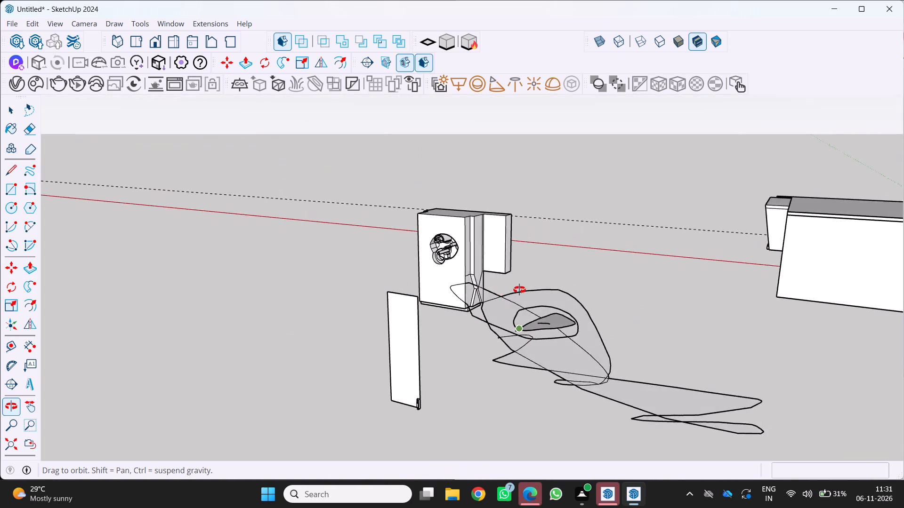
{"action": "middle_click_drag", "start_coordinate": [519, 290], "coordinate": [586, 326]}
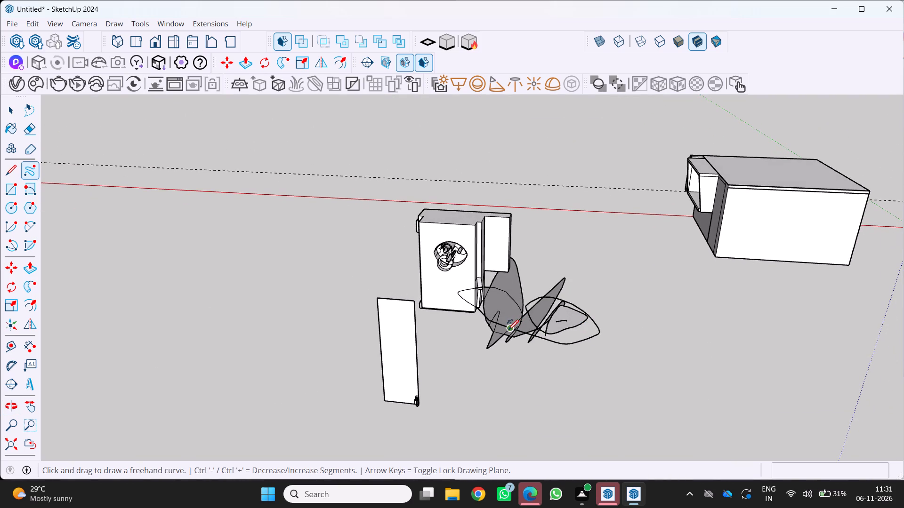
{"action": "scroll", "coordinate": [505, 335], "scroll_direction": "down", "scroll_amount": 1}
{"action": "middle_click_drag", "start_coordinate": [505, 335], "coordinate": [454, 354]}
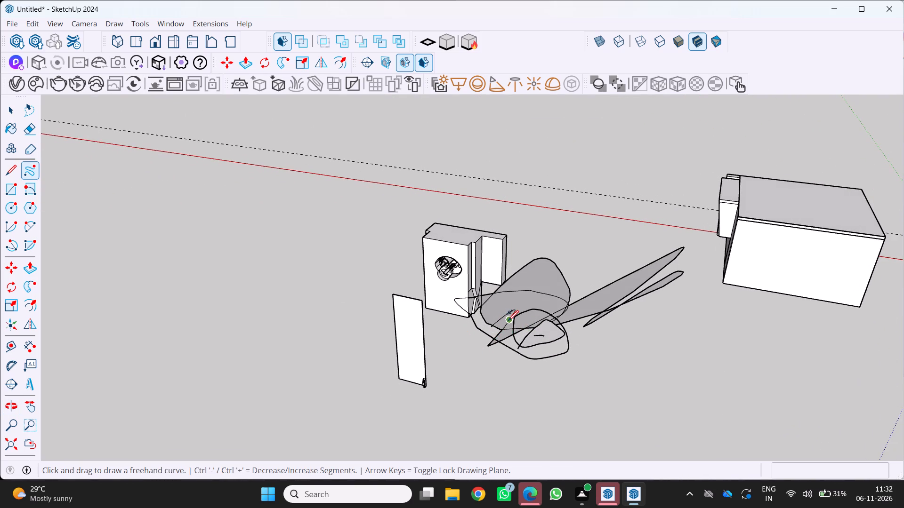
{"action": "key", "text": "e"}
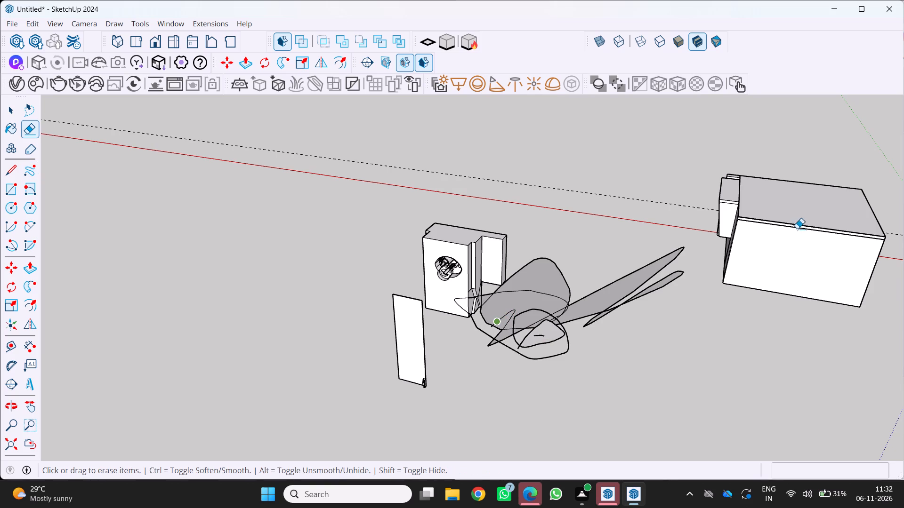
{"action": "left_click", "coordinate": [560, 267]}
{"action": "left_click", "coordinate": [554, 269]}
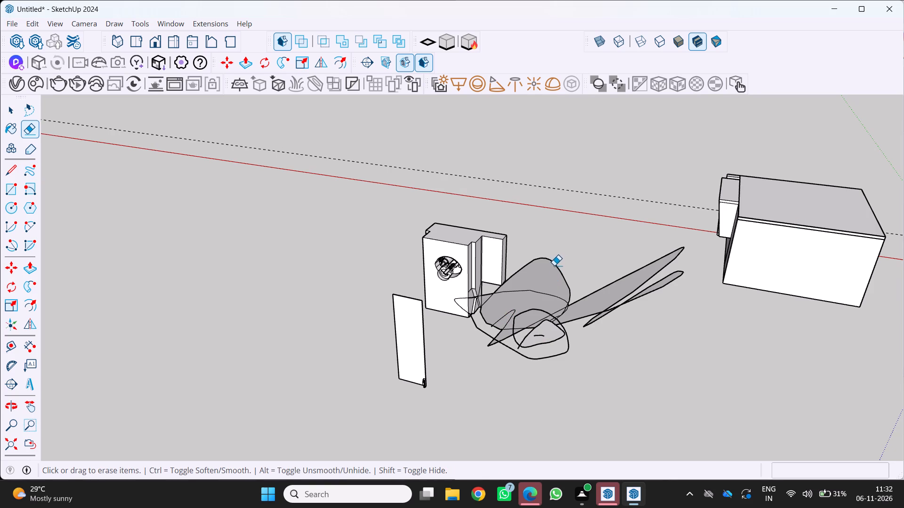
{"action": "left_click", "coordinate": [554, 265]}
{"action": "left_click", "coordinate": [541, 290]}
{"action": "left_click", "coordinate": [533, 296]}
{"action": "left_click", "coordinate": [533, 293]}
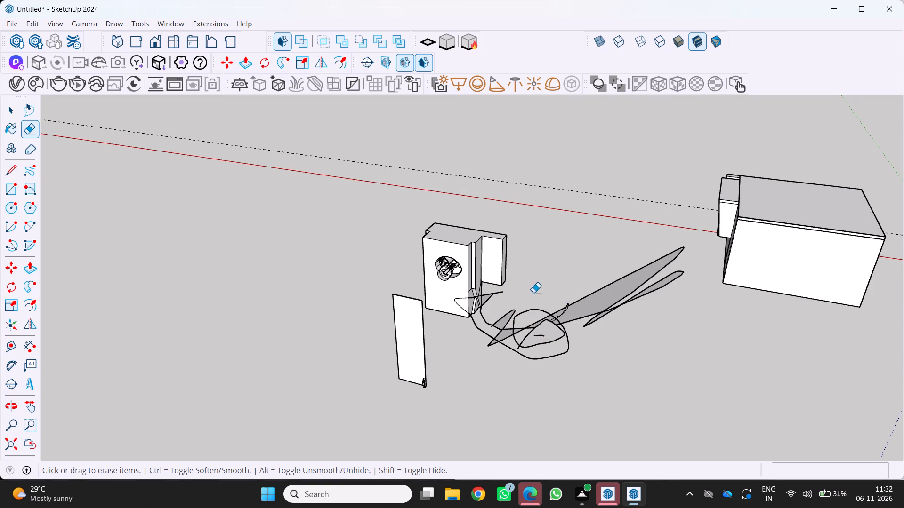
{"action": "left_click_drag", "start_coordinate": [533, 314], "coordinate": [533, 319]}
Erase the two elongated freehand loops that stretch toward the large box.
{"action": "left_click", "coordinate": [584, 303]}
{"action": "left_click", "coordinate": [589, 294]}
{"action": "left_click", "coordinate": [592, 295]}
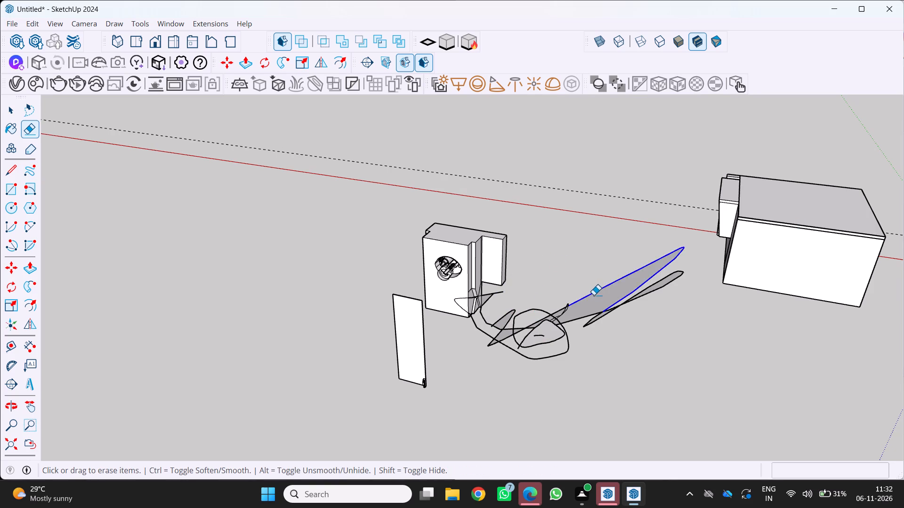
{"action": "left_click_drag", "start_coordinate": [603, 305], "coordinate": [607, 310]}
{"action": "left_click", "coordinate": [607, 311]}
{"action": "left_click", "coordinate": [621, 303]}
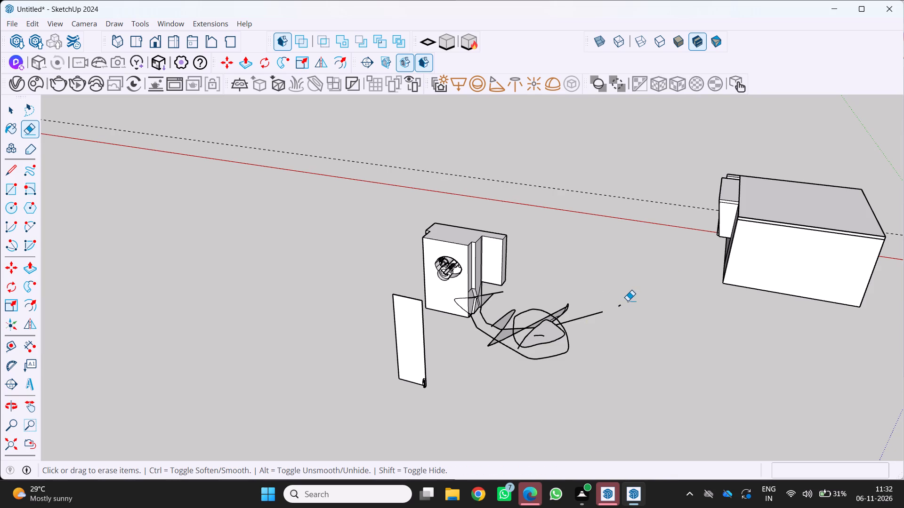
{"action": "left_click", "coordinate": [611, 305]}
{"action": "left_click", "coordinate": [623, 307]}
{"action": "left_click_drag", "start_coordinate": [622, 307], "coordinate": [616, 303]}
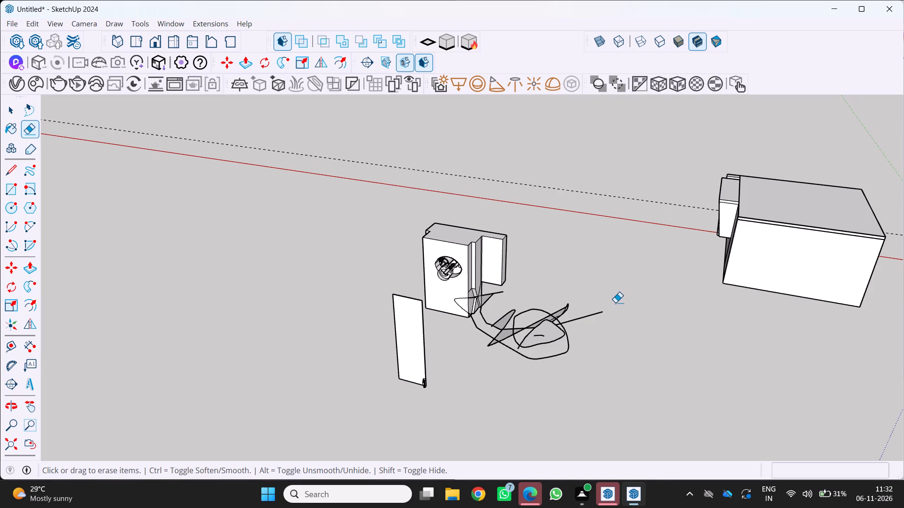
Erase the overlapping small loops, zigzag lines and short strokes in the middle of the freehand scribble.
{"action": "left_click_drag", "start_coordinate": [554, 327], "coordinate": [519, 337]}
{"action": "left_click_drag", "start_coordinate": [512, 329], "coordinate": [488, 335]}
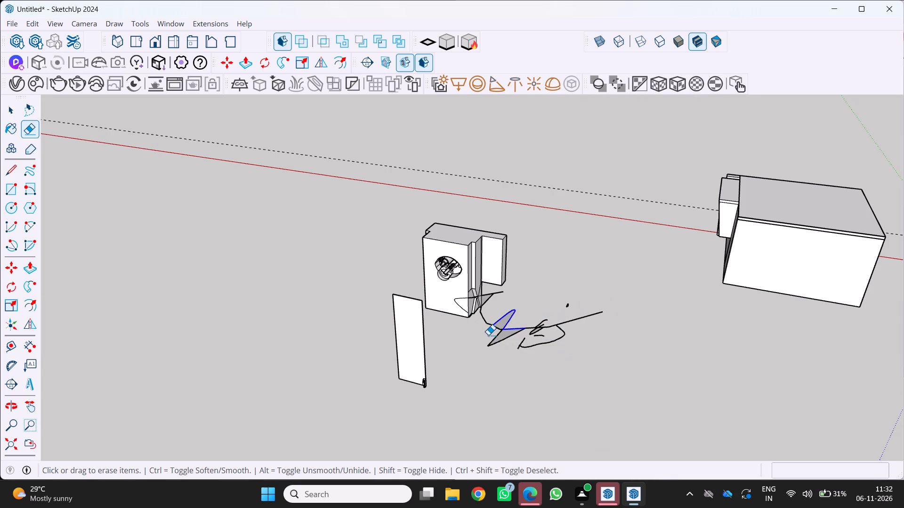
{"action": "left_click_drag", "start_coordinate": [488, 335], "coordinate": [585, 323]}
{"action": "left_click_drag", "start_coordinate": [521, 324], "coordinate": [537, 319]}
{"action": "left_click_drag", "start_coordinate": [542, 325], "coordinate": [545, 324]}
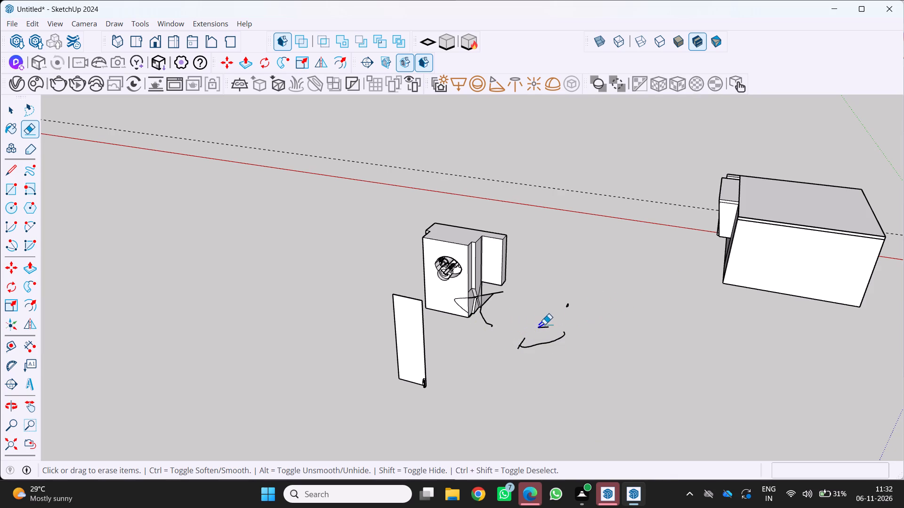
{"action": "left_click_drag", "start_coordinate": [545, 324], "coordinate": [527, 341]}
{"action": "left_click_drag", "start_coordinate": [547, 321], "coordinate": [528, 351]}
{"action": "left_click_drag", "start_coordinate": [525, 343], "coordinate": [528, 336]}
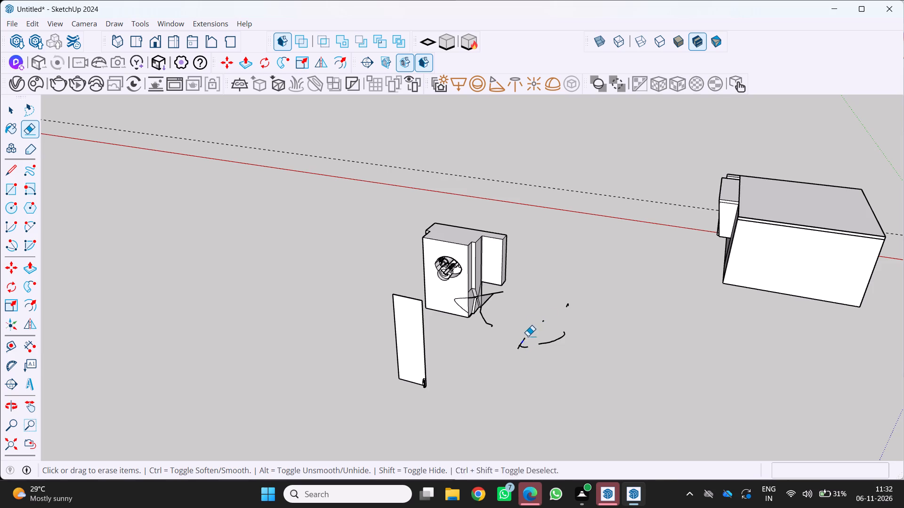
{"action": "left_click_drag", "start_coordinate": [528, 336], "coordinate": [531, 328]}
{"action": "left_click_drag", "start_coordinate": [524, 346], "coordinate": [525, 341]}
{"action": "left_click", "coordinate": [522, 344]}
{"action": "left_click_drag", "start_coordinate": [522, 346], "coordinate": [486, 356]}
{"action": "left_click_drag", "start_coordinate": [597, 332], "coordinate": [549, 329]}
{"action": "left_click_drag", "start_coordinate": [559, 352], "coordinate": [550, 341]}
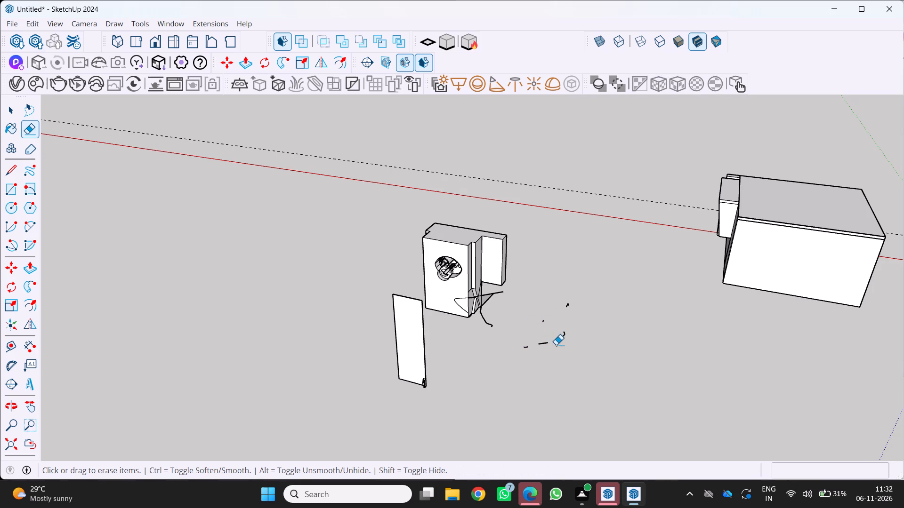
Erase the loose freehand tail hanging below the block's lower corner.
{"action": "scroll", "coordinate": [573, 328], "scroll_direction": "up", "scroll_amount": 5}
{"action": "middle_click_drag", "start_coordinate": [564, 330], "coordinate": [622, 353]}
{"action": "scroll", "coordinate": [564, 299], "scroll_direction": "down", "scroll_amount": 9}
{"action": "middle_click_drag", "start_coordinate": [581, 298], "coordinate": [580, 292]}
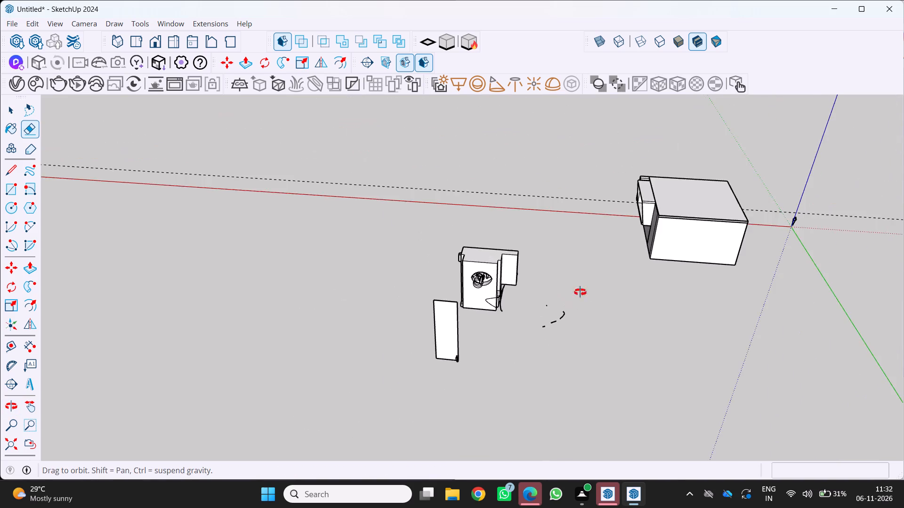
{"action": "middle_click_drag", "start_coordinate": [580, 292], "coordinate": [571, 241]}
{"action": "middle_click", "coordinate": [571, 240]}
{"action": "scroll", "coordinate": [527, 283], "scroll_direction": "up", "scroll_amount": 5}
{"action": "middle_click_drag", "start_coordinate": [508, 296], "coordinate": [491, 306]}
{"action": "middle_click", "coordinate": [490, 305]}
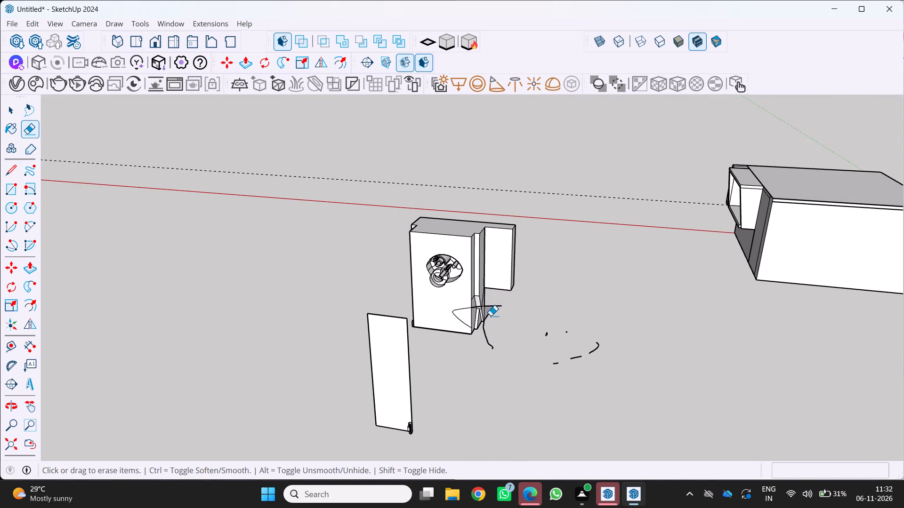
{"action": "scroll", "coordinate": [511, 335], "scroll_direction": "up", "scroll_amount": 3}
{"action": "middle_click_drag", "start_coordinate": [512, 336], "coordinate": [449, 373]}
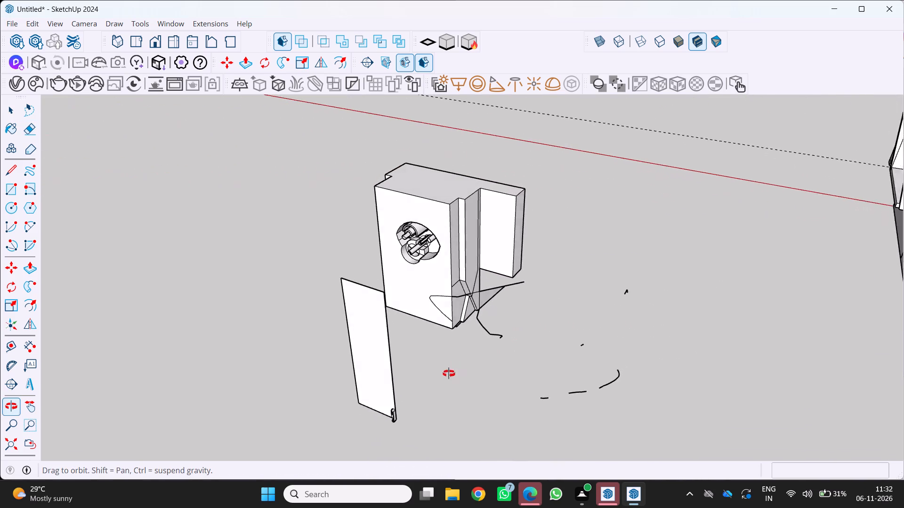
{"action": "middle_click_drag", "start_coordinate": [449, 373], "coordinate": [447, 373]}
{"action": "middle_click", "coordinate": [446, 370]}
{"action": "scroll", "coordinate": [515, 322], "scroll_direction": "up", "scroll_amount": 7}
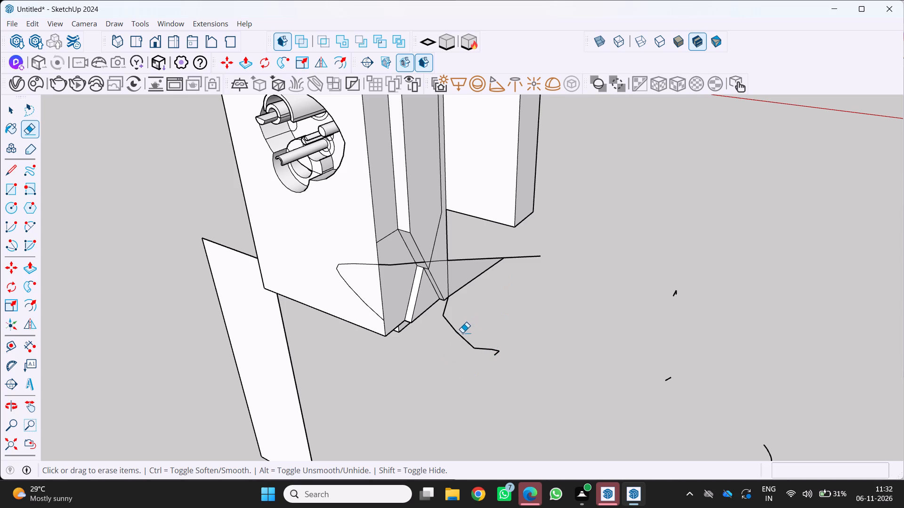
{"action": "left_click_drag", "start_coordinate": [460, 334], "coordinate": [403, 346]}
{"action": "left_click_drag", "start_coordinate": [502, 343], "coordinate": [471, 374]}
Erase the leftover strokes and dashed arc of the freehand curve lying in the open space beside the block.
{"action": "left_click_drag", "start_coordinate": [693, 286], "coordinate": [633, 307]}
{"action": "scroll", "coordinate": [659, 298], "scroll_direction": "down", "scroll_amount": 11}
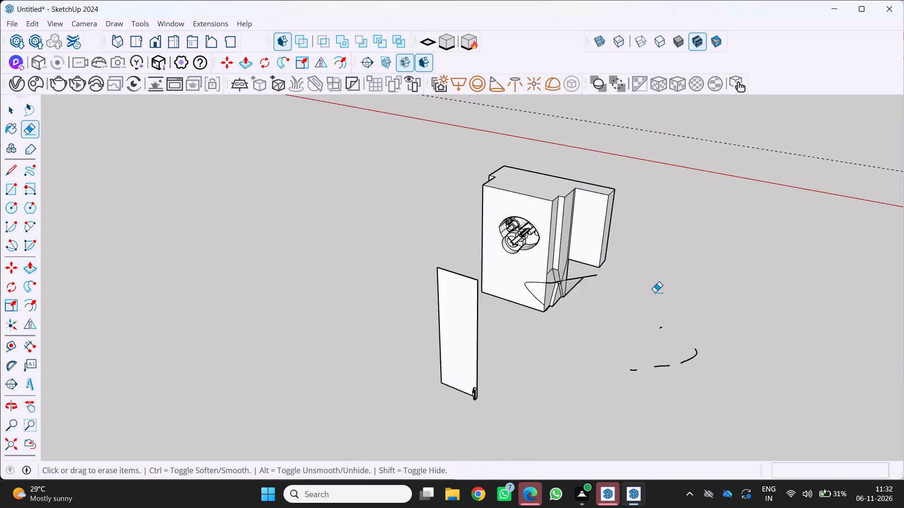
{"action": "scroll", "coordinate": [675, 337], "scroll_direction": "up", "scroll_amount": 5}
{"action": "left_click_drag", "start_coordinate": [685, 346], "coordinate": [687, 351]}
{"action": "left_click_drag", "start_coordinate": [683, 349], "coordinate": [683, 352]}
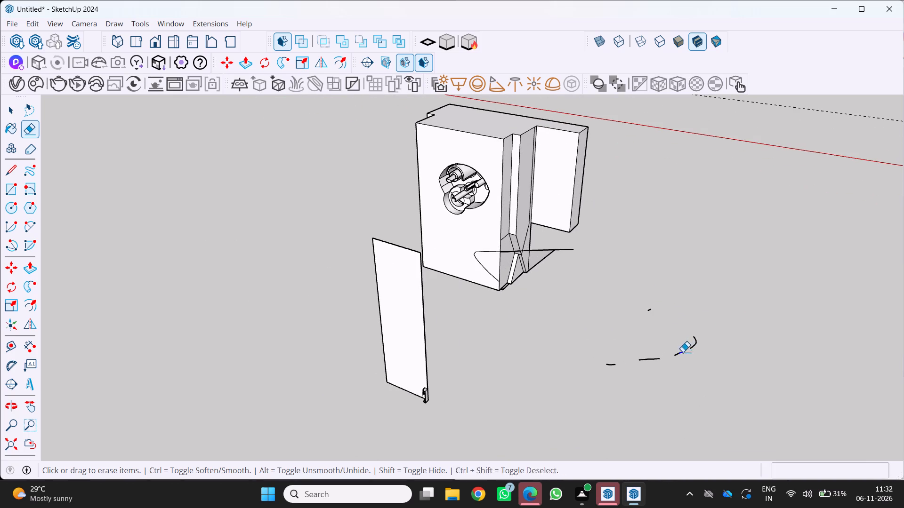
{"action": "left_click_drag", "start_coordinate": [683, 352], "coordinate": [674, 355]}
{"action": "left_click", "coordinate": [648, 361]}
{"action": "left_click", "coordinate": [614, 366]}
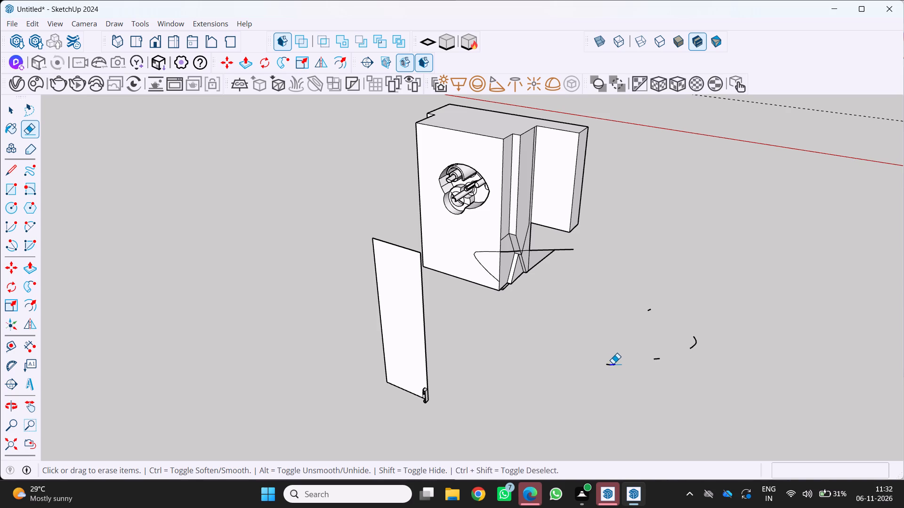
{"action": "left_click", "coordinate": [655, 359]}
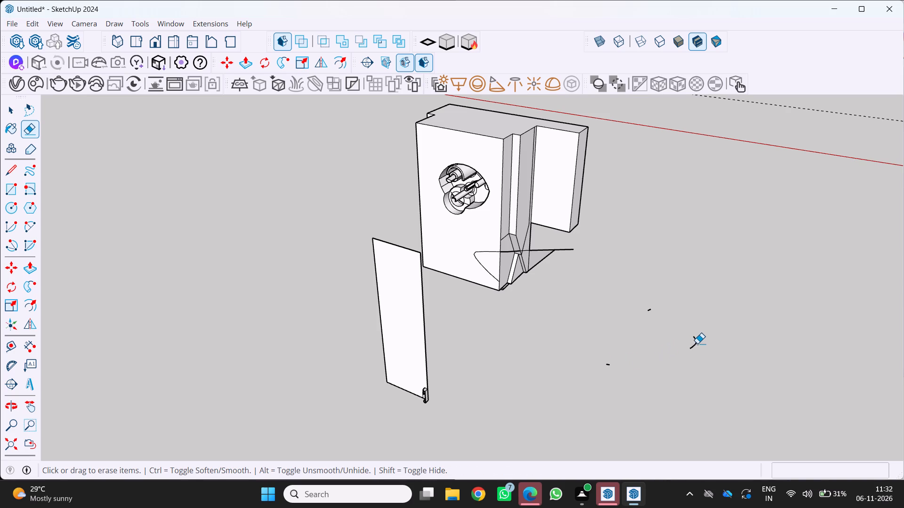
{"action": "left_click", "coordinate": [697, 344]}
Erase the last tiny fragments of the freehand curve scattered in the open space beside the block.
{"action": "scroll", "coordinate": [603, 277], "scroll_direction": "up", "scroll_amount": 1}
{"action": "scroll", "coordinate": [766, 396], "scroll_direction": "up", "scroll_amount": 12}
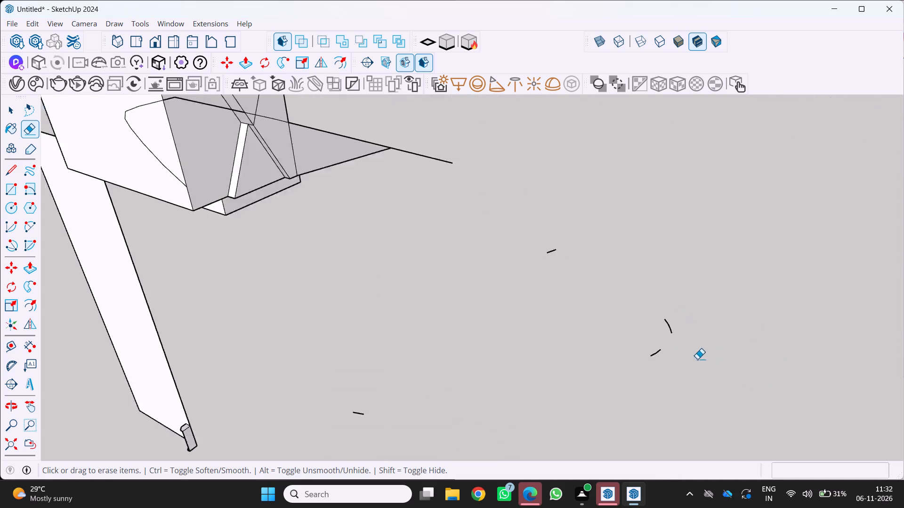
{"action": "left_click", "coordinate": [668, 327]}
{"action": "left_click_drag", "start_coordinate": [648, 357], "coordinate": [669, 339]}
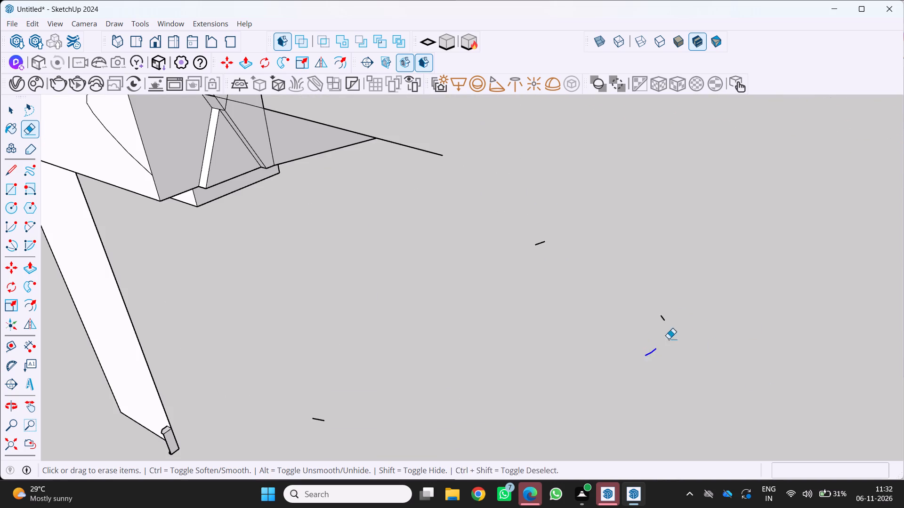
{"action": "left_click_drag", "start_coordinate": [669, 339], "coordinate": [675, 333]}
{"action": "left_click_drag", "start_coordinate": [663, 324], "coordinate": [678, 306]}
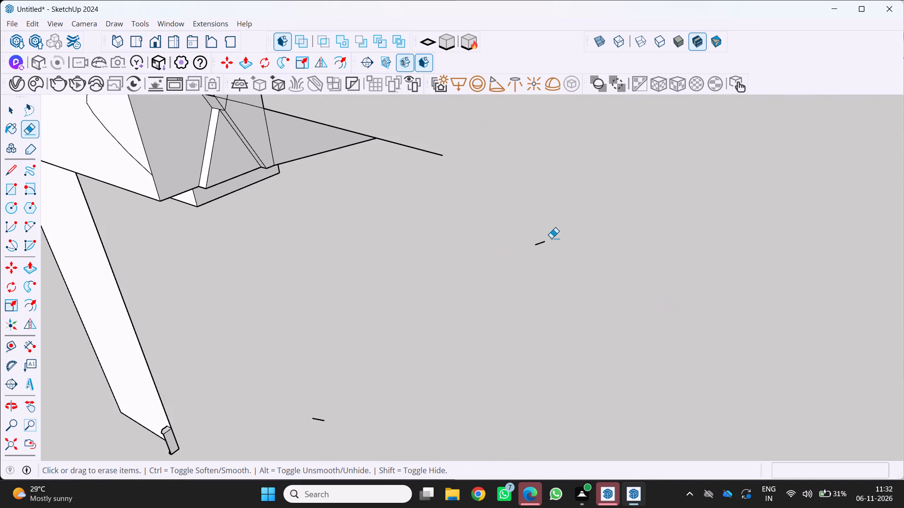
{"action": "left_click", "coordinate": [540, 242]}
{"action": "scroll", "coordinate": [525, 252], "scroll_direction": "down", "scroll_amount": 12}
{"action": "scroll", "coordinate": [514, 271], "scroll_direction": "up", "scroll_amount": 3}
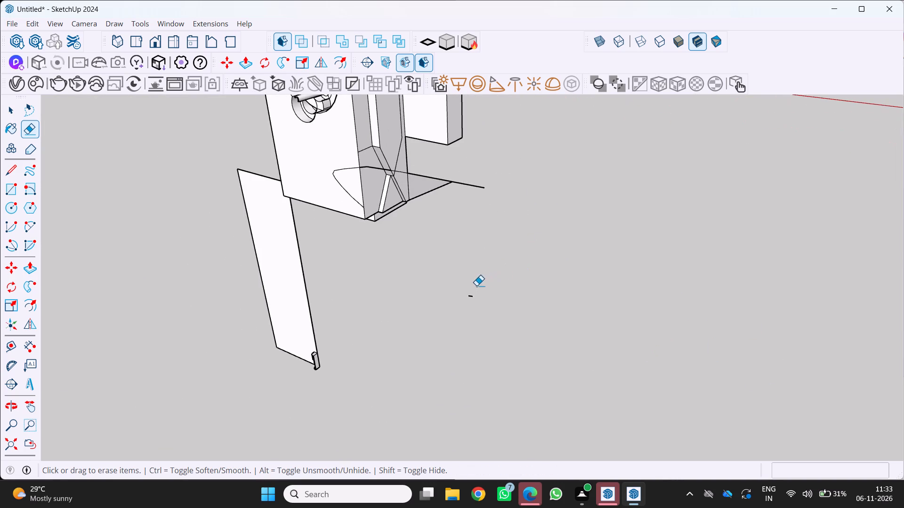
{"action": "left_click_drag", "start_coordinate": [467, 298], "coordinate": [486, 294]}
{"action": "scroll", "coordinate": [453, 277], "scroll_direction": "down", "scroll_amount": 3}
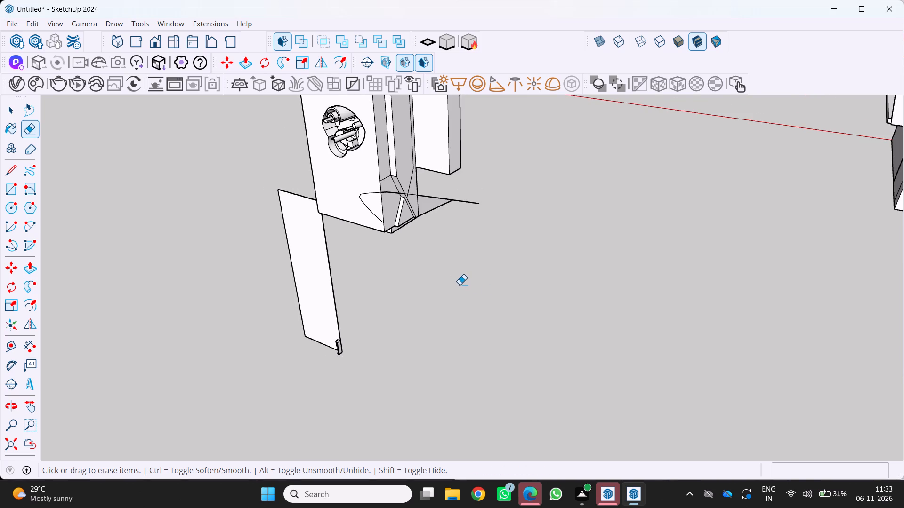
Erase an edge of the narrow strip at the block's lower notched corner, where the remaining freehand line crosses.
{"action": "scroll", "coordinate": [453, 289], "scroll_direction": "down", "scroll_amount": 9}
{"action": "scroll", "coordinate": [388, 249], "scroll_direction": "up", "scroll_amount": 3}
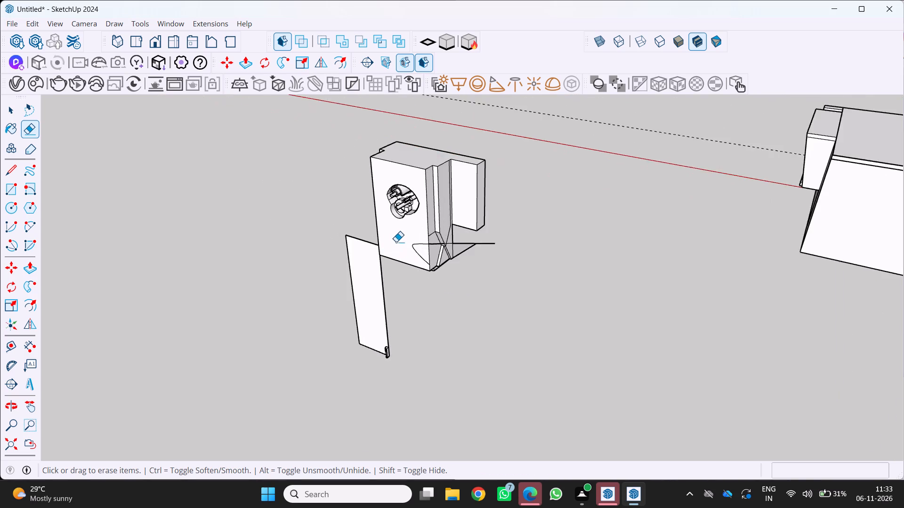
{"action": "scroll", "coordinate": [396, 242], "scroll_direction": "up", "scroll_amount": 3}
{"action": "middle_click_drag", "start_coordinate": [413, 248], "coordinate": [445, 286]}
{"action": "scroll", "coordinate": [467, 238], "scroll_direction": "up", "scroll_amount": 9}
{"action": "middle_click_drag", "start_coordinate": [459, 234], "coordinate": [390, 266]}
{"action": "scroll", "coordinate": [447, 236], "scroll_direction": "up", "scroll_amount": 1}
{"action": "middle_click", "coordinate": [390, 266]}
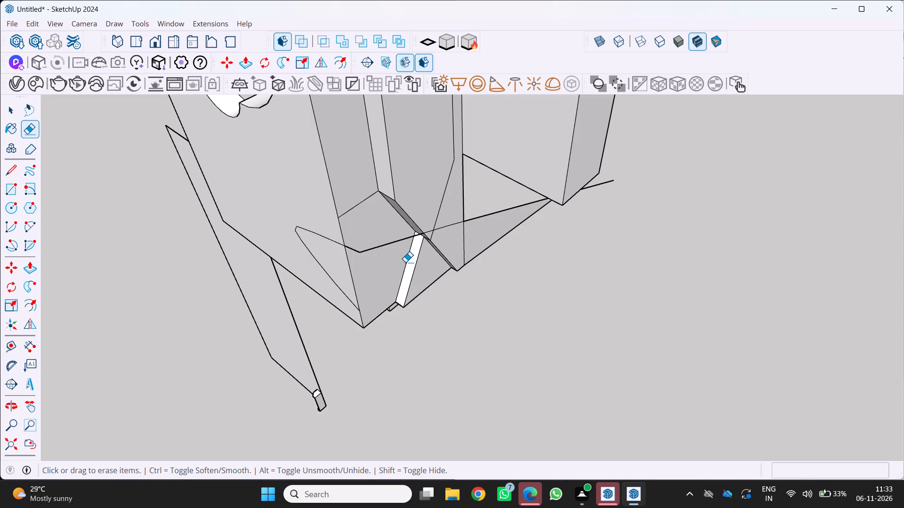
{"action": "scroll", "coordinate": [398, 302], "scroll_direction": "up", "scroll_amount": 1}
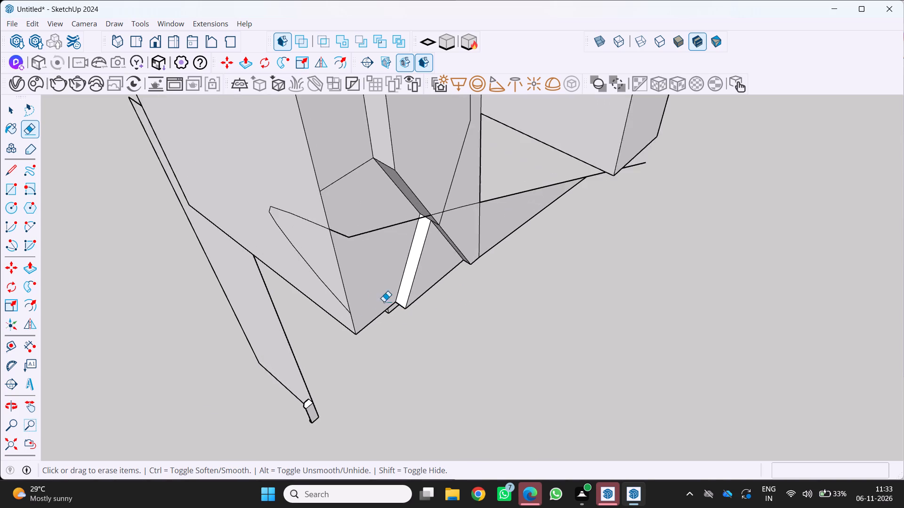
{"action": "scroll", "coordinate": [384, 302], "scroll_direction": "up", "scroll_amount": 2}
{"action": "middle_click_drag", "start_coordinate": [363, 322], "coordinate": [328, 304]}
{"action": "middle_click", "coordinate": [328, 305]}
{"action": "scroll", "coordinate": [390, 284], "scroll_direction": "up", "scroll_amount": 7}
{"action": "middle_click_drag", "start_coordinate": [380, 289], "coordinate": [521, 298]}
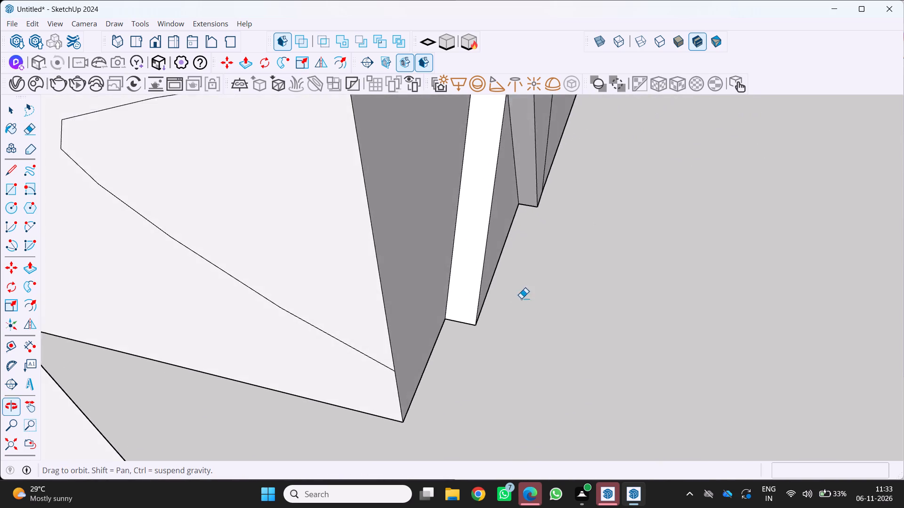
{"action": "middle_click", "coordinate": [521, 298]}
{"action": "scroll", "coordinate": [400, 282], "scroll_direction": "down", "scroll_amount": 10}
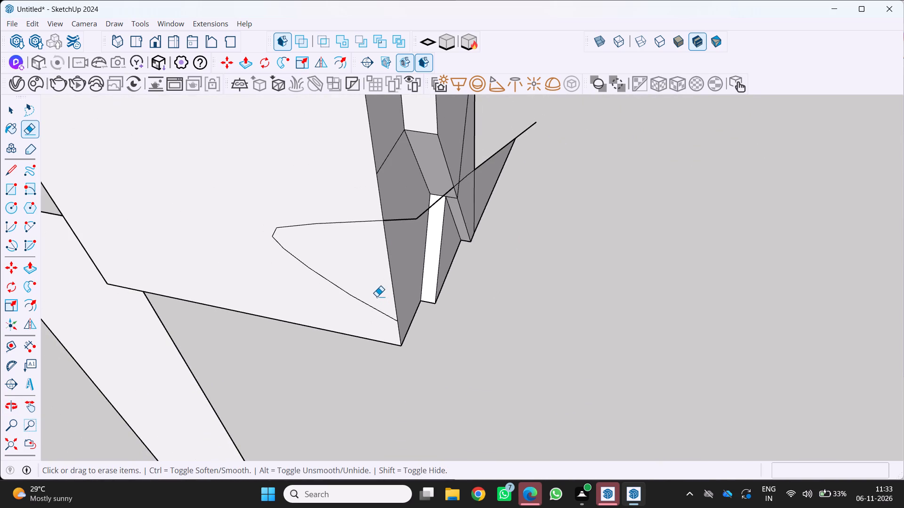
{"action": "scroll", "coordinate": [392, 301], "scroll_direction": "down", "scroll_amount": 4}
{"action": "middle_click_drag", "start_coordinate": [395, 304], "coordinate": [352, 321]}
{"action": "scroll", "coordinate": [382, 307], "scroll_direction": "up", "scroll_amount": 1}
{"action": "scroll", "coordinate": [401, 197], "scroll_direction": "up", "scroll_amount": 3}
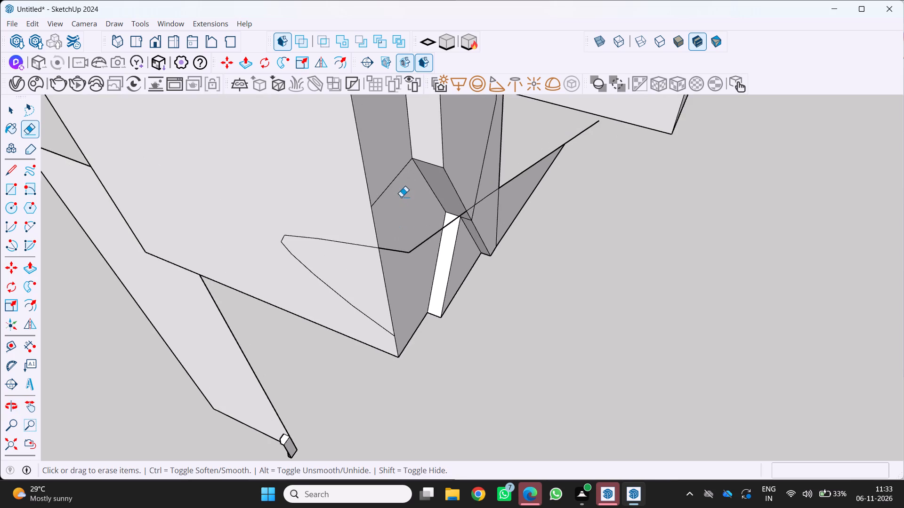
{"action": "middle_click_drag", "start_coordinate": [404, 207], "coordinate": [422, 241]}
{"action": "middle_click", "coordinate": [422, 241]}
{"action": "scroll", "coordinate": [431, 267], "scroll_direction": "up", "scroll_amount": 2}
{"action": "left_click", "coordinate": [439, 278]}
Examine the block's lower corner and its surroundings from several sides.
{"action": "scroll", "coordinate": [432, 275], "scroll_direction": "down", "scroll_amount": 5}
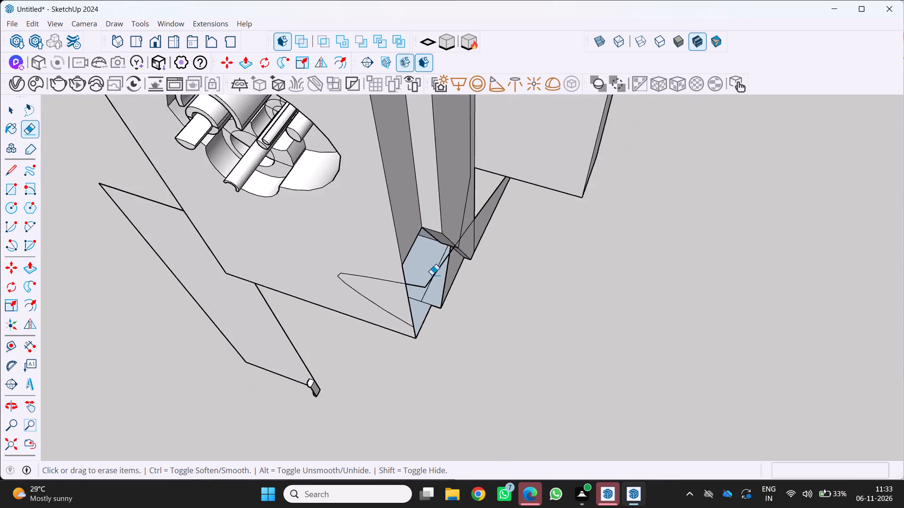
{"action": "scroll", "coordinate": [432, 275], "scroll_direction": "down", "scroll_amount": 7}
{"action": "middle_click_drag", "start_coordinate": [422, 277], "coordinate": [395, 246]}
{"action": "scroll", "coordinate": [394, 249], "scroll_direction": "down", "scroll_amount": 1}
{"action": "middle_click", "coordinate": [397, 243]}
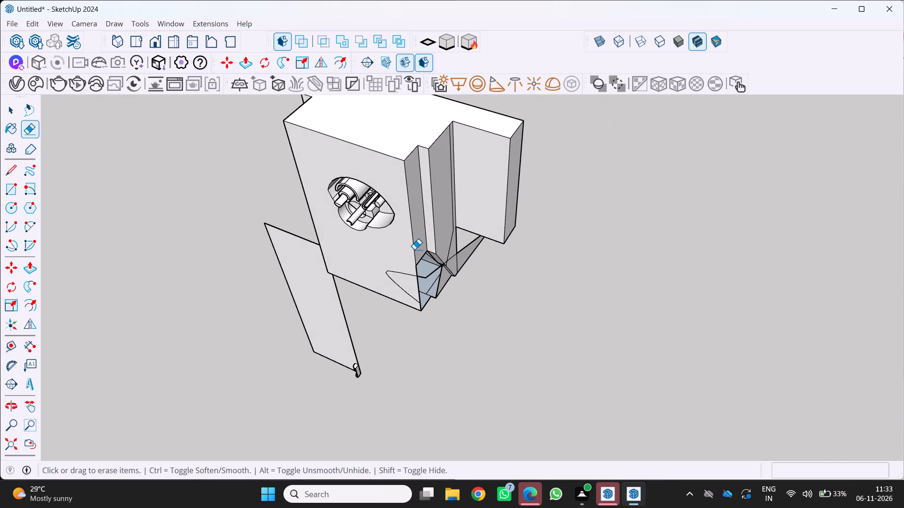
{"action": "scroll", "coordinate": [411, 250], "scroll_direction": "down", "scroll_amount": 5}
{"action": "middle_click_drag", "start_coordinate": [432, 281], "coordinate": [519, 232]}
{"action": "scroll", "coordinate": [433, 280], "scroll_direction": "up", "scroll_amount": 1}
{"action": "middle_click_drag", "start_coordinate": [519, 232], "coordinate": [526, 228]}
{"action": "middle_click_drag", "start_coordinate": [347, 285], "coordinate": [420, 252]}
{"action": "scroll", "coordinate": [414, 259], "scroll_direction": "down", "scroll_amount": 8}
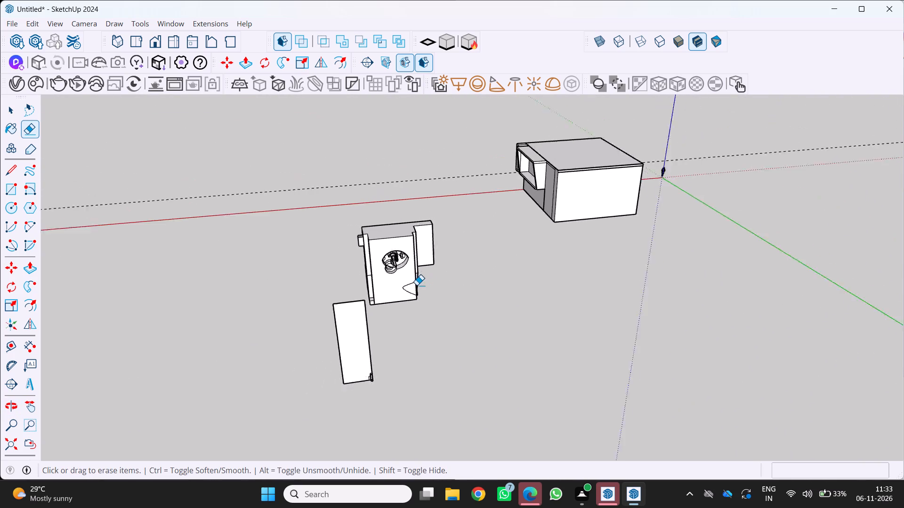
{"action": "scroll", "coordinate": [417, 285], "scroll_direction": "down", "scroll_amount": 1}
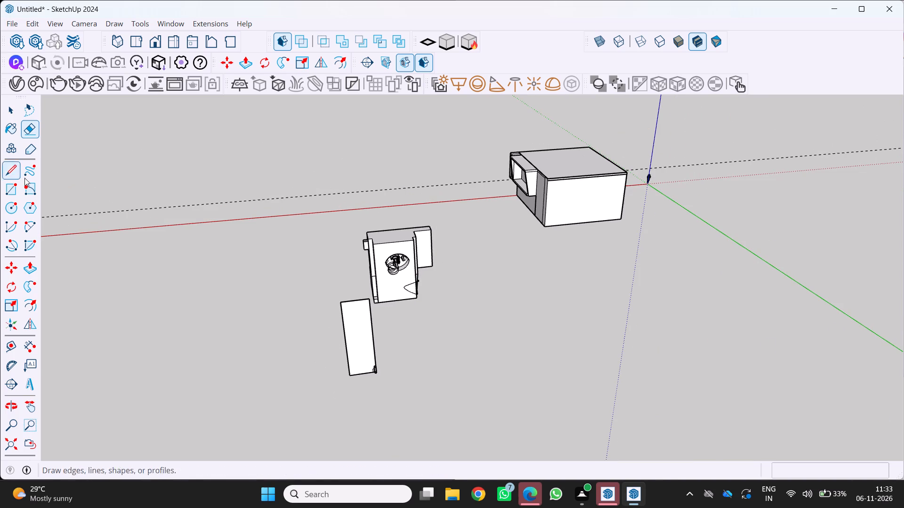
Draw a hexagon with an inscribed radius of about 31.92' on the ground in front of the block.
{"action": "left_click", "coordinate": [27, 210]}
{"action": "scroll", "coordinate": [254, 341], "scroll_direction": "down", "scroll_amount": 5}
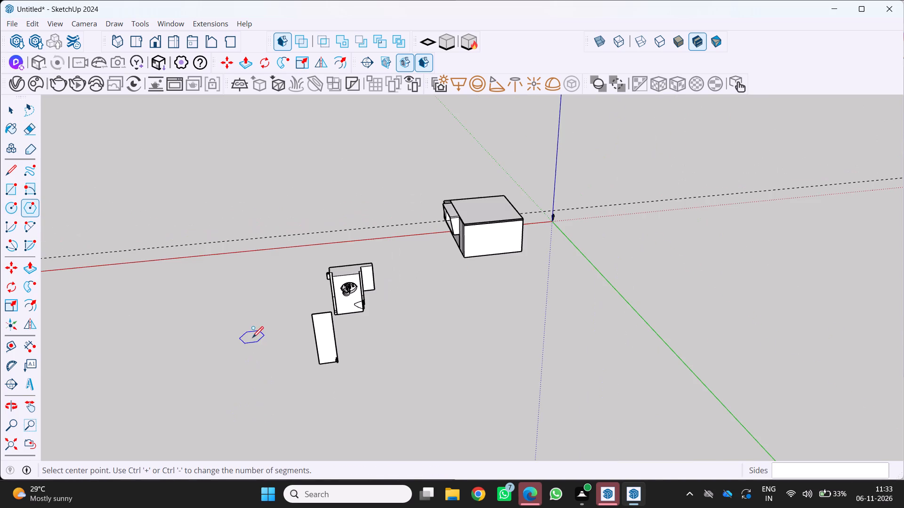
{"action": "left_click", "coordinate": [444, 396]}
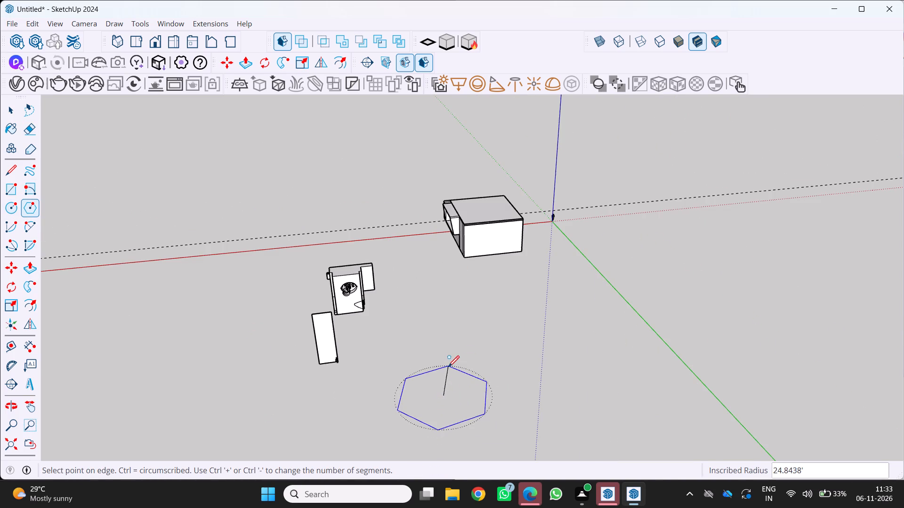
{"action": "left_click", "coordinate": [458, 359]}
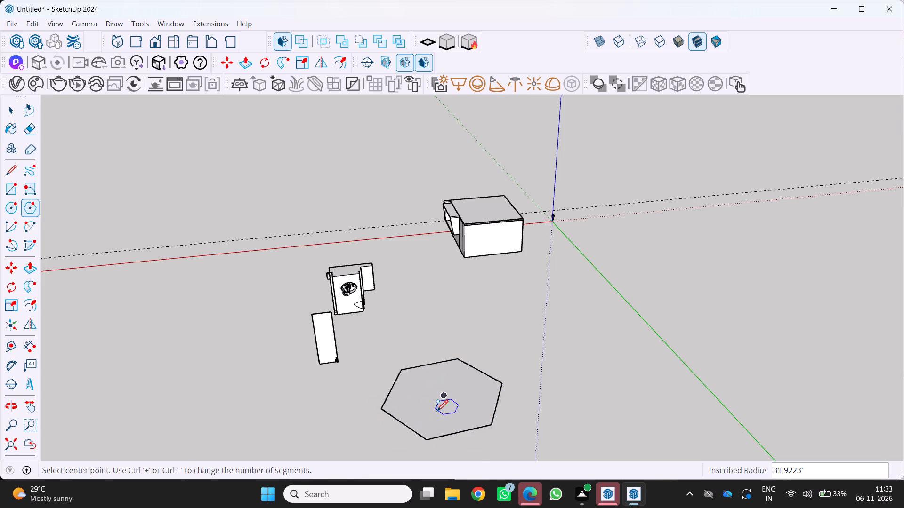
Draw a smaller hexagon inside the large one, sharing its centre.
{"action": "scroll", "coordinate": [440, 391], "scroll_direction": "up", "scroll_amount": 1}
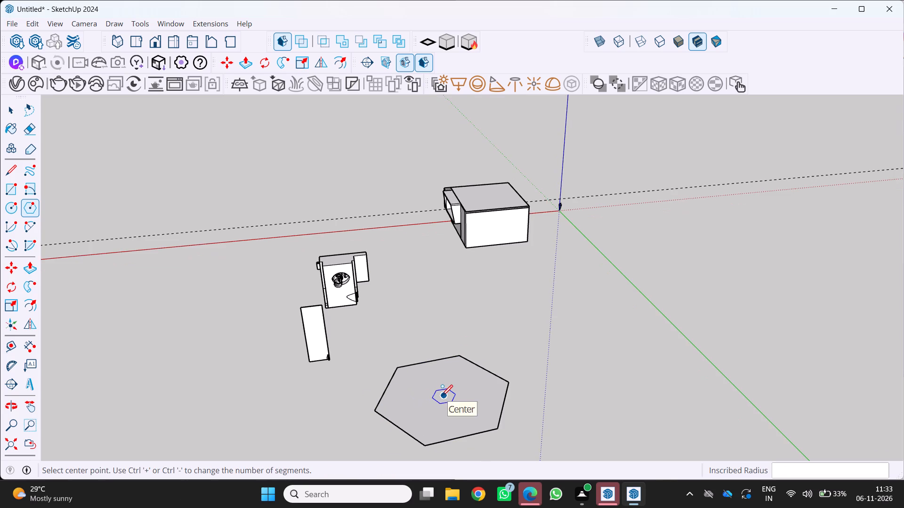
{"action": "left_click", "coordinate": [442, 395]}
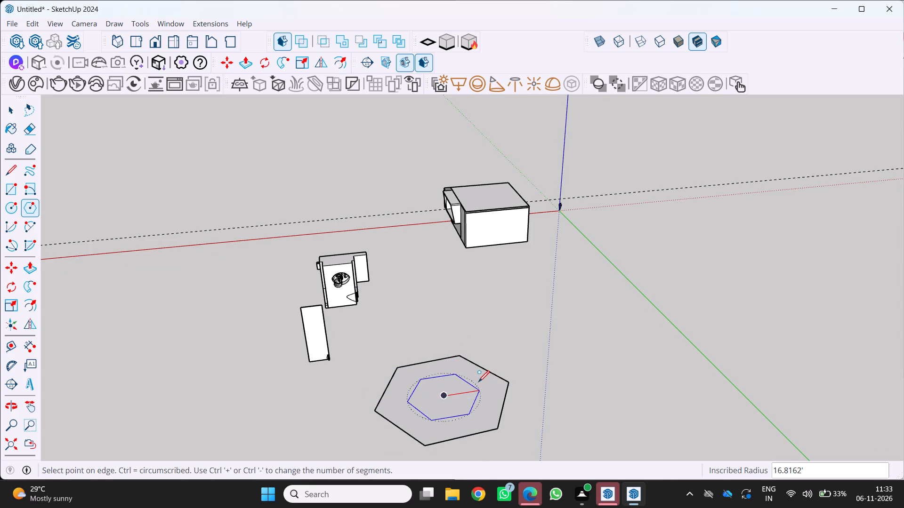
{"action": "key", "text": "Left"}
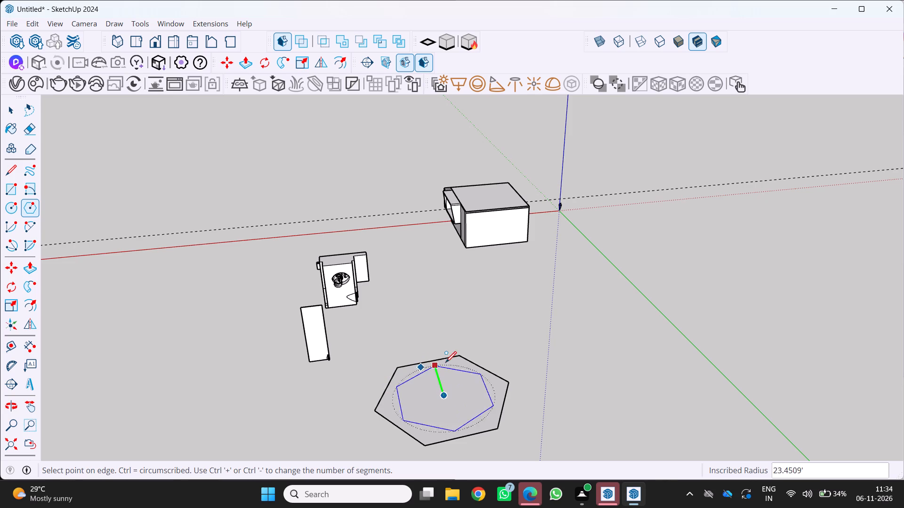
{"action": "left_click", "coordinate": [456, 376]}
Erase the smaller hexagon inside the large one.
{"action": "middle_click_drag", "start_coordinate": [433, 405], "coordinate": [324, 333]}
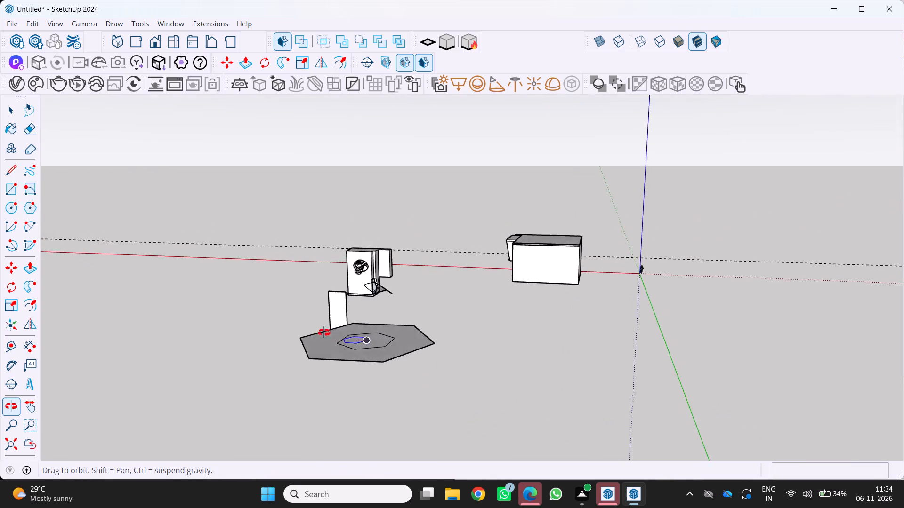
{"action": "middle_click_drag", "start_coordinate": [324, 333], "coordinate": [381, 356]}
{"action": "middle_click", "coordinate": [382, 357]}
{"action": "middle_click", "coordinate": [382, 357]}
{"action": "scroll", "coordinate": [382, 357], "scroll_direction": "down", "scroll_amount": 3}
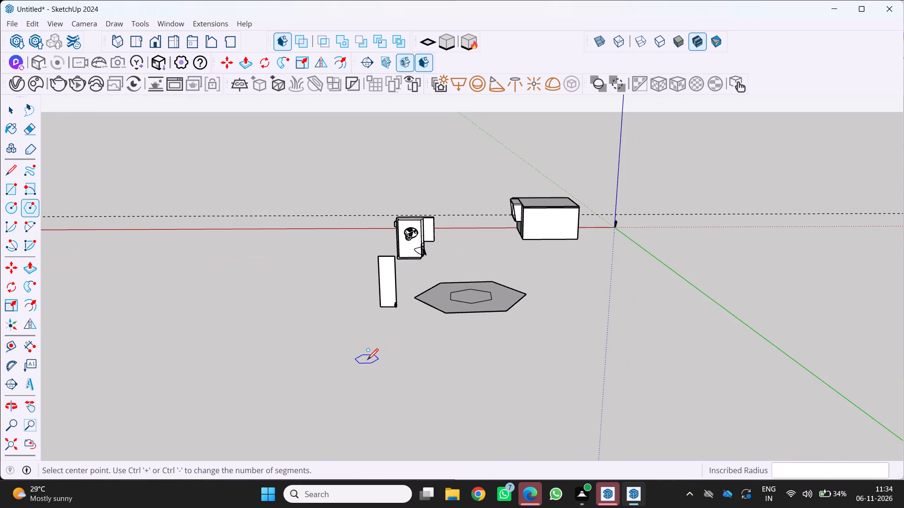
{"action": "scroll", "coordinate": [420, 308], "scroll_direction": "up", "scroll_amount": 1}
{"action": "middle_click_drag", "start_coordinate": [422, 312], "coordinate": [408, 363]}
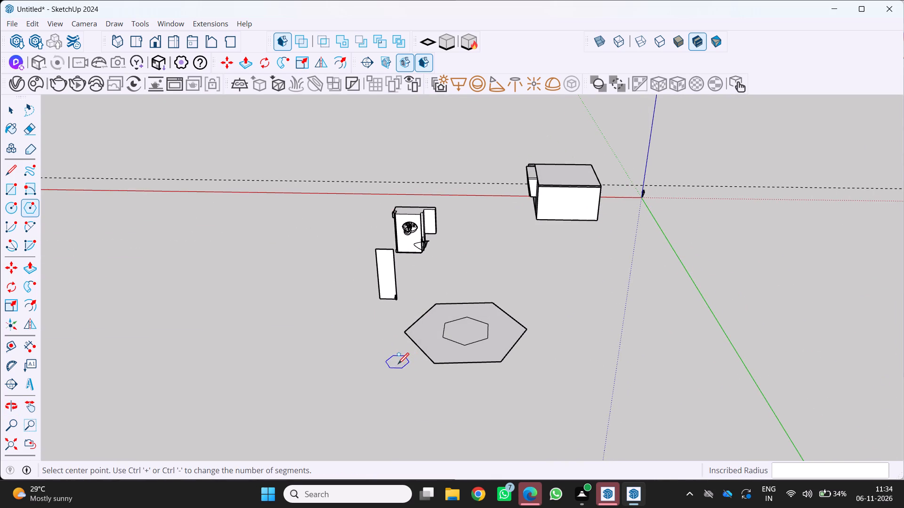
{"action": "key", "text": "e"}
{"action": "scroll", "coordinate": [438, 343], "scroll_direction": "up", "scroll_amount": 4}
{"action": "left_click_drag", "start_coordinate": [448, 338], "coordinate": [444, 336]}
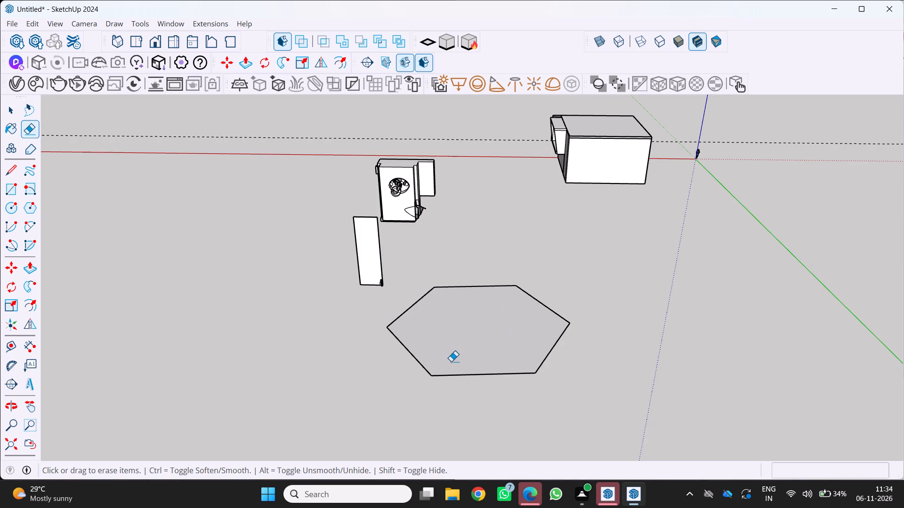
Extrude the hexagon face upward by about 23.51' with Push/Pull.
{"action": "scroll", "coordinate": [438, 357], "scroll_direction": "down", "scroll_amount": 5}
{"action": "middle_click_drag", "start_coordinate": [418, 360], "coordinate": [391, 395]}
{"action": "middle_click", "coordinate": [391, 395]}
{"action": "key", "text": "p"}
{"action": "left_click_drag", "start_coordinate": [418, 368], "coordinate": [423, 345]}
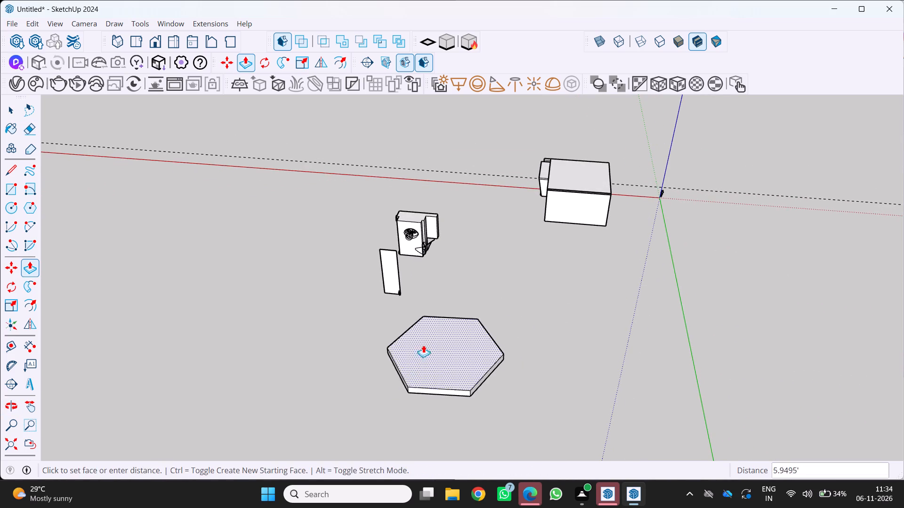
{"action": "left_click_drag", "start_coordinate": [423, 345], "coordinate": [424, 336]}
Push the hexagonal prism's top face back down by about 10.93'.
{"action": "scroll", "coordinate": [410, 371], "scroll_direction": "down", "scroll_amount": 6}
{"action": "middle_click_drag", "start_coordinate": [407, 370], "coordinate": [437, 333]}
{"action": "middle_click", "coordinate": [437, 333]}
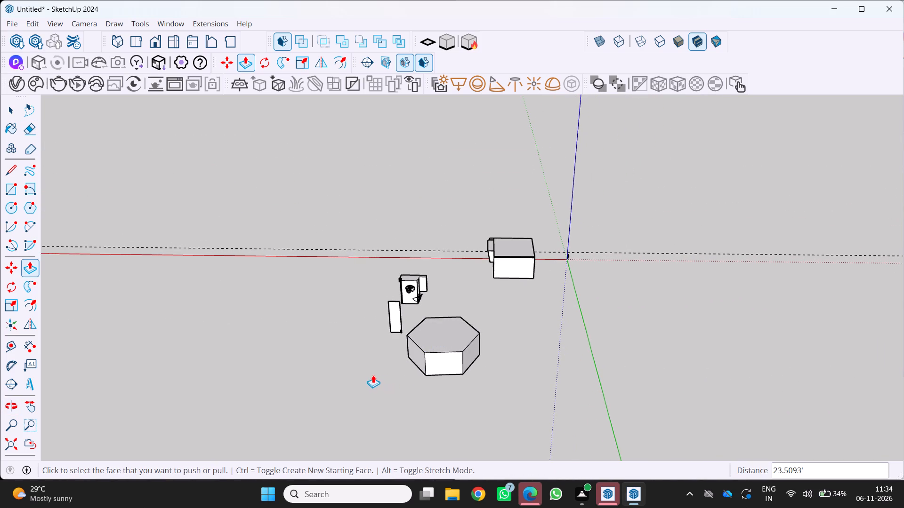
{"action": "middle_click_drag", "start_coordinate": [385, 362], "coordinate": [346, 395]}
{"action": "middle_click", "coordinate": [346, 396]}
{"action": "scroll", "coordinate": [422, 366], "scroll_direction": "up", "scroll_amount": 4}
{"action": "left_click_drag", "start_coordinate": [412, 343], "coordinate": [411, 357]}
Examine the hexagonal prism and the neighbouring models from several angles.
{"action": "scroll", "coordinate": [382, 420], "scroll_direction": "up", "scroll_amount": 1}
{"action": "middle_click_drag", "start_coordinate": [378, 419], "coordinate": [331, 390]}
{"action": "middle_click", "coordinate": [331, 390]}
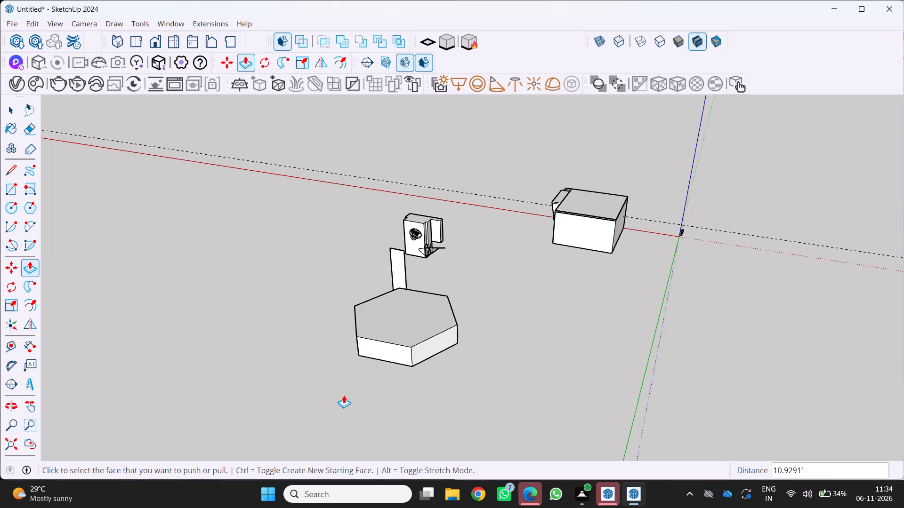
{"action": "middle_click_drag", "start_coordinate": [283, 381], "coordinate": [130, 391]}
{"action": "middle_click", "coordinate": [130, 391]}
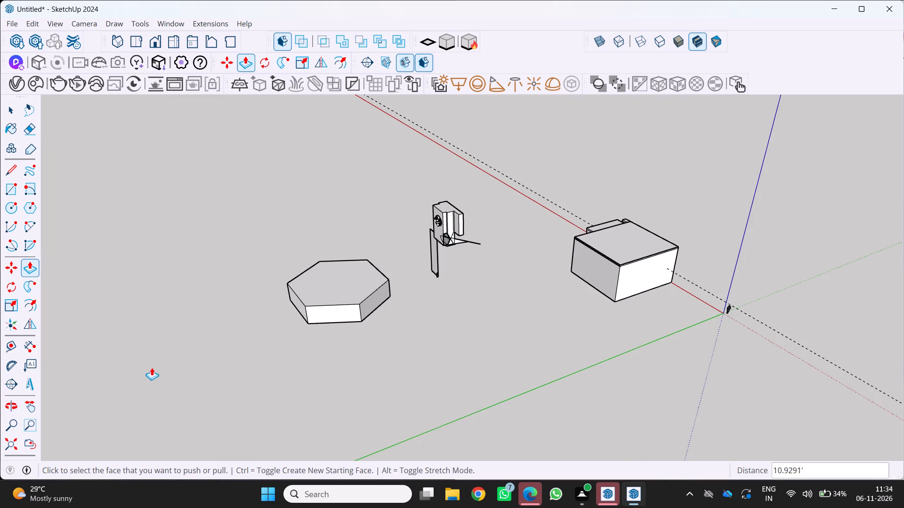
{"action": "middle_click_drag", "start_coordinate": [142, 370], "coordinate": [86, 387]}
{"action": "middle_click", "coordinate": [86, 387]}
{"action": "scroll", "coordinate": [115, 336], "scroll_direction": "down", "scroll_amount": 5}
{"action": "scroll", "coordinate": [206, 302], "scroll_direction": "up", "scroll_amount": 5}
{"action": "middle_click_drag", "start_coordinate": [193, 299], "coordinate": [433, 313]}
{"action": "middle_click", "coordinate": [433, 312]}
{"action": "scroll", "coordinate": [398, 310], "scroll_direction": "up", "scroll_amount": 4}
{"action": "scroll", "coordinate": [428, 390], "scroll_direction": "up", "scroll_amount": 2}
{"action": "scroll", "coordinate": [405, 382], "scroll_direction": "down", "scroll_amount": 10}
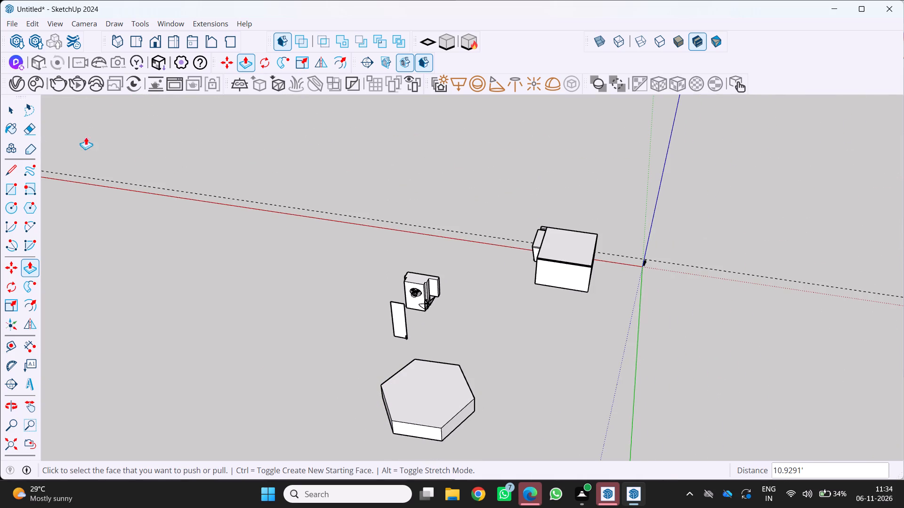
Draw four concentric circles on the hexagonal prism's top face, with radii from about 19.3' down to about 2.8'.
{"action": "left_click", "coordinate": [12, 205]}
{"action": "scroll", "coordinate": [450, 381], "scroll_direction": "up", "scroll_amount": 2}
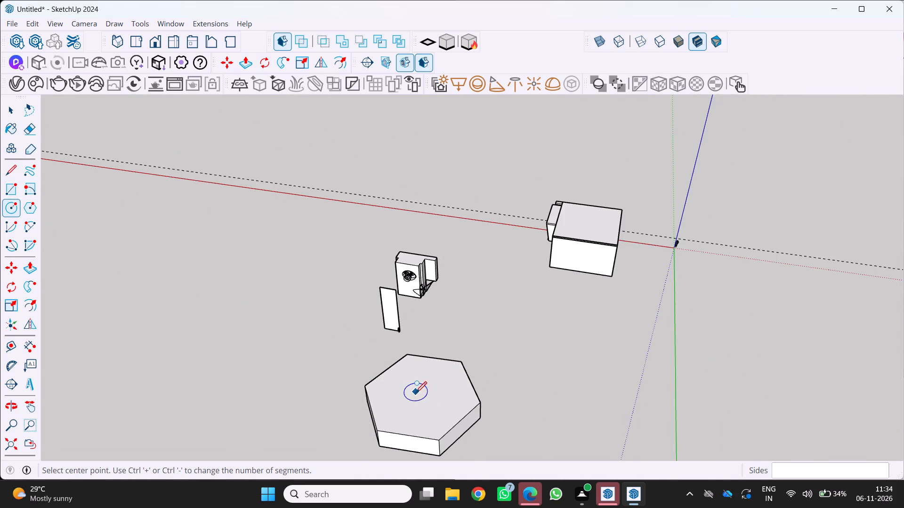
{"action": "left_click_drag", "start_coordinate": [417, 392], "coordinate": [419, 387]}
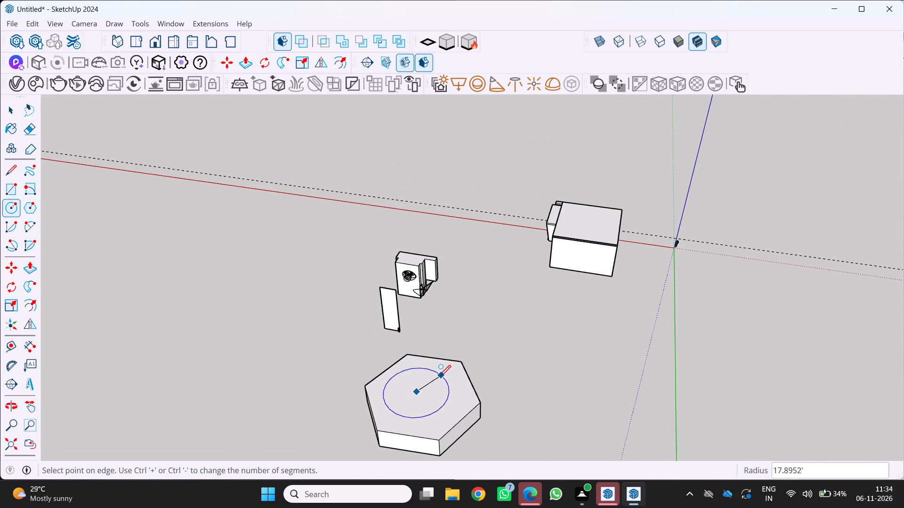
{"action": "left_click", "coordinate": [439, 371]}
{"action": "scroll", "coordinate": [421, 385], "scroll_direction": "up", "scroll_amount": 3}
{"action": "left_click", "coordinate": [411, 394]}
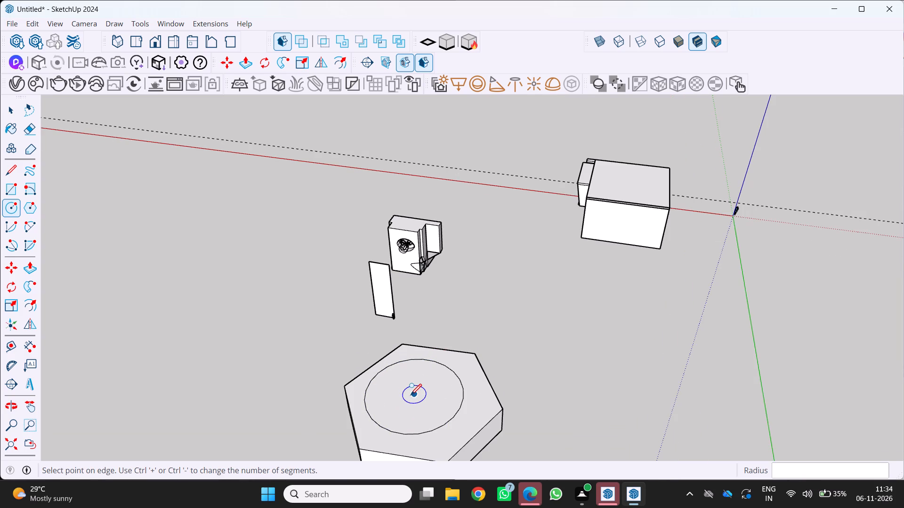
{"action": "left_click", "coordinate": [418, 373]}
{"action": "left_click_drag", "start_coordinate": [415, 396], "coordinate": [415, 391]}
{"action": "left_click", "coordinate": [417, 384]}
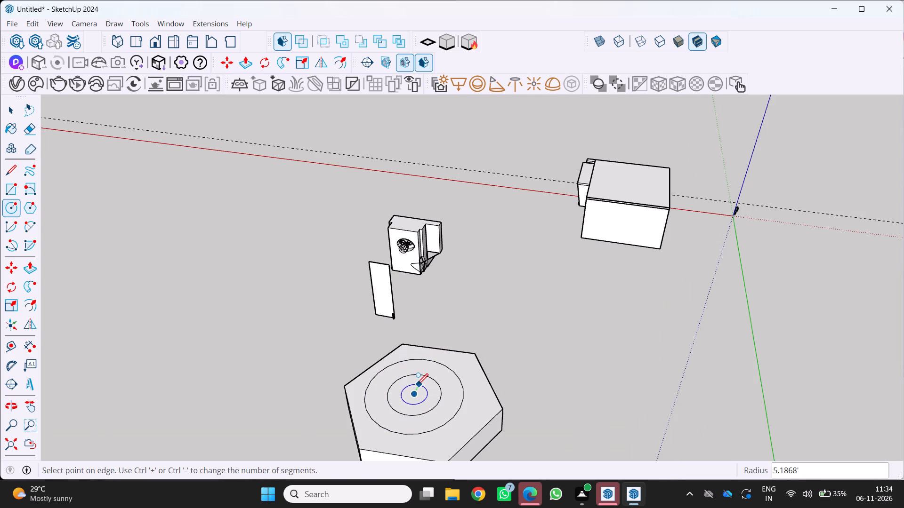
{"action": "scroll", "coordinate": [415, 392], "scroll_direction": "up", "scroll_amount": 7}
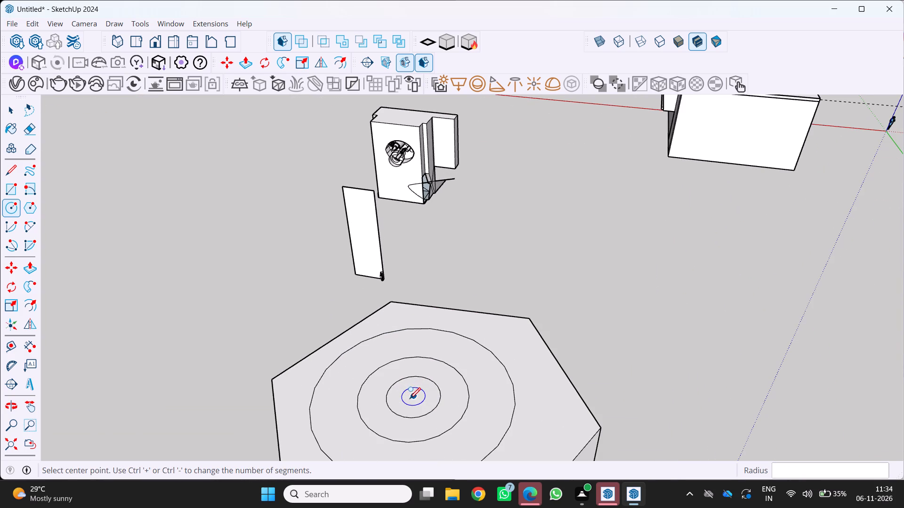
{"action": "left_click", "coordinate": [412, 397]}
{"action": "left_click", "coordinate": [417, 385]}
Add three more circles at the same centre on the hexagon's top face, with radii of about 15.04', 21.88' and 1.31'.
{"action": "scroll", "coordinate": [419, 393], "scroll_direction": "down", "scroll_amount": 10}
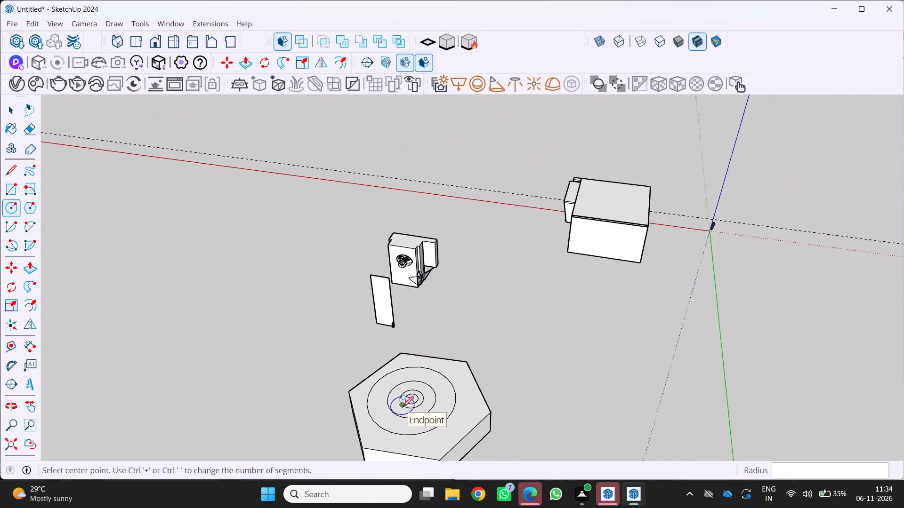
{"action": "scroll", "coordinate": [362, 413], "scroll_direction": "down", "scroll_amount": 3}
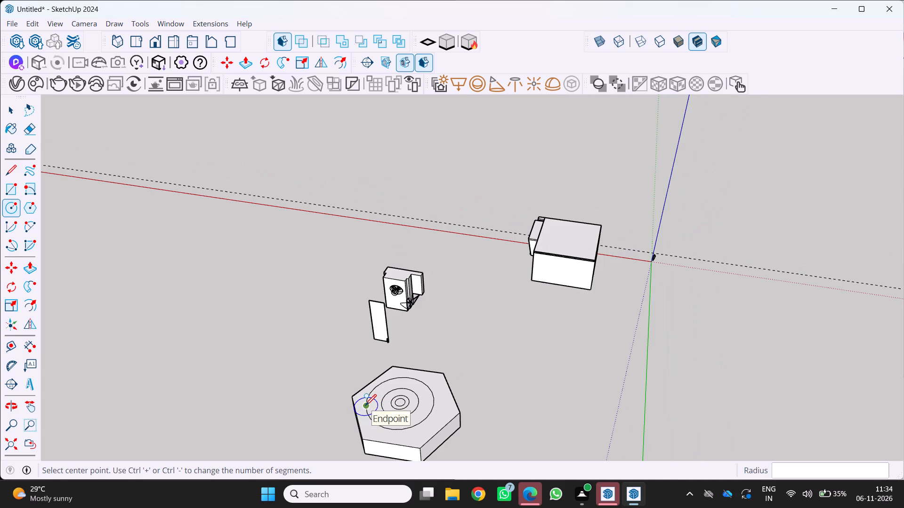
{"action": "scroll", "coordinate": [407, 403], "scroll_direction": "up", "scroll_amount": 7}
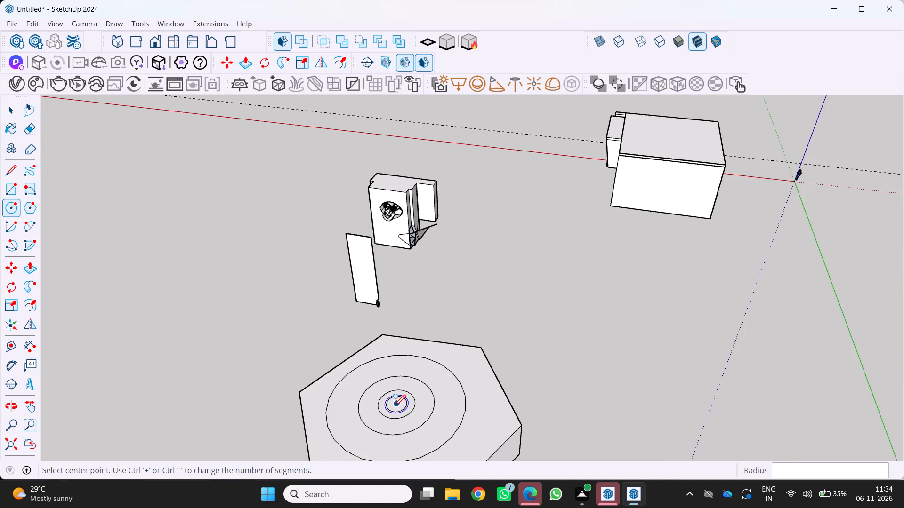
{"action": "left_click_drag", "start_coordinate": [395, 405], "coordinate": [397, 400]}
{"action": "left_click", "coordinate": [419, 368]}
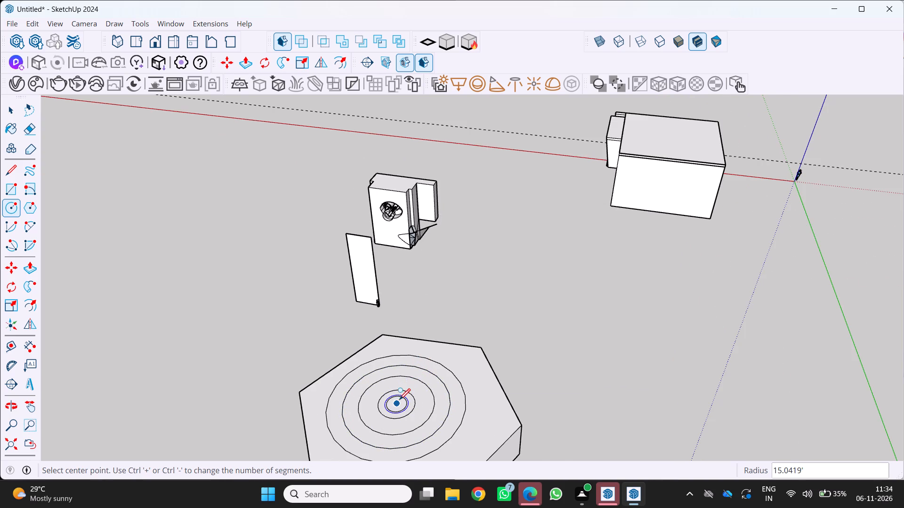
{"action": "scroll", "coordinate": [399, 399], "scroll_direction": "up", "scroll_amount": 3}
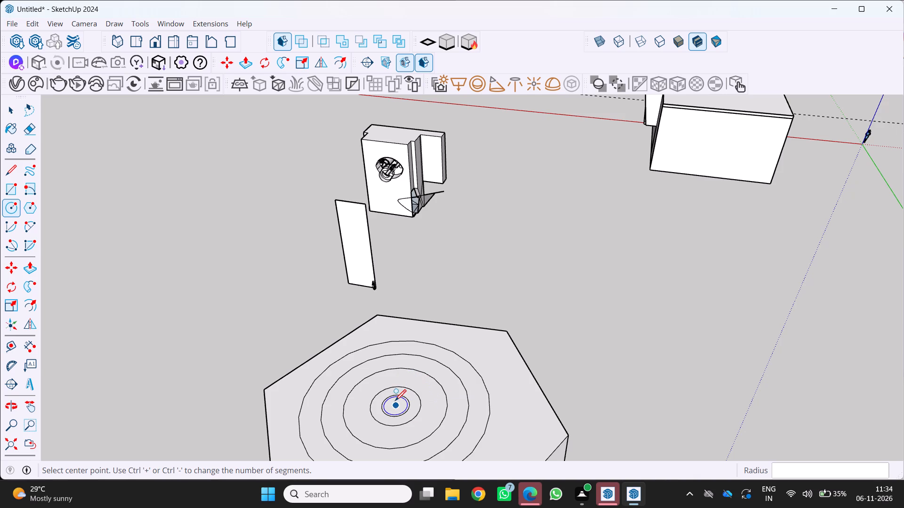
{"action": "scroll", "coordinate": [392, 405], "scroll_direction": "up", "scroll_amount": 3}
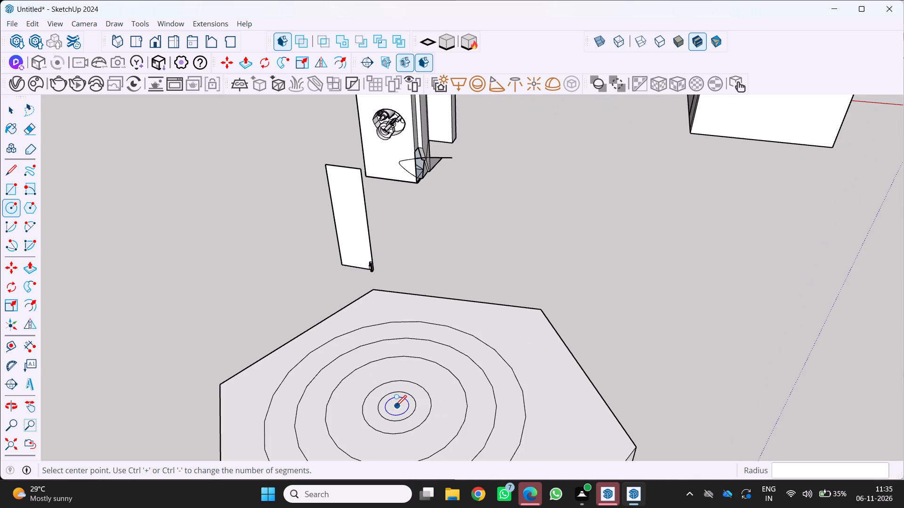
{"action": "left_click", "coordinate": [395, 405]}
{"action": "scroll", "coordinate": [449, 339], "scroll_direction": "down", "scroll_amount": 4}
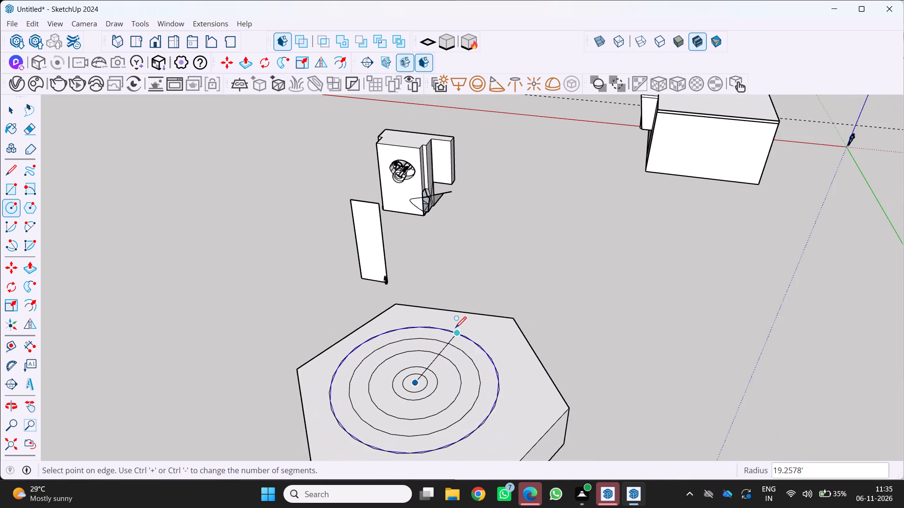
{"action": "left_click", "coordinate": [458, 326]}
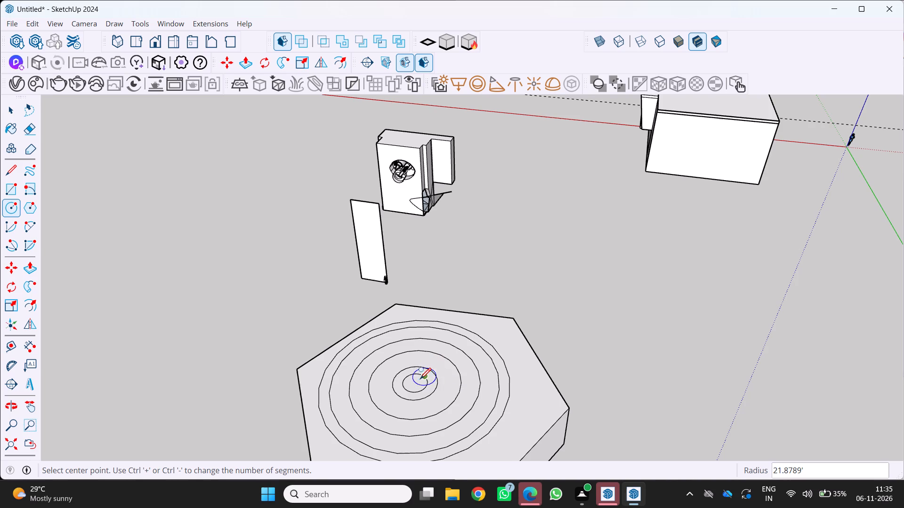
{"action": "scroll", "coordinate": [414, 384], "scroll_direction": "up", "scroll_amount": 3}
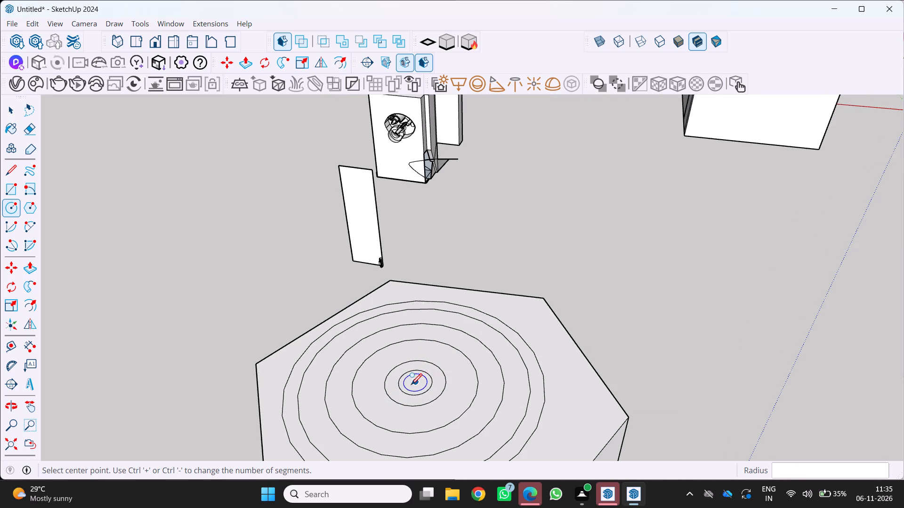
{"action": "left_click", "coordinate": [411, 384]}
{"action": "scroll", "coordinate": [414, 379], "scroll_direction": "up", "scroll_amount": 2}
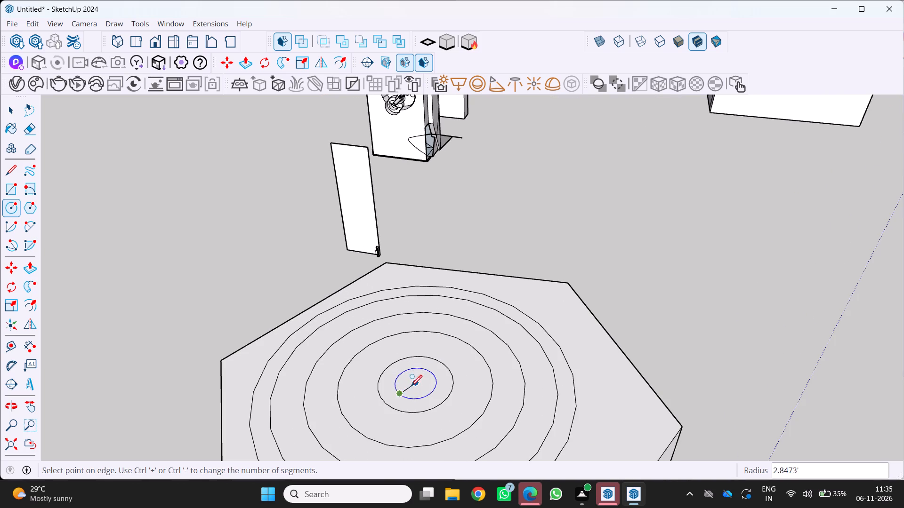
{"action": "left_click", "coordinate": [412, 373]}
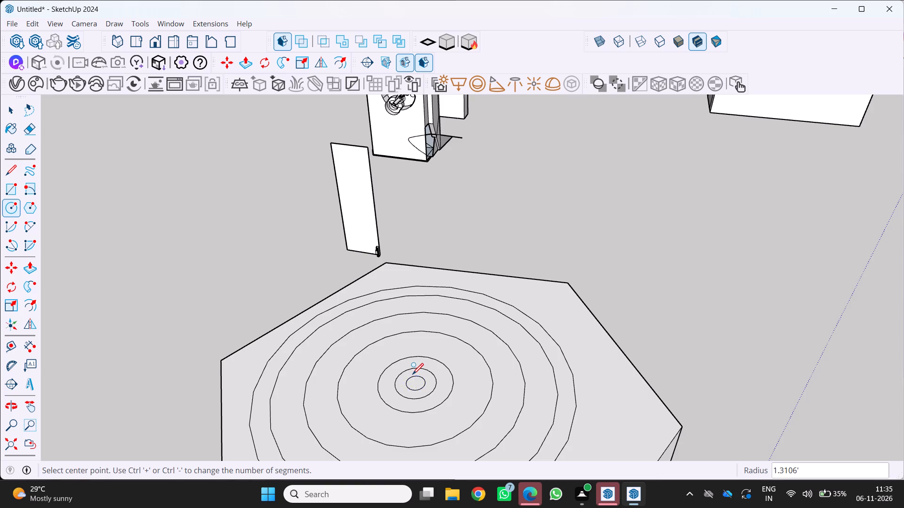
Draw a separate circle with a radius of about 4.34' between the concentric rings and a corner of the hexagonal top face.
{"action": "scroll", "coordinate": [415, 382], "scroll_direction": "down", "scroll_amount": 5}
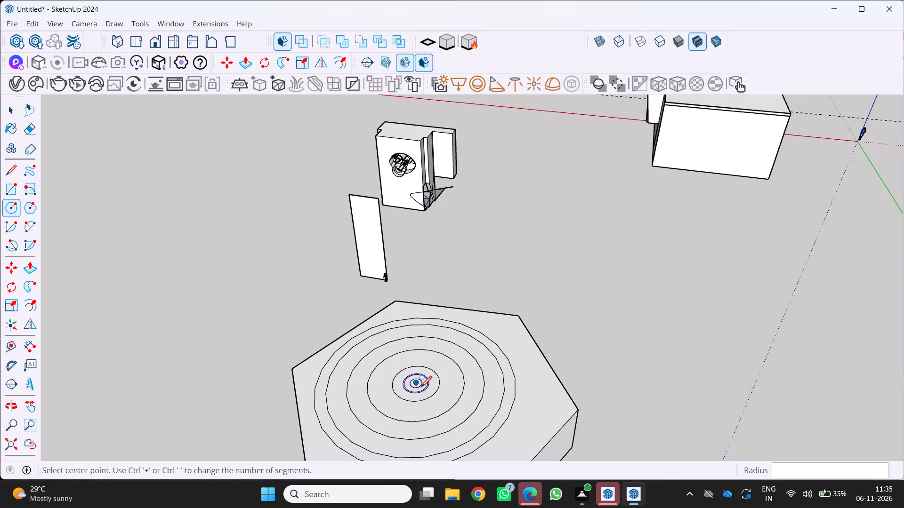
{"action": "scroll", "coordinate": [434, 382], "scroll_direction": "down", "scroll_amount": 9}
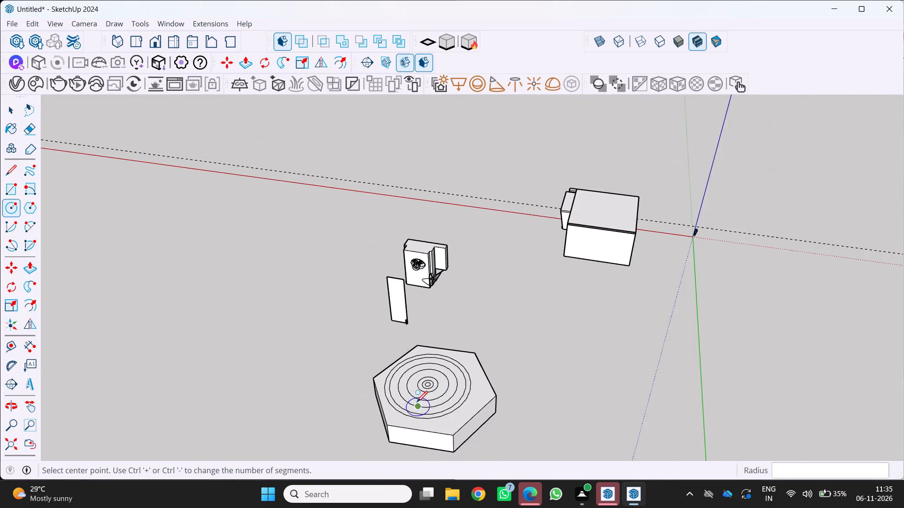
{"action": "scroll", "coordinate": [416, 401], "scroll_direction": "up", "scroll_amount": 3}
{"action": "scroll", "coordinate": [502, 384], "scroll_direction": "up", "scroll_amount": 3}
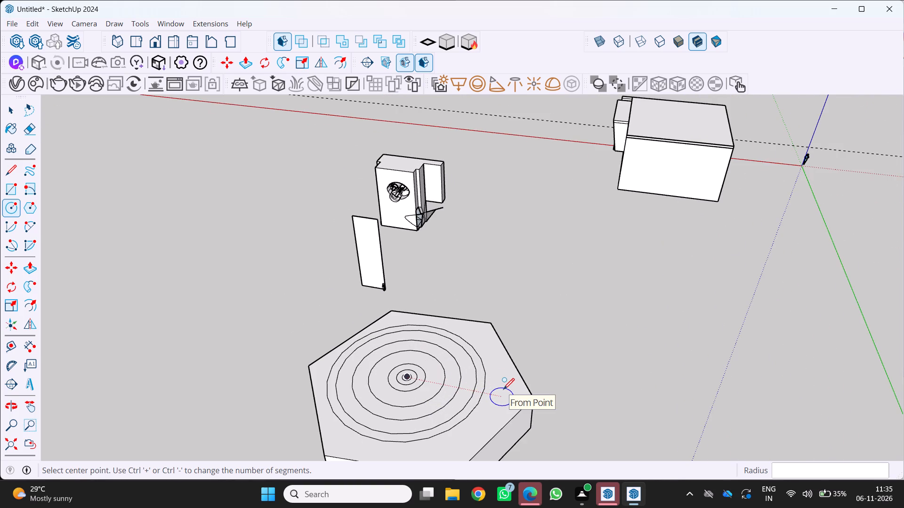
{"action": "left_click", "coordinate": [503, 389]}
{"action": "scroll", "coordinate": [502, 376], "scroll_direction": "up", "scroll_amount": 2}
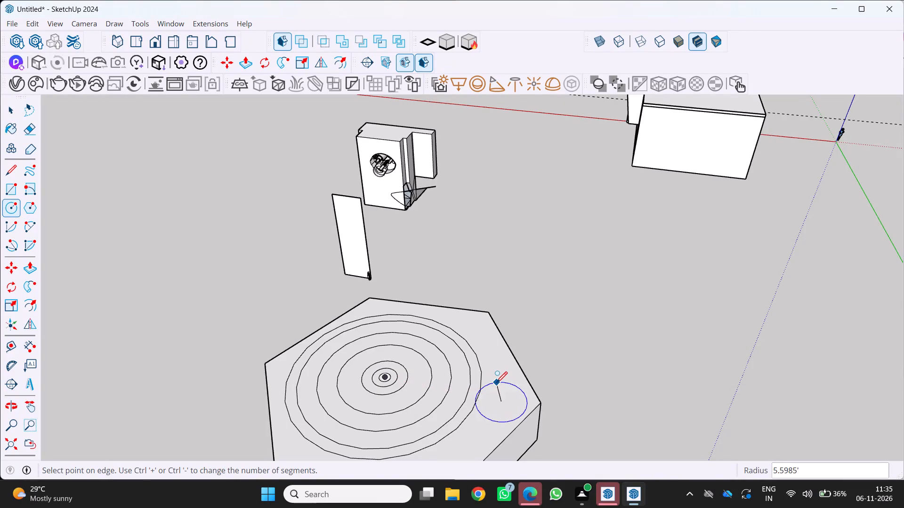
{"action": "left_click", "coordinate": [497, 387]}
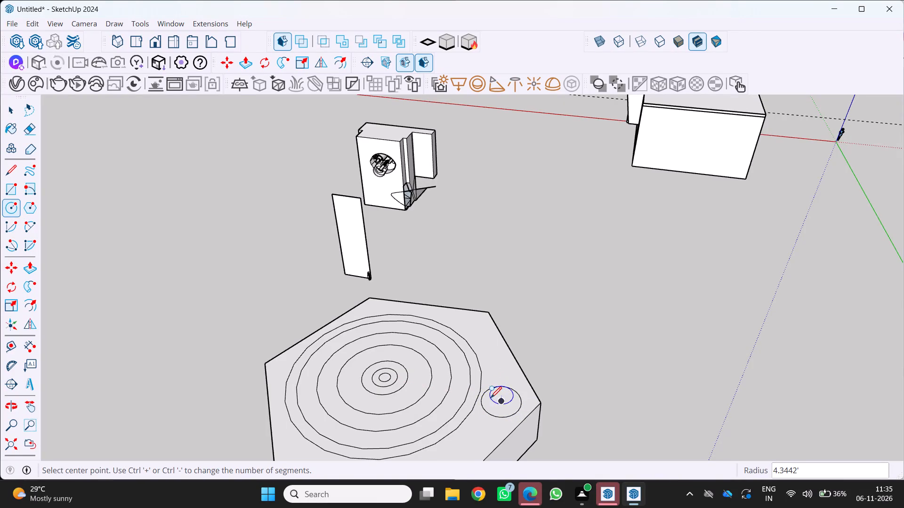
Draw a small circle just behind the separate corner circle, near the prism's edge.
{"action": "left_click", "coordinate": [494, 367]}
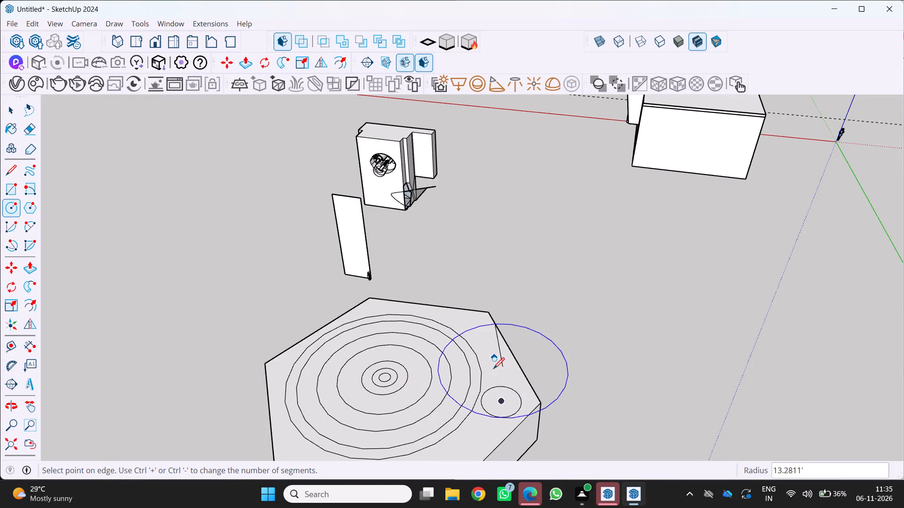
{"action": "left_click", "coordinate": [492, 372]}
Examine the hexagonal prism and its newly drawn circles from several angles.
{"action": "scroll", "coordinate": [479, 382], "scroll_direction": "up", "scroll_amount": 1}
{"action": "middle_click_drag", "start_coordinate": [479, 385], "coordinate": [539, 382]}
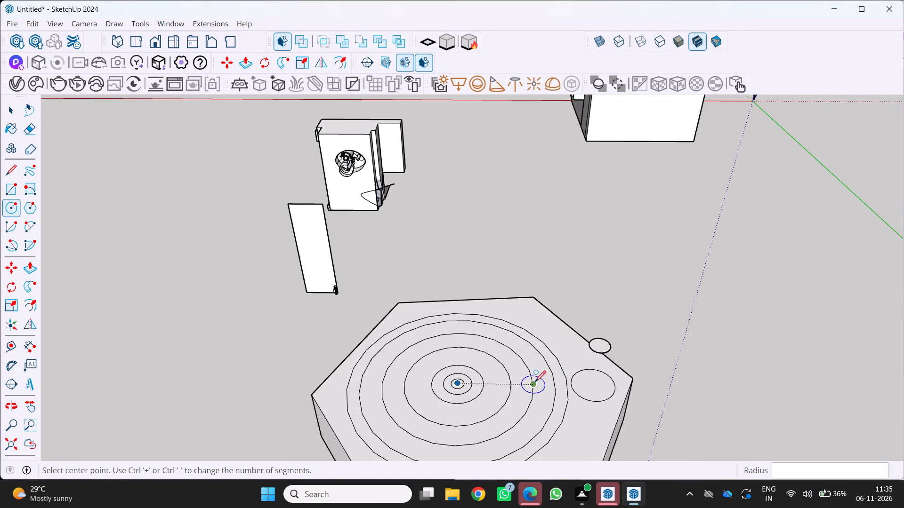
{"action": "scroll", "coordinate": [518, 379], "scroll_direction": "down", "scroll_amount": 5}
{"action": "scroll", "coordinate": [562, 373], "scroll_direction": "up", "scroll_amount": 2}
{"action": "middle_click_drag", "start_coordinate": [572, 363], "coordinate": [487, 374]}
{"action": "middle_click", "coordinate": [485, 374]}
{"action": "scroll", "coordinate": [476, 378], "scroll_direction": "up", "scroll_amount": 3}
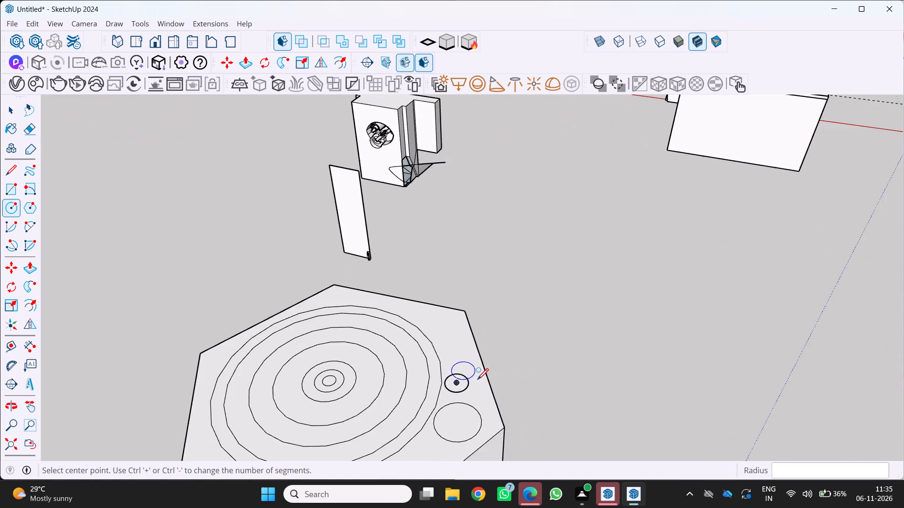
{"action": "scroll", "coordinate": [406, 431], "scroll_direction": "down", "scroll_amount": 5}
{"action": "middle_click_drag", "start_coordinate": [391, 408], "coordinate": [463, 309]}
{"action": "middle_click", "coordinate": [463, 309]}
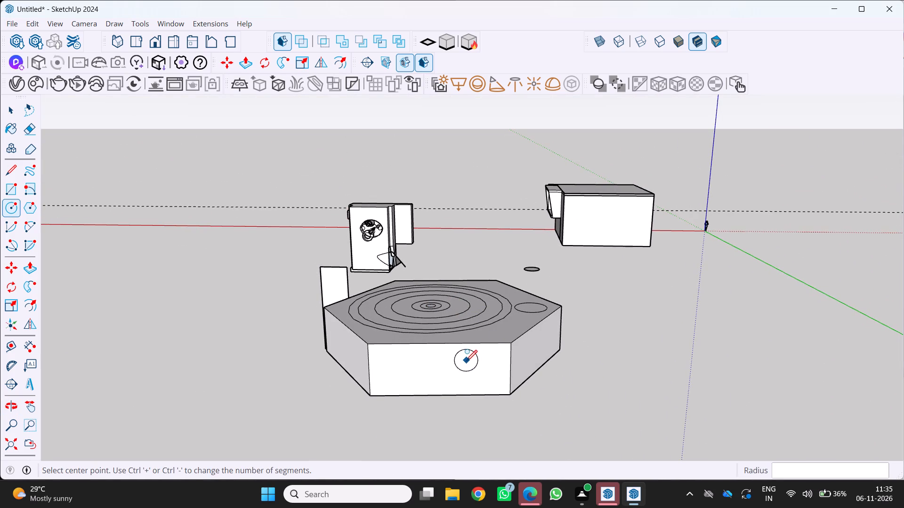
Draw a circle on the hexagonal top face outside the rings, beside the right-hand corner of the front edge.
{"action": "scroll", "coordinate": [464, 364], "scroll_direction": "up", "scroll_amount": 1}
{"action": "scroll", "coordinate": [497, 319], "scroll_direction": "up", "scroll_amount": 3}
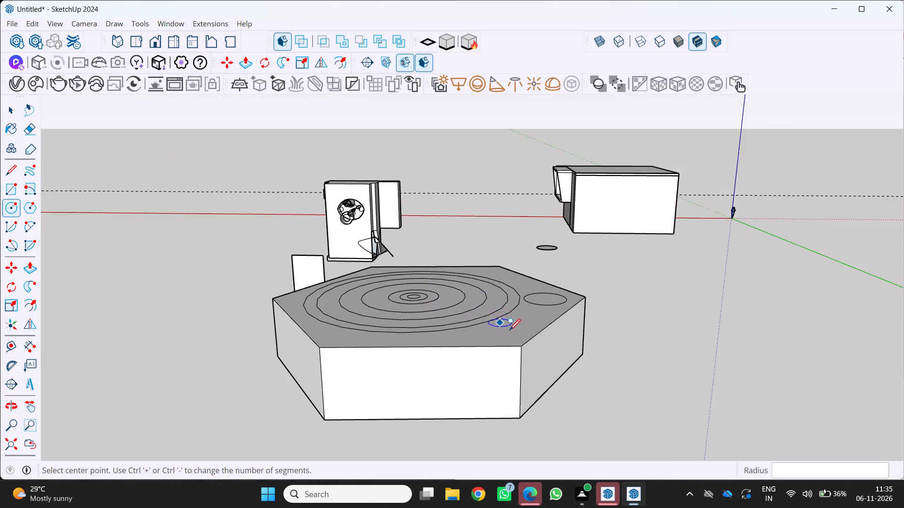
{"action": "scroll", "coordinate": [509, 329], "scroll_direction": "up", "scroll_amount": 2}
{"action": "middle_click_drag", "start_coordinate": [500, 333], "coordinate": [480, 371]}
{"action": "middle_click", "coordinate": [480, 371]}
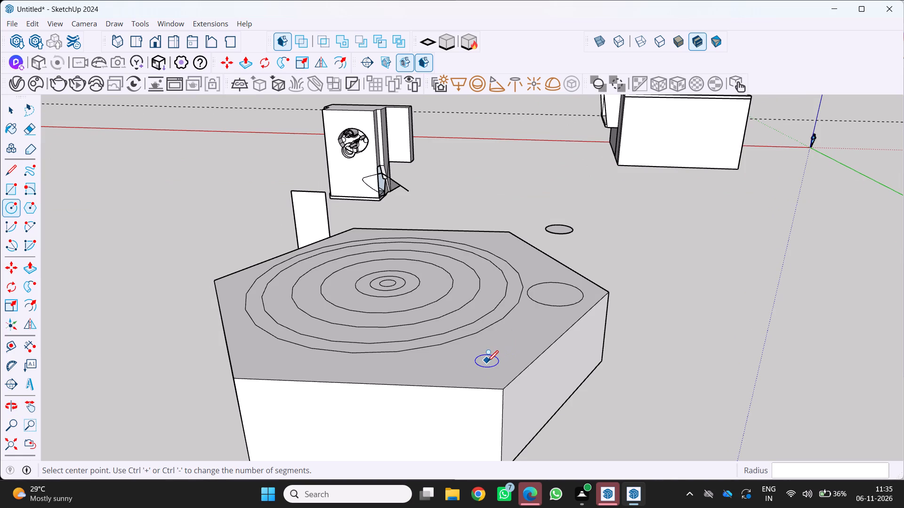
{"action": "left_click", "coordinate": [487, 361]}
{"action": "left_click", "coordinate": [492, 345]}
Draw two smaller circles along the front edge of the top face, one by its left-hand corner and one beside it about 2.6' in radius.
{"action": "scroll", "coordinate": [475, 357], "scroll_direction": "down", "scroll_amount": 7}
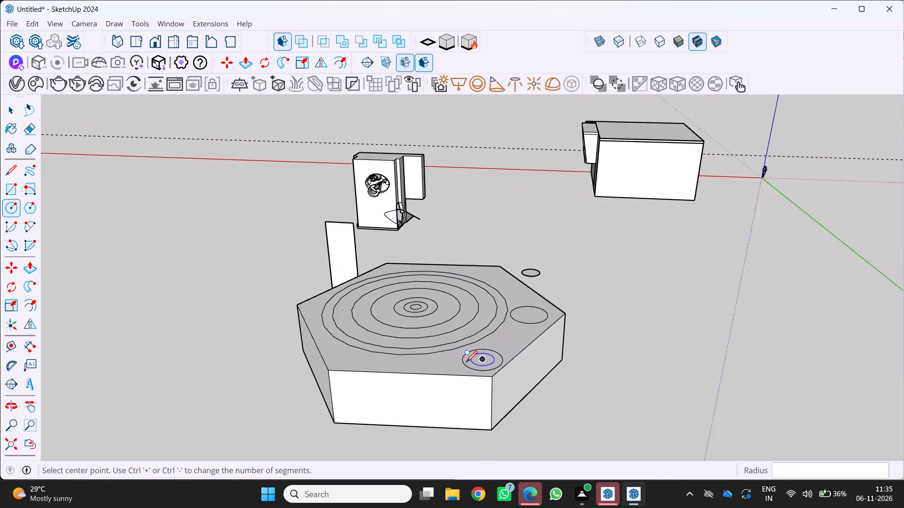
{"action": "scroll", "coordinate": [466, 361], "scroll_direction": "down", "scroll_amount": 2}
{"action": "scroll", "coordinate": [395, 365], "scroll_direction": "up", "scroll_amount": 6}
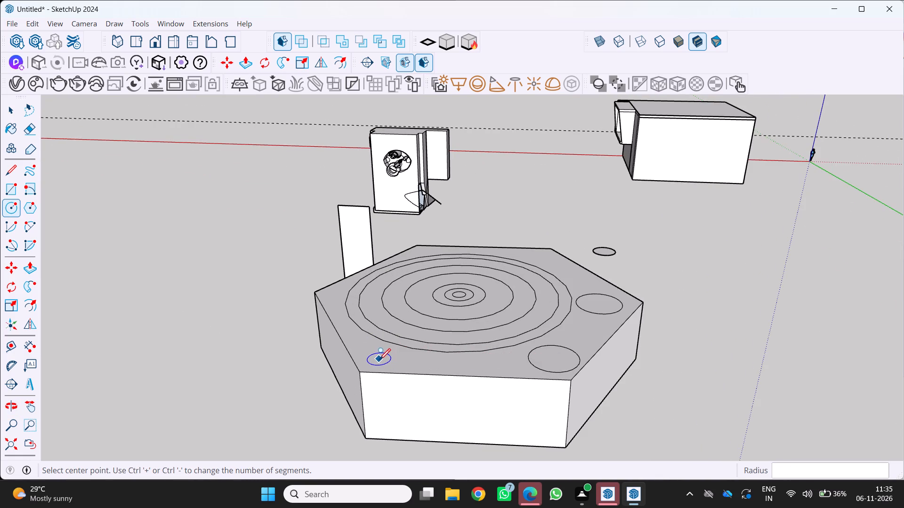
{"action": "left_click", "coordinate": [379, 359]}
{"action": "left_click", "coordinate": [379, 350]}
{"action": "scroll", "coordinate": [361, 348], "scroll_direction": "up", "scroll_amount": 1}
{"action": "middle_click_drag", "start_coordinate": [367, 350], "coordinate": [397, 379]}
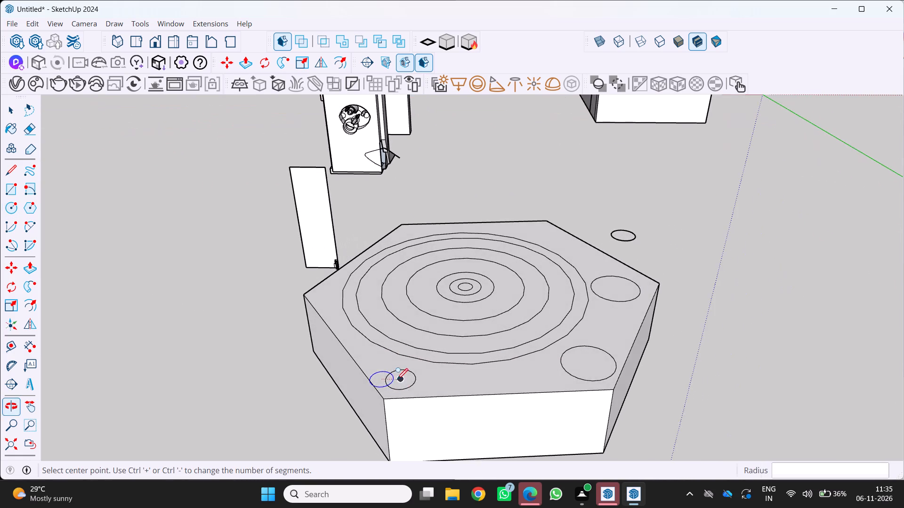
{"action": "middle_click", "coordinate": [397, 379]}
{"action": "scroll", "coordinate": [444, 380], "scroll_direction": "up", "scroll_amount": 2}
{"action": "left_click_drag", "start_coordinate": [459, 386], "coordinate": [460, 381]}
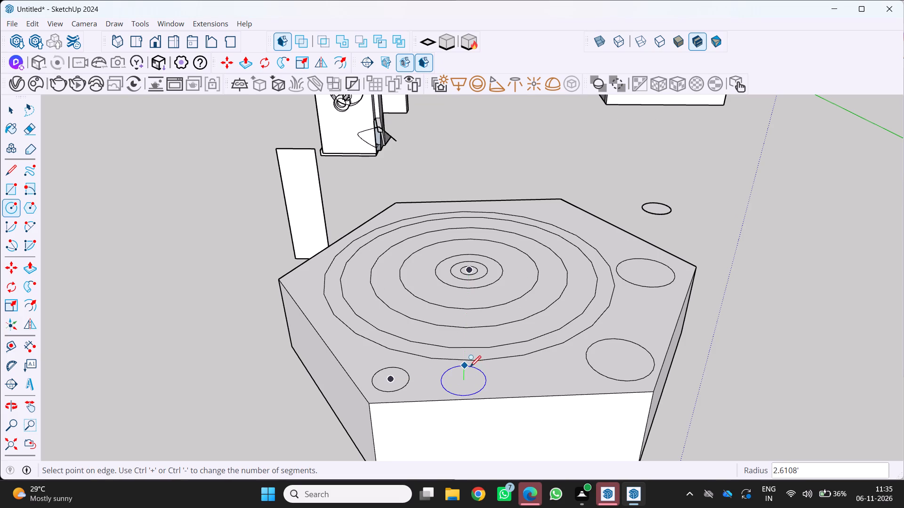
{"action": "left_click", "coordinate": [469, 366]}
{"action": "scroll", "coordinate": [442, 376], "scroll_direction": "down", "scroll_amount": 3}
{"action": "scroll", "coordinate": [492, 346], "scroll_direction": "down", "scroll_amount": 2}
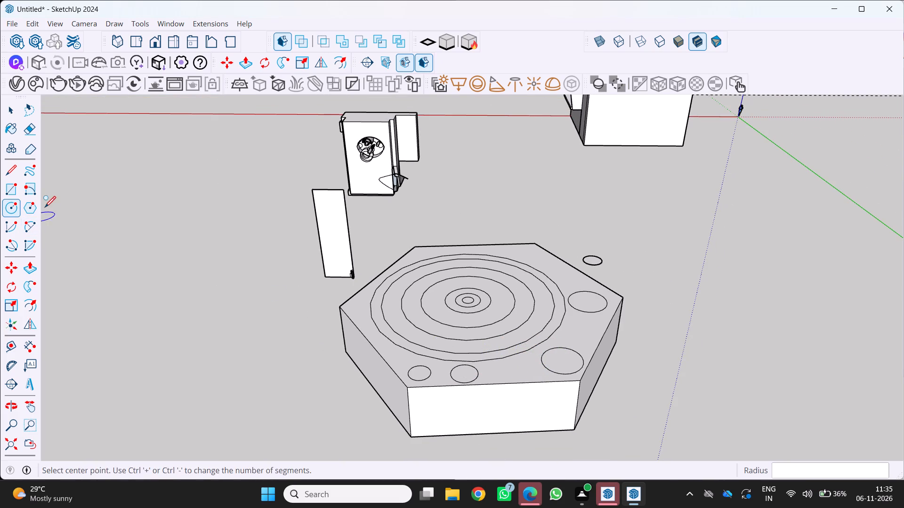
Push the small circle by the left-hand corner of the prism's front edge down about 13.3' to form a hole.
{"action": "left_click", "coordinate": [18, 256]}
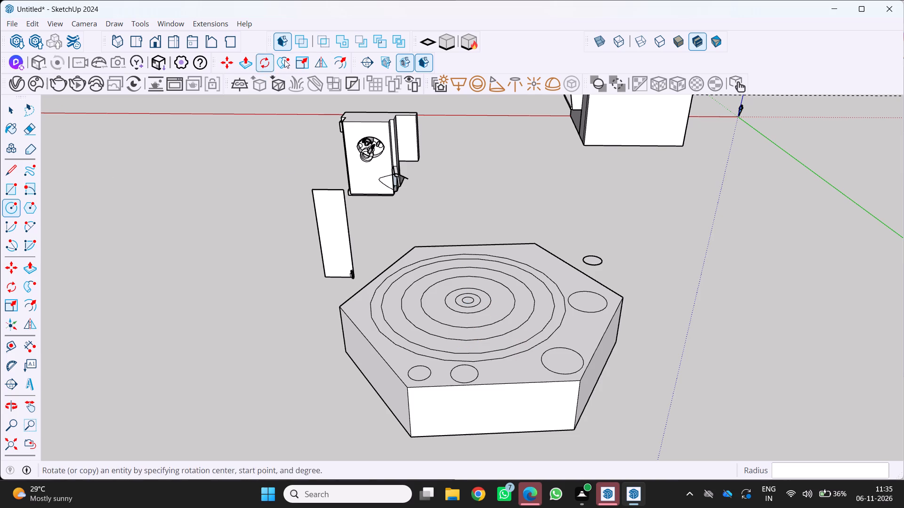
{"action": "left_click", "coordinate": [243, 67]}
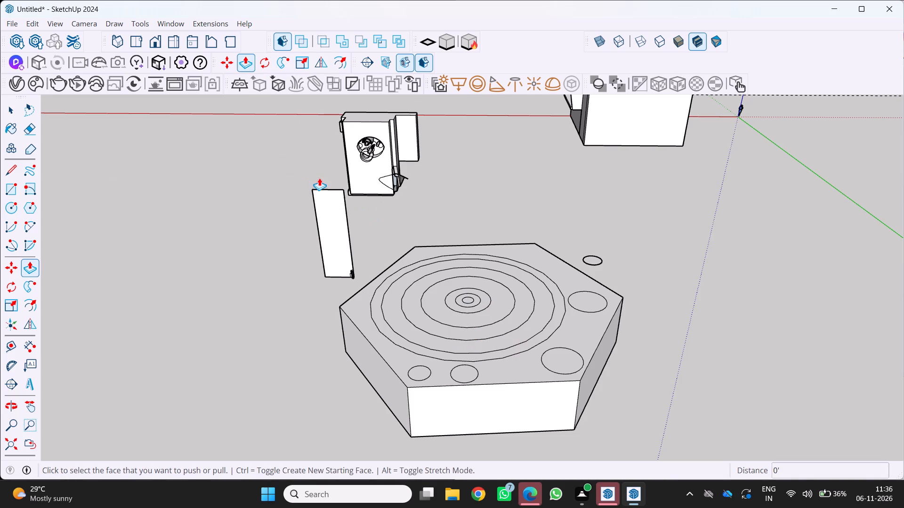
{"action": "left_click_drag", "start_coordinate": [413, 366], "coordinate": [422, 369]}
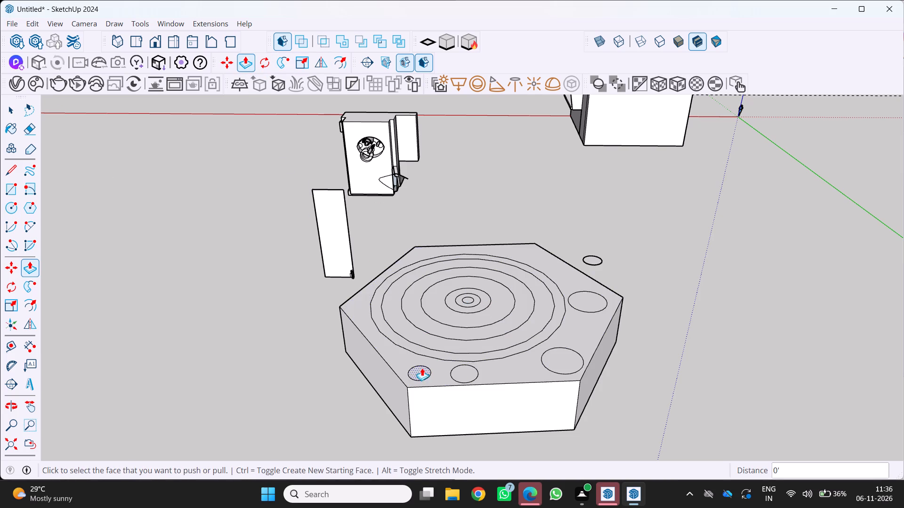
{"action": "left_click", "coordinate": [416, 364]}
{"action": "left_click", "coordinate": [419, 364]}
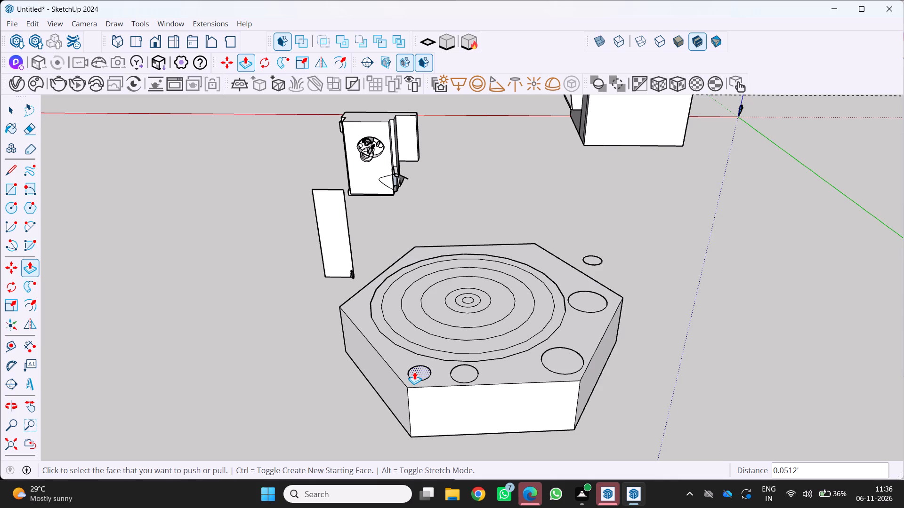
{"action": "left_click", "coordinate": [416, 369]}
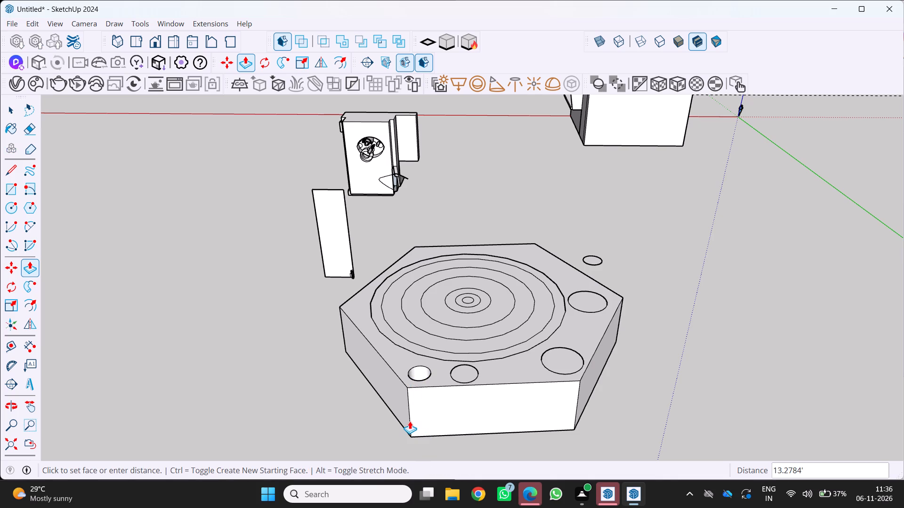
{"action": "left_click", "coordinate": [410, 421]}
{"action": "scroll", "coordinate": [446, 398], "scroll_direction": "down", "scroll_amount": 3}
{"action": "middle_click_drag", "start_coordinate": [429, 391], "coordinate": [455, 234]}
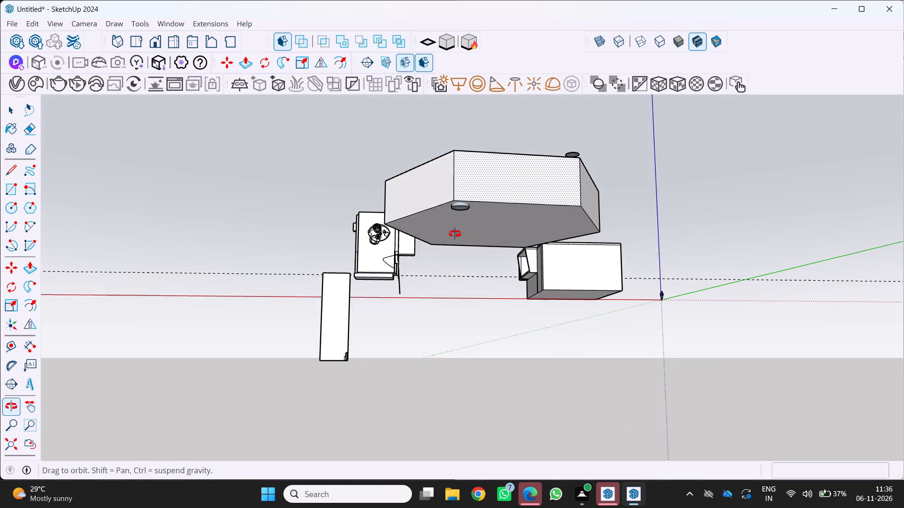
{"action": "middle_click_drag", "start_coordinate": [455, 234], "coordinate": [421, 396]}
{"action": "middle_click", "coordinate": [421, 396]}
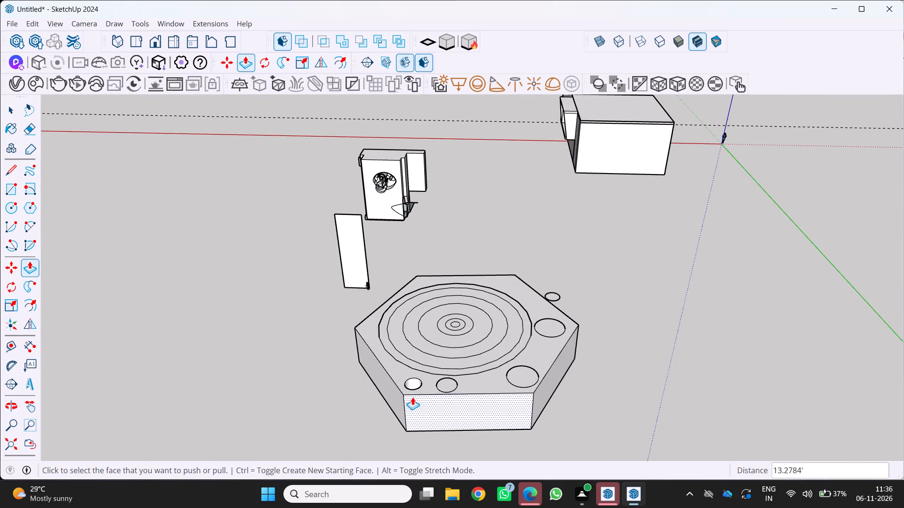
Push down the second small front-edge circle and the larger circle by the front edge's right-hand corner, the larger one about 9.6'.
{"action": "scroll", "coordinate": [454, 373], "scroll_direction": "up", "scroll_amount": 3}
{"action": "left_click_drag", "start_coordinate": [443, 385], "coordinate": [440, 417]}
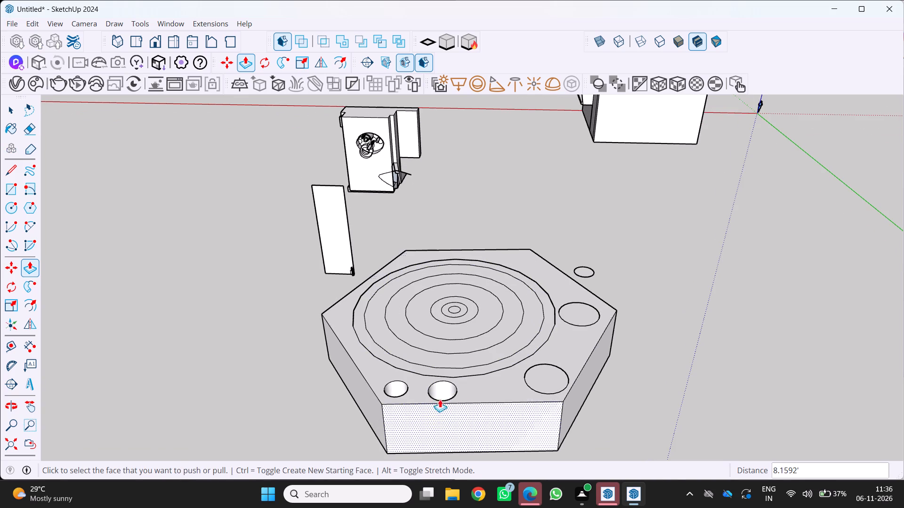
{"action": "left_click_drag", "start_coordinate": [547, 375], "coordinate": [541, 412]}
Push the remaining large circle beside the prism's right-hand side corner down about 19.2' to form a hole.
{"action": "middle_click_drag", "start_coordinate": [463, 402], "coordinate": [471, 327]}
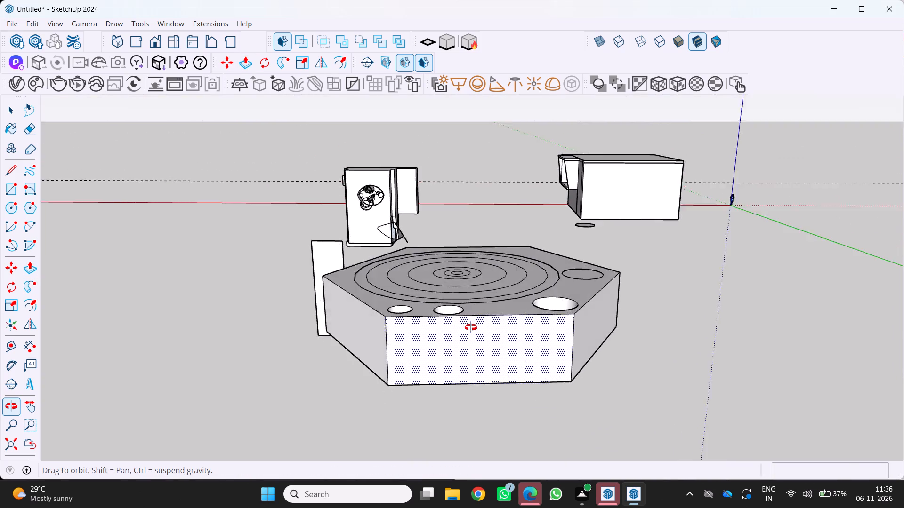
{"action": "middle_click_drag", "start_coordinate": [471, 327], "coordinate": [320, 433]}
{"action": "scroll", "coordinate": [319, 432], "scroll_direction": "down", "scroll_amount": 5}
{"action": "middle_click_drag", "start_coordinate": [406, 349], "coordinate": [372, 424]}
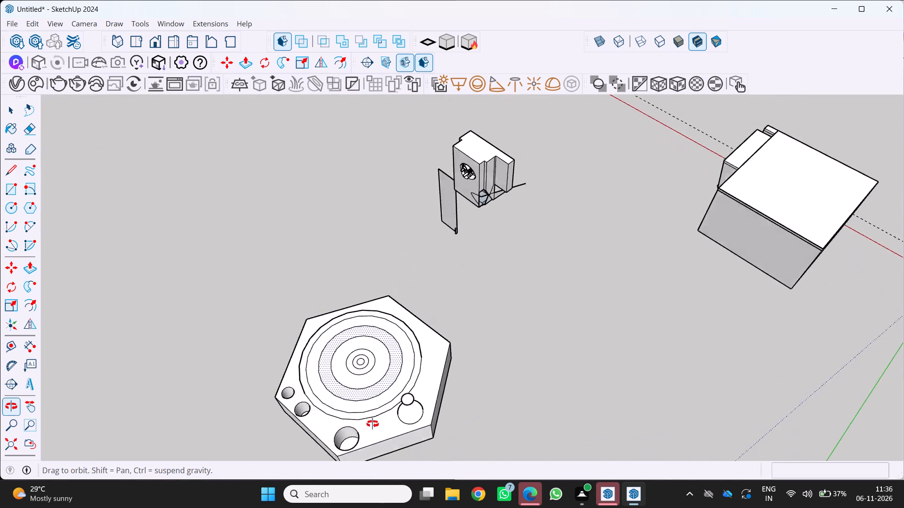
{"action": "middle_click_drag", "start_coordinate": [372, 424], "coordinate": [371, 424]}
{"action": "middle_click", "coordinate": [371, 424]}
{"action": "scroll", "coordinate": [341, 425], "scroll_direction": "up", "scroll_amount": 6}
{"action": "scroll", "coordinate": [339, 411], "scroll_direction": "down", "scroll_amount": 5}
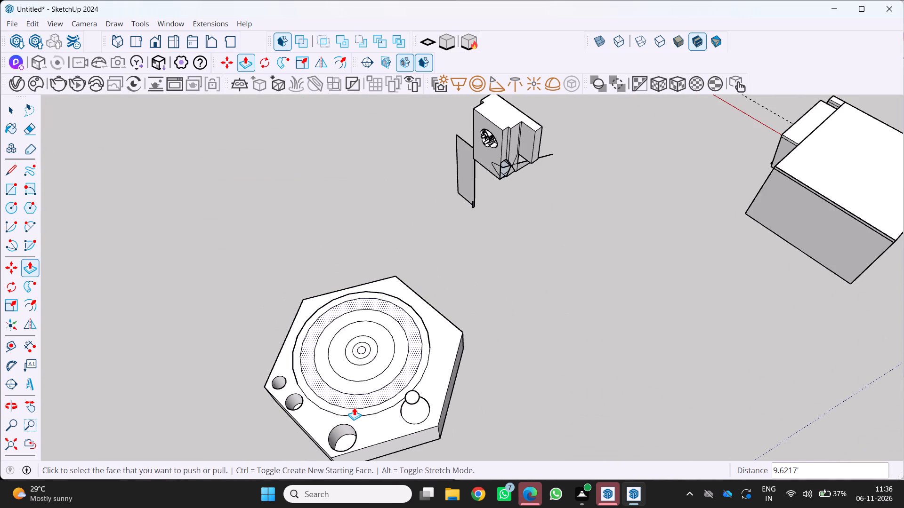
{"action": "scroll", "coordinate": [385, 385], "scroll_direction": "down", "scroll_amount": 5}
{"action": "scroll", "coordinate": [425, 410], "scroll_direction": "up", "scroll_amount": 9}
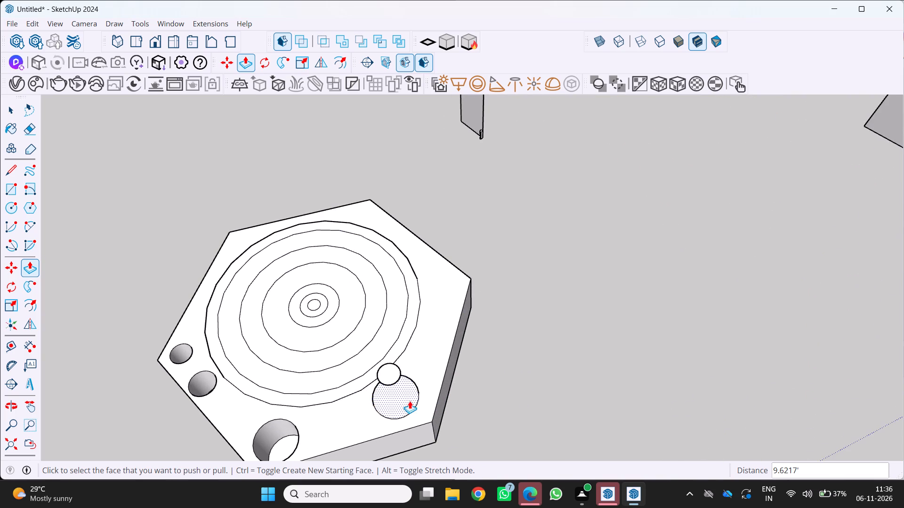
{"action": "left_click_drag", "start_coordinate": [400, 398], "coordinate": [412, 421]}
{"action": "left_click_drag", "start_coordinate": [398, 402], "coordinate": [416, 431]}
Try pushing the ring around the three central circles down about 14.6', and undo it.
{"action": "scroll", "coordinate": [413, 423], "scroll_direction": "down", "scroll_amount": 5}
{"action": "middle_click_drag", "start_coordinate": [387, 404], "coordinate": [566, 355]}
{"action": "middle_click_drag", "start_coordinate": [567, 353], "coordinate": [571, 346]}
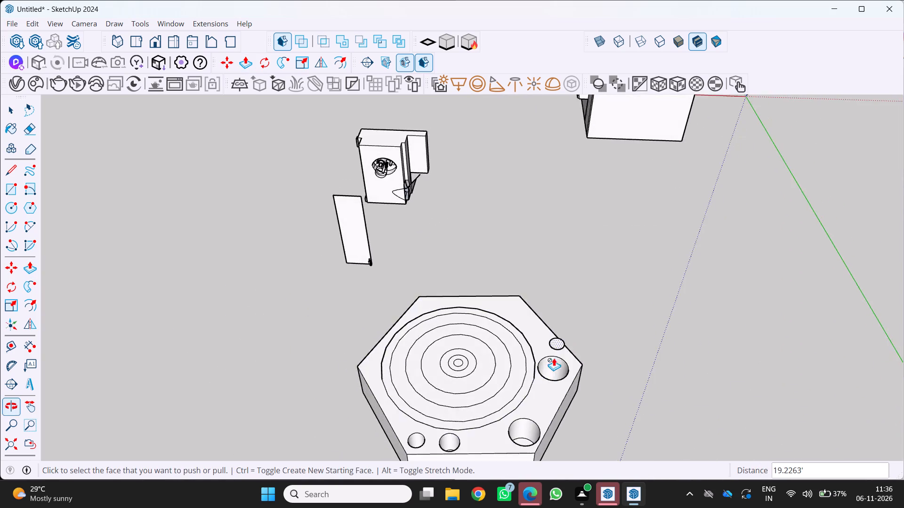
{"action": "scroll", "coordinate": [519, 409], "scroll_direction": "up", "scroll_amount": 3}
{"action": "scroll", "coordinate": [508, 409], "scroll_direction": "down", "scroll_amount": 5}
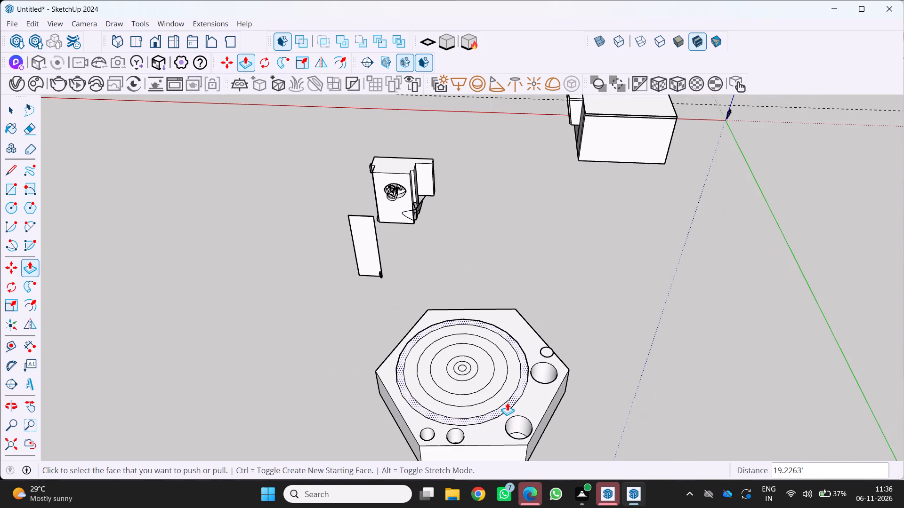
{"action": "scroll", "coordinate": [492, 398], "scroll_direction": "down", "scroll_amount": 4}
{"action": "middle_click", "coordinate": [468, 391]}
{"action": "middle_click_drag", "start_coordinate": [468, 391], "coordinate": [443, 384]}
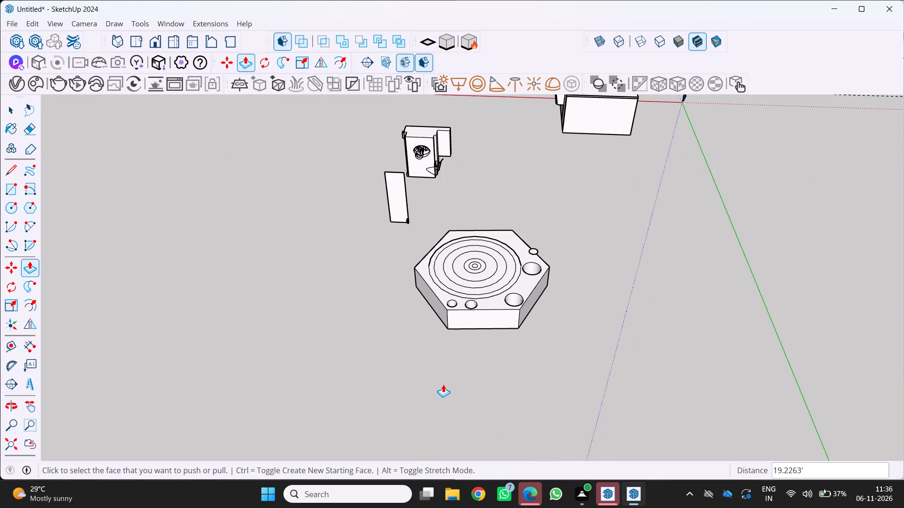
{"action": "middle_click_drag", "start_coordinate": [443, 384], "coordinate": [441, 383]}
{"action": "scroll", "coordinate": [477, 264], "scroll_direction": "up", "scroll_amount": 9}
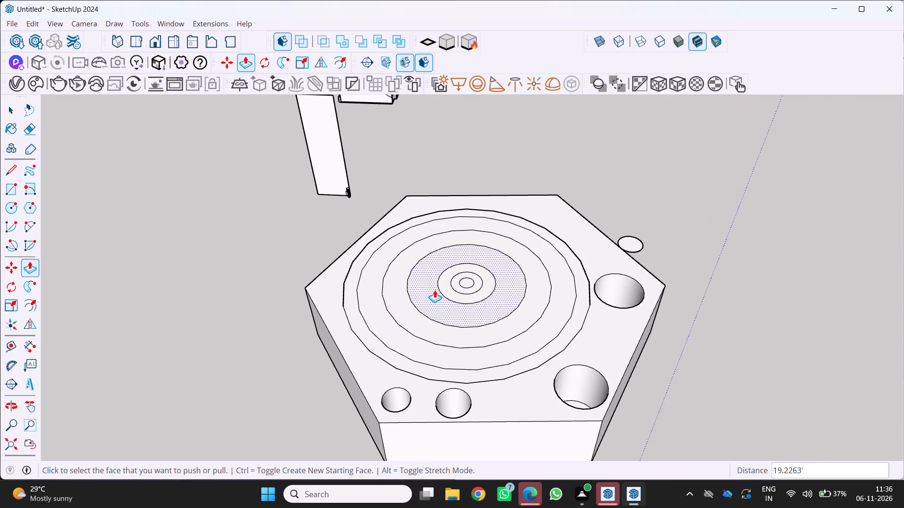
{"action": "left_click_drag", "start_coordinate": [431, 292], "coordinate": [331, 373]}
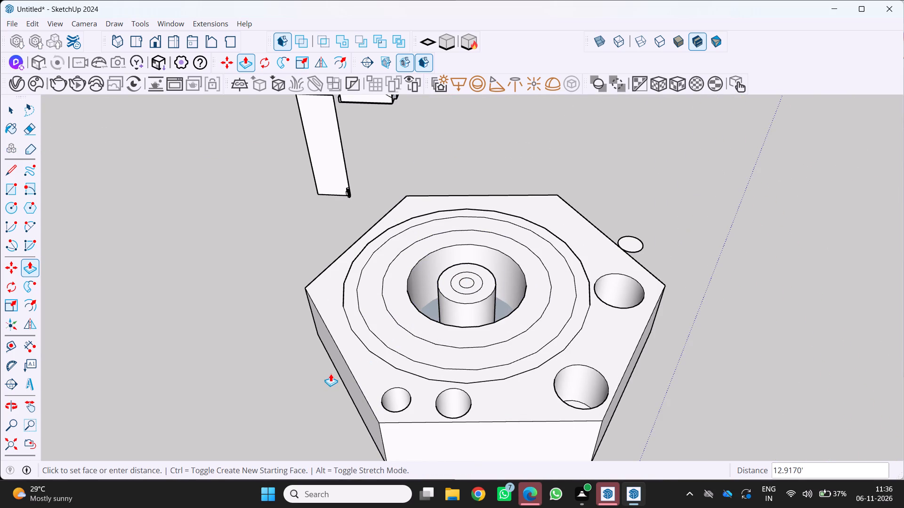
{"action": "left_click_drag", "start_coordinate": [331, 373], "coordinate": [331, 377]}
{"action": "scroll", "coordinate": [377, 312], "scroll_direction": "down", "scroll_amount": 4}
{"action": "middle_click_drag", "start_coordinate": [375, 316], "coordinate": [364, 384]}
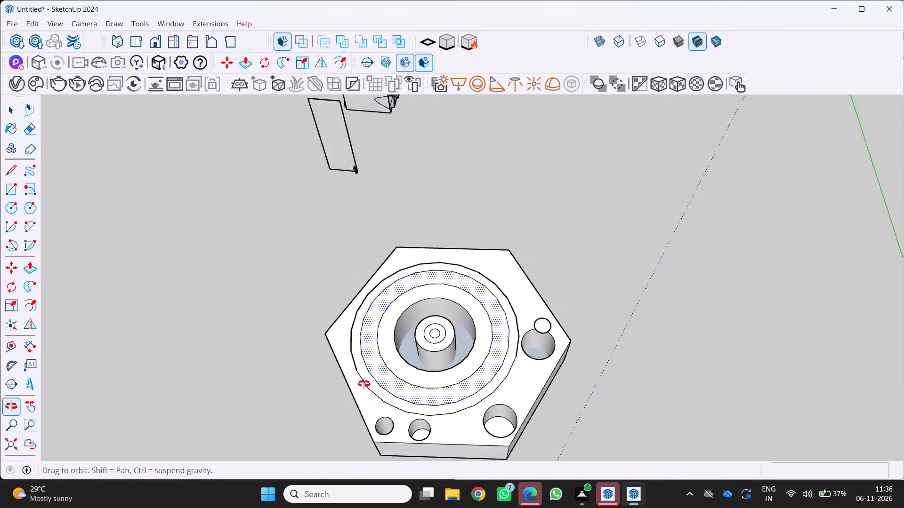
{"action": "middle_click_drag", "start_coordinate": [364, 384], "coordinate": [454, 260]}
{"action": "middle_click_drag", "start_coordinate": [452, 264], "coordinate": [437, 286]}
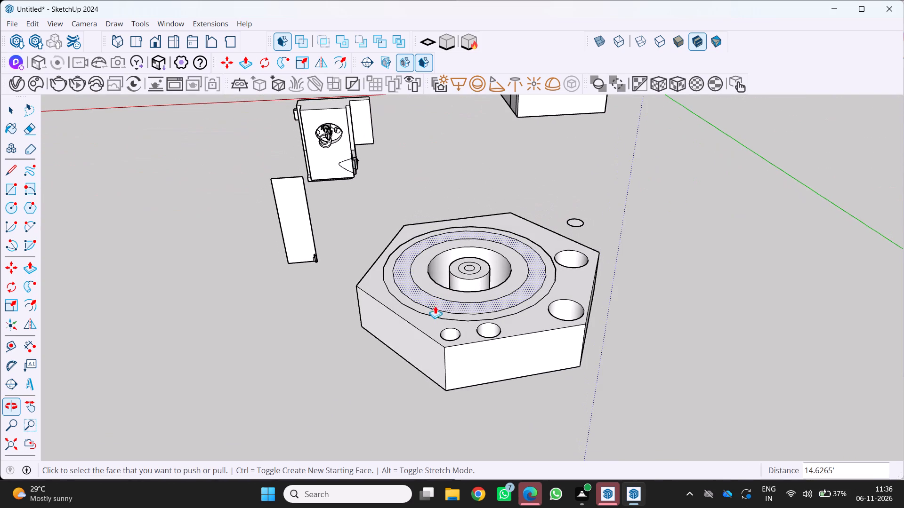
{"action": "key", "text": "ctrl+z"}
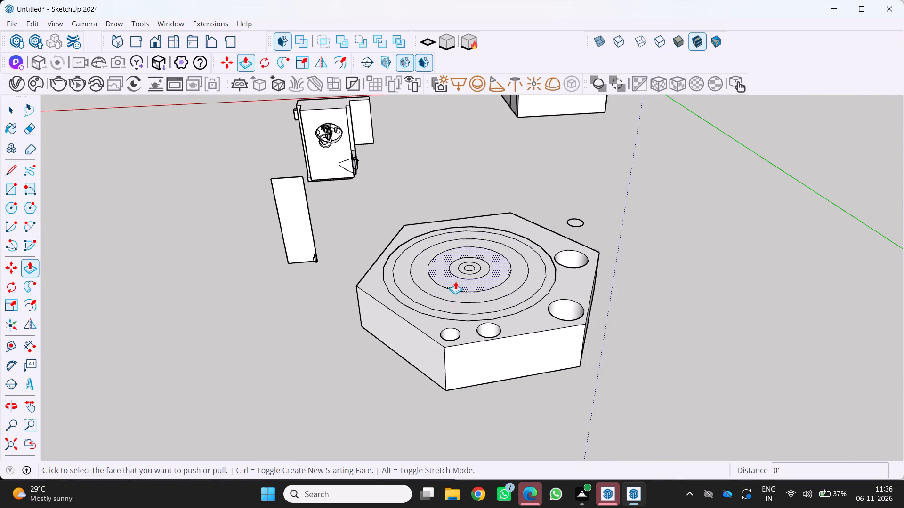
Push the ring around the three central circles down about 12.6', leaving a central post.
{"action": "scroll", "coordinate": [461, 265], "scroll_direction": "up", "scroll_amount": 3}
{"action": "left_click", "coordinate": [432, 280]}
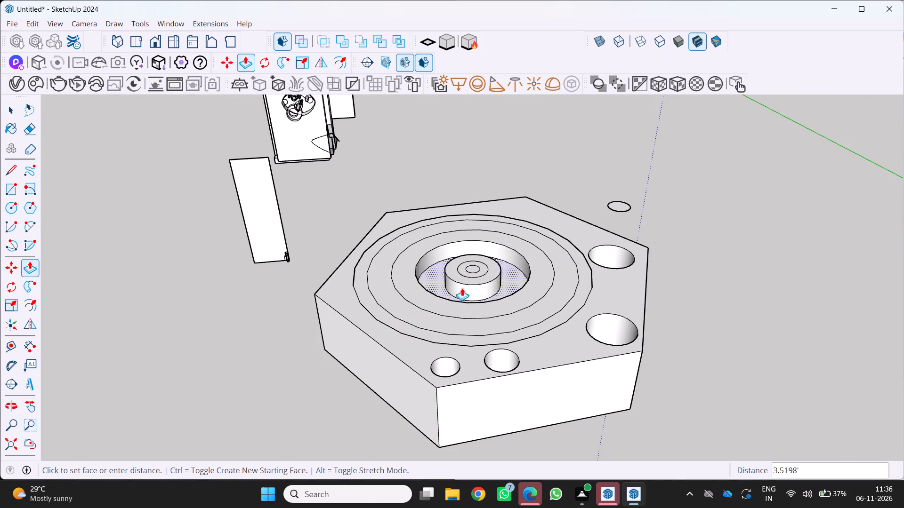
{"action": "left_click", "coordinate": [384, 397]}
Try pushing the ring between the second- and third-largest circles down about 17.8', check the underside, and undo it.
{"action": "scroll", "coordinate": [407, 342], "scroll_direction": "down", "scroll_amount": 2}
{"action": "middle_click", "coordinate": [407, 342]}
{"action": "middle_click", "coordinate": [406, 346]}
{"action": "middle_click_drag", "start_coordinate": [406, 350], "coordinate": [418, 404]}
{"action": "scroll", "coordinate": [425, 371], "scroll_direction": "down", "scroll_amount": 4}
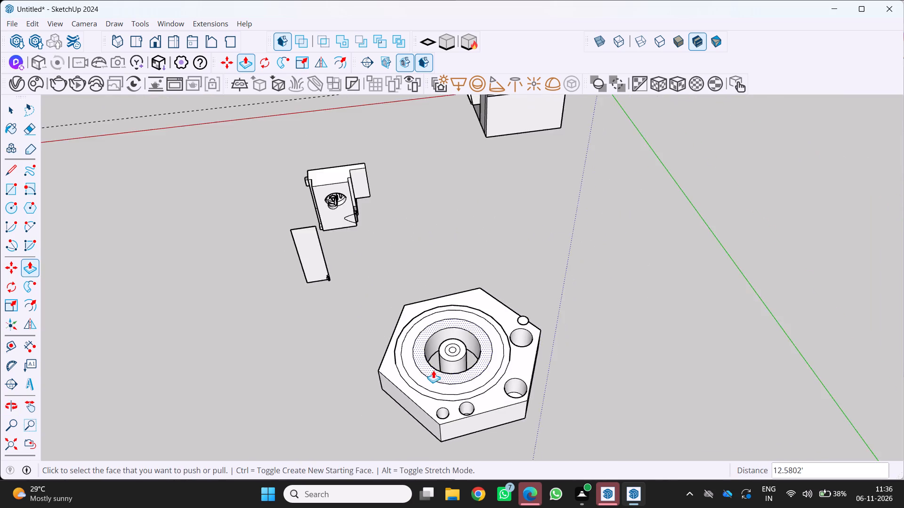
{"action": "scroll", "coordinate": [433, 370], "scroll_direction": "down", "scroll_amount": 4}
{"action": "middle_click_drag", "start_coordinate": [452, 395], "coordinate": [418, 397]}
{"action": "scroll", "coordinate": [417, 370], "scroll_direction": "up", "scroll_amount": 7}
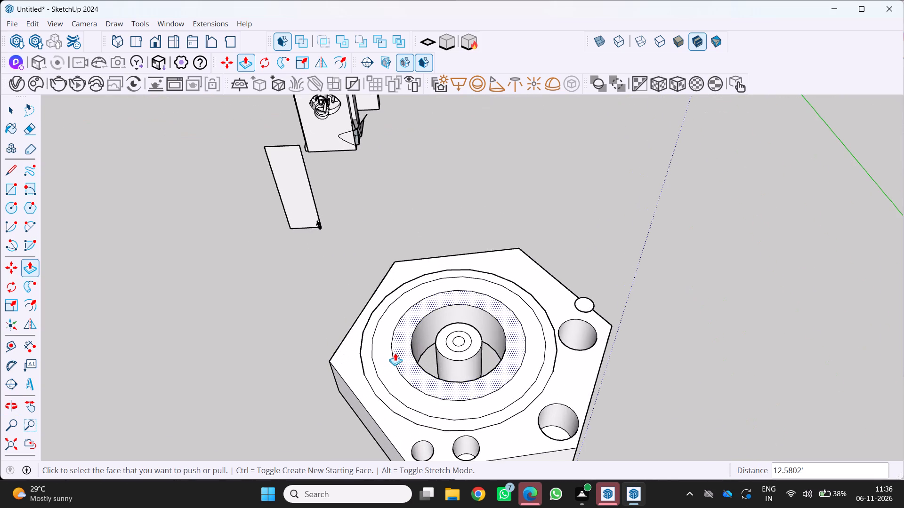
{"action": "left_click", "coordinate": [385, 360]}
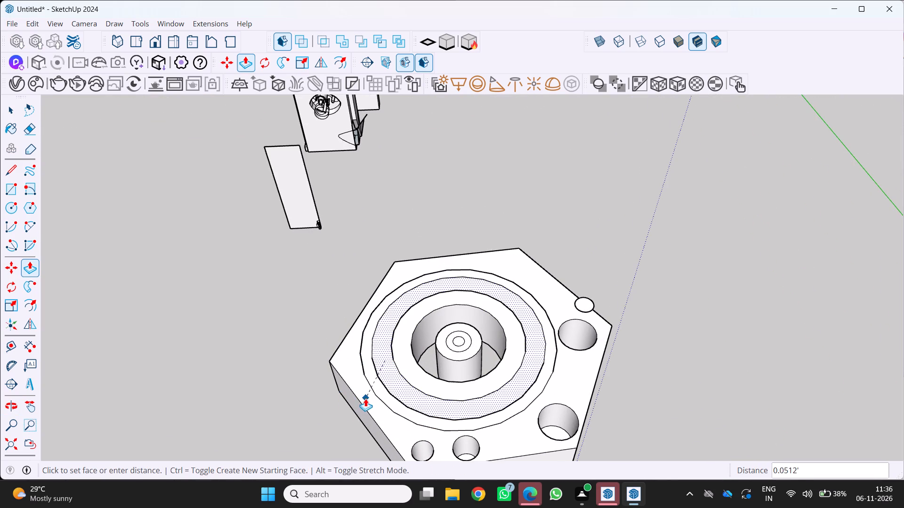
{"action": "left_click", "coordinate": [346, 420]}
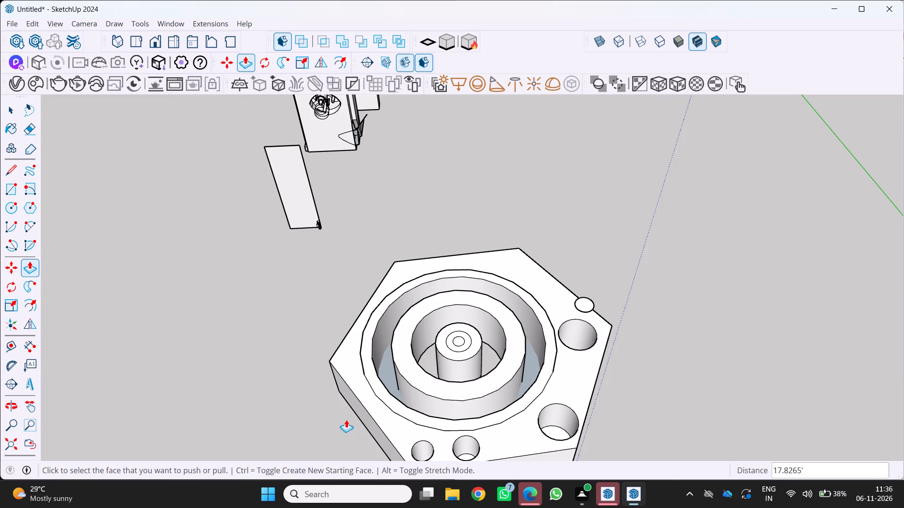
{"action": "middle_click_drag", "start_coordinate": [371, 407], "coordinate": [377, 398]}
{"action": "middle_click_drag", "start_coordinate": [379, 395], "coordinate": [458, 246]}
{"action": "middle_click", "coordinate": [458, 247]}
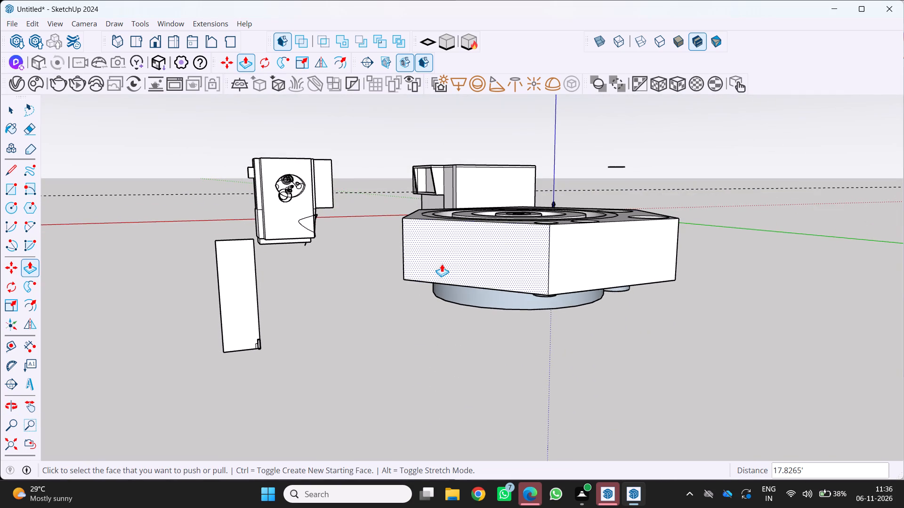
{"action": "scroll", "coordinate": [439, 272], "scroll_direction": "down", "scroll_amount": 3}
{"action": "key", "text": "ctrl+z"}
Push the ring between the second- and third-largest circles down about 12.6' to form an outer groove.
{"action": "middle_click_drag", "start_coordinate": [448, 238], "coordinate": [422, 325]}
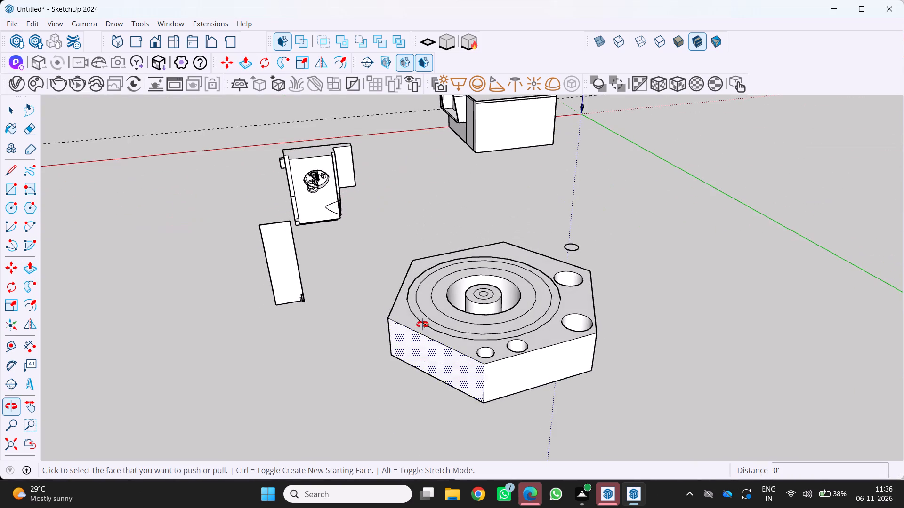
{"action": "middle_click", "coordinate": [422, 325]}
{"action": "scroll", "coordinate": [446, 317], "scroll_direction": "up", "scroll_amount": 4}
{"action": "left_click", "coordinate": [437, 318]}
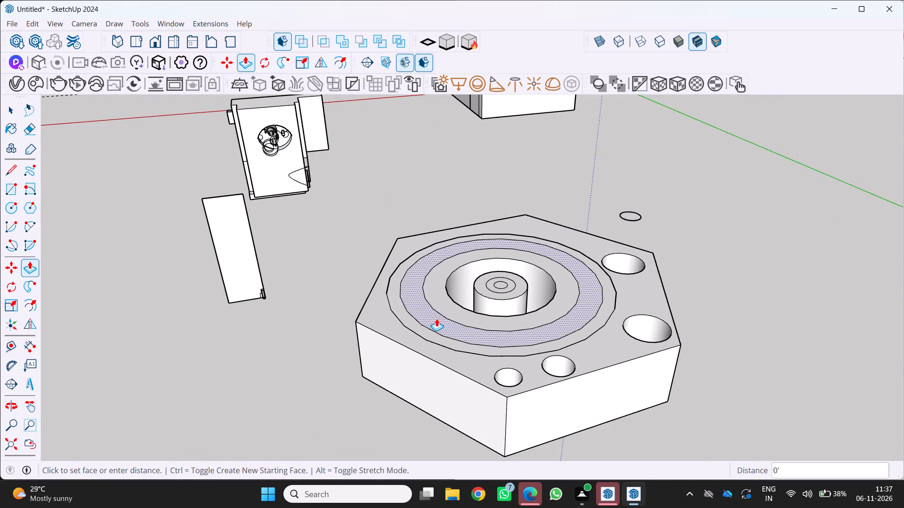
{"action": "left_click", "coordinate": [400, 398]}
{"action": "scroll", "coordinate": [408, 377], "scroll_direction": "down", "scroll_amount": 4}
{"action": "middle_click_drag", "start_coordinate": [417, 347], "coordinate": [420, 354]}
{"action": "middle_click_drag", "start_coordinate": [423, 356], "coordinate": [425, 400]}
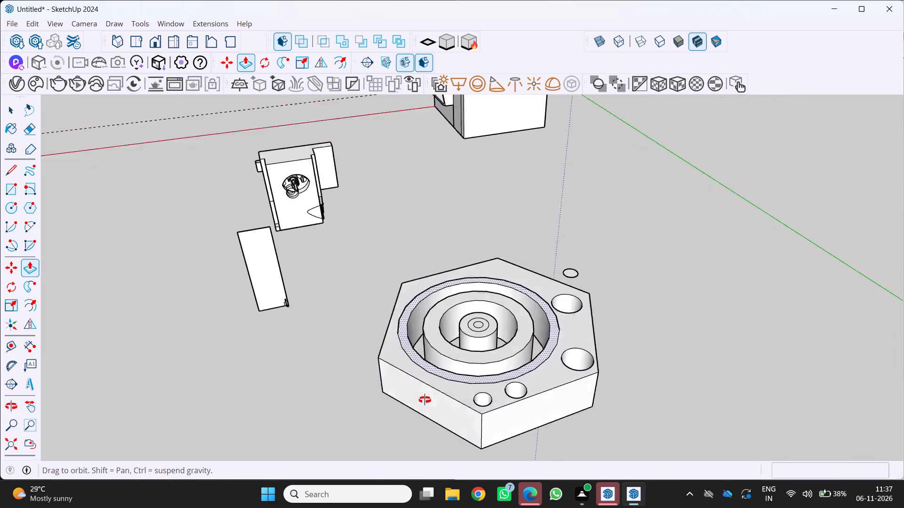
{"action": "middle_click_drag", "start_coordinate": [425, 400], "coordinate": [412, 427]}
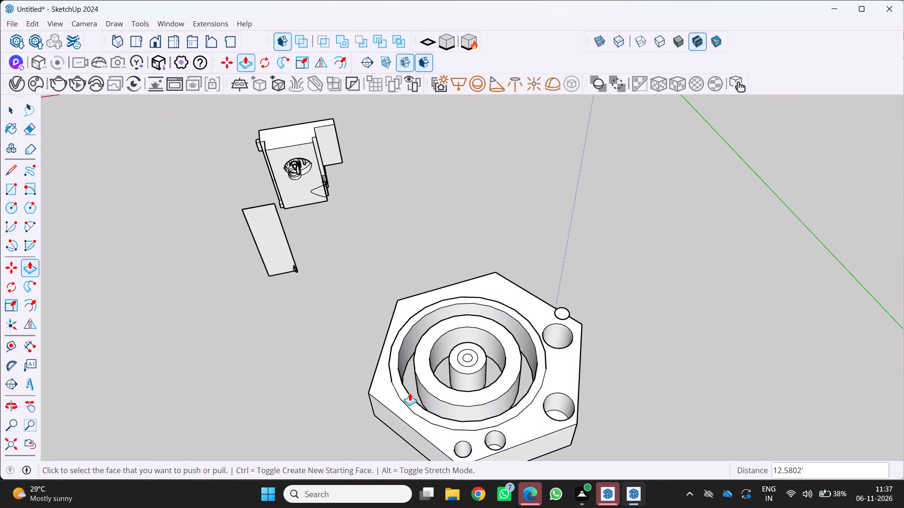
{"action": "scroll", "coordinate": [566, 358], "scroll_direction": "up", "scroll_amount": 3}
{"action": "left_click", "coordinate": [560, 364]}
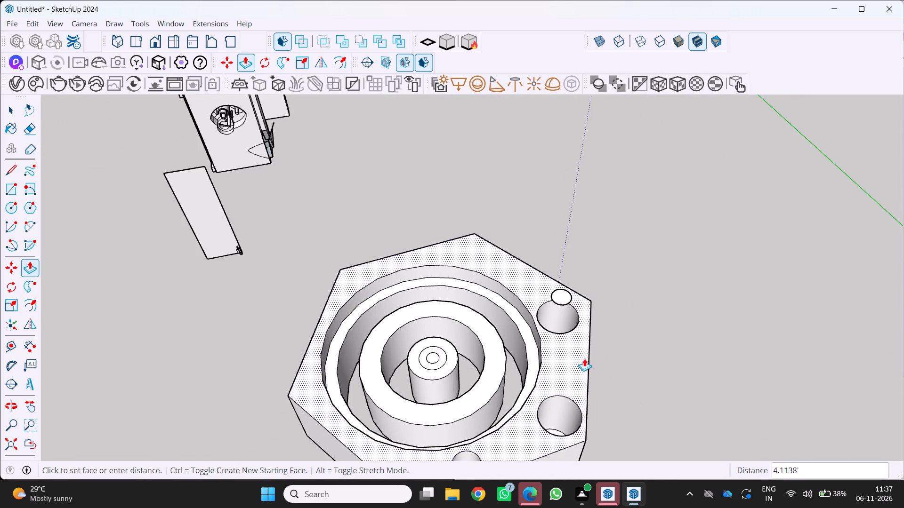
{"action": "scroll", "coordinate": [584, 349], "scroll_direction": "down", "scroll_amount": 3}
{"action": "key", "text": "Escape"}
Erase the small circle floating just behind the hexagonal prism's side corner.
{"action": "middle_click_drag", "start_coordinate": [583, 350], "coordinate": [588, 328]}
{"action": "middle_click_drag", "start_coordinate": [589, 325], "coordinate": [607, 281]}
{"action": "middle_click_drag", "start_coordinate": [611, 274], "coordinate": [629, 230]}
{"action": "middle_click", "coordinate": [629, 230]}
{"action": "key", "text": "e"}
{"action": "left_click_drag", "start_coordinate": [579, 233], "coordinate": [589, 251]}
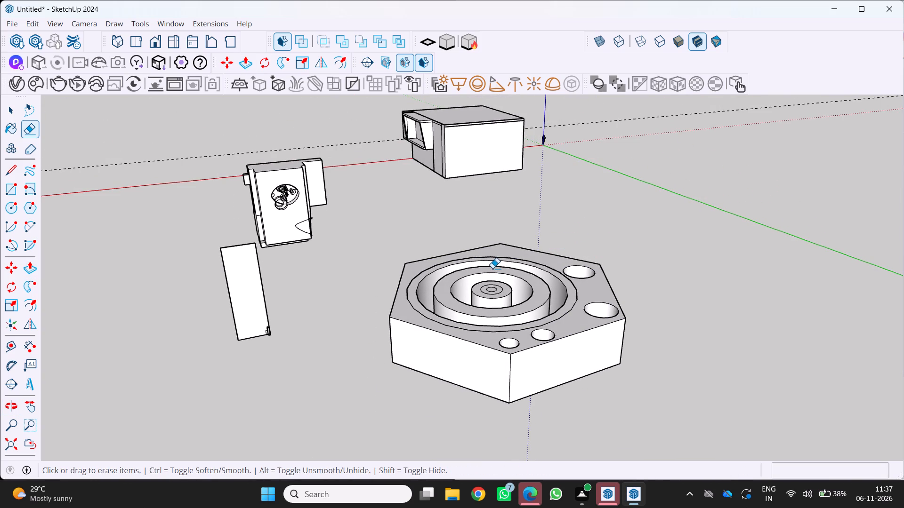
Examine the hexagonal block's grooves, central post and holes from several angles.
{"action": "middle_click_drag", "start_coordinate": [487, 275], "coordinate": [741, 309]}
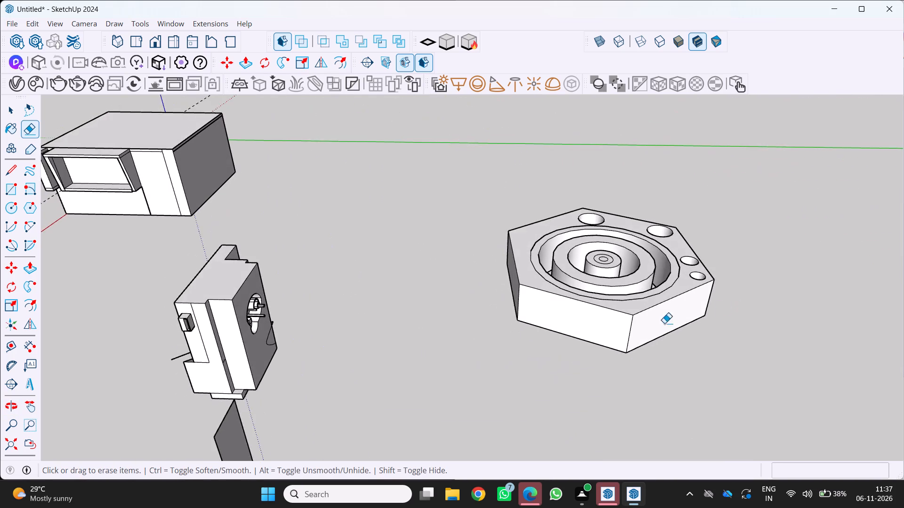
{"action": "scroll", "coordinate": [635, 319], "scroll_direction": "up", "scroll_amount": 2}
{"action": "scroll", "coordinate": [592, 347], "scroll_direction": "up", "scroll_amount": 3}
{"action": "middle_click_drag", "start_coordinate": [605, 354], "coordinate": [625, 369]}
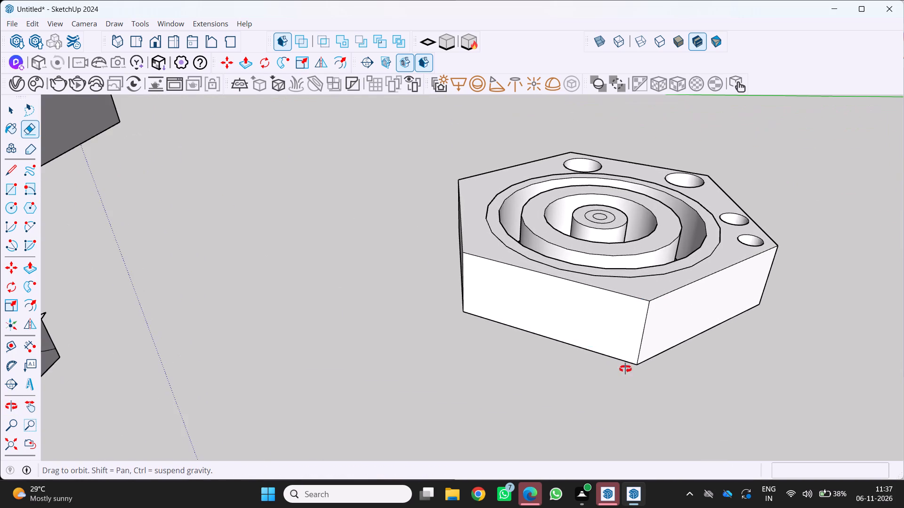
{"action": "middle_click_drag", "start_coordinate": [625, 369], "coordinate": [686, 386]}
{"action": "middle_click", "coordinate": [686, 386]}
{"action": "middle_click_drag", "start_coordinate": [476, 326], "coordinate": [502, 335]}
{"action": "middle_click_drag", "start_coordinate": [505, 337], "coordinate": [573, 353]}
{"action": "middle_click", "coordinate": [573, 353]}
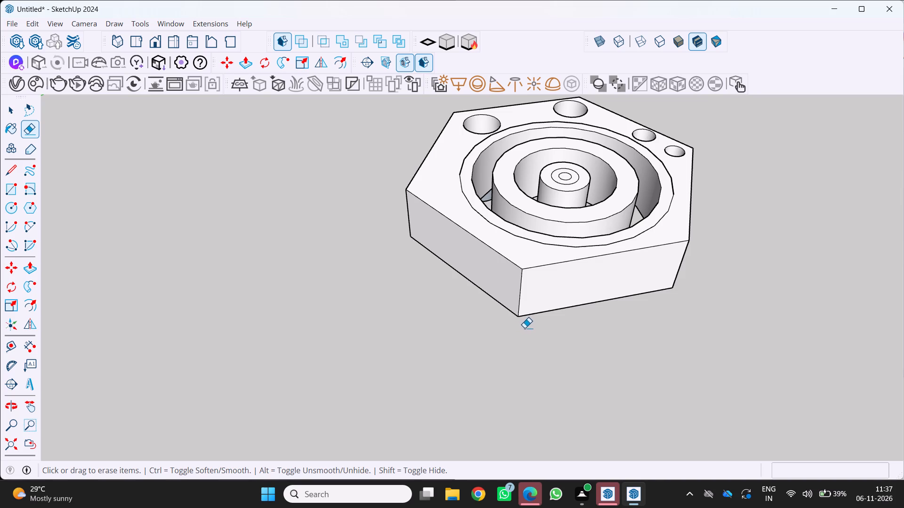
Examine the hexagonal block's ring grooves, central post and round holes from above and from its sides.
{"action": "scroll", "coordinate": [525, 330], "scroll_direction": "down", "scroll_amount": 2}
{"action": "middle_click_drag", "start_coordinate": [525, 331], "coordinate": [517, 342]}
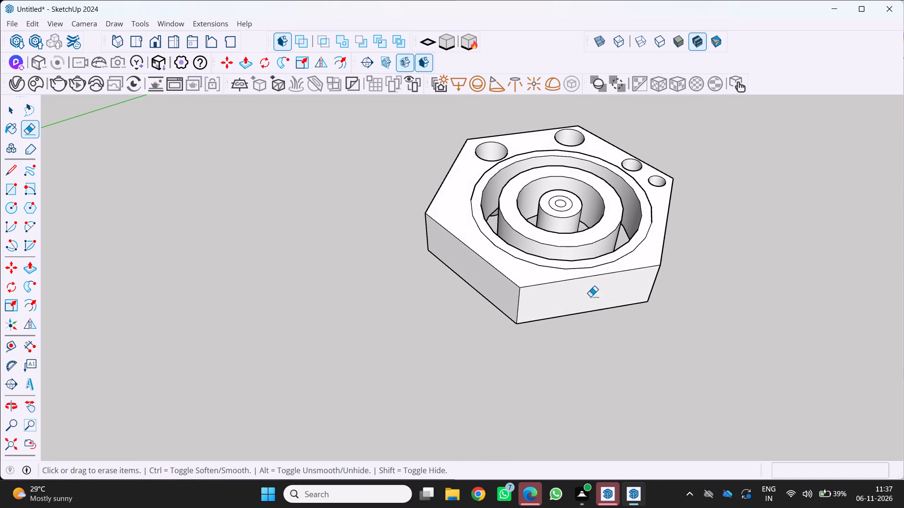
{"action": "scroll", "coordinate": [585, 271], "scroll_direction": "up", "scroll_amount": 1}
{"action": "middle_click_drag", "start_coordinate": [550, 294], "coordinate": [486, 367]}
{"action": "scroll", "coordinate": [487, 379], "scroll_direction": "up", "scroll_amount": 1}
{"action": "scroll", "coordinate": [509, 297], "scroll_direction": "up", "scroll_amount": 4}
{"action": "middle_click_drag", "start_coordinate": [498, 289], "coordinate": [500, 349]}
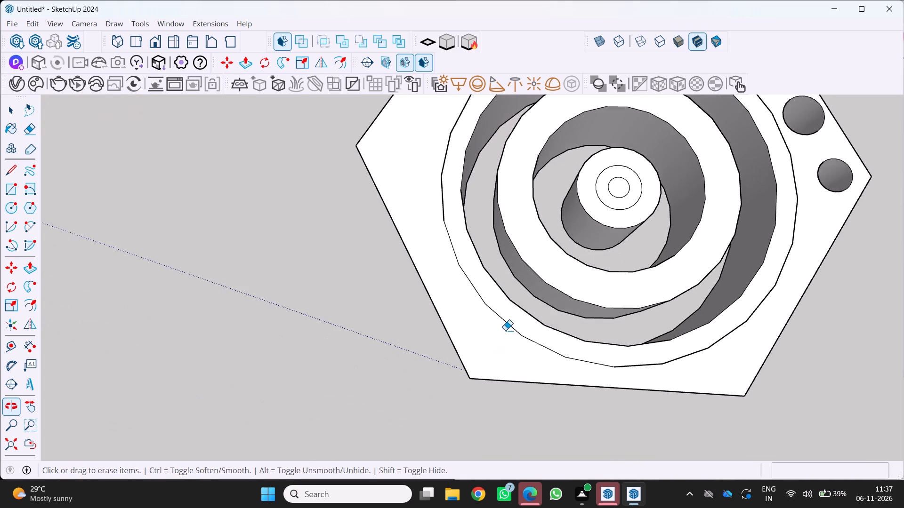
{"action": "scroll", "coordinate": [504, 325], "scroll_direction": "down", "scroll_amount": 7}
{"action": "middle_click_drag", "start_coordinate": [491, 341], "coordinate": [474, 329]}
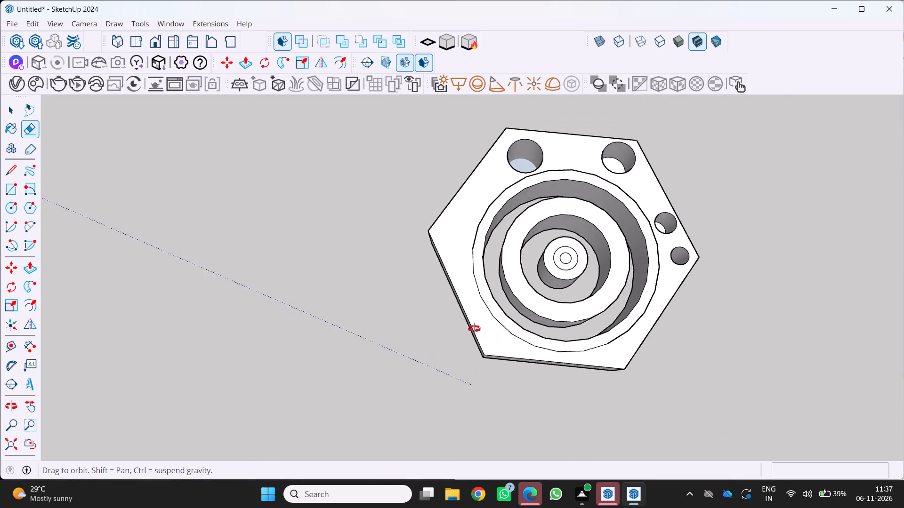
{"action": "middle_click_drag", "start_coordinate": [474, 329], "coordinate": [370, 242]}
{"action": "scroll", "coordinate": [474, 293], "scroll_direction": "up", "scroll_amount": 3}
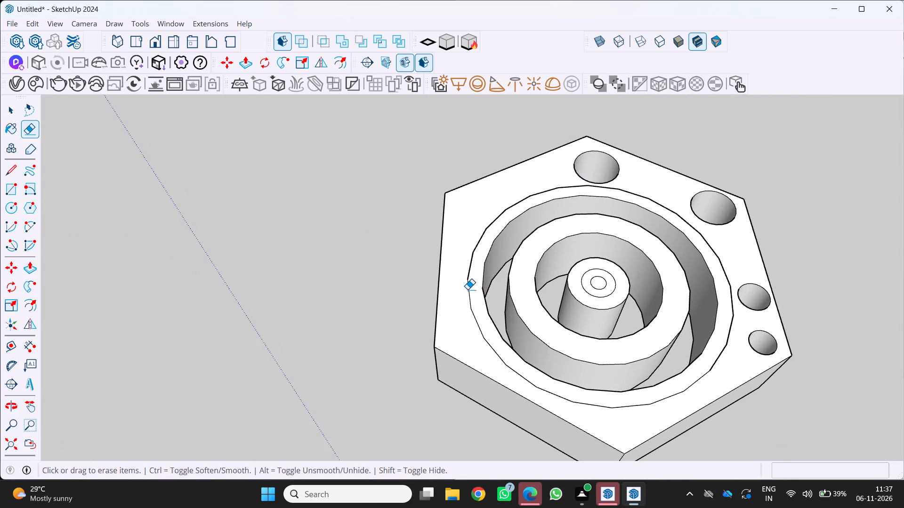
{"action": "middle_click_drag", "start_coordinate": [472, 295], "coordinate": [391, 335]}
{"action": "middle_click", "coordinate": [391, 334]}
{"action": "scroll", "coordinate": [422, 280], "scroll_direction": "down", "scroll_amount": 11}
{"action": "scroll", "coordinate": [441, 304], "scroll_direction": "up", "scroll_amount": 4}
{"action": "middle_click_drag", "start_coordinate": [439, 324], "coordinate": [590, 286]}
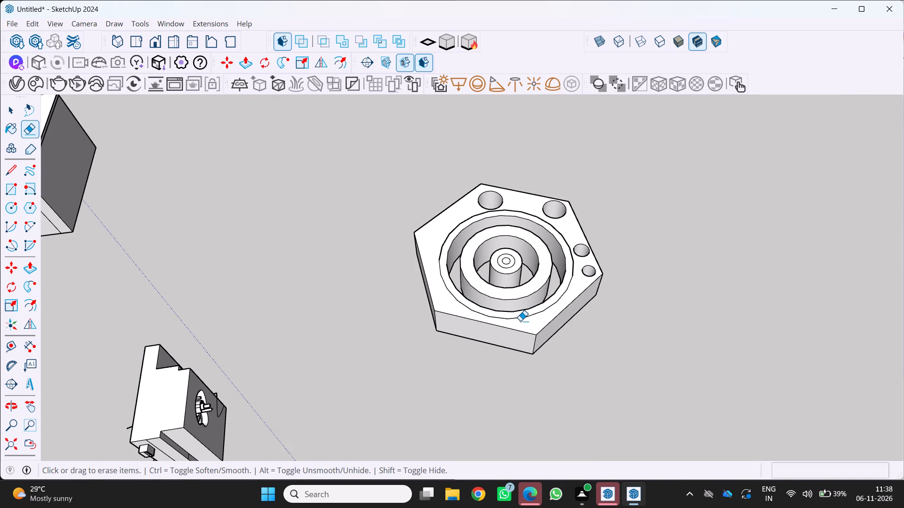
{"action": "middle_click_drag", "start_coordinate": [528, 321], "coordinate": [383, 302]}
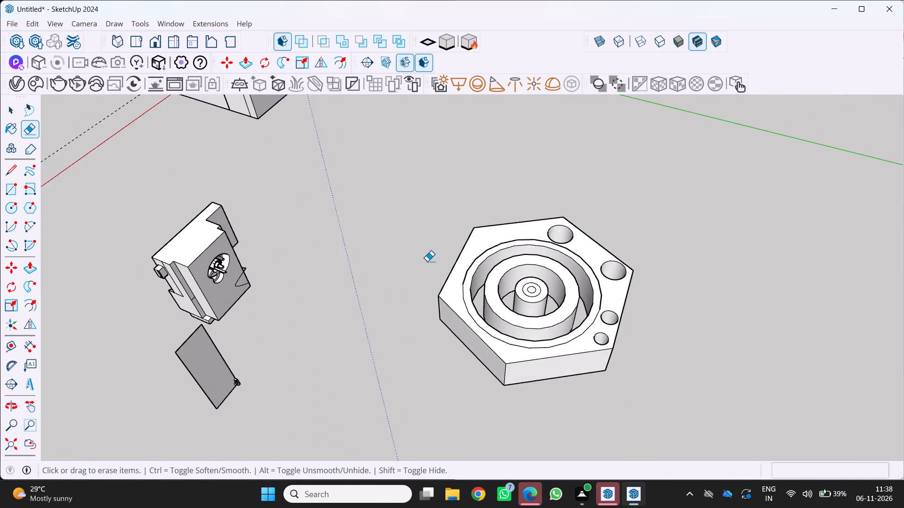
Examine the arrangement of the recessed block, the small circle-marked solid and the hexagonal block from several angles.
{"action": "scroll", "coordinate": [427, 261], "scroll_direction": "down", "scroll_amount": 12}
{"action": "scroll", "coordinate": [324, 236], "scroll_direction": "up", "scroll_amount": 3}
{"action": "middle_click_drag", "start_coordinate": [329, 226], "coordinate": [519, 214]}
{"action": "middle_click", "coordinate": [519, 214]}
{"action": "scroll", "coordinate": [388, 337], "scroll_direction": "up", "scroll_amount": 3}
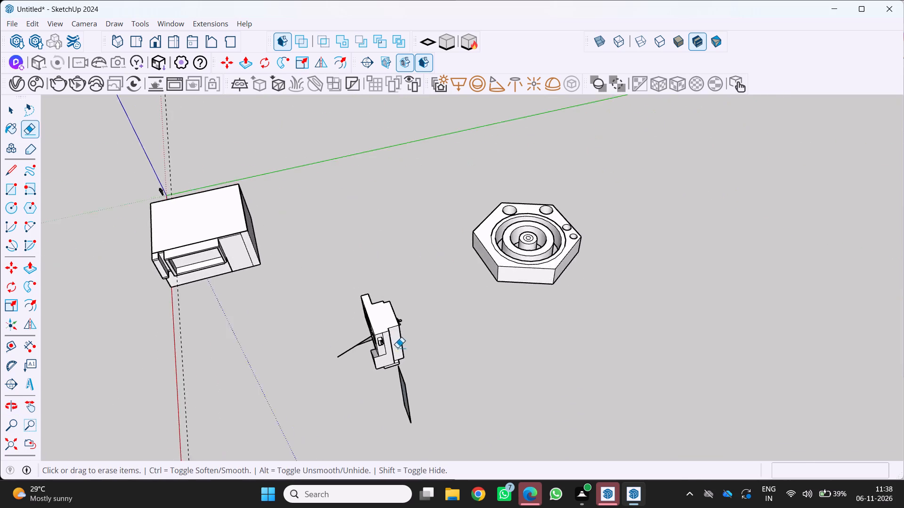
{"action": "middle_click_drag", "start_coordinate": [399, 348], "coordinate": [542, 259]}
{"action": "middle_click", "coordinate": [543, 258]}
{"action": "scroll", "coordinate": [412, 361], "scroll_direction": "up", "scroll_amount": 5}
{"action": "middle_click_drag", "start_coordinate": [423, 351], "coordinate": [525, 316]}
{"action": "middle_click", "coordinate": [525, 314]}
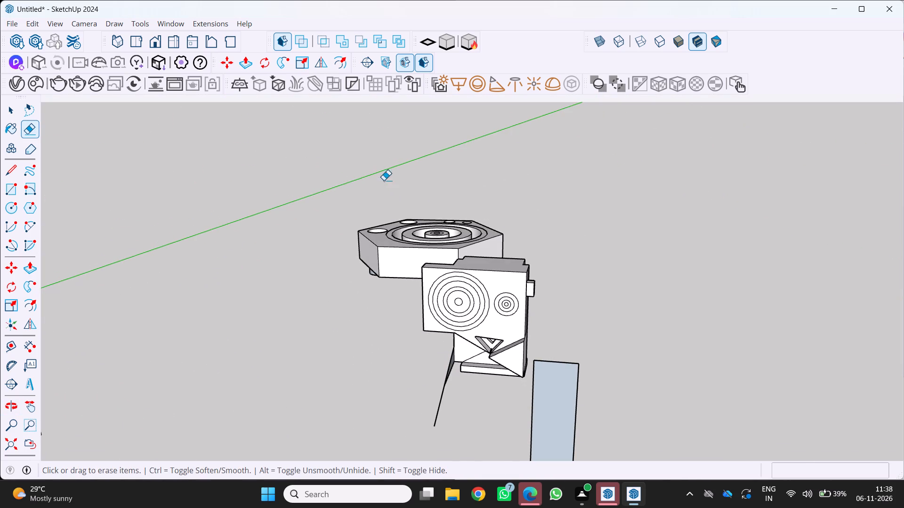
{"action": "scroll", "coordinate": [42, 122], "scroll_direction": "down", "scroll_amount": 6}
{"action": "scroll", "coordinate": [105, 137], "scroll_direction": "down", "scroll_amount": 4}
{"action": "scroll", "coordinate": [407, 255], "scroll_direction": "up", "scroll_amount": 4}
{"action": "middle_click_drag", "start_coordinate": [448, 270], "coordinate": [565, 294]}
{"action": "scroll", "coordinate": [553, 292], "scroll_direction": "up", "scroll_amount": 1}
{"action": "middle_click_drag", "start_coordinate": [565, 294], "coordinate": [658, 283]}
{"action": "middle_click", "coordinate": [660, 282]}
{"action": "scroll", "coordinate": [661, 282], "scroll_direction": "down", "scroll_amount": 17}
{"action": "scroll", "coordinate": [533, 298], "scroll_direction": "up", "scroll_amount": 2}
{"action": "middle_click_drag", "start_coordinate": [530, 303], "coordinate": [384, 293]}
{"action": "scroll", "coordinate": [377, 303], "scroll_direction": "up", "scroll_amount": 3}
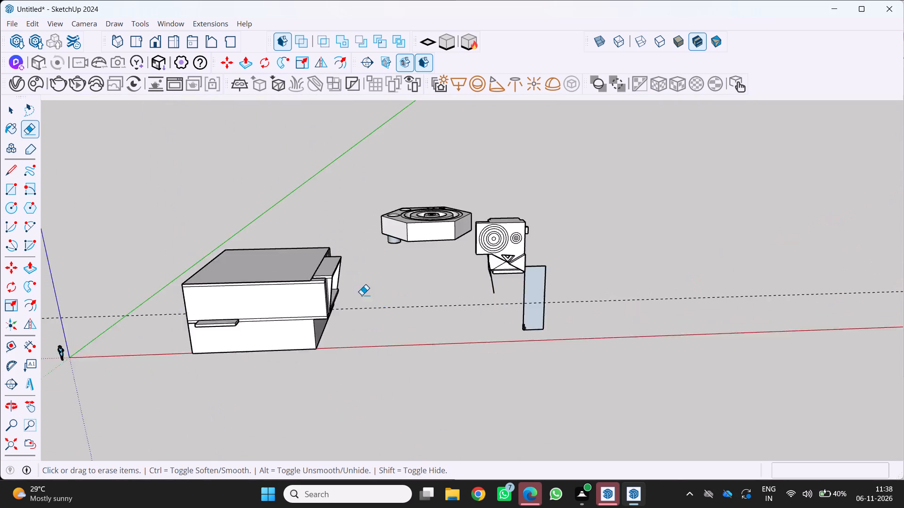
{"action": "scroll", "coordinate": [362, 295], "scroll_direction": "up", "scroll_amount": 8}
{"action": "middle_click_drag", "start_coordinate": [367, 316], "coordinate": [289, 313]}
{"action": "middle_click", "coordinate": [289, 313]}
Draw a flat rectangle about 160.7' by 147.3' on the ground, well away from the existing solids along the red axis.
{"action": "scroll", "coordinate": [286, 289], "scroll_direction": "down", "scroll_amount": 16}
{"action": "scroll", "coordinate": [603, 325], "scroll_direction": "up", "scroll_amount": 2}
{"action": "middle_click_drag", "start_coordinate": [592, 324], "coordinate": [571, 343]}
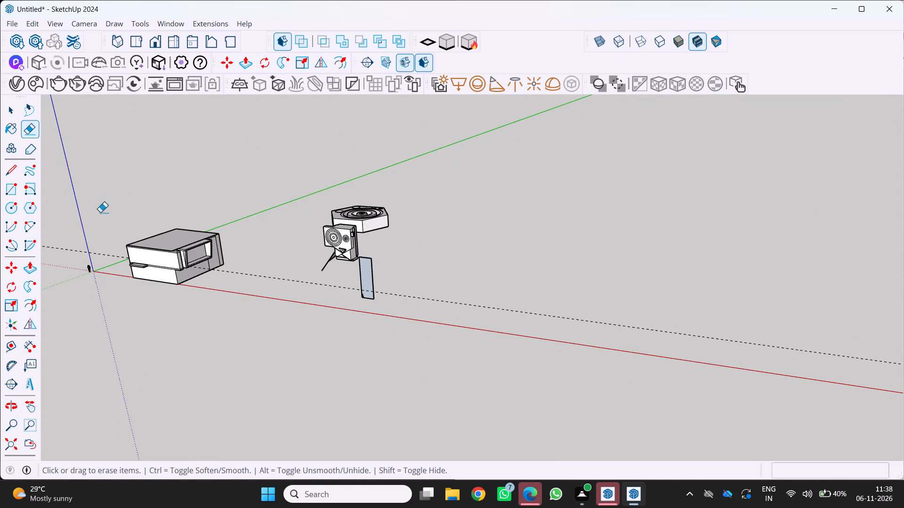
{"action": "left_click", "coordinate": [10, 188]}
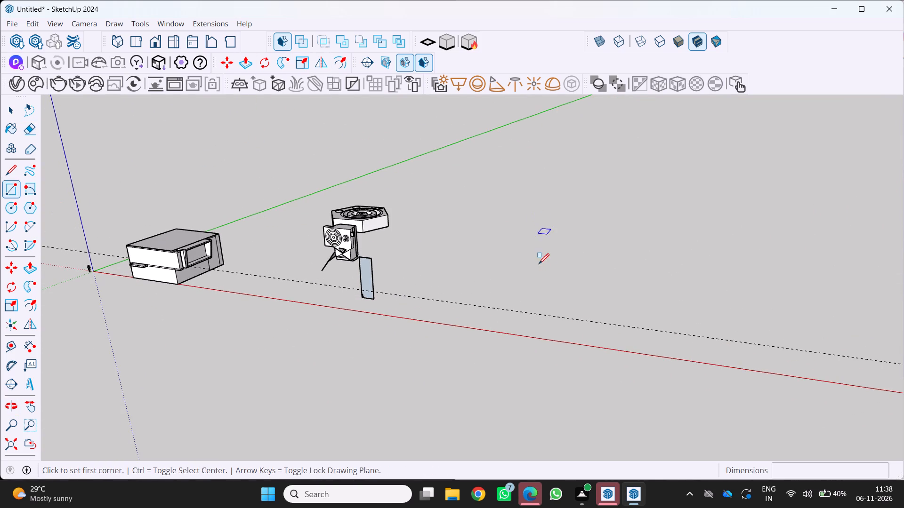
{"action": "left_click", "coordinate": [512, 302]}
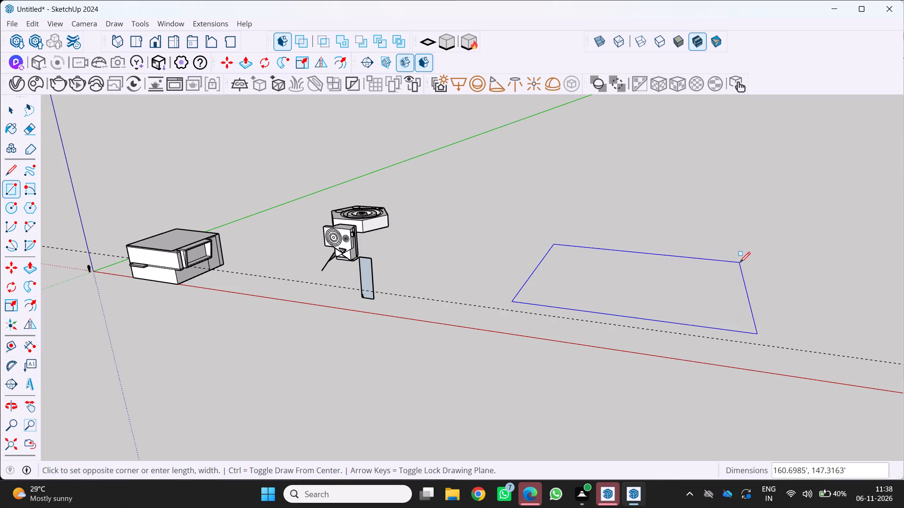
{"action": "left_click", "coordinate": [740, 262]}
Push/Pull the new ground rectangle upward and adjust its height to form a slab about 19.3' thick.
{"action": "scroll", "coordinate": [508, 265], "scroll_direction": "down", "scroll_amount": 5}
{"action": "scroll", "coordinate": [505, 263], "scroll_direction": "up", "scroll_amount": 1}
{"action": "middle_click_drag", "start_coordinate": [505, 263], "coordinate": [504, 237]}
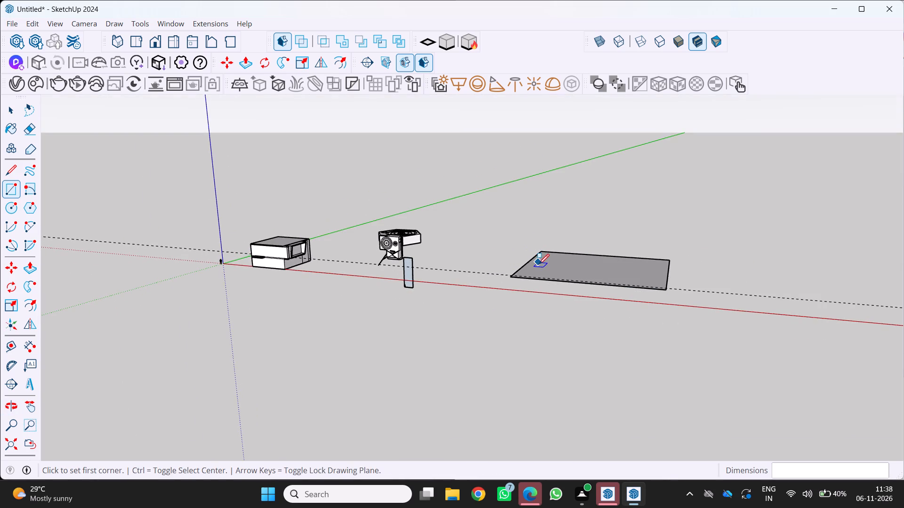
{"action": "scroll", "coordinate": [563, 283], "scroll_direction": "up", "scroll_amount": 3}
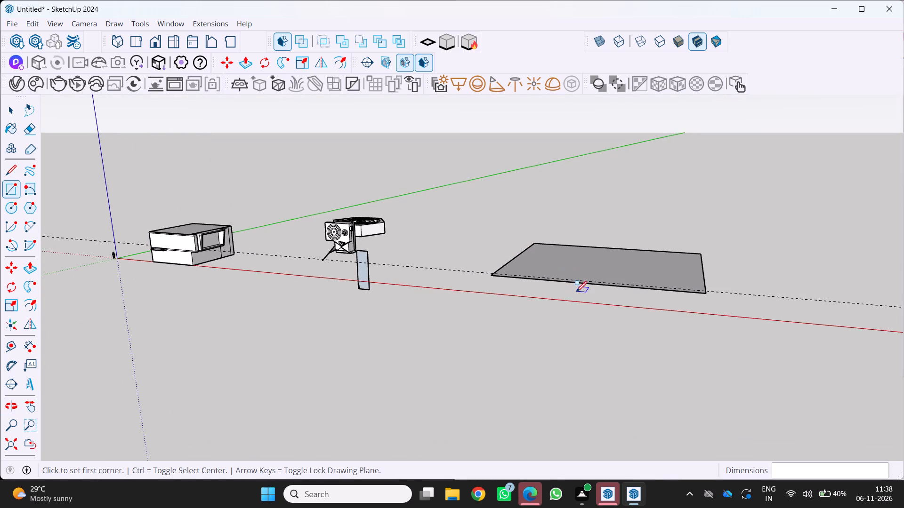
{"action": "key", "text": "p"}
{"action": "left_click", "coordinate": [579, 264]}
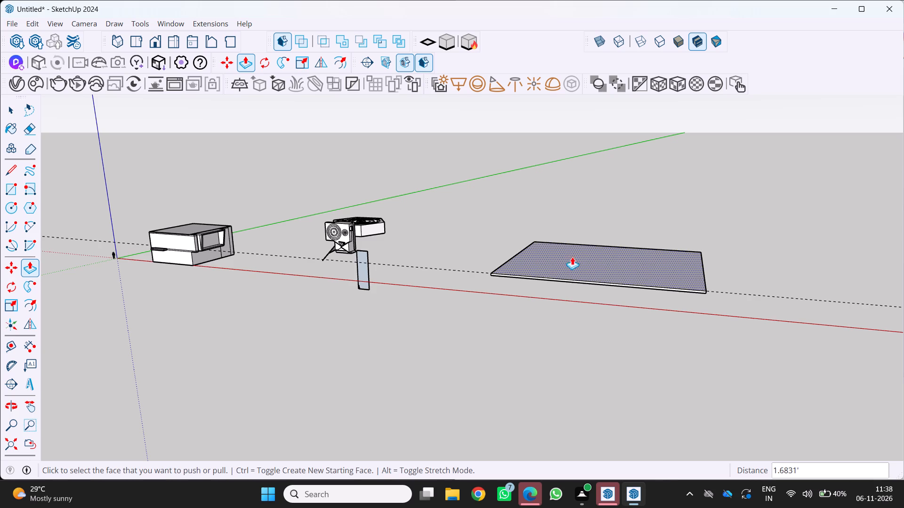
{"action": "left_click_drag", "start_coordinate": [569, 259], "coordinate": [573, 234]}
{"action": "scroll", "coordinate": [544, 265], "scroll_direction": "down", "scroll_amount": 4}
{"action": "middle_click_drag", "start_coordinate": [541, 271], "coordinate": [545, 283]}
{"action": "middle_click", "coordinate": [545, 284]}
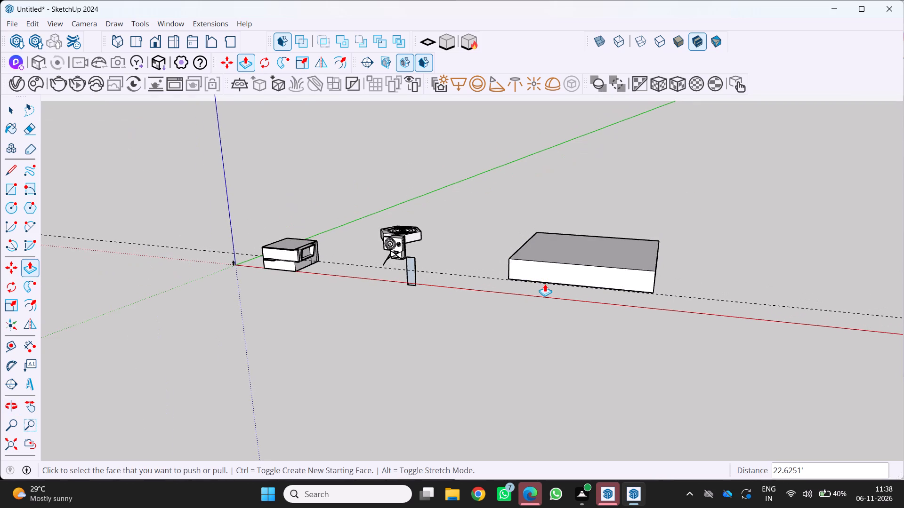
{"action": "scroll", "coordinate": [561, 291], "scroll_direction": "up", "scroll_amount": 3}
{"action": "left_click_drag", "start_coordinate": [583, 252], "coordinate": [583, 257]}
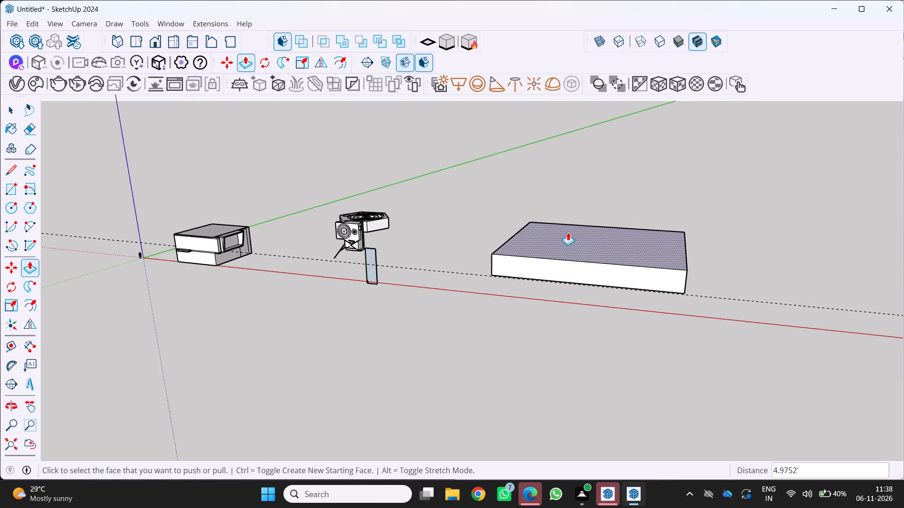
Draw a line across the slab's top face, parallel to and just in front of its back edge.
{"action": "middle_click_drag", "start_coordinate": [557, 221], "coordinate": [551, 259]}
{"action": "middle_click", "coordinate": [551, 259]}
{"action": "scroll", "coordinate": [551, 259], "scroll_direction": "up", "scroll_amount": 1}
{"action": "key", "text": "l"}
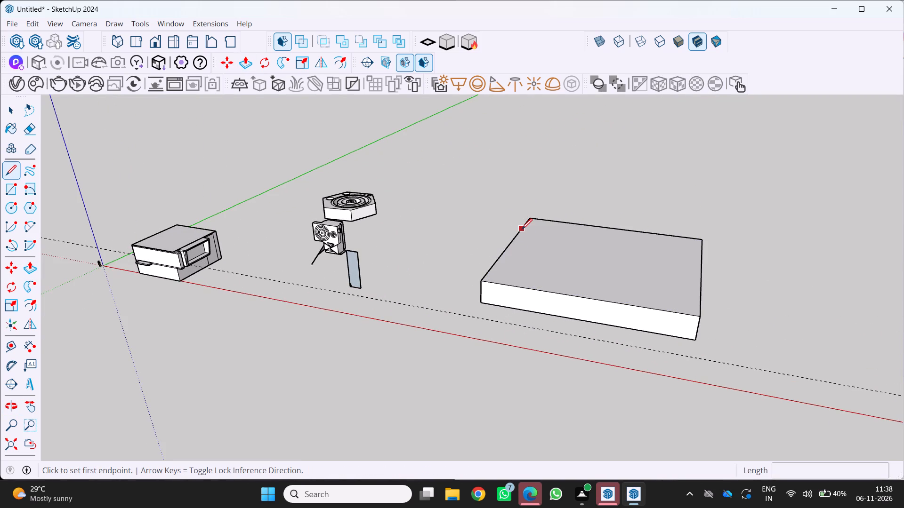
{"action": "left_click_drag", "start_coordinate": [523, 229], "coordinate": [527, 230]}
{"action": "left_click", "coordinate": [701, 251]}
{"action": "key", "text": "space"}
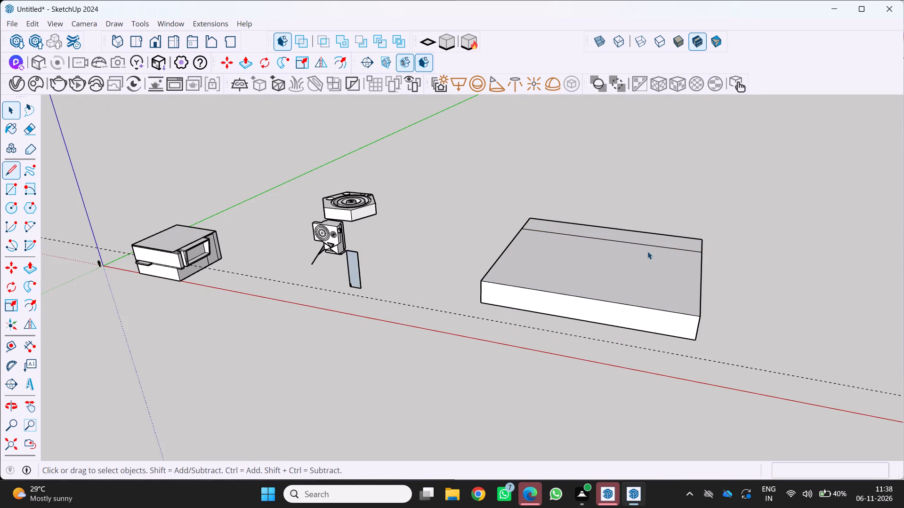
Push/Pull the narrow strip along the slab's back edge up about 77.6' to form an upright back wall.
{"action": "key", "text": "p"}
{"action": "left_click", "coordinate": [623, 228]}
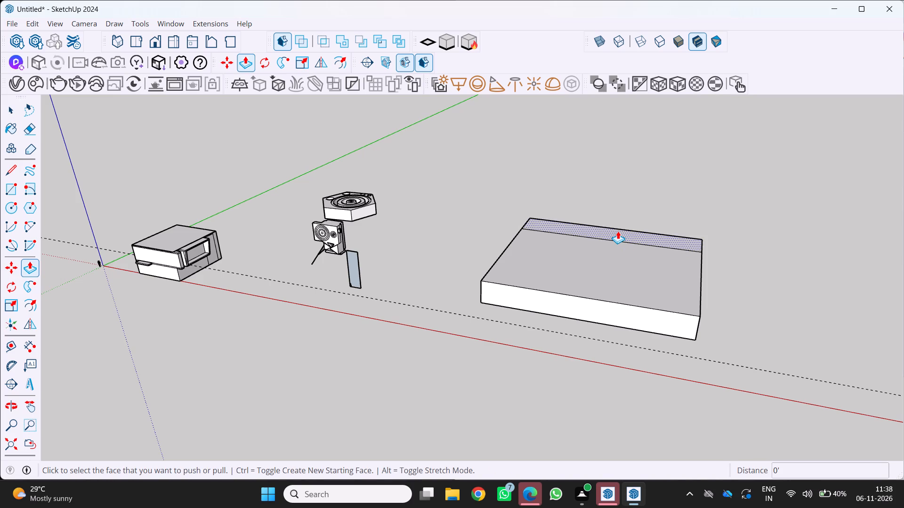
{"action": "left_click", "coordinate": [618, 231]}
{"action": "scroll", "coordinate": [636, 170], "scroll_direction": "down", "scroll_amount": 5}
{"action": "left_click_drag", "start_coordinate": [638, 158], "coordinate": [634, 162]}
{"action": "scroll", "coordinate": [588, 256], "scroll_direction": "up", "scroll_amount": 1}
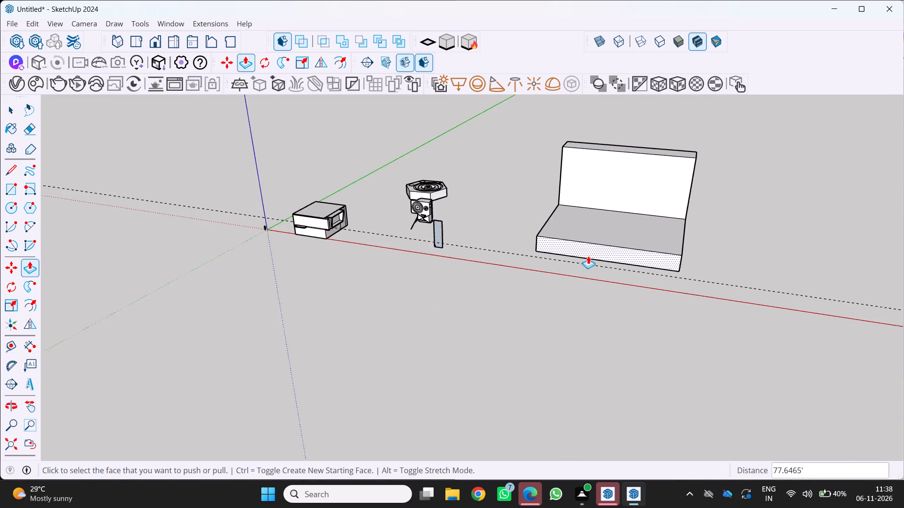
Push the back wall's large inner face back about 13' to make the wall thinner.
{"action": "middle_click_drag", "start_coordinate": [588, 256], "coordinate": [474, 233]}
{"action": "scroll", "coordinate": [576, 223], "scroll_direction": "up", "scroll_amount": 4}
{"action": "middle_click_drag", "start_coordinate": [618, 235], "coordinate": [512, 253]}
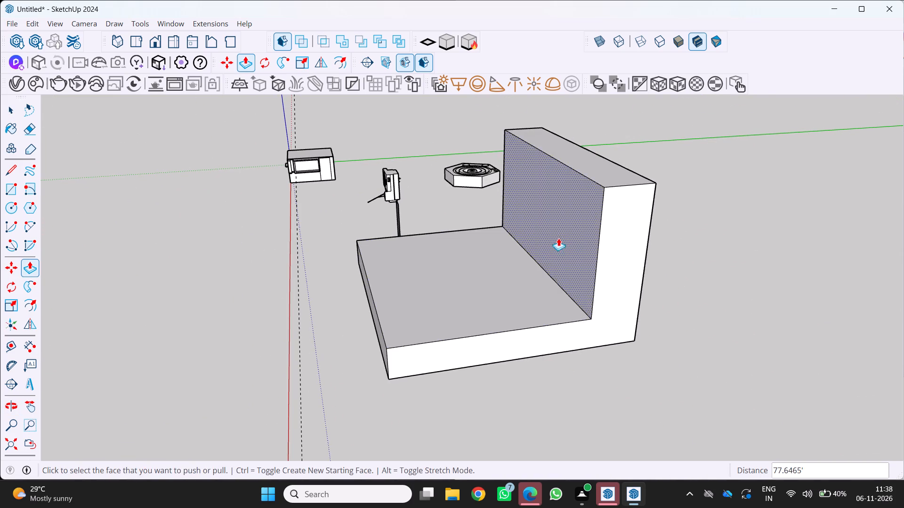
{"action": "left_click_drag", "start_coordinate": [563, 237], "coordinate": [582, 235]}
Draw a vertical rectangle about 6.1' by 19.3' on the slab's front face, starting at the top corner nearest the other solids.
{"action": "middle_click_drag", "start_coordinate": [443, 303], "coordinate": [587, 295]}
{"action": "scroll", "coordinate": [535, 271], "scroll_direction": "down", "scroll_amount": 5}
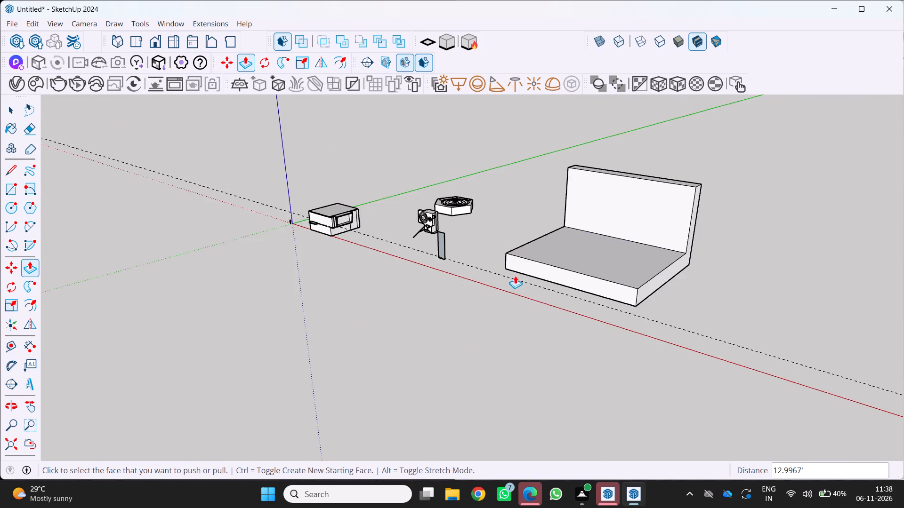
{"action": "scroll", "coordinate": [501, 279], "scroll_direction": "up", "scroll_amount": 3}
{"action": "middle_click_drag", "start_coordinate": [497, 270], "coordinate": [542, 241]}
{"action": "scroll", "coordinate": [517, 257], "scroll_direction": "up", "scroll_amount": 1}
{"action": "scroll", "coordinate": [545, 228], "scroll_direction": "up", "scroll_amount": 7}
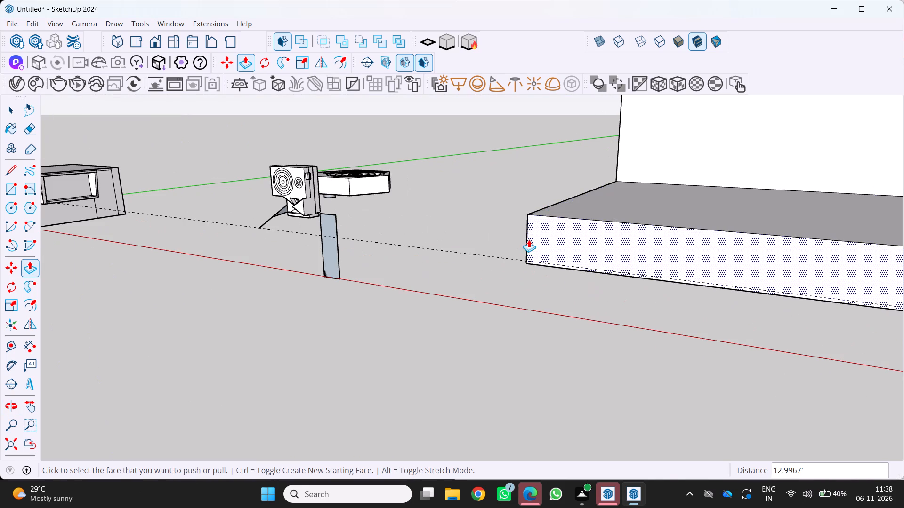
{"action": "scroll", "coordinate": [541, 255], "scroll_direction": "up", "scroll_amount": 1}
{"action": "key", "text": "r"}
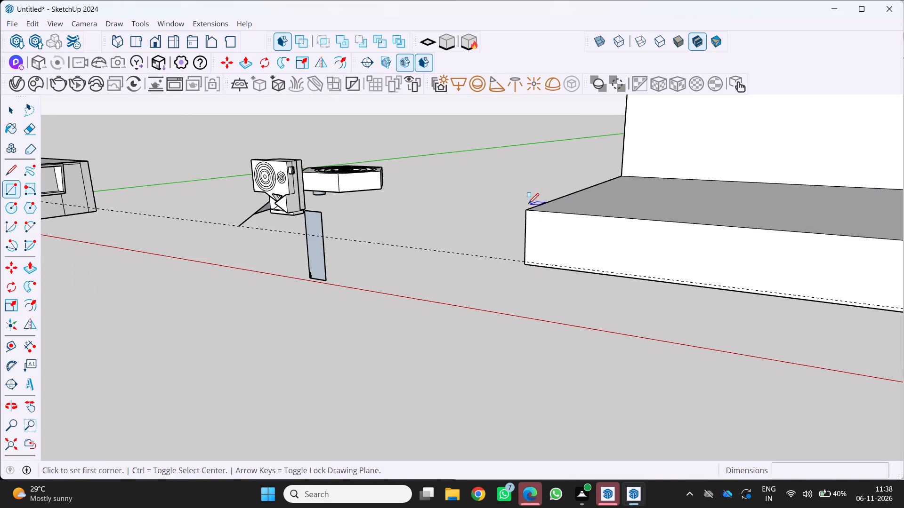
{"action": "left_click", "coordinate": [526, 213]}
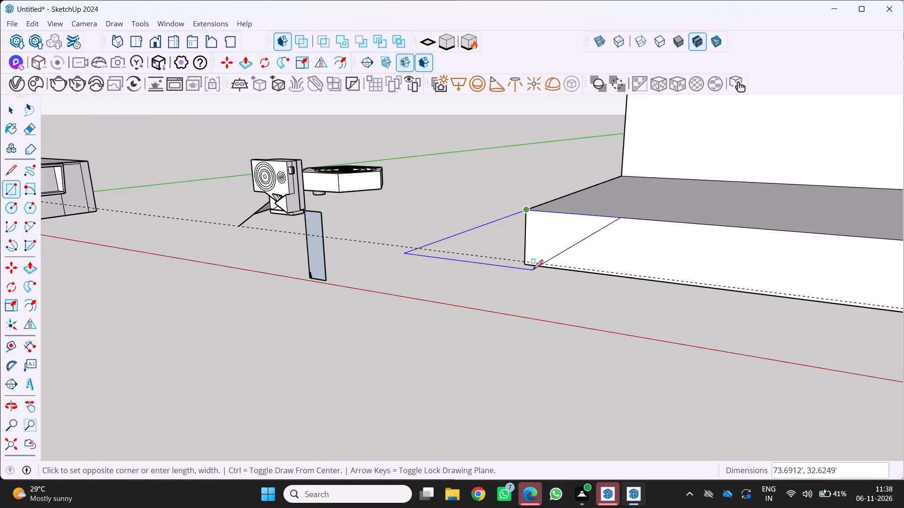
{"action": "scroll", "coordinate": [538, 273], "scroll_direction": "up", "scroll_amount": 8}
{"action": "key", "text": "Left"}
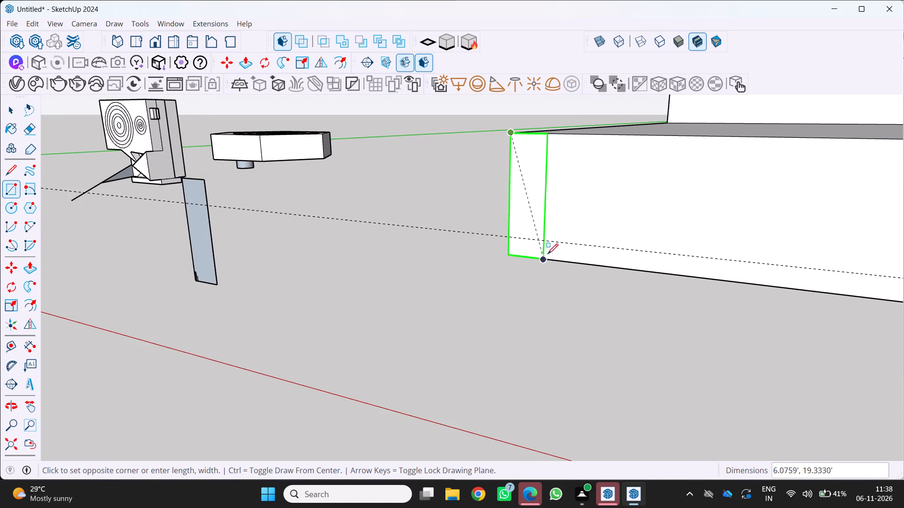
{"action": "left_click", "coordinate": [543, 258]}
{"action": "scroll", "coordinate": [542, 254], "scroll_direction": "down", "scroll_amount": 5}
{"action": "key", "text": "space"}
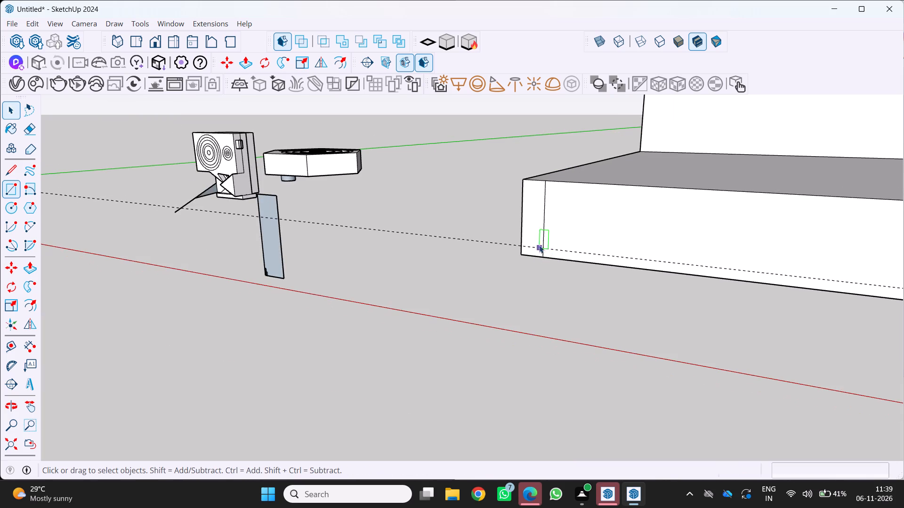
Copy the narrow rectangle's four edges about 155' along the slab's front face to its opposite end.
{"action": "left_click", "coordinate": [544, 238]}
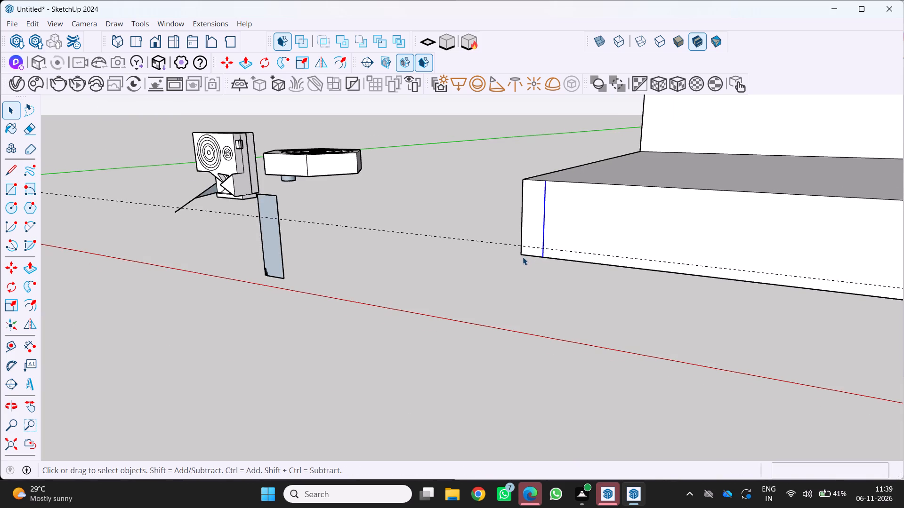
{"action": "scroll", "coordinate": [521, 258], "scroll_direction": "down", "scroll_amount": 2}
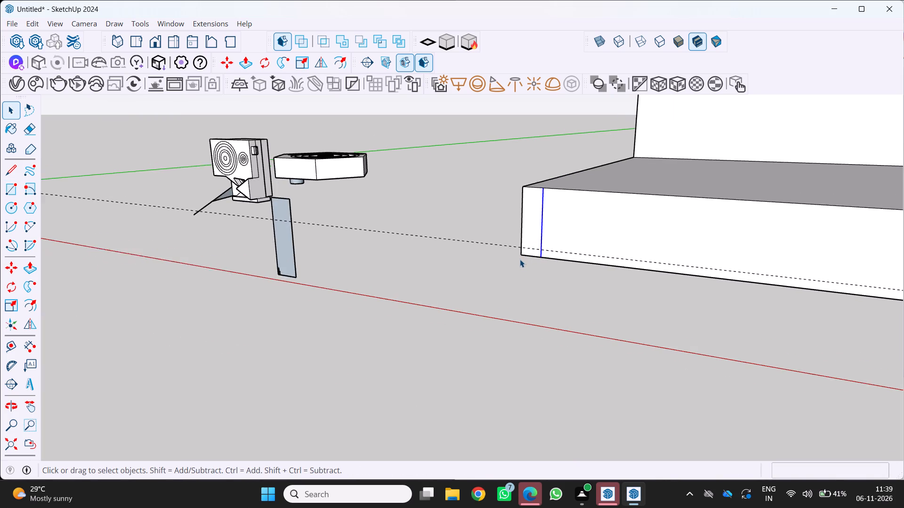
{"action": "scroll", "coordinate": [520, 259], "scroll_direction": "down", "scroll_amount": 2}
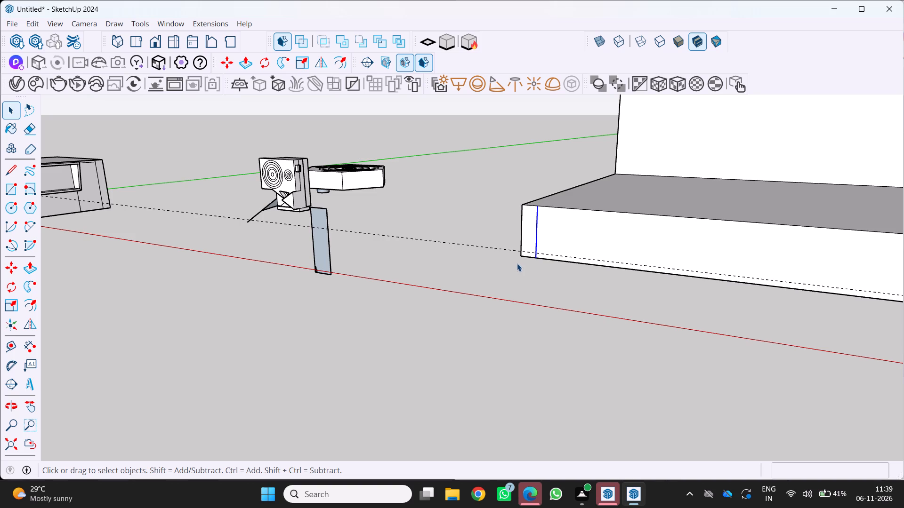
{"action": "scroll", "coordinate": [527, 254], "scroll_direction": "up", "scroll_amount": 3, "text": "shift"}
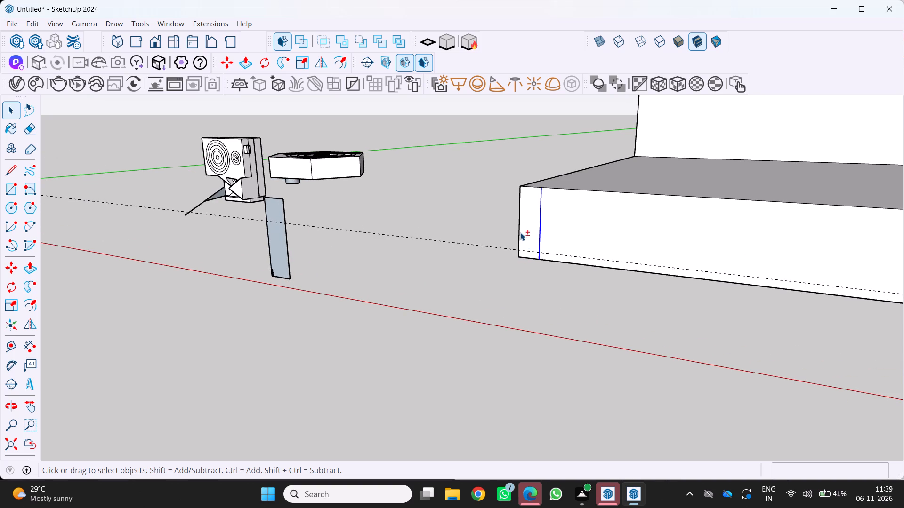
{"action": "left_click", "coordinate": [517, 231], "text": "shift"}
{"action": "scroll", "coordinate": [519, 262], "scroll_direction": "up", "scroll_amount": 4, "text": "shift"}
{"action": "left_click", "coordinate": [527, 256], "text": "shift"}
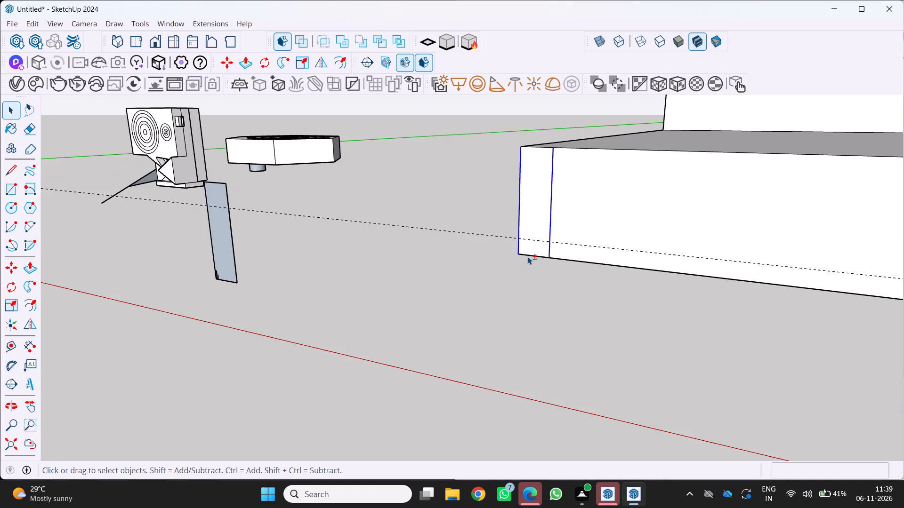
{"action": "left_click", "coordinate": [545, 146], "text": "shift"}
{"action": "key", "text": "m"}
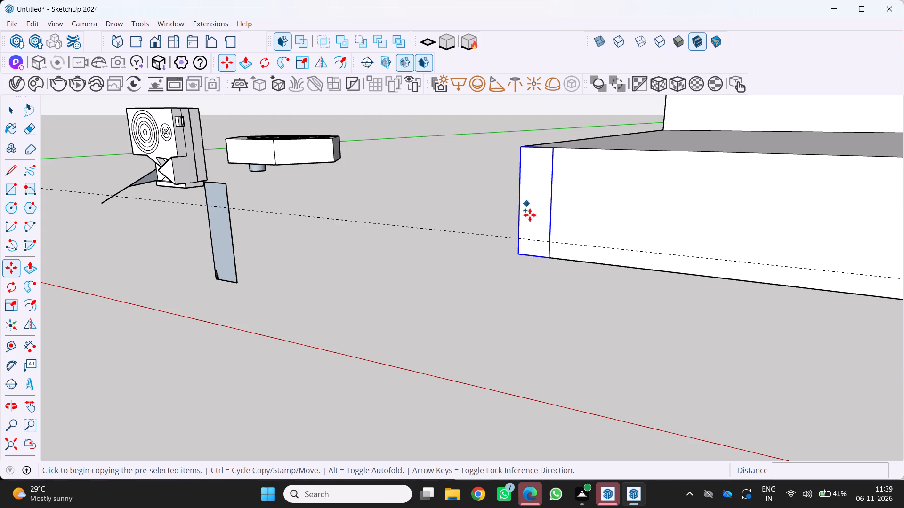
{"action": "scroll", "coordinate": [534, 274], "scroll_direction": "up", "scroll_amount": 2}
{"action": "left_click", "coordinate": [553, 253]}
{"action": "scroll", "coordinate": [578, 269], "scroll_direction": "down", "scroll_amount": 13}
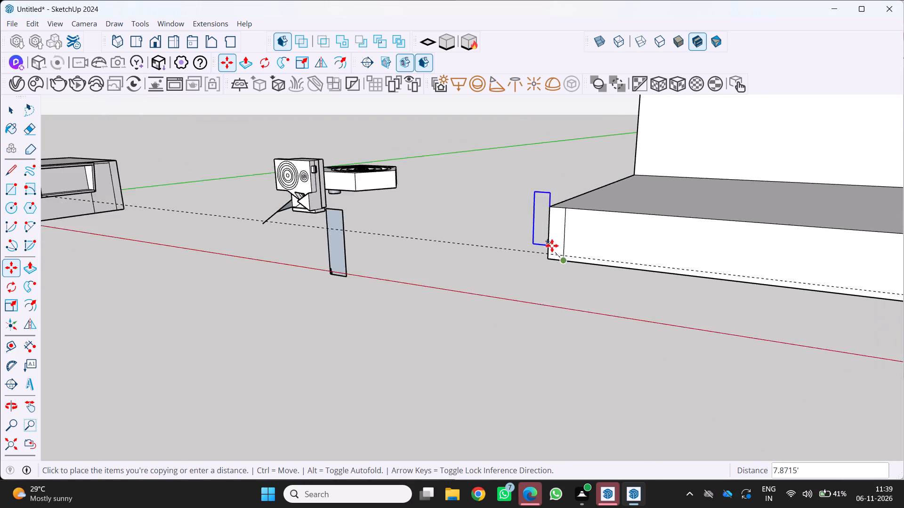
{"action": "scroll", "coordinate": [552, 246], "scroll_direction": "down", "scroll_amount": 3}
{"action": "scroll", "coordinate": [875, 272], "scroll_direction": "up", "scroll_amount": 3}
{"action": "scroll", "coordinate": [830, 287], "scroll_direction": "up", "scroll_amount": 2}
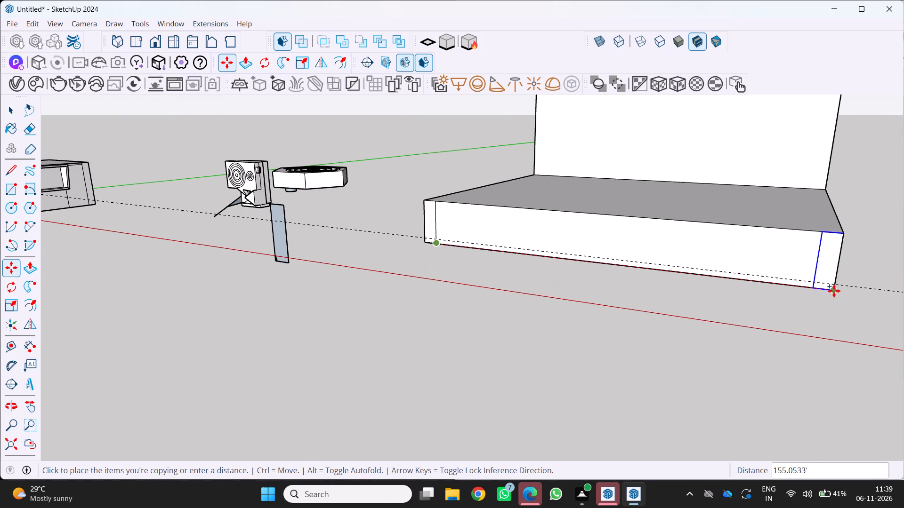
{"action": "left_click", "coordinate": [834, 291]}
Divide the copy distance by 20 to array evenly spaced rectangles across the slab's front face.
{"action": "type", "text": "20"}
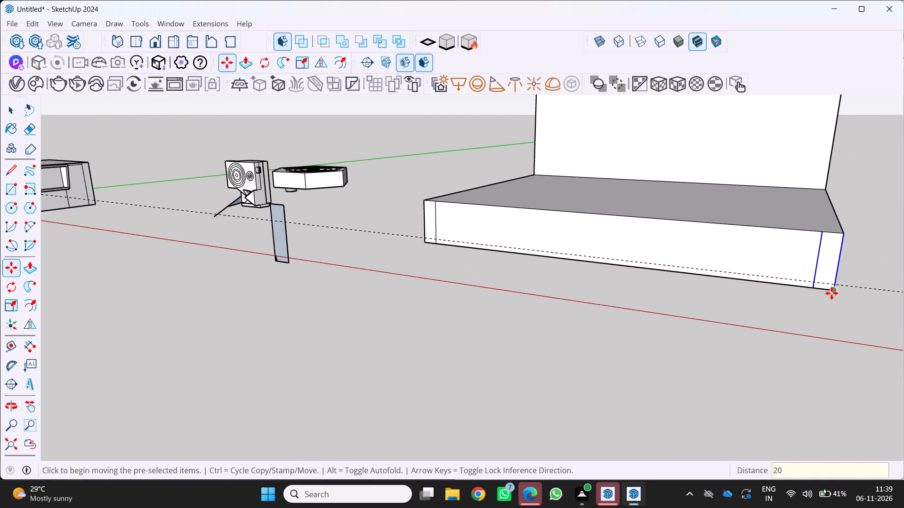
{"action": "key", "text": "slash"}
{"action": "key", "text": "Return"}
Move the first thin strip between the front panels about 0.5' towards the slab corner nearest the other solids.
{"action": "scroll", "coordinate": [733, 315], "scroll_direction": "down", "scroll_amount": 3}
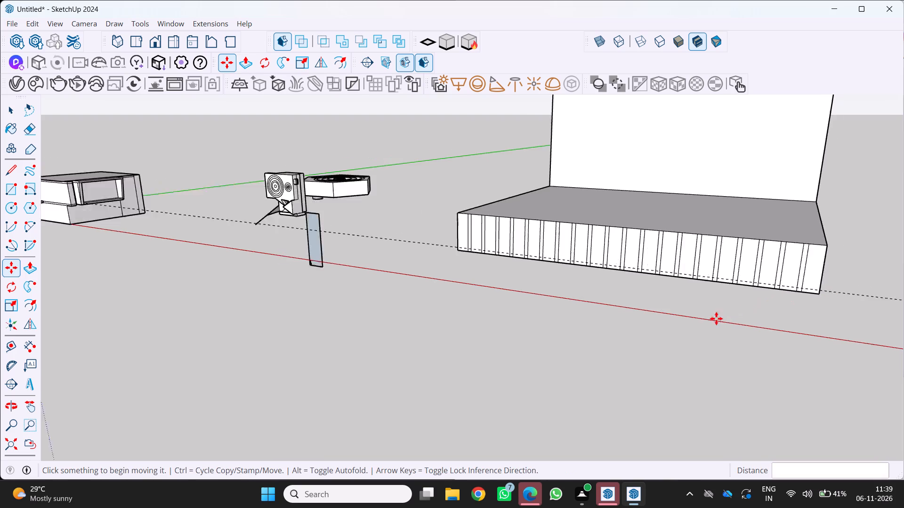
{"action": "scroll", "coordinate": [621, 297], "scroll_direction": "up", "scroll_amount": 1}
{"action": "middle_click_drag", "start_coordinate": [610, 290], "coordinate": [653, 233]}
{"action": "scroll", "coordinate": [577, 191], "scroll_direction": "down", "scroll_amount": 5}
{"action": "middle_click_drag", "start_coordinate": [572, 198], "coordinate": [553, 280]}
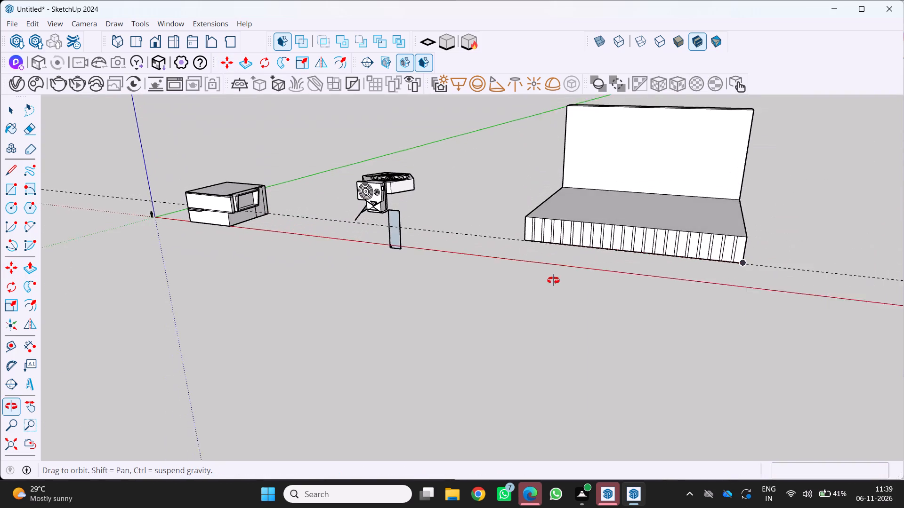
{"action": "middle_click_drag", "start_coordinate": [553, 280], "coordinate": [553, 281]}
{"action": "middle_click", "coordinate": [553, 282]}
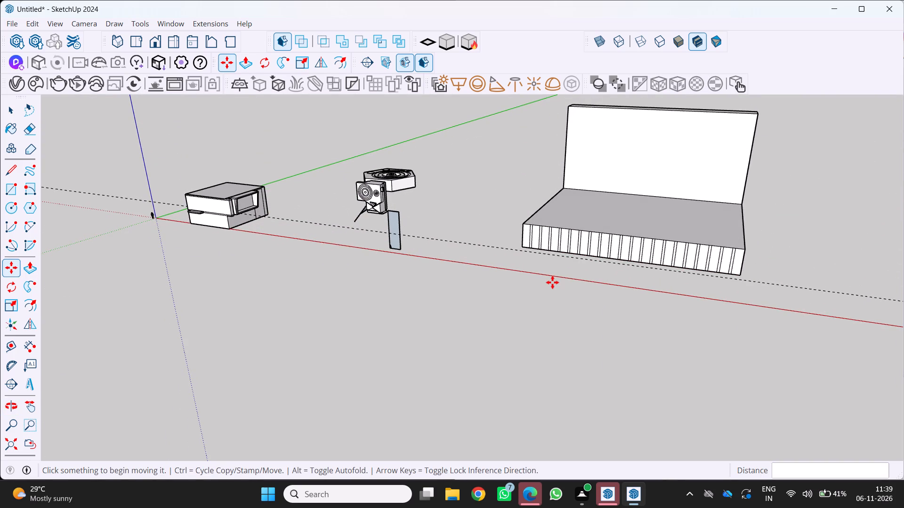
{"action": "scroll", "coordinate": [636, 247], "scroll_direction": "down", "scroll_amount": 1}
{"action": "scroll", "coordinate": [633, 248], "scroll_direction": "up", "scroll_amount": 18}
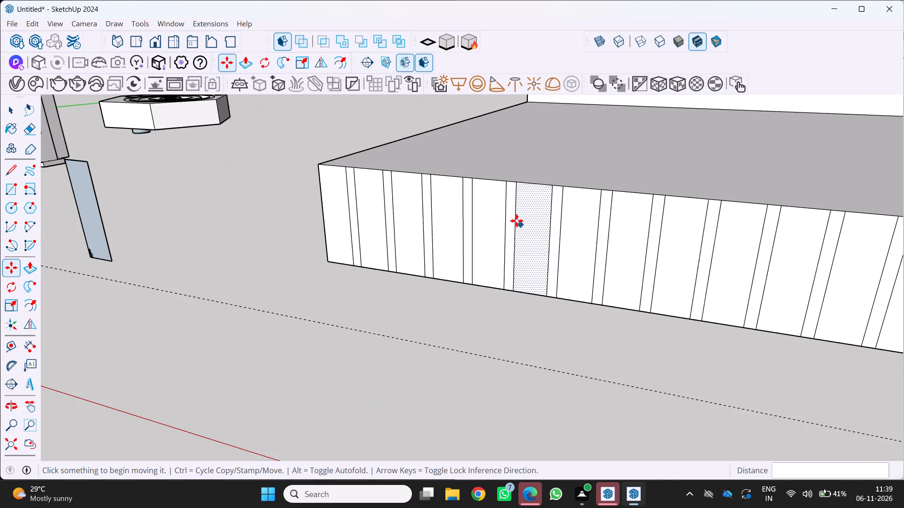
{"action": "scroll", "coordinate": [530, 201], "scroll_direction": "up", "scroll_amount": 2}
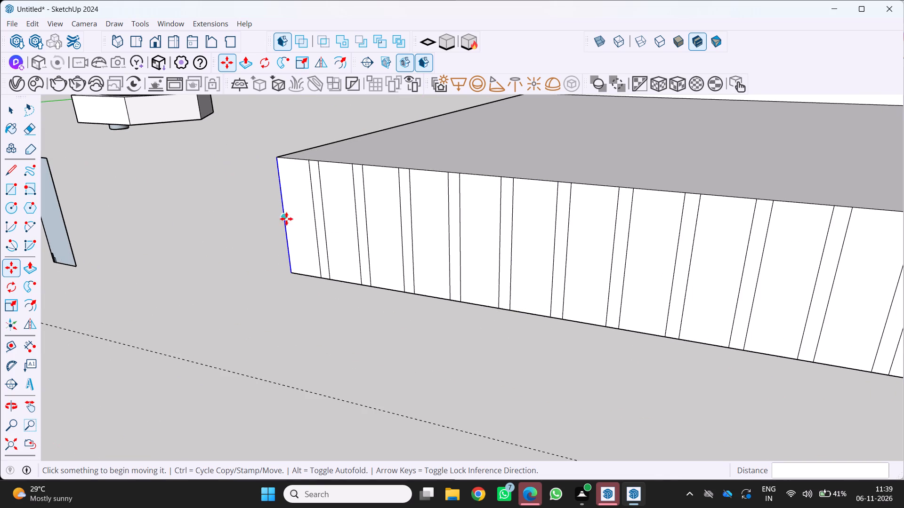
{"action": "left_click", "coordinate": [297, 205]}
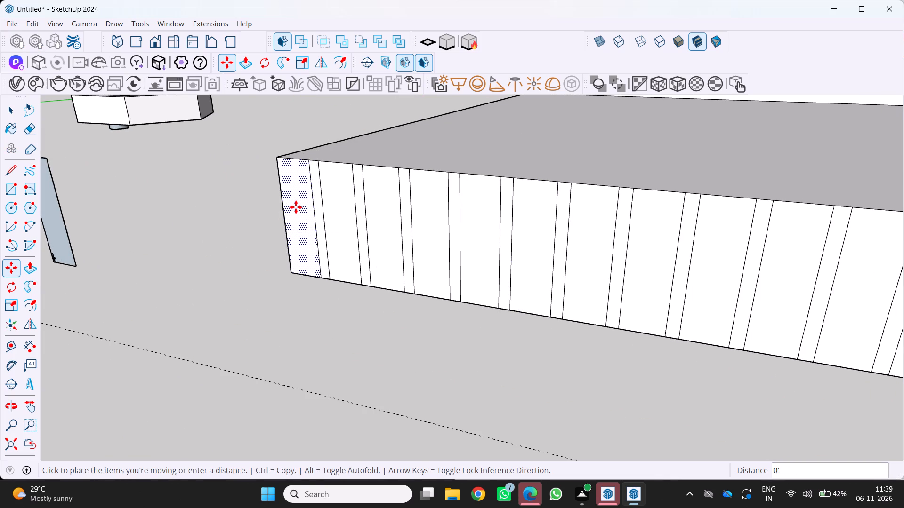
{"action": "scroll", "coordinate": [298, 193], "scroll_direction": "up", "scroll_amount": 4}
{"action": "middle_click_drag", "start_coordinate": [291, 197], "coordinate": [303, 231]}
{"action": "left_click_drag", "start_coordinate": [290, 184], "coordinate": [291, 187]}
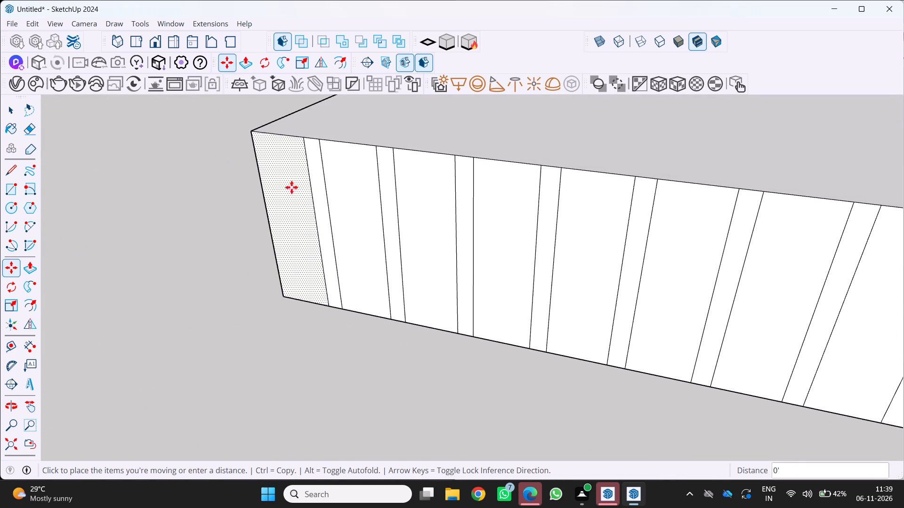
{"action": "left_click_drag", "start_coordinate": [291, 187], "coordinate": [291, 190]}
{"action": "scroll", "coordinate": [299, 174], "scroll_direction": "up", "scroll_amount": 3}
{"action": "middle_click_drag", "start_coordinate": [296, 179], "coordinate": [305, 239]}
{"action": "middle_click", "coordinate": [306, 242]}
{"action": "middle_click", "coordinate": [307, 247]}
{"action": "scroll", "coordinate": [307, 247], "scroll_direction": "down", "scroll_amount": 4}
{"action": "left_click_drag", "start_coordinate": [307, 176], "coordinate": [308, 174]}
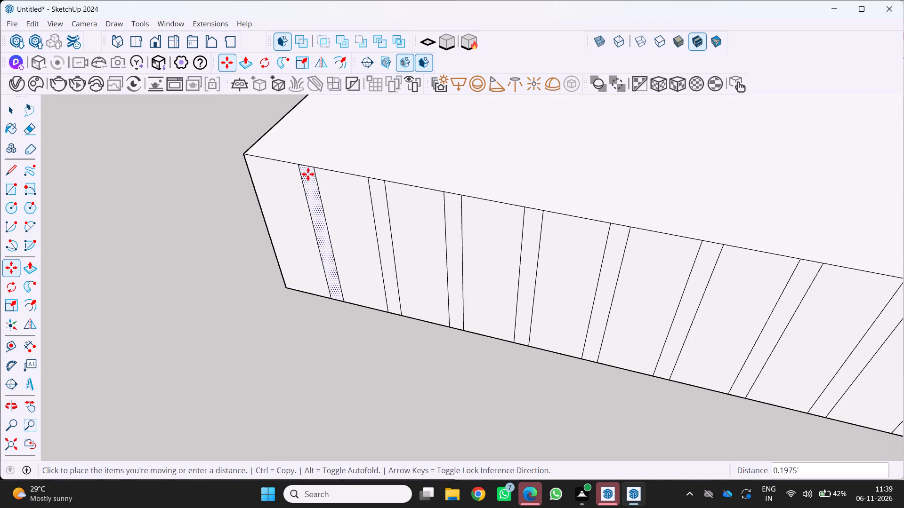
{"action": "left_click_drag", "start_coordinate": [308, 174], "coordinate": [308, 171]}
{"action": "scroll", "coordinate": [293, 184], "scroll_direction": "up", "scroll_amount": 2}
{"action": "scroll", "coordinate": [292, 182], "scroll_direction": "down", "scroll_amount": 5}
{"action": "scroll", "coordinate": [307, 163], "scroll_direction": "up", "scroll_amount": 1}
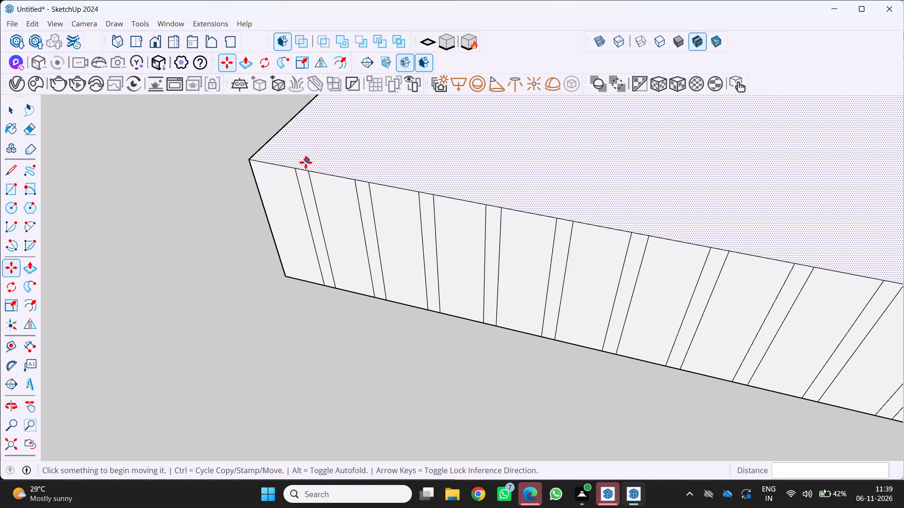
{"action": "left_click", "coordinate": [305, 183]}
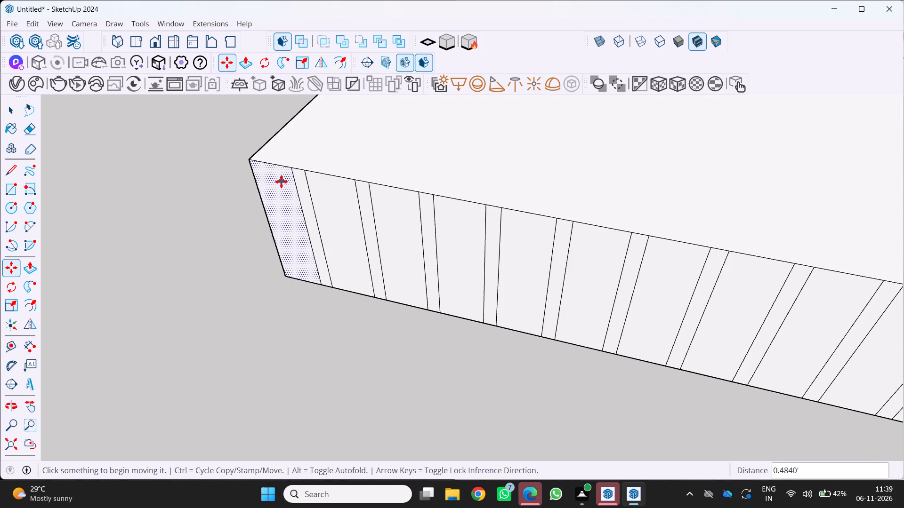
Draw a rectangle about 1.7' by 19.3' over the first thin strip at the front-face end nearest the other solids.
{"action": "scroll", "coordinate": [312, 162], "scroll_direction": "down", "scroll_amount": 5}
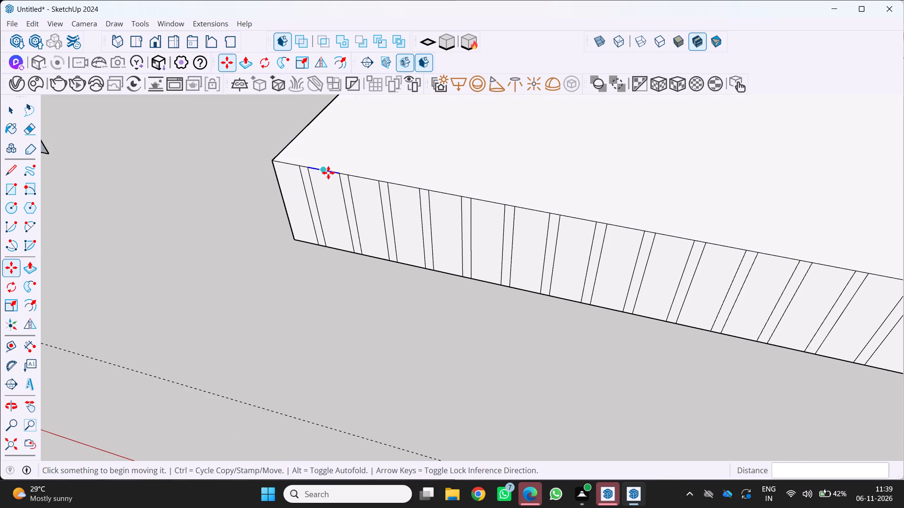
{"action": "scroll", "coordinate": [342, 196], "scroll_direction": "down", "scroll_amount": 7}
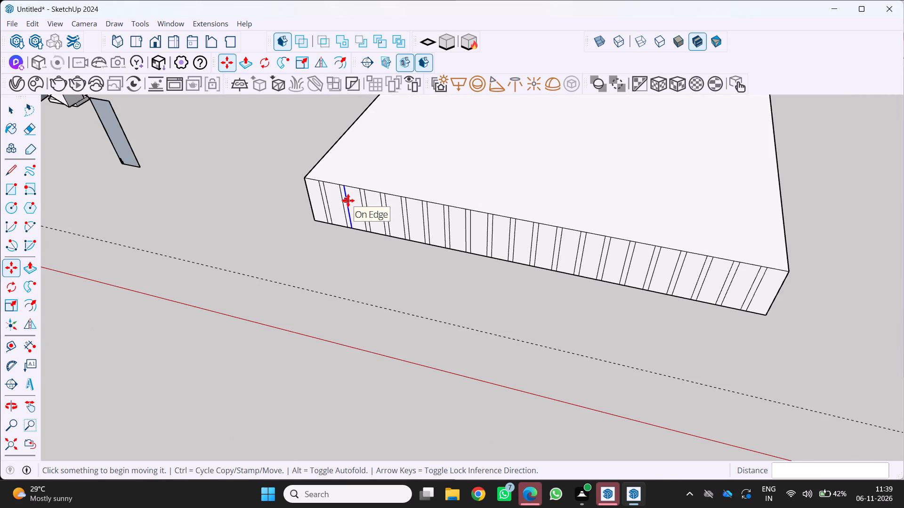
{"action": "scroll", "coordinate": [348, 200], "scroll_direction": "down", "scroll_amount": 9}
{"action": "middle_click_drag", "start_coordinate": [346, 203], "coordinate": [287, 189]}
{"action": "scroll", "coordinate": [343, 205], "scroll_direction": "up", "scroll_amount": 1}
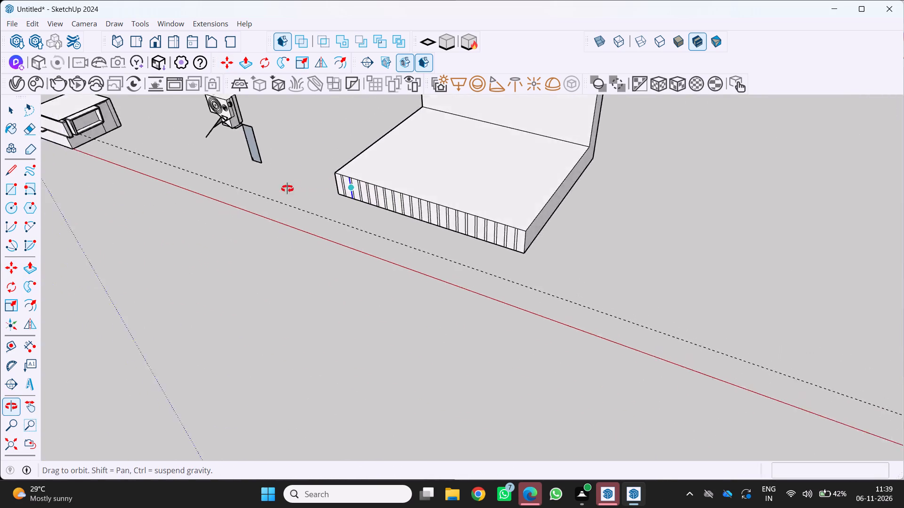
{"action": "middle_click_drag", "start_coordinate": [287, 189], "coordinate": [281, 190]}
{"action": "scroll", "coordinate": [389, 193], "scroll_direction": "up", "scroll_amount": 5}
{"action": "middle_click_drag", "start_coordinate": [404, 196], "coordinate": [346, 224]}
{"action": "middle_click", "coordinate": [346, 224]}
{"action": "scroll", "coordinate": [422, 191], "scroll_direction": "up", "scroll_amount": 1}
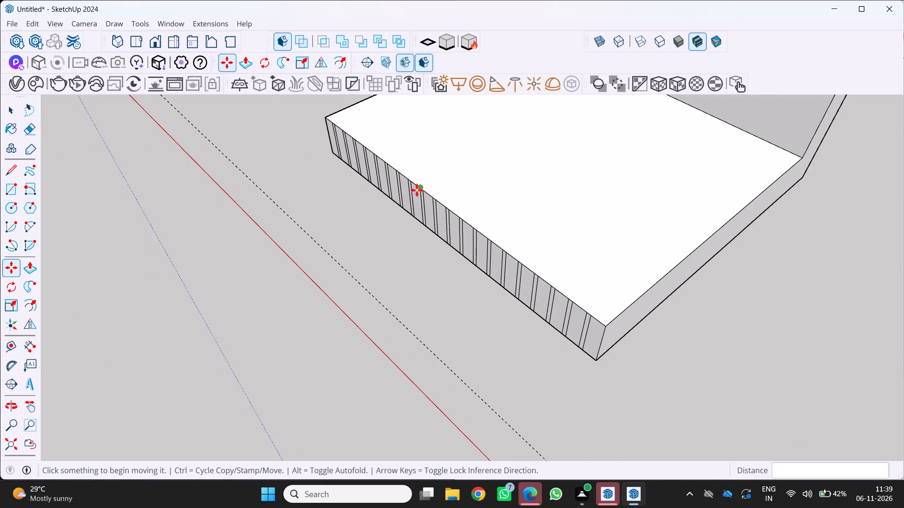
{"action": "scroll", "coordinate": [386, 186], "scroll_direction": "up", "scroll_amount": 3}
{"action": "middle_click_drag", "start_coordinate": [375, 189], "coordinate": [813, 167]}
{"action": "scroll", "coordinate": [638, 217], "scroll_direction": "down", "scroll_amount": 5}
{"action": "middle_click_drag", "start_coordinate": [509, 226], "coordinate": [367, 154]}
{"action": "scroll", "coordinate": [372, 226], "scroll_direction": "up", "scroll_amount": 4}
{"action": "key", "text": "r"}
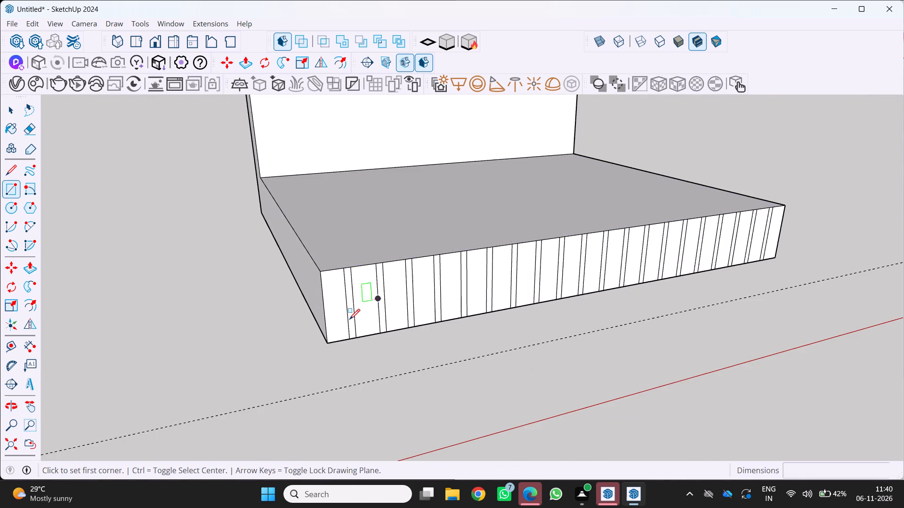
{"action": "scroll", "coordinate": [349, 319], "scroll_direction": "up", "scroll_amount": 5}
{"action": "left_click", "coordinate": [340, 243]}
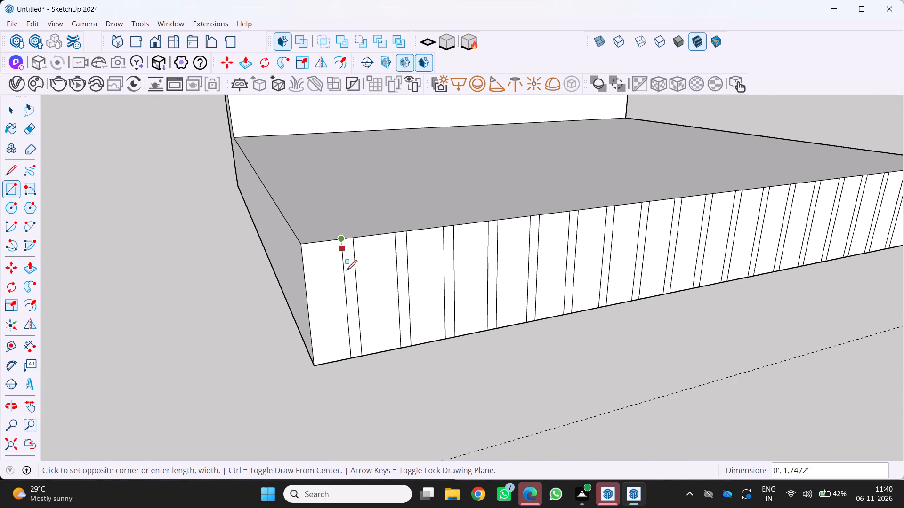
{"action": "scroll", "coordinate": [373, 368], "scroll_direction": "up", "scroll_amount": 4}
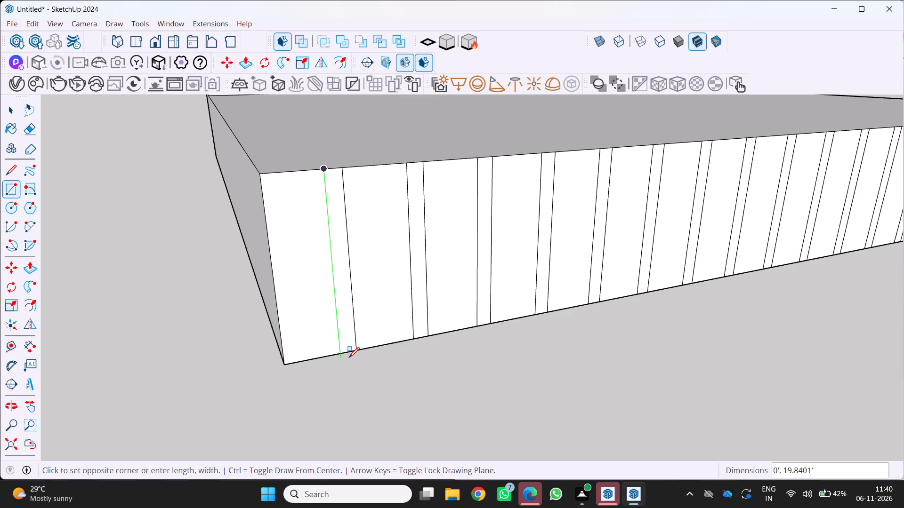
{"action": "scroll", "coordinate": [349, 354], "scroll_direction": "up", "scroll_amount": 3}
{"action": "left_click", "coordinate": [359, 346]}
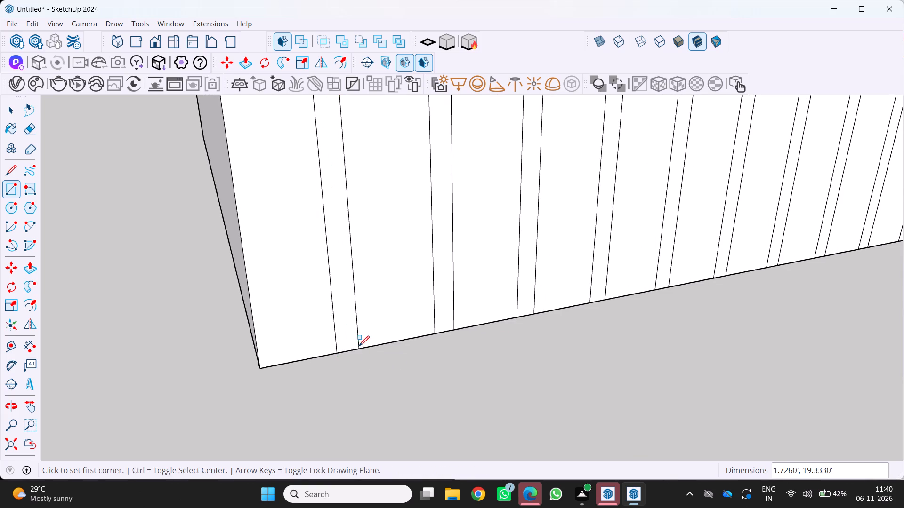
Push/Pull the first thin front strip outward about 1' and the second about 1.5' to form raised ribs.
{"action": "scroll", "coordinate": [356, 353], "scroll_direction": "down", "scroll_amount": 10}
{"action": "key", "text": "p"}
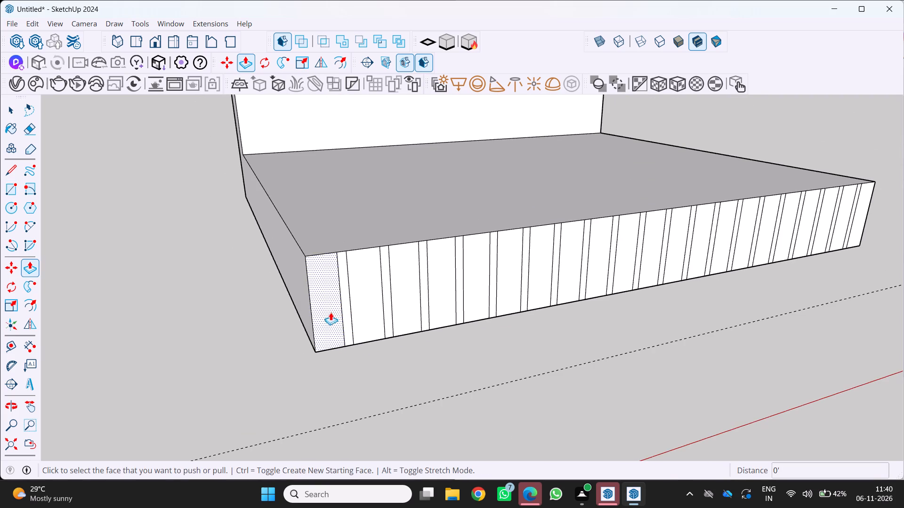
{"action": "left_click", "coordinate": [346, 310]}
{"action": "left_click", "coordinate": [344, 314]}
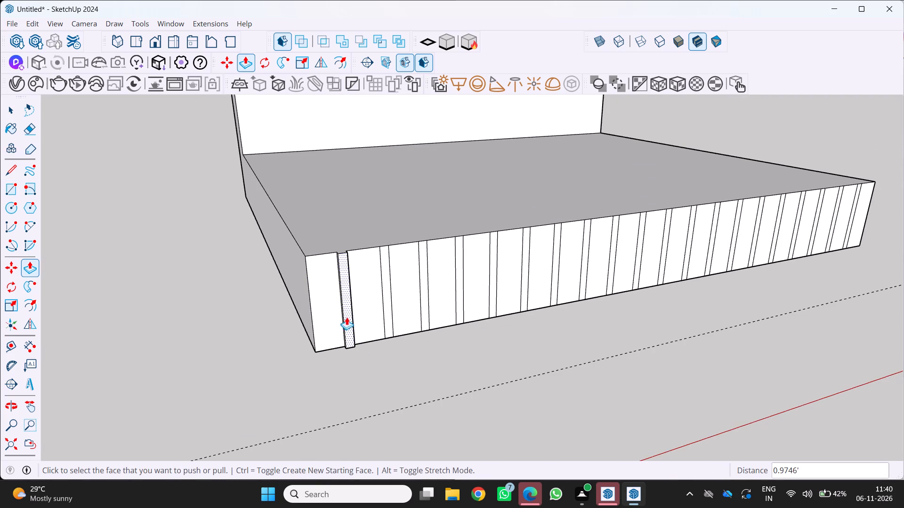
{"action": "scroll", "coordinate": [387, 292], "scroll_direction": "up", "scroll_amount": 2}
{"action": "left_click", "coordinate": [387, 291]}
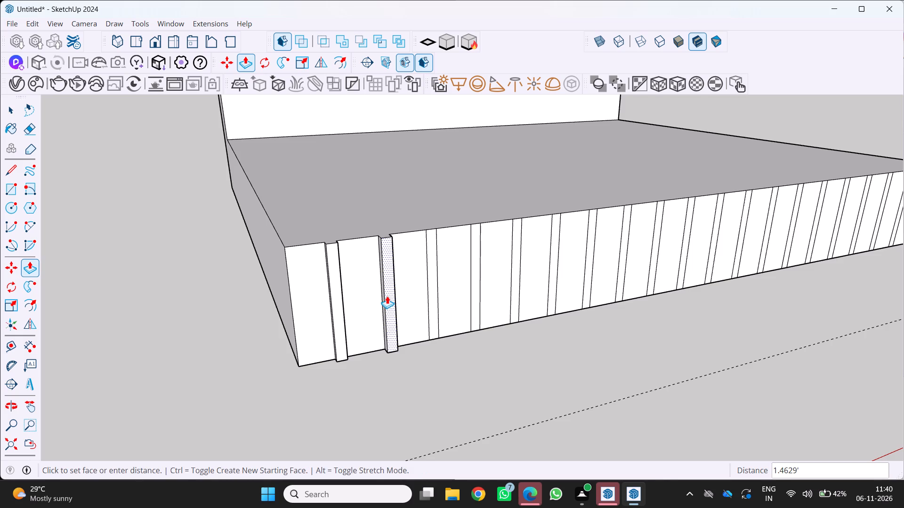
{"action": "left_click", "coordinate": [387, 296]}
Push/Pull the third thin front strip outward about 1' and pull the fourth out slightly as matching ribs.
{"action": "middle_click_drag", "start_coordinate": [334, 316], "coordinate": [312, 363]}
{"action": "scroll", "coordinate": [316, 337], "scroll_direction": "down", "scroll_amount": 3}
{"action": "middle_click_drag", "start_coordinate": [355, 280], "coordinate": [314, 319]}
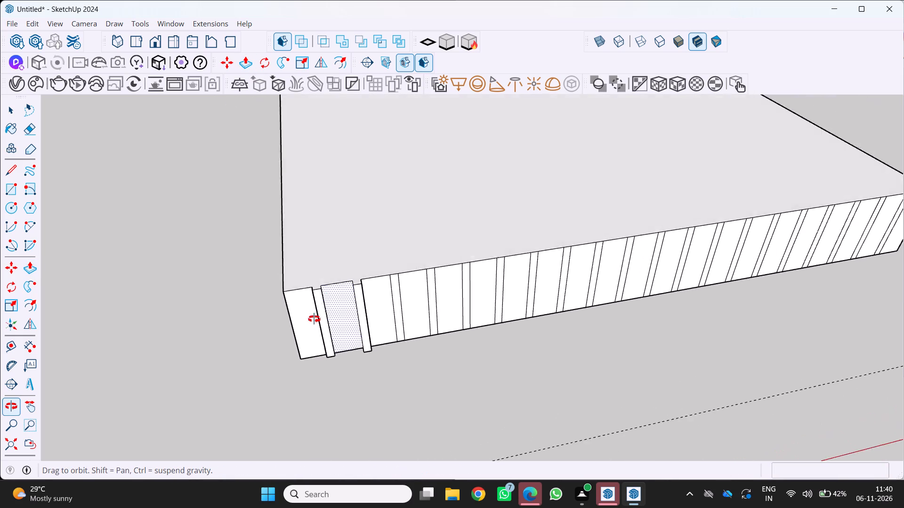
{"action": "middle_click_drag", "start_coordinate": [314, 319], "coordinate": [274, 304]}
{"action": "scroll", "coordinate": [345, 241], "scroll_direction": "up", "scroll_amount": 4}
{"action": "middle_click_drag", "start_coordinate": [343, 256], "coordinate": [276, 286]}
{"action": "scroll", "coordinate": [368, 279], "scroll_direction": "up", "scroll_amount": 1}
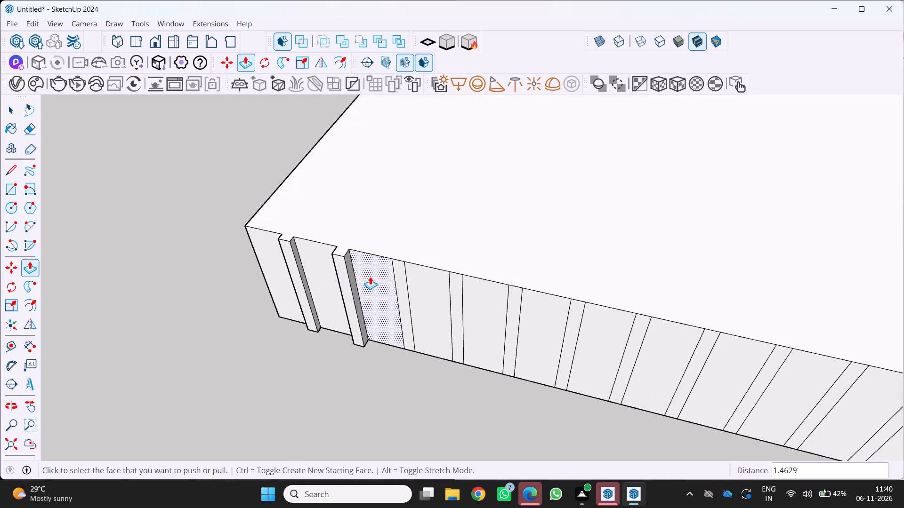
{"action": "left_click_drag", "start_coordinate": [403, 294], "coordinate": [392, 296]}
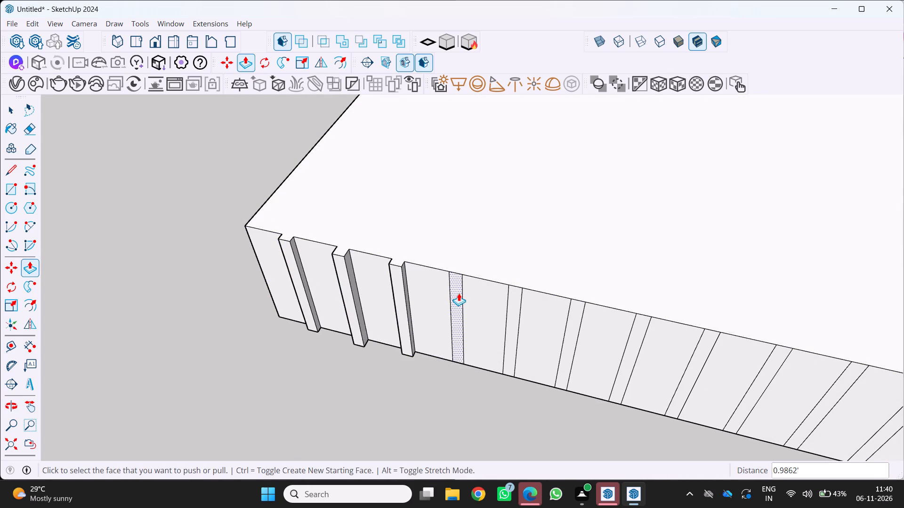
{"action": "left_click_drag", "start_coordinate": [460, 293], "coordinate": [453, 295]}
{"action": "scroll", "coordinate": [443, 289], "scroll_direction": "down", "scroll_amount": 5}
{"action": "middle_click_drag", "start_coordinate": [436, 278], "coordinate": [484, 237]}
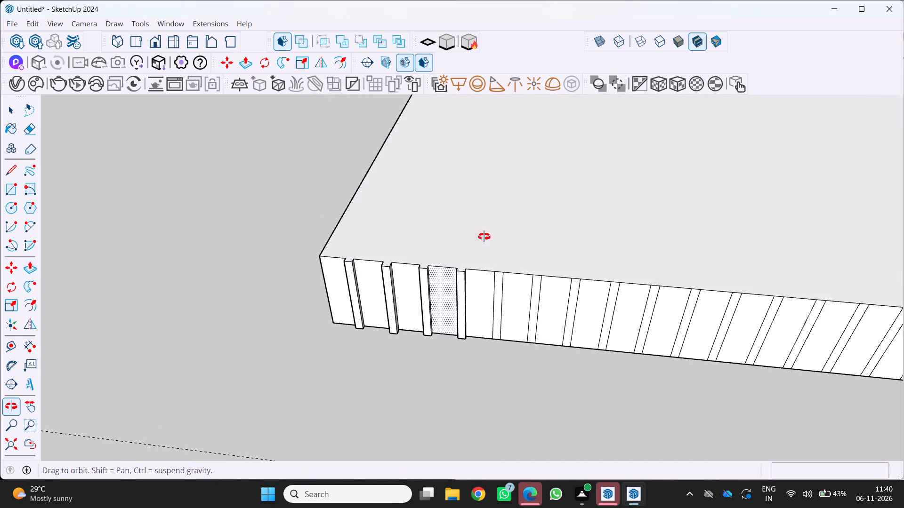
Push/Pull the fifth thin front strip outward about 1.2' to form the next raised rib.
{"action": "middle_click_drag", "start_coordinate": [484, 237], "coordinate": [485, 234]}
{"action": "middle_click", "coordinate": [485, 234]}
{"action": "scroll", "coordinate": [476, 241], "scroll_direction": "down", "scroll_amount": 5}
{"action": "middle_click_drag", "start_coordinate": [471, 265], "coordinate": [452, 238]}
{"action": "scroll", "coordinate": [452, 238], "scroll_direction": "up", "scroll_amount": 4}
{"action": "middle_click", "coordinate": [452, 238]}
{"action": "left_click", "coordinate": [480, 246]}
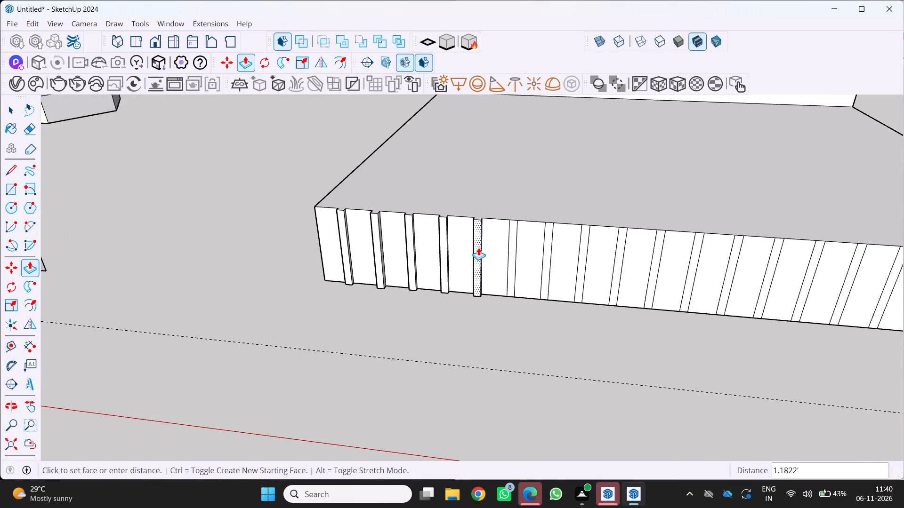
{"action": "scroll", "coordinate": [504, 244], "scroll_direction": "up", "scroll_amount": 2}
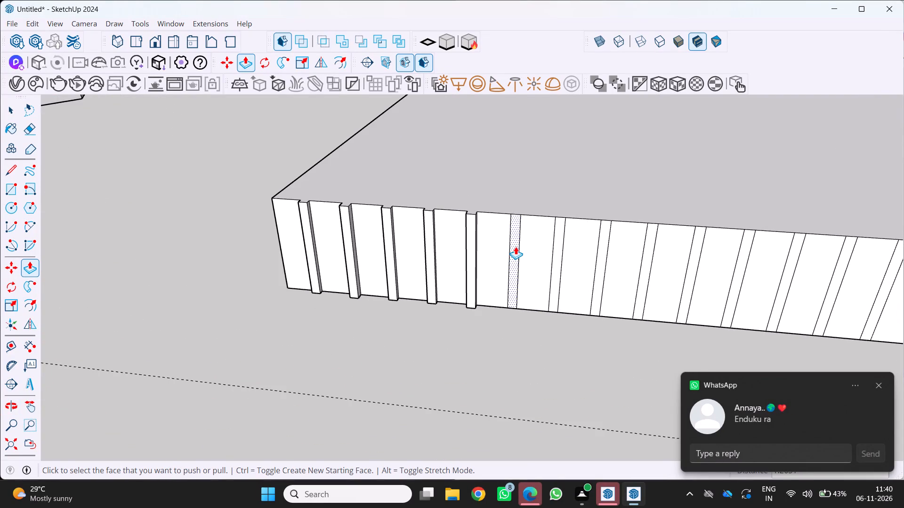
Push/Pull the sixth thin front strip outward about 2.2' as a raised rib.
{"action": "left_click", "coordinate": [516, 246]}
{"action": "left_click", "coordinate": [512, 253]}
{"action": "middle_click_drag", "start_coordinate": [479, 262], "coordinate": [468, 311]}
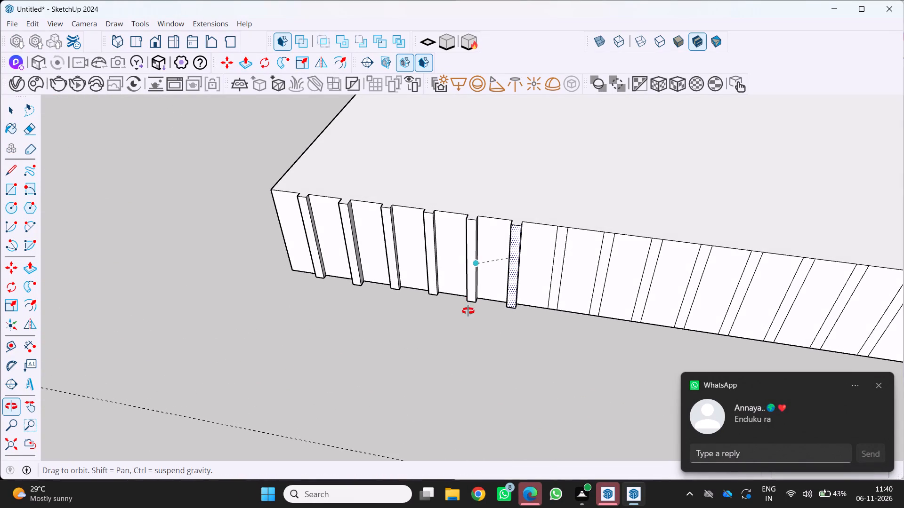
{"action": "middle_click_drag", "start_coordinate": [468, 311], "coordinate": [468, 310]}
{"action": "middle_click", "coordinate": [468, 308]}
{"action": "left_click", "coordinate": [490, 276]}
{"action": "middle_click_drag", "start_coordinate": [488, 284], "coordinate": [484, 310]}
{"action": "scroll", "coordinate": [512, 250], "scroll_direction": "up", "scroll_amount": 2}
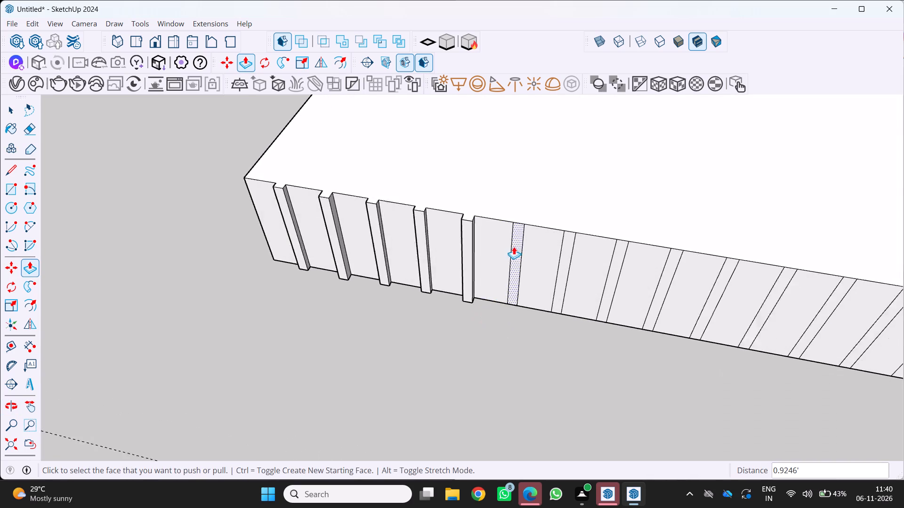
{"action": "left_click_drag", "start_coordinate": [517, 247], "coordinate": [508, 255]}
{"action": "scroll", "coordinate": [486, 256], "scroll_direction": "down", "scroll_amount": 4}
{"action": "middle_click_drag", "start_coordinate": [482, 254], "coordinate": [504, 236]}
{"action": "scroll", "coordinate": [452, 254], "scroll_direction": "up", "scroll_amount": 2}
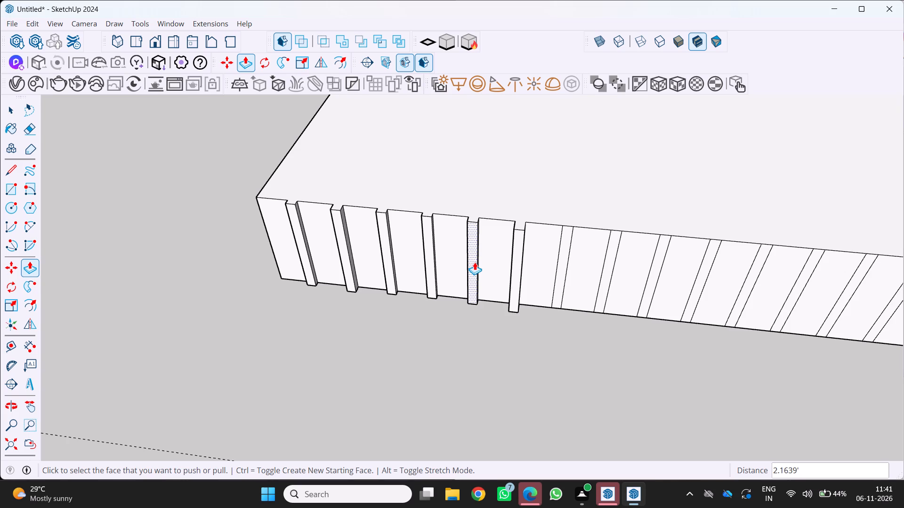
Push/Pull the seventh thin front strip outward in two pulls of about 0.7' each, and the eighth about 2.1'.
{"action": "scroll", "coordinate": [472, 258], "scroll_direction": "down", "scroll_amount": 2}
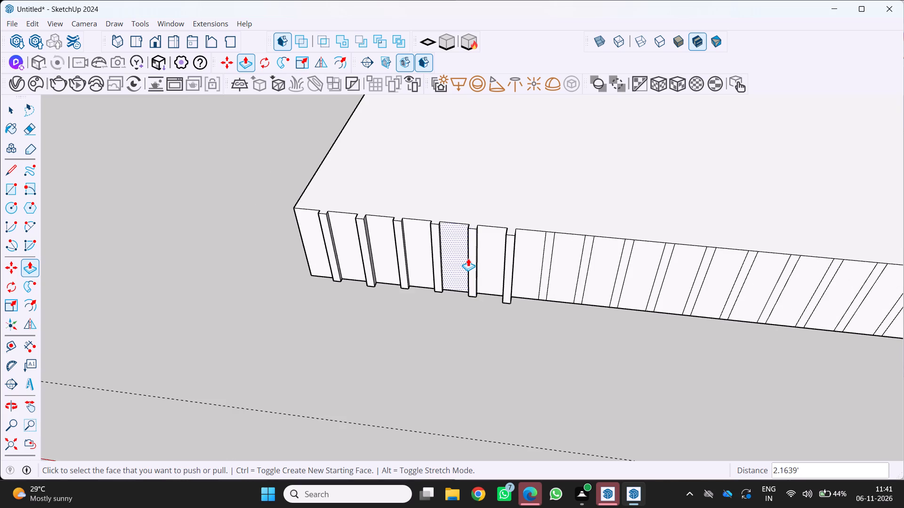
{"action": "scroll", "coordinate": [468, 258], "scroll_direction": "down", "scroll_amount": 3}
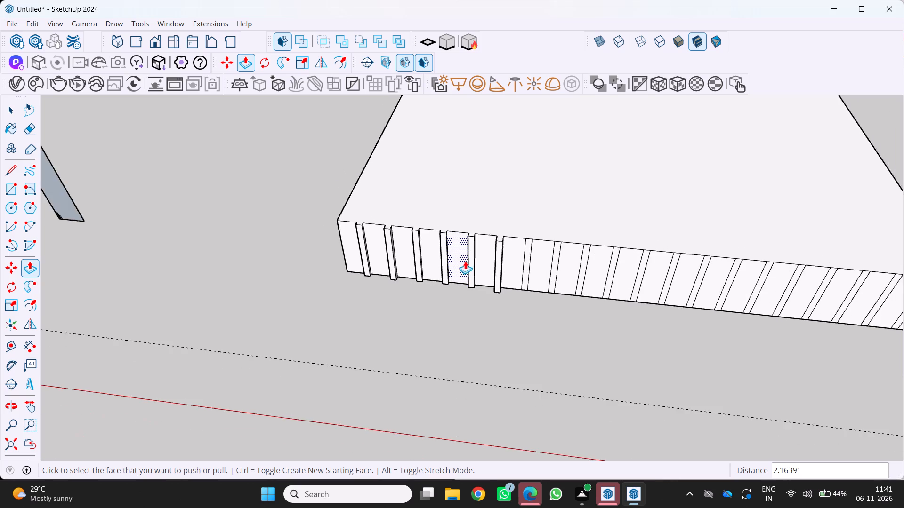
{"action": "scroll", "coordinate": [519, 245], "scroll_direction": "up", "scroll_amount": 8}
{"action": "left_click_drag", "start_coordinate": [541, 272], "coordinate": [539, 276]}
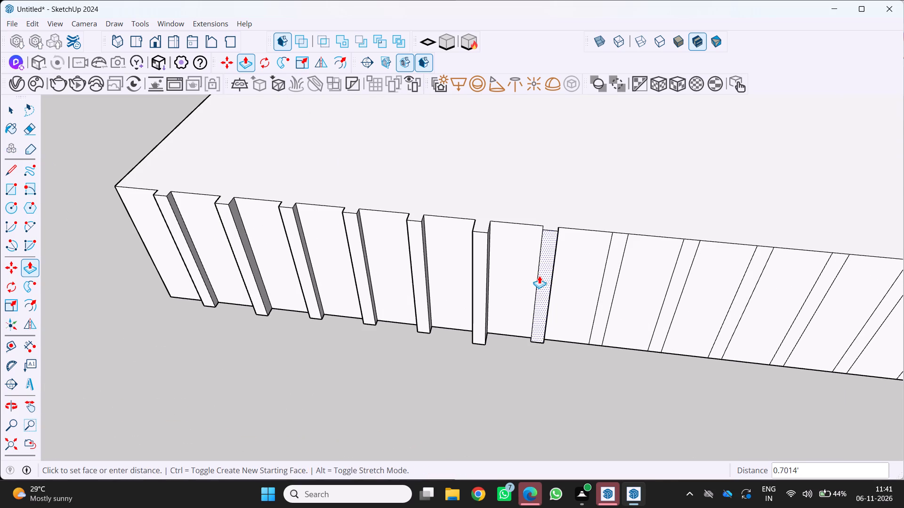
{"action": "left_click_drag", "start_coordinate": [539, 276], "coordinate": [539, 276]}
{"action": "left_click_drag", "start_coordinate": [545, 276], "coordinate": [542, 280]}
{"action": "scroll", "coordinate": [535, 275], "scroll_direction": "down", "scroll_amount": 5}
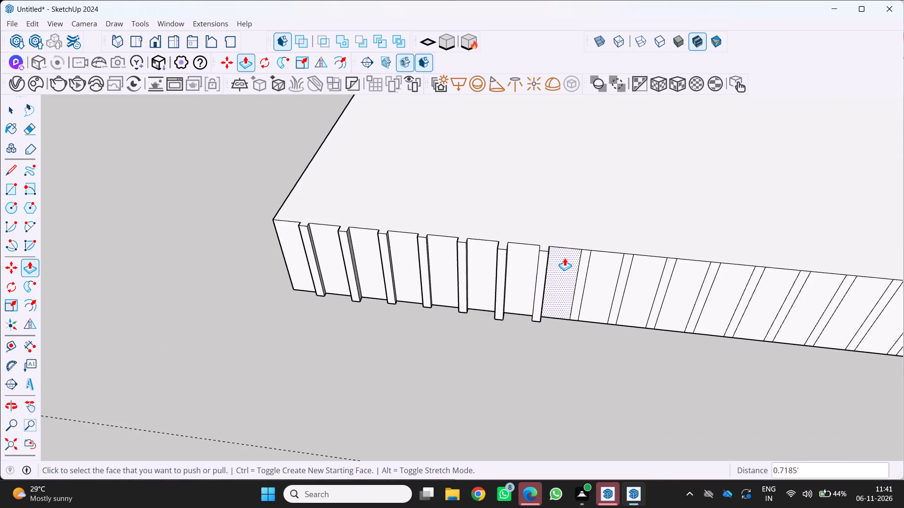
{"action": "scroll", "coordinate": [565, 257], "scroll_direction": "down", "scroll_amount": 5}
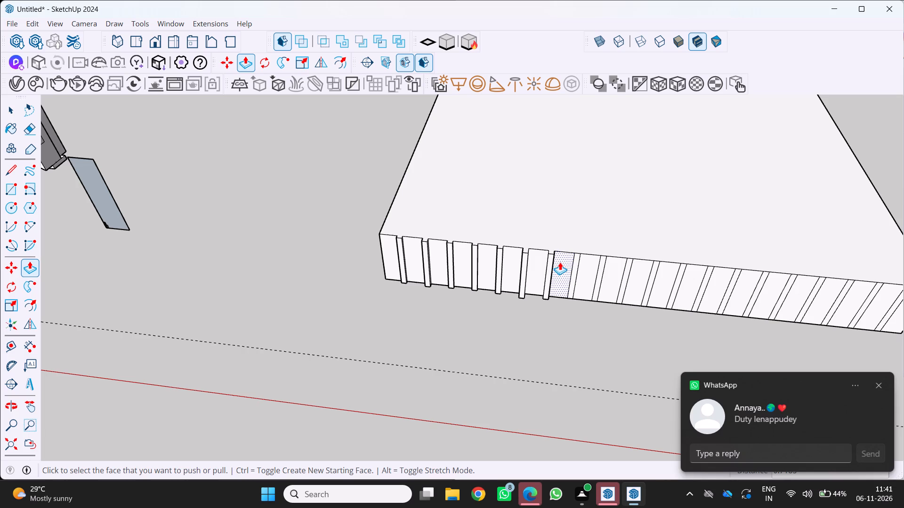
{"action": "scroll", "coordinate": [617, 285], "scroll_direction": "up", "scroll_amount": 3}
{"action": "scroll", "coordinate": [574, 265], "scroll_direction": "up", "scroll_amount": 3}
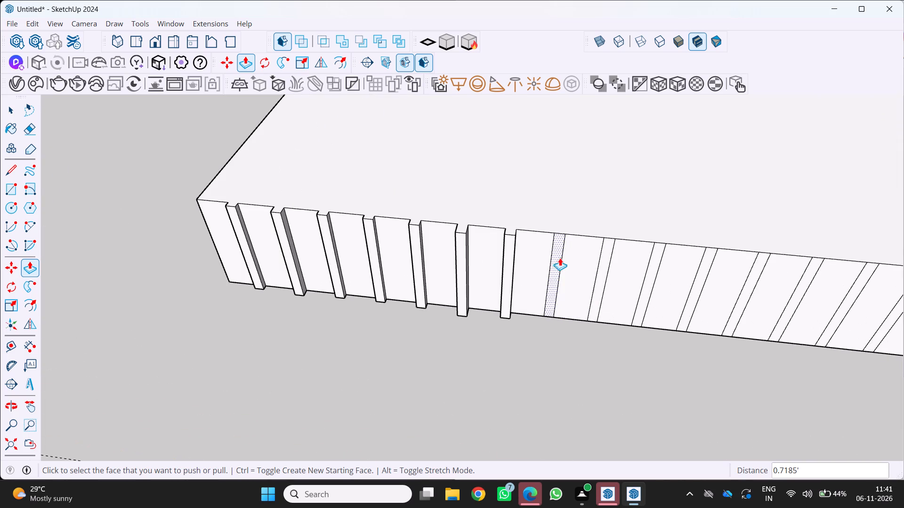
{"action": "left_click_drag", "start_coordinate": [558, 258], "coordinate": [557, 266]}
{"action": "scroll", "coordinate": [568, 271], "scroll_direction": "down", "scroll_amount": 4}
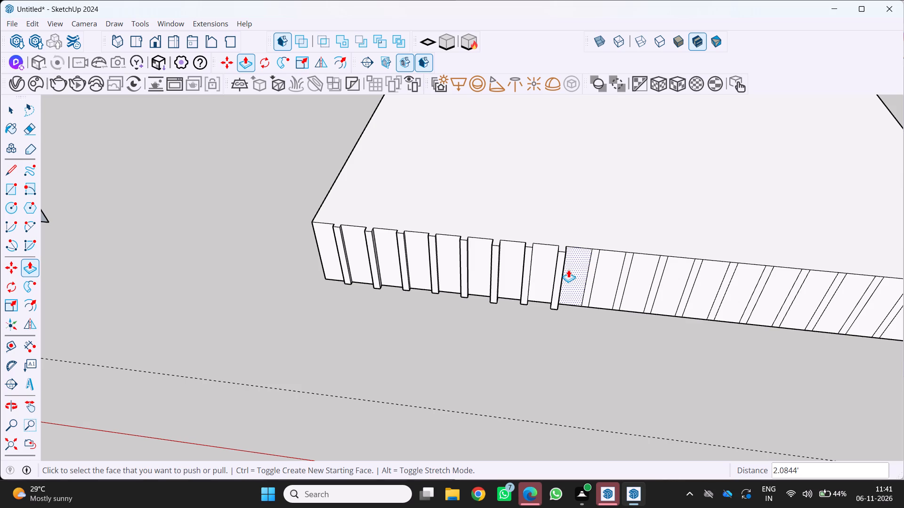
Push/Pull the ninth thin front strip outward about 1.1' and the tenth about 1.4'.
{"action": "scroll", "coordinate": [612, 263], "scroll_direction": "up", "scroll_amount": 5}
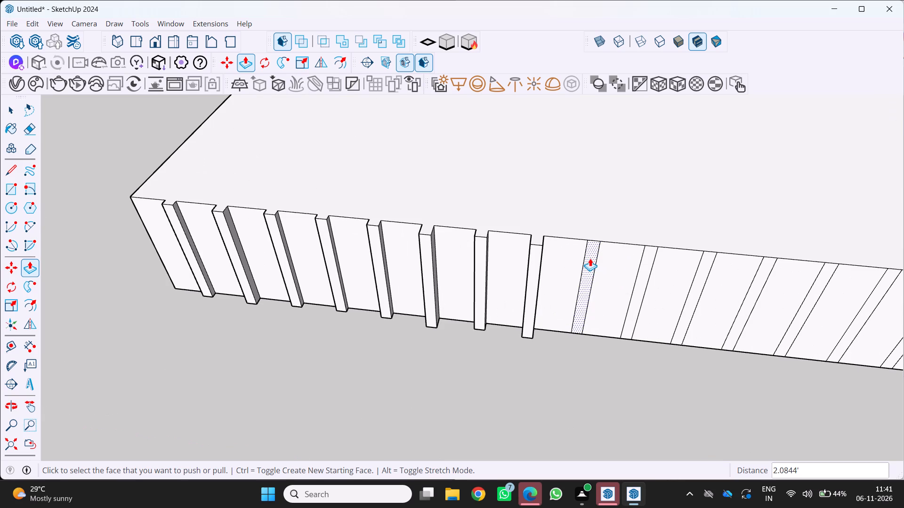
{"action": "left_click_drag", "start_coordinate": [590, 258], "coordinate": [592, 263]}
{"action": "scroll", "coordinate": [609, 262], "scroll_direction": "down", "scroll_amount": 7}
{"action": "middle_click_drag", "start_coordinate": [604, 264], "coordinate": [579, 267]}
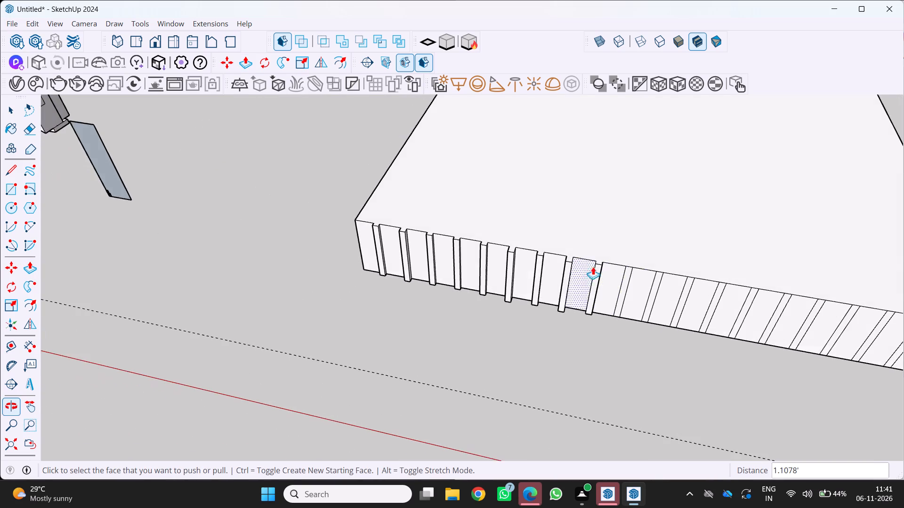
{"action": "scroll", "coordinate": [604, 270], "scroll_direction": "up", "scroll_amount": 7}
{"action": "left_click_drag", "start_coordinate": [642, 294], "coordinate": [642, 294]}
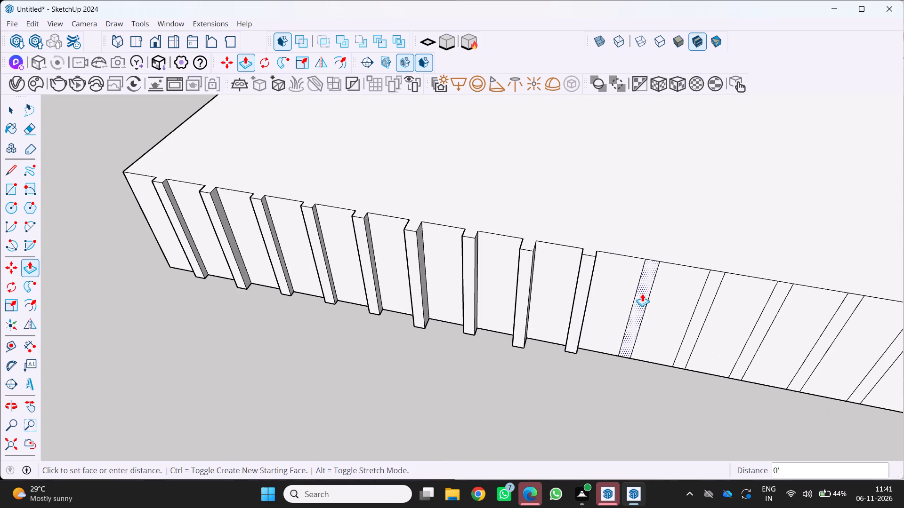
{"action": "left_click_drag", "start_coordinate": [642, 294], "coordinate": [636, 299]}
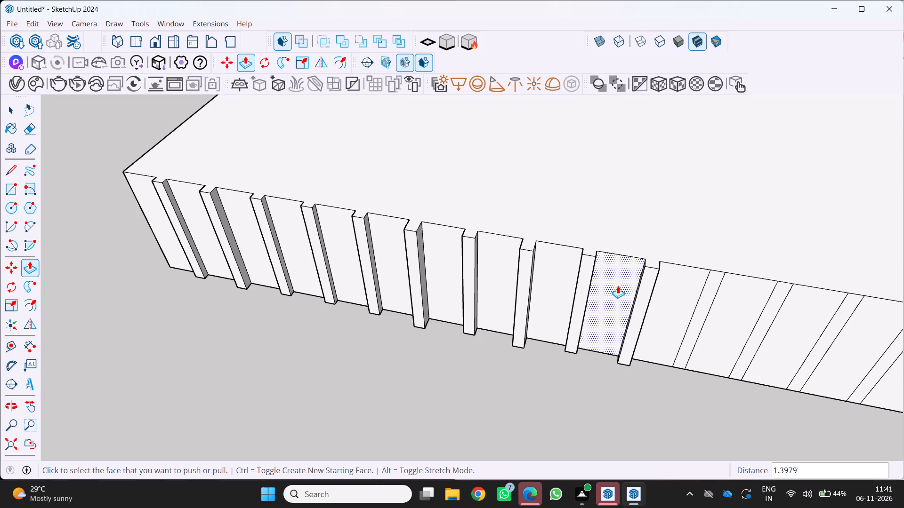
Push/Pull the eleventh thin front strip outward about 0.9' and the twelfth about 1'.
{"action": "scroll", "coordinate": [661, 295], "scroll_direction": "up", "scroll_amount": 3}
{"action": "scroll", "coordinate": [725, 298], "scroll_direction": "up", "scroll_amount": 3}
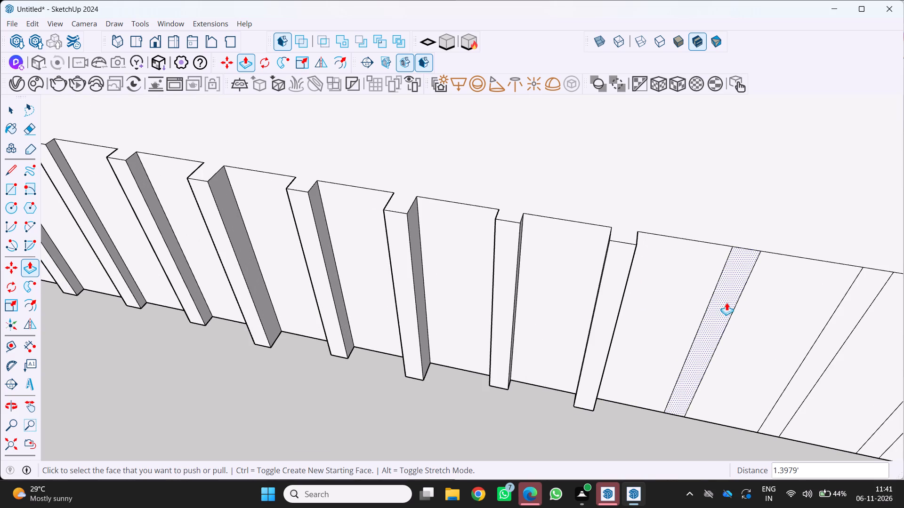
{"action": "left_click_drag", "start_coordinate": [724, 301], "coordinate": [719, 310]}
{"action": "scroll", "coordinate": [711, 305], "scroll_direction": "down", "scroll_amount": 11}
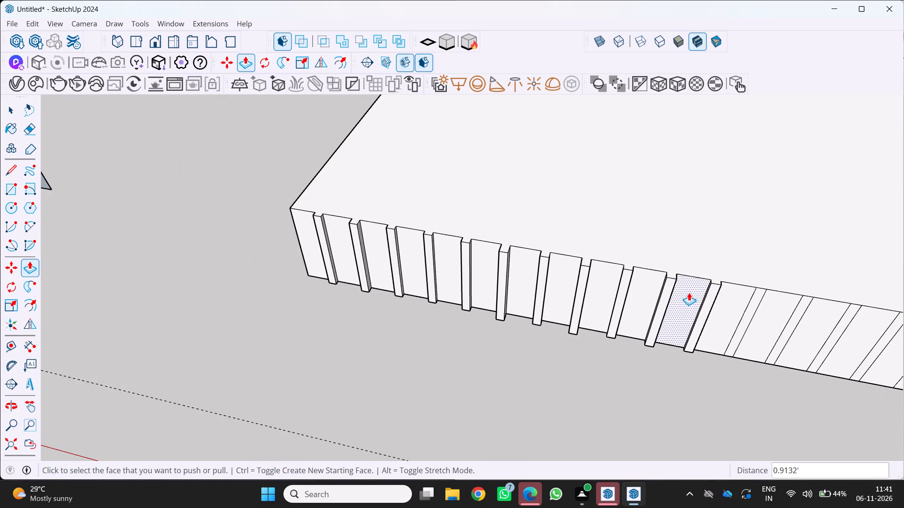
{"action": "middle_click_drag", "start_coordinate": [687, 293], "coordinate": [535, 256], "text": "shift"}
{"action": "scroll", "coordinate": [534, 254], "scroll_direction": "down", "scroll_amount": 3}
{"action": "scroll", "coordinate": [573, 263], "scroll_direction": "up", "scroll_amount": 3}
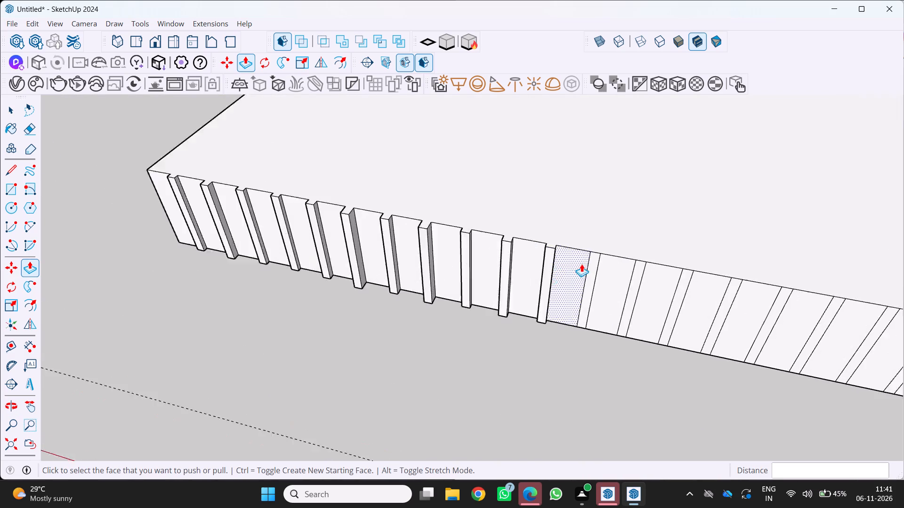
{"action": "scroll", "coordinate": [581, 264], "scroll_direction": "up", "scroll_amount": 11}
{"action": "left_click_drag", "start_coordinate": [605, 288], "coordinate": [602, 300]}
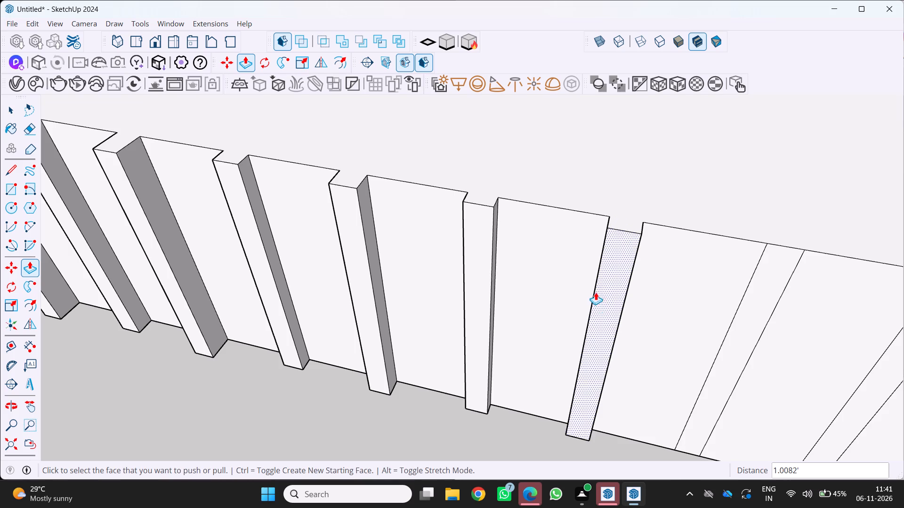
{"action": "scroll", "coordinate": [594, 291], "scroll_direction": "down", "scroll_amount": 19}
{"action": "scroll", "coordinate": [561, 262], "scroll_direction": "up", "scroll_amount": 1}
Push/Pull the eleventh front rib slightly further outward.
{"action": "middle_click_drag", "start_coordinate": [561, 262], "coordinate": [384, 234]}
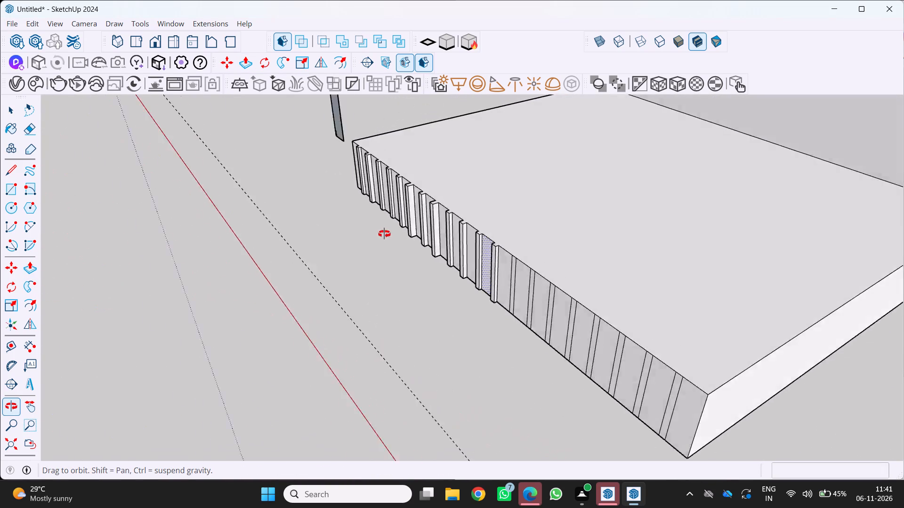
{"action": "middle_click_drag", "start_coordinate": [384, 234], "coordinate": [378, 237]}
{"action": "scroll", "coordinate": [444, 258], "scroll_direction": "up", "scroll_amount": 6}
{"action": "middle_click_drag", "start_coordinate": [453, 264], "coordinate": [430, 288]}
{"action": "scroll", "coordinate": [420, 259], "scroll_direction": "up", "scroll_amount": 4}
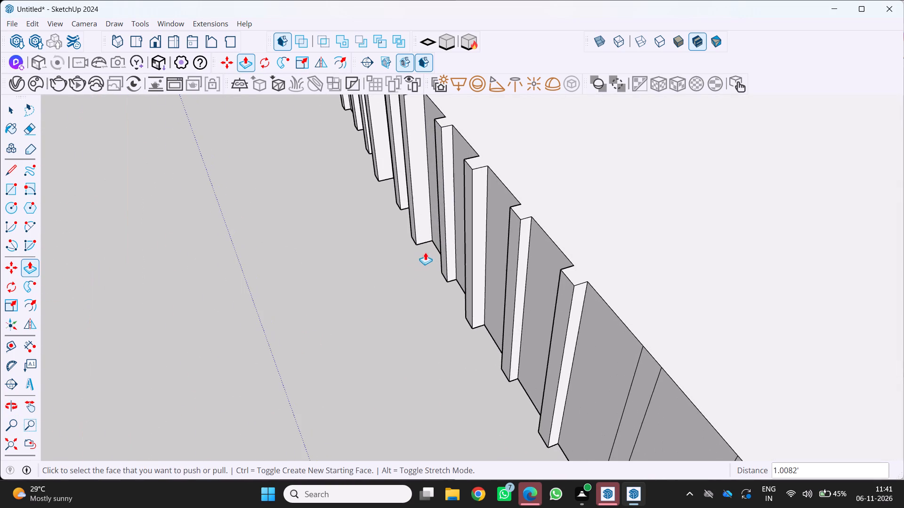
{"action": "scroll", "coordinate": [488, 271], "scroll_direction": "up", "scroll_amount": 2}
{"action": "left_click_drag", "start_coordinate": [515, 279], "coordinate": [508, 281]}
{"action": "scroll", "coordinate": [502, 279], "scroll_direction": "down", "scroll_amount": 11}
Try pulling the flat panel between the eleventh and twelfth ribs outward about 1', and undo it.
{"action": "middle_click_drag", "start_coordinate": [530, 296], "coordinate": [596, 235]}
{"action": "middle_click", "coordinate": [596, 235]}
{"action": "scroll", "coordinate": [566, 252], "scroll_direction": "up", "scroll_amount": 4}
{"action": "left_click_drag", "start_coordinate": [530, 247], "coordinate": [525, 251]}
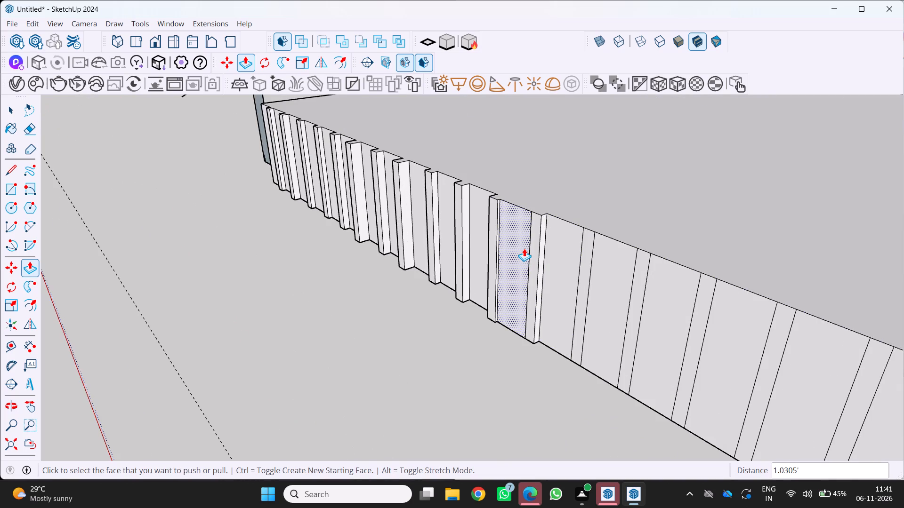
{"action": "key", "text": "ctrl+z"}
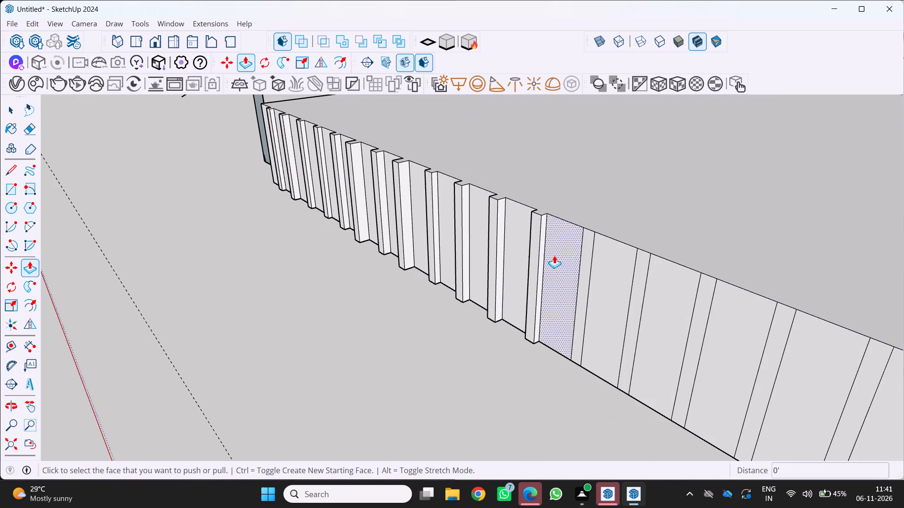
Push/Pull the thirteenth thin front strip outward about 1.3' and pull the fourteenth outward as matching ribs.
{"action": "scroll", "coordinate": [554, 255], "scroll_direction": "up", "scroll_amount": 4}
{"action": "left_click_drag", "start_coordinate": [596, 283], "coordinate": [584, 287]}
{"action": "scroll", "coordinate": [572, 277], "scroll_direction": "down", "scroll_amount": 11}
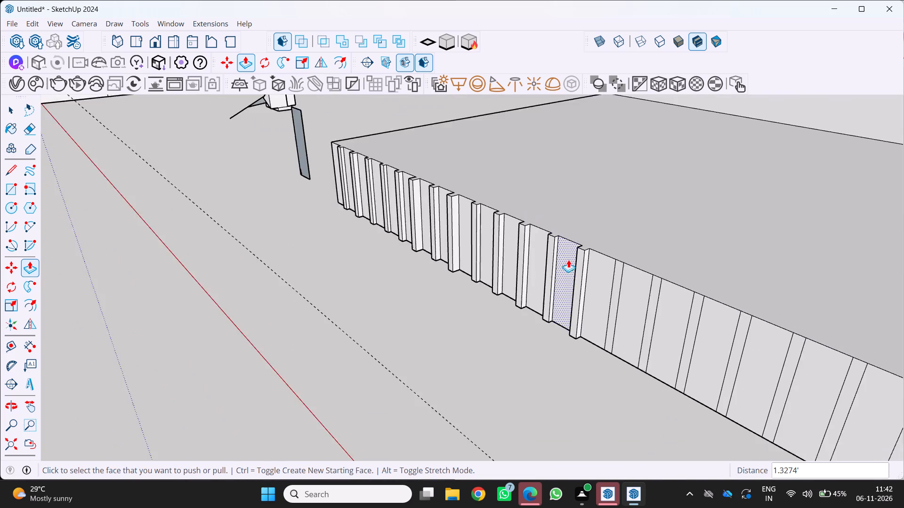
{"action": "scroll", "coordinate": [538, 253], "scroll_direction": "down", "scroll_amount": 1}
{"action": "middle_click_drag", "start_coordinate": [536, 267], "coordinate": [664, 297]}
{"action": "middle_click", "coordinate": [665, 294]}
{"action": "scroll", "coordinate": [644, 267], "scroll_direction": "up", "scroll_amount": 3}
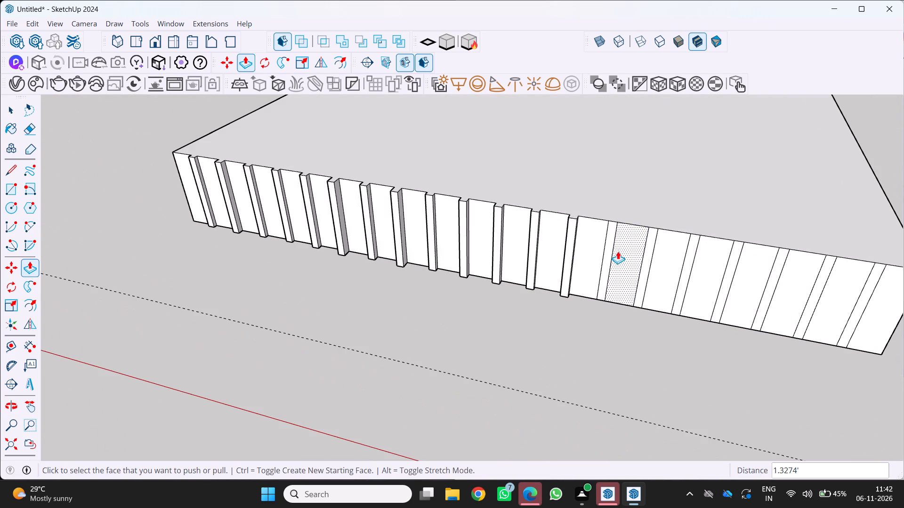
{"action": "left_click_drag", "start_coordinate": [609, 251], "coordinate": [600, 258]}
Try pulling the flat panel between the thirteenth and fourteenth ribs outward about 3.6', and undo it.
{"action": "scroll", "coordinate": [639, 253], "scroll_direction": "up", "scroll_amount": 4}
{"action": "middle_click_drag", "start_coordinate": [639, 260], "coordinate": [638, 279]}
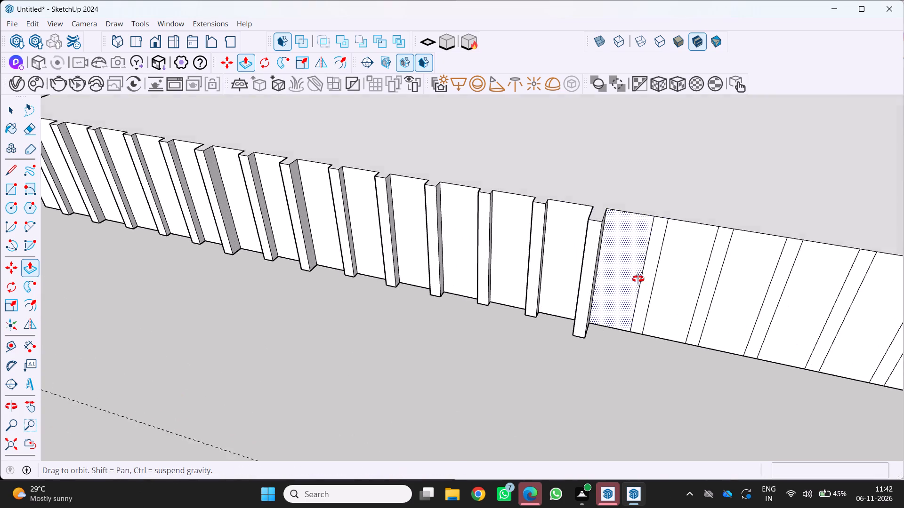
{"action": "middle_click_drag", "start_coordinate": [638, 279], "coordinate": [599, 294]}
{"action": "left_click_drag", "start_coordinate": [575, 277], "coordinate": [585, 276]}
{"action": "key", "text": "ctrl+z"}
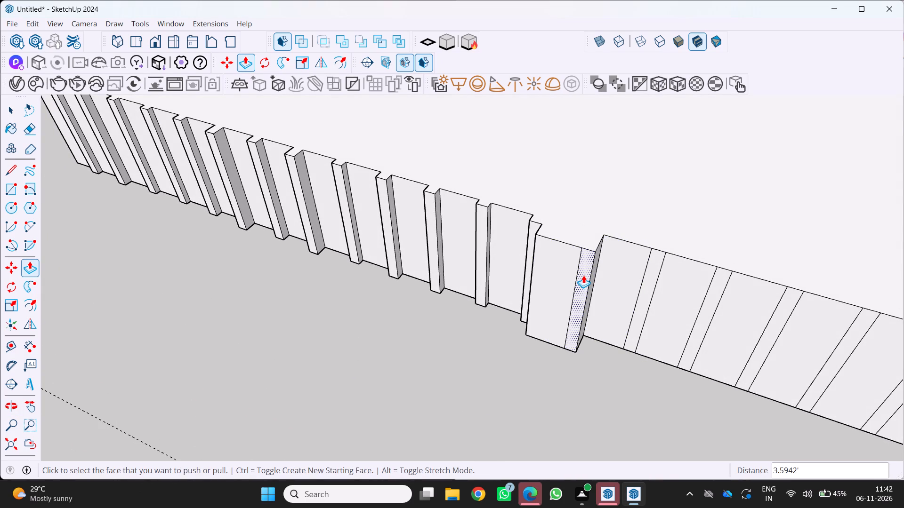
Push the fourteenth rib back about 0.8' and a further 0.6', and pull the fifteenth thin strip outward about 1.7'.
{"action": "left_click_drag", "start_coordinate": [582, 271], "coordinate": [586, 269]}
{"action": "scroll", "coordinate": [593, 278], "scroll_direction": "down", "scroll_amount": 8}
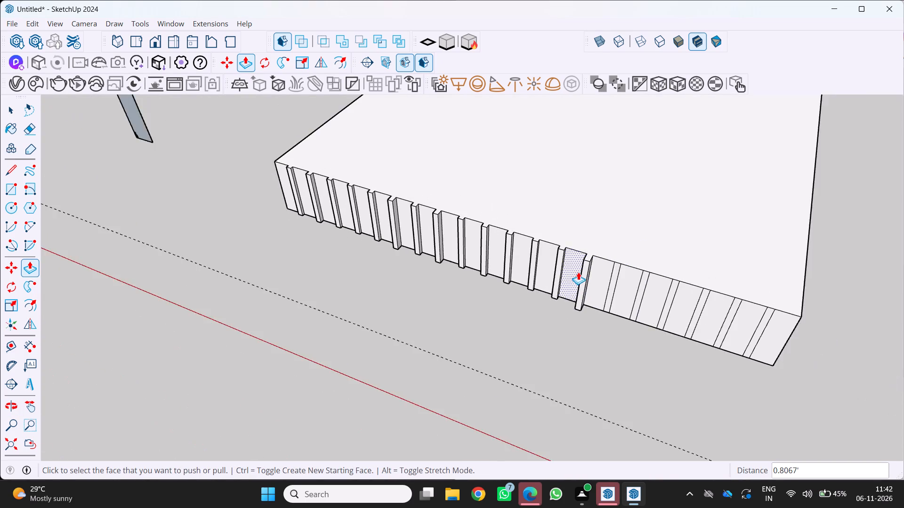
{"action": "scroll", "coordinate": [578, 272], "scroll_direction": "up", "scroll_amount": 1}
{"action": "middle_click_drag", "start_coordinate": [578, 272], "coordinate": [605, 237]}
{"action": "scroll", "coordinate": [617, 252], "scroll_direction": "up", "scroll_amount": 7}
{"action": "left_click_drag", "start_coordinate": [622, 264], "coordinate": [618, 271]}
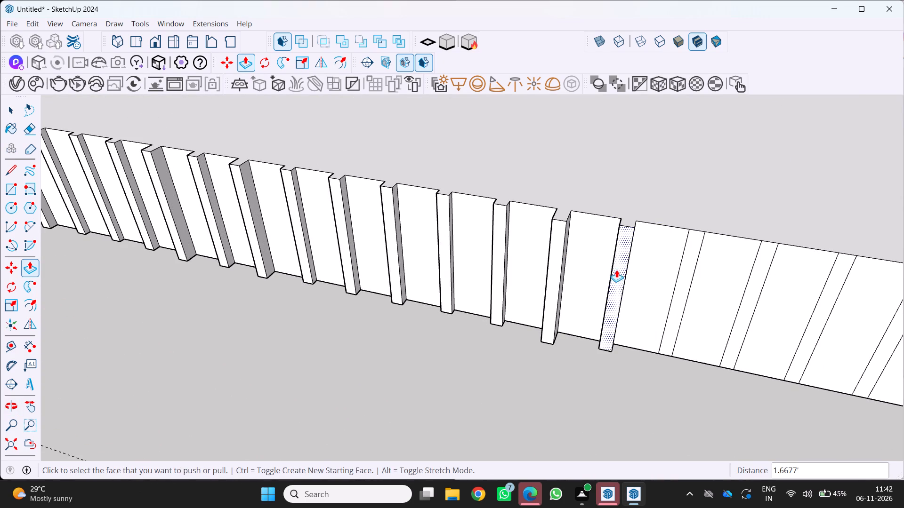
{"action": "left_click_drag", "start_coordinate": [554, 253], "coordinate": [560, 252]}
{"action": "scroll", "coordinate": [562, 253], "scroll_direction": "down", "scroll_amount": 5}
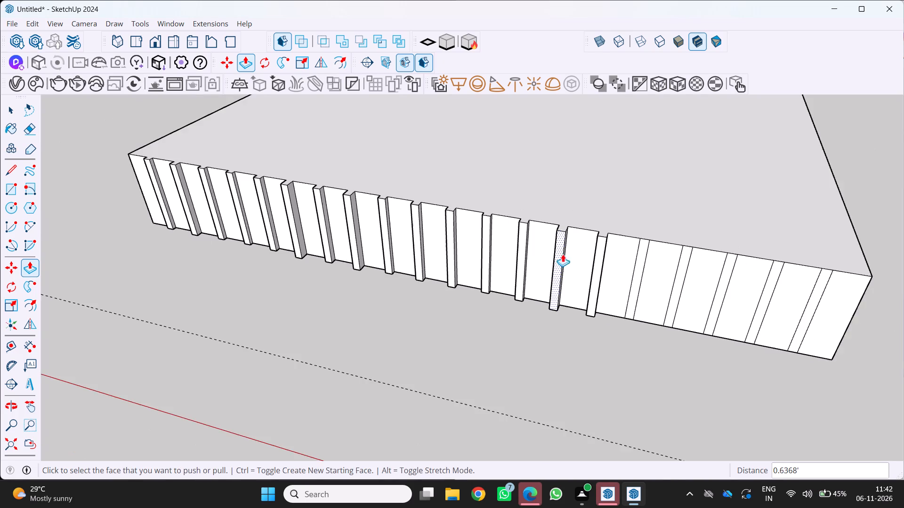
Push/Pull the sixteenth thin front strip outward about 1.3' and the seventeenth about 1.2'.
{"action": "scroll", "coordinate": [618, 262], "scroll_direction": "up", "scroll_amount": 4}
{"action": "left_click_drag", "start_coordinate": [643, 259], "coordinate": [644, 264]}
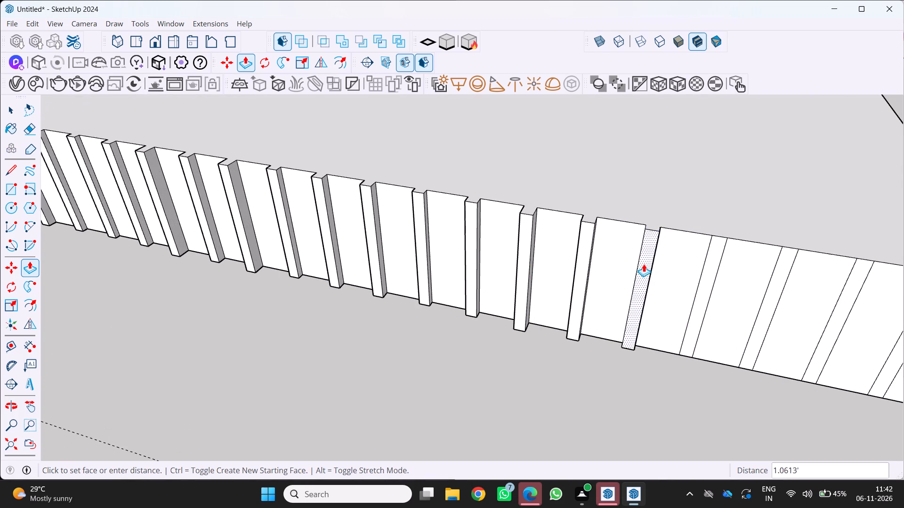
{"action": "left_click_drag", "start_coordinate": [644, 264], "coordinate": [642, 265]}
{"action": "scroll", "coordinate": [670, 256], "scroll_direction": "down", "scroll_amount": 5}
{"action": "scroll", "coordinate": [683, 263], "scroll_direction": "up", "scroll_amount": 4}
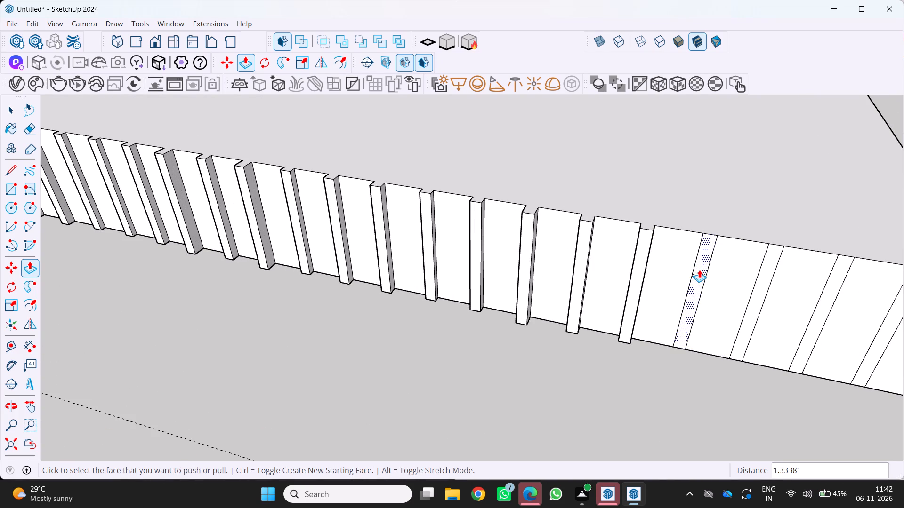
{"action": "left_click_drag", "start_coordinate": [699, 270], "coordinate": [693, 275]}
{"action": "scroll", "coordinate": [704, 273], "scroll_direction": "down", "scroll_amount": 5}
{"action": "middle_click_drag", "start_coordinate": [699, 264], "coordinate": [547, 245]}
{"action": "scroll", "coordinate": [679, 249], "scroll_direction": "up", "scroll_amount": 1}
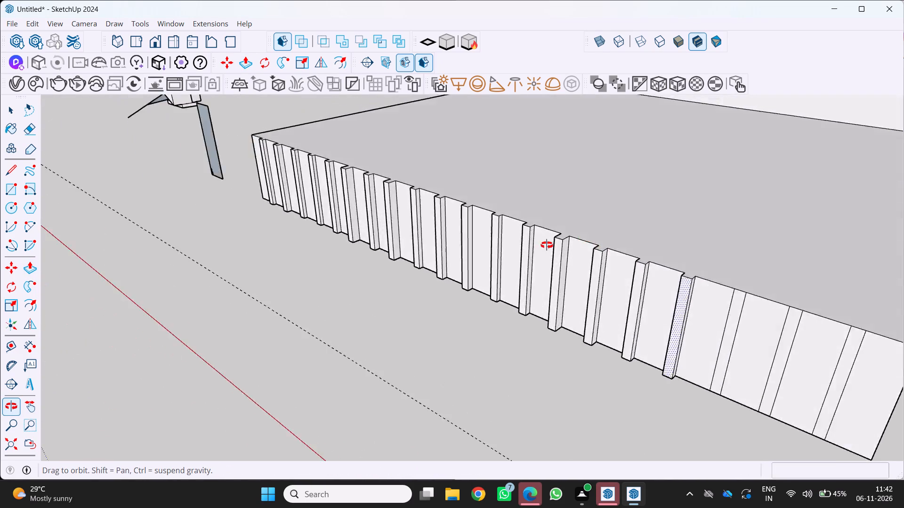
{"action": "middle_click_drag", "start_coordinate": [547, 245], "coordinate": [467, 222]}
{"action": "scroll", "coordinate": [467, 222], "scroll_direction": "down", "scroll_amount": 9}
{"action": "scroll", "coordinate": [492, 270], "scroll_direction": "up", "scroll_amount": 2}
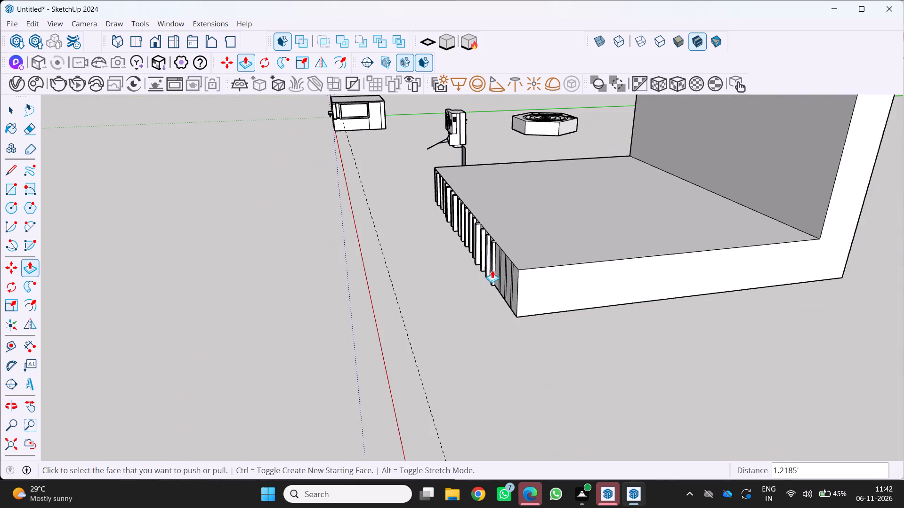
Push/Pull the eighteenth, nineteenth and twentieth thin front strips outward as ribs, the last two about 1.6' and 1.8'.
{"action": "scroll", "coordinate": [492, 270], "scroll_direction": "up", "scroll_amount": 3}
{"action": "middle_click_drag", "start_coordinate": [522, 307], "coordinate": [575, 319]}
{"action": "middle_click", "coordinate": [576, 317]}
{"action": "scroll", "coordinate": [554, 277], "scroll_direction": "up", "scroll_amount": 7}
{"action": "left_click_drag", "start_coordinate": [544, 270], "coordinate": [541, 271]}
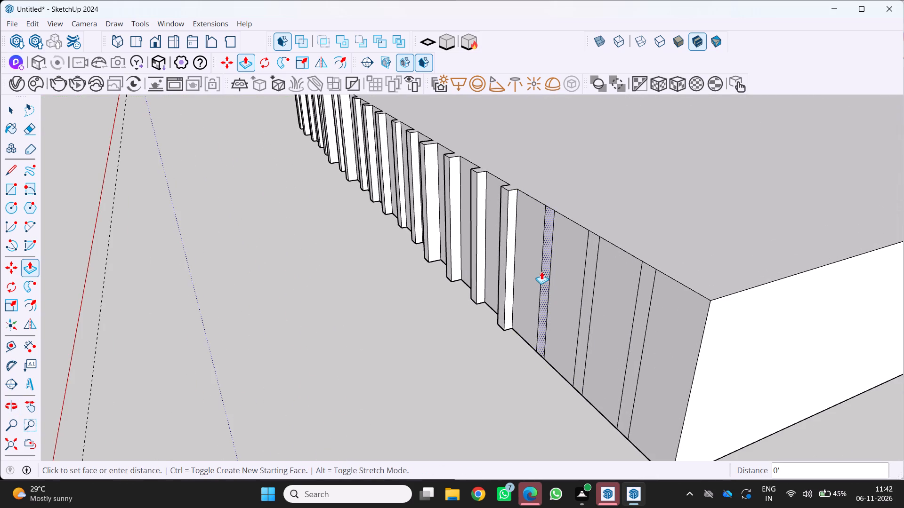
{"action": "left_click_drag", "start_coordinate": [541, 271], "coordinate": [536, 275]}
{"action": "scroll", "coordinate": [579, 295], "scroll_direction": "up", "scroll_amount": 3}
{"action": "left_click_drag", "start_coordinate": [588, 297], "coordinate": [570, 299]}
{"action": "scroll", "coordinate": [577, 294], "scroll_direction": "down", "scroll_amount": 5}
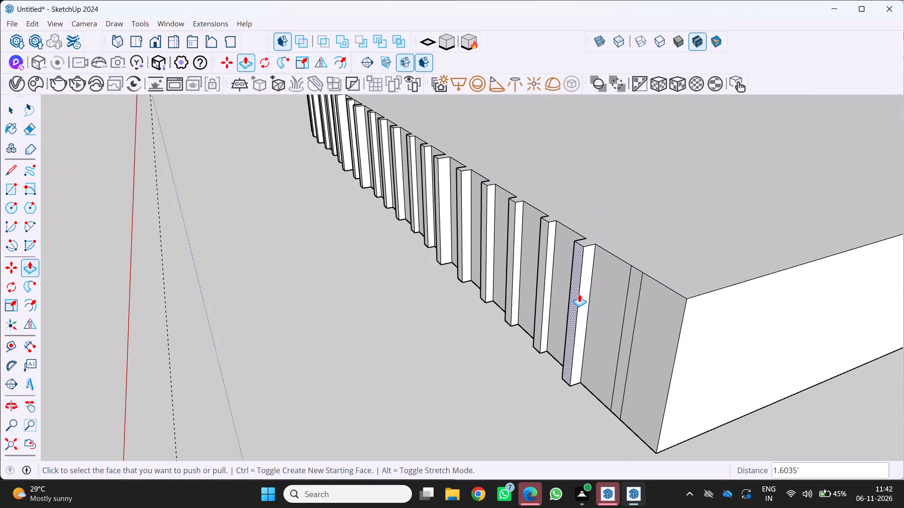
{"action": "left_click_drag", "start_coordinate": [625, 322], "coordinate": [613, 325]}
{"action": "scroll", "coordinate": [601, 327], "scroll_direction": "down", "scroll_amount": 6}
Draw a rectangle about 18.5' by 77.6' on the back wall's front face, from its top corner down to the slab.
{"action": "middle_click_drag", "start_coordinate": [561, 321], "coordinate": [706, 290]}
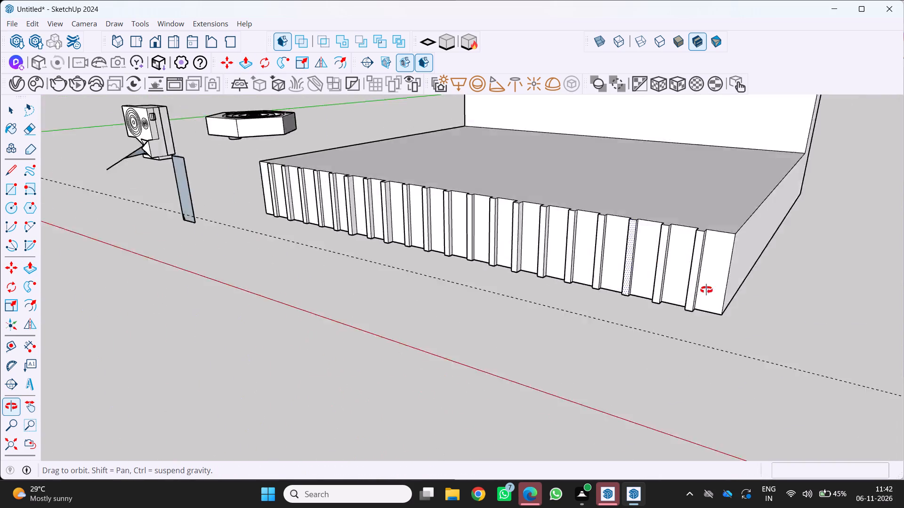
{"action": "middle_click_drag", "start_coordinate": [706, 290], "coordinate": [740, 281]}
{"action": "scroll", "coordinate": [549, 298], "scroll_direction": "down", "scroll_amount": 5}
{"action": "middle_click_drag", "start_coordinate": [483, 271], "coordinate": [598, 306]}
{"action": "middle_click", "coordinate": [601, 307]}
{"action": "scroll", "coordinate": [602, 307], "scroll_direction": "down", "scroll_amount": 7}
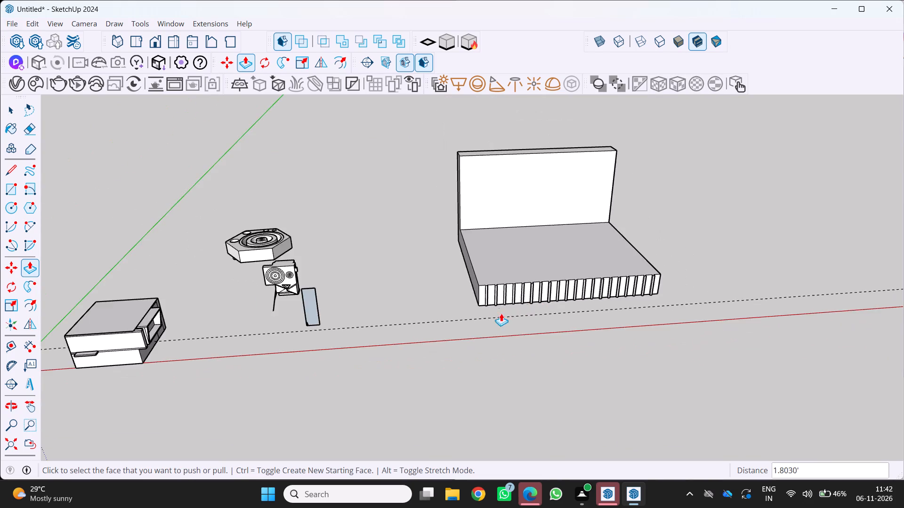
{"action": "middle_click_drag", "start_coordinate": [499, 314], "coordinate": [399, 296]}
{"action": "middle_click", "coordinate": [399, 292]}
{"action": "scroll", "coordinate": [500, 217], "scroll_direction": "up", "scroll_amount": 8}
{"action": "scroll", "coordinate": [481, 210], "scroll_direction": "down", "scroll_amount": 11}
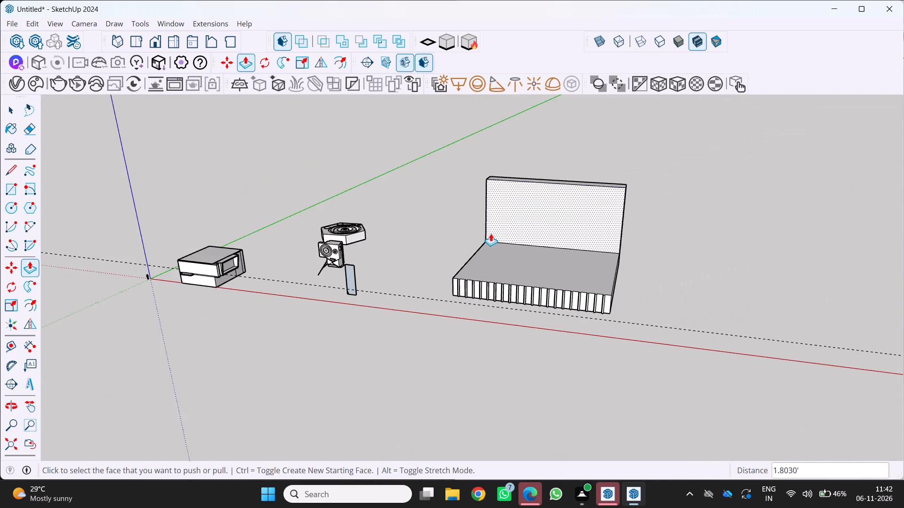
{"action": "middle_click_drag", "start_coordinate": [484, 209], "coordinate": [482, 177]}
{"action": "scroll", "coordinate": [484, 208], "scroll_direction": "up", "scroll_amount": 1}
{"action": "middle_click", "coordinate": [482, 177]}
{"action": "scroll", "coordinate": [491, 196], "scroll_direction": "up", "scroll_amount": 3}
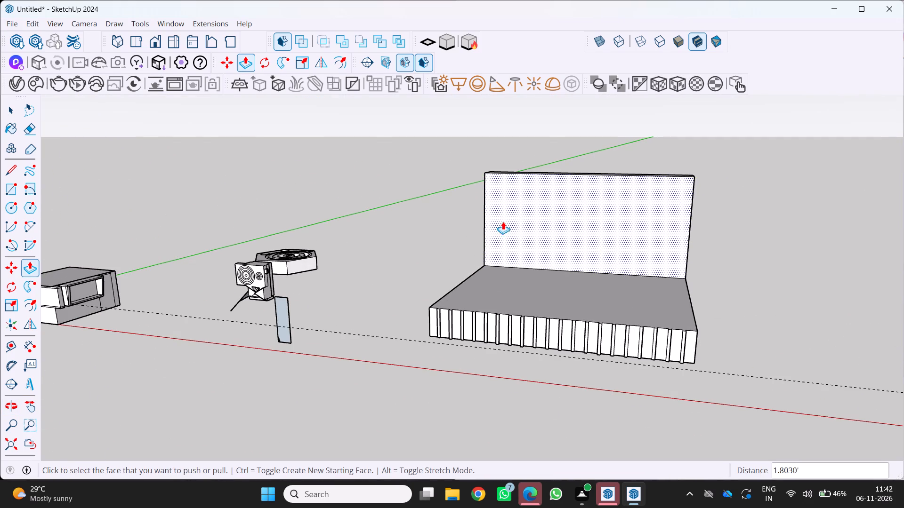
{"action": "key", "text": "r"}
{"action": "left_click", "coordinate": [487, 173]}
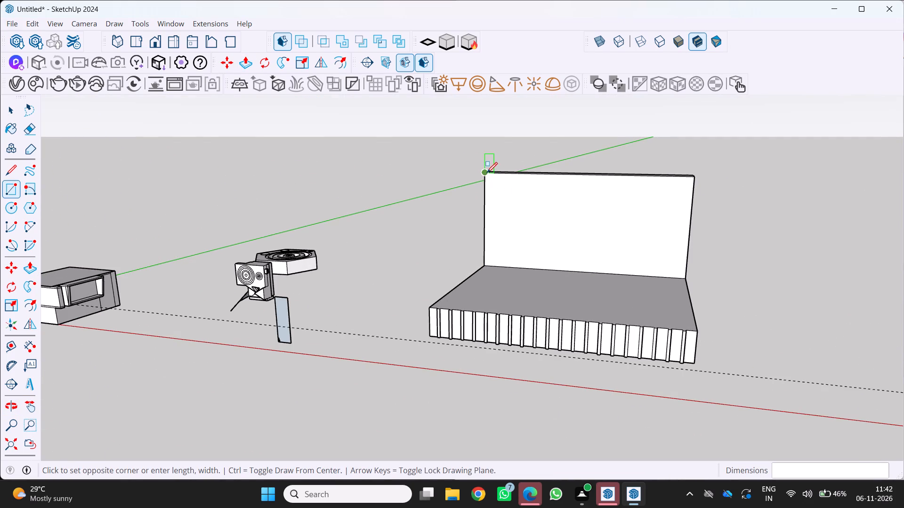
{"action": "scroll", "coordinate": [514, 265], "scroll_direction": "up", "scroll_amount": 3}
{"action": "left_click", "coordinate": [502, 268]}
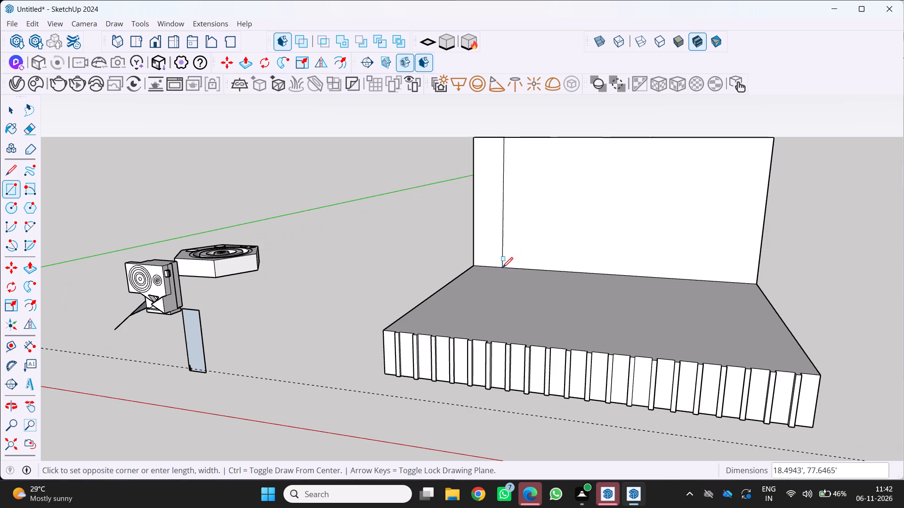
Copy the rectangle's four edges along the back wall to its far end and divide the spacing into 10 equal copies.
{"action": "key", "text": "space"}
{"action": "left_click", "coordinate": [502, 253]}
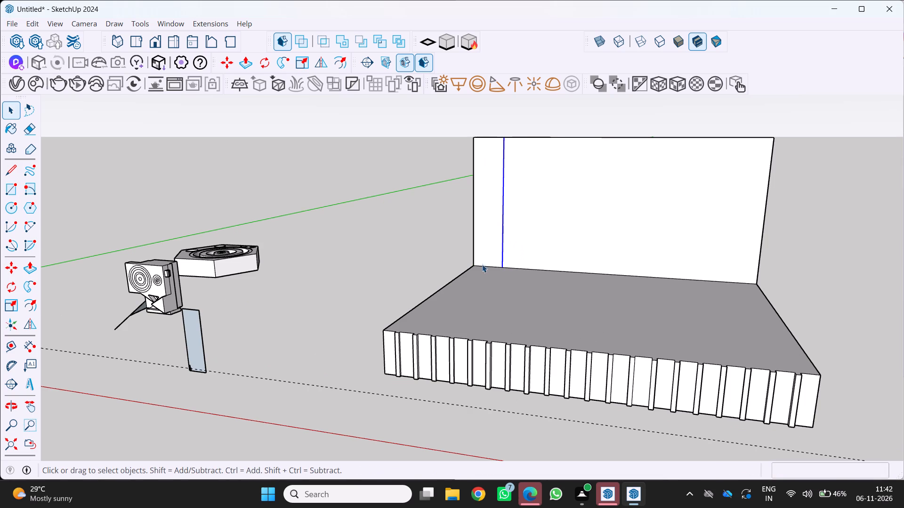
{"action": "scroll", "coordinate": [475, 273], "scroll_direction": "up", "scroll_amount": 4, "text": "shift"}
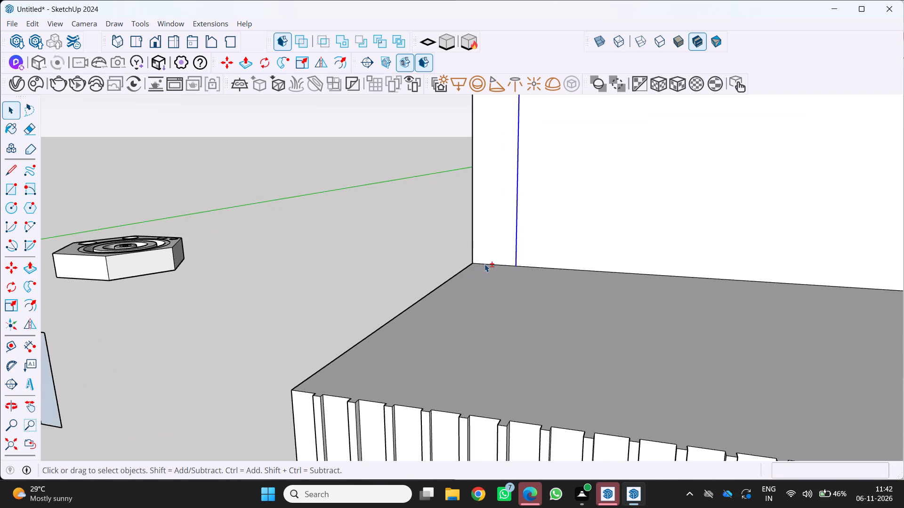
{"action": "left_click", "coordinate": [485, 262], "text": "shift"}
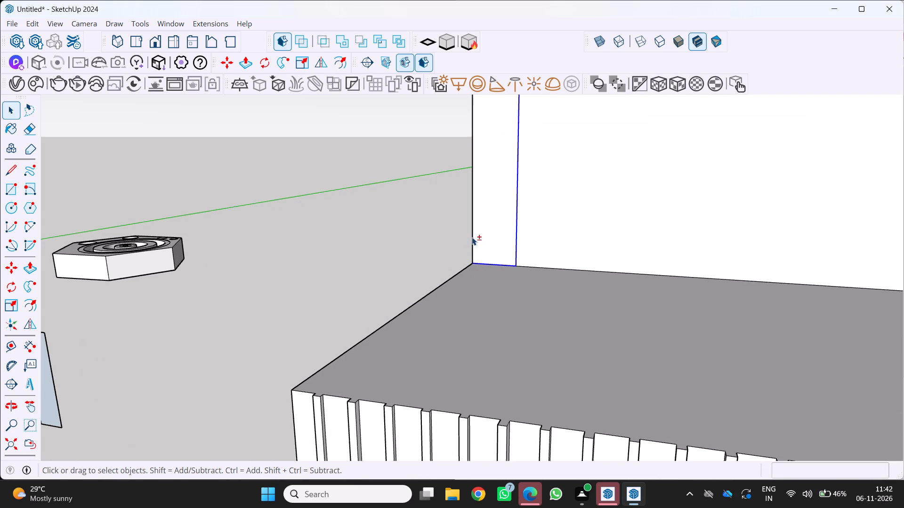
{"action": "left_click", "coordinate": [472, 237], "text": "shift"}
{"action": "scroll", "coordinate": [474, 251], "scroll_direction": "down", "scroll_amount": 5, "text": "shift"}
{"action": "scroll", "coordinate": [463, 213], "scroll_direction": "up", "scroll_amount": 3, "text": "shift"}
{"action": "left_click", "coordinate": [477, 214], "text": "shift"}
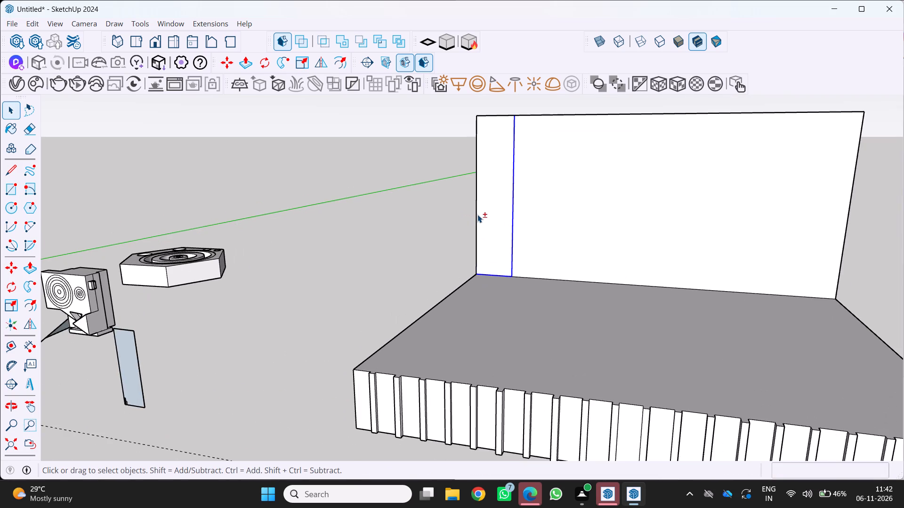
{"action": "scroll", "coordinate": [484, 117], "scroll_direction": "up", "scroll_amount": 4, "text": "shift"}
{"action": "left_click", "coordinate": [495, 116], "text": "shift"}
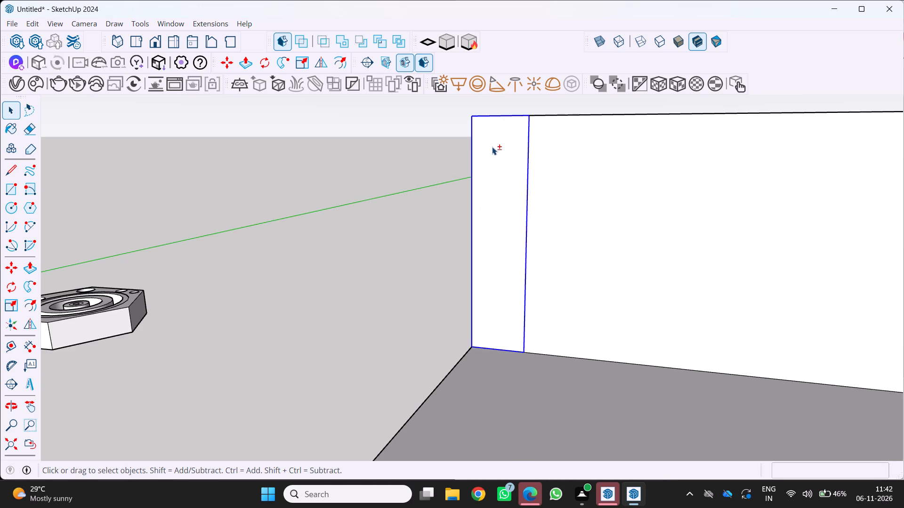
{"action": "scroll", "coordinate": [492, 149], "scroll_direction": "down", "scroll_amount": 10, "text": "shift"}
{"action": "key", "text": "m"}
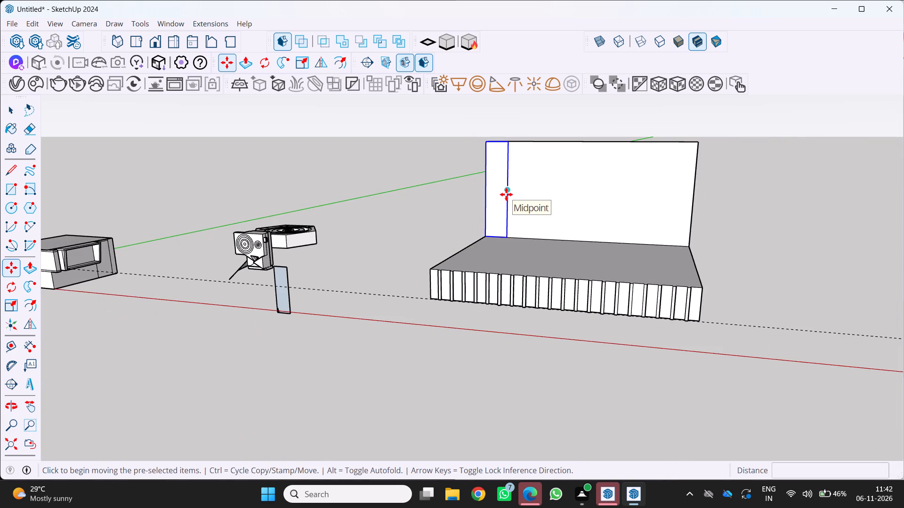
{"action": "scroll", "coordinate": [528, 218], "scroll_direction": "up", "scroll_amount": 6}
{"action": "left_click", "coordinate": [499, 250]}
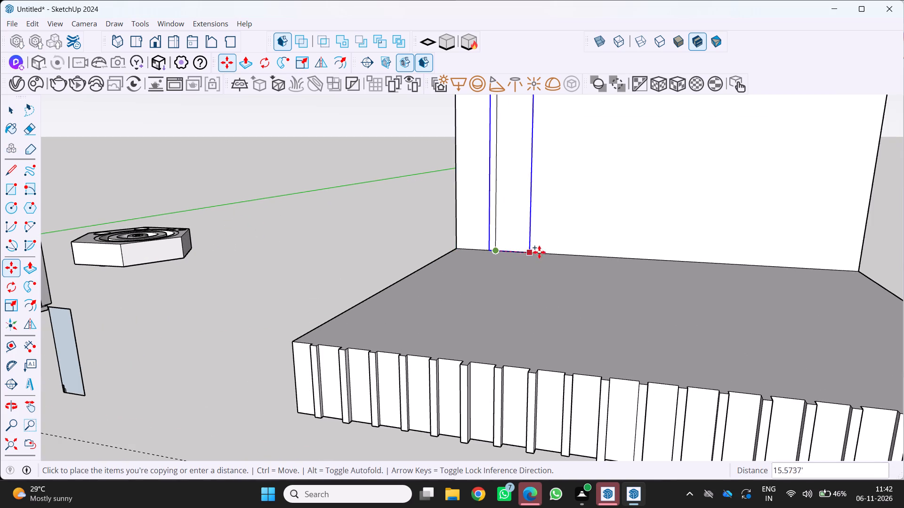
{"action": "scroll", "coordinate": [555, 259], "scroll_direction": "down", "scroll_amount": 9}
{"action": "scroll", "coordinate": [686, 259], "scroll_direction": "up", "scroll_amount": 4}
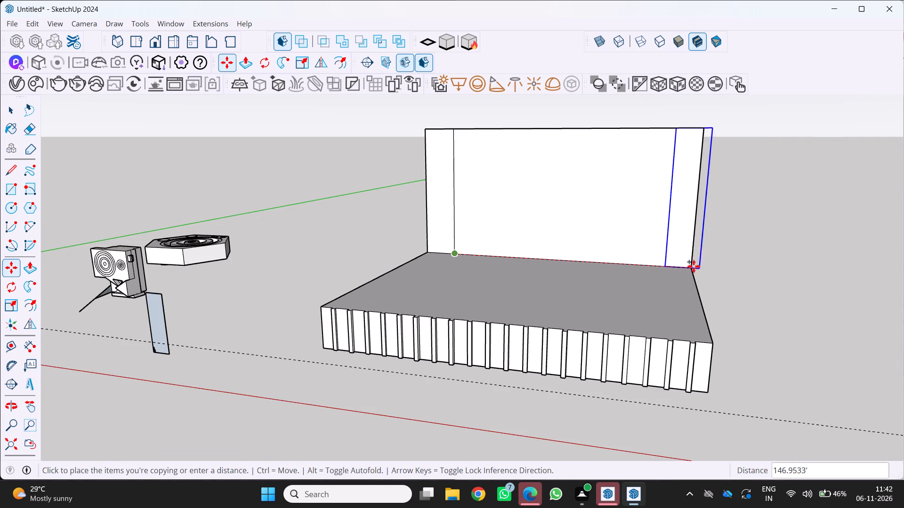
{"action": "left_click", "coordinate": [693, 266]}
{"action": "type", "text": "10"}
{"action": "key", "text": "slash"}
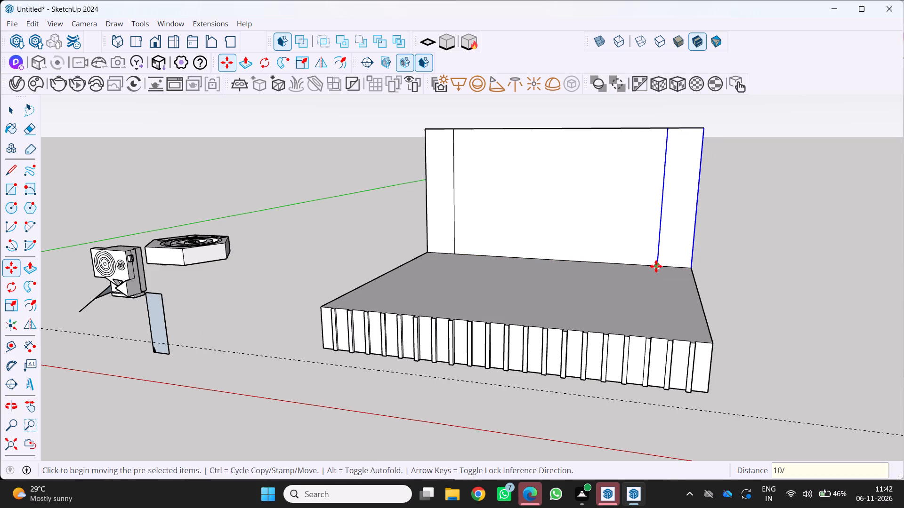
{"action": "key", "text": "Return"}
{"action": "key", "text": "space"}
Push/Pull the first three thin strips of the back wall outward as ribs, the second about 4.2'.
{"action": "scroll", "coordinate": [457, 213], "scroll_direction": "up", "scroll_amount": 2}
{"action": "middle_click_drag", "start_coordinate": [459, 213], "coordinate": [557, 283]}
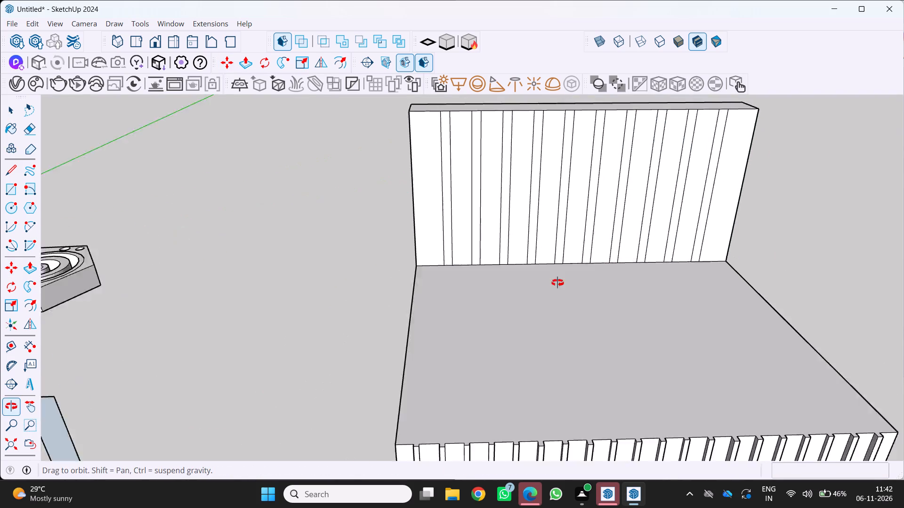
{"action": "middle_click_drag", "start_coordinate": [557, 283], "coordinate": [581, 301]}
{"action": "scroll", "coordinate": [445, 184], "scroll_direction": "up", "scroll_amount": 4}
{"action": "key", "text": "p"}
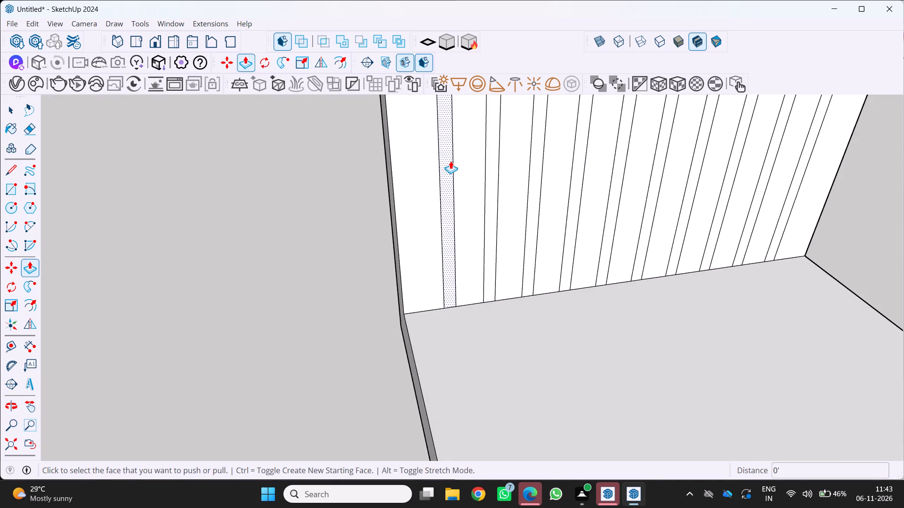
{"action": "left_click_drag", "start_coordinate": [451, 161], "coordinate": [455, 167]}
{"action": "scroll", "coordinate": [507, 178], "scroll_direction": "up", "scroll_amount": 2}
{"action": "left_click_drag", "start_coordinate": [492, 177], "coordinate": [496, 184]}
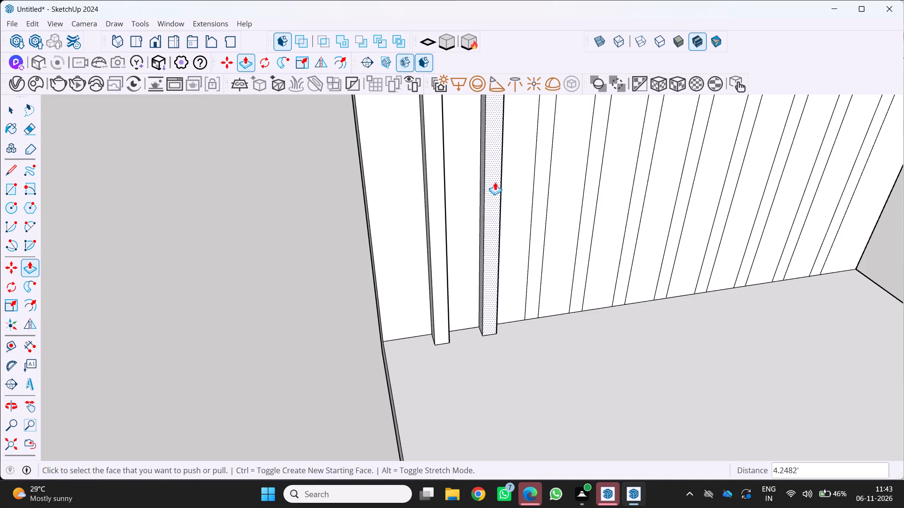
{"action": "scroll", "coordinate": [500, 191], "scroll_direction": "down", "scroll_amount": 5}
{"action": "middle_click_drag", "start_coordinate": [504, 206], "coordinate": [421, 218]}
{"action": "scroll", "coordinate": [544, 183], "scroll_direction": "up", "scroll_amount": 3}
{"action": "left_click_drag", "start_coordinate": [536, 179], "coordinate": [537, 179]}
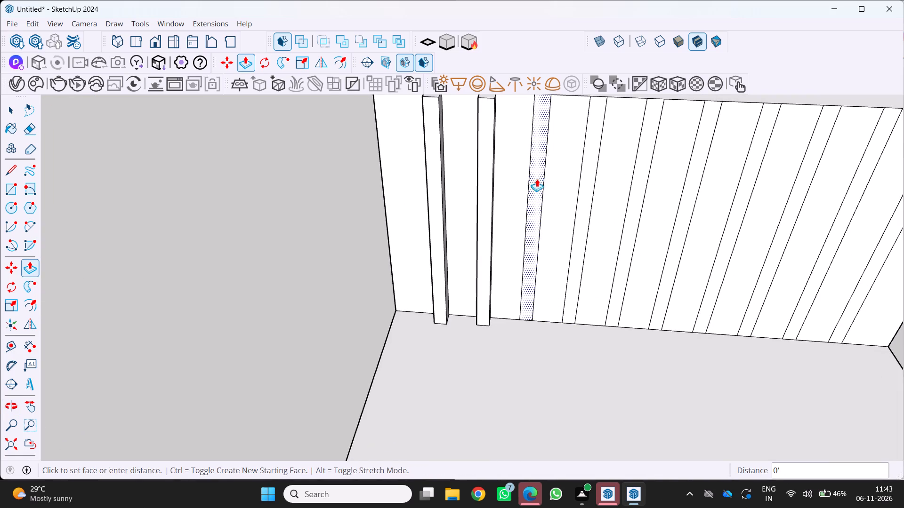
{"action": "left_click_drag", "start_coordinate": [537, 179], "coordinate": [539, 183]}
{"action": "left_click", "coordinate": [537, 183]}
Push/Pull the fourth thin back-wall strip outward about 3.7' and the fifth about 2.4'.
{"action": "scroll", "coordinate": [535, 186], "scroll_direction": "down", "scroll_amount": 5}
{"action": "middle_click_drag", "start_coordinate": [534, 194], "coordinate": [533, 194]}
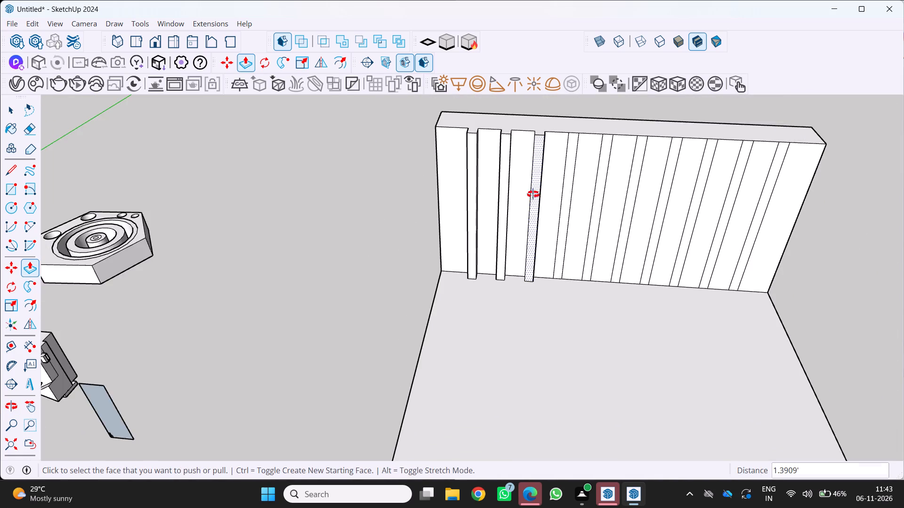
{"action": "middle_click_drag", "start_coordinate": [533, 194], "coordinate": [458, 225]}
{"action": "scroll", "coordinate": [573, 185], "scroll_direction": "up", "scroll_amount": 4}
{"action": "left_click_drag", "start_coordinate": [562, 192], "coordinate": [553, 197]}
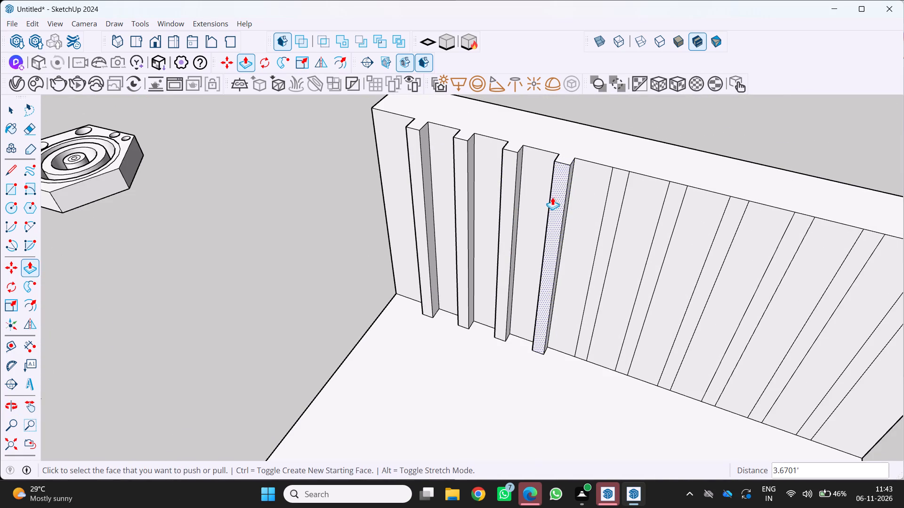
{"action": "scroll", "coordinate": [602, 196], "scroll_direction": "up", "scroll_amount": 2}
{"action": "left_click_drag", "start_coordinate": [612, 204], "coordinate": [605, 208]}
Push/Pull the sixth thin back-wall strip outward as a rib and the seventh about 6.4'.
{"action": "scroll", "coordinate": [598, 202], "scroll_direction": "down", "scroll_amount": 5}
{"action": "scroll", "coordinate": [661, 190], "scroll_direction": "up", "scroll_amount": 2}
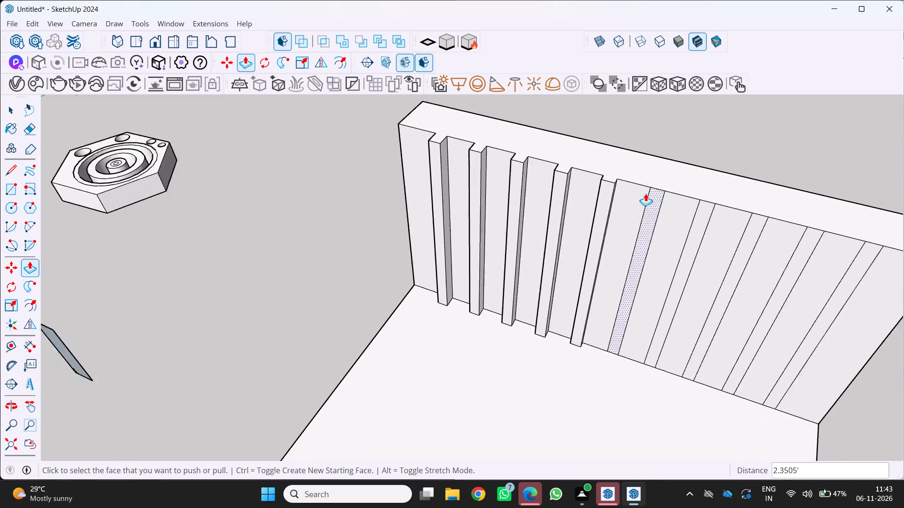
{"action": "scroll", "coordinate": [646, 193], "scroll_direction": "up", "scroll_amount": 2}
{"action": "left_click_drag", "start_coordinate": [653, 205], "coordinate": [652, 213]}
{"action": "scroll", "coordinate": [624, 213], "scroll_direction": "down", "scroll_amount": 6}
{"action": "middle_click_drag", "start_coordinate": [629, 205], "coordinate": [631, 182]}
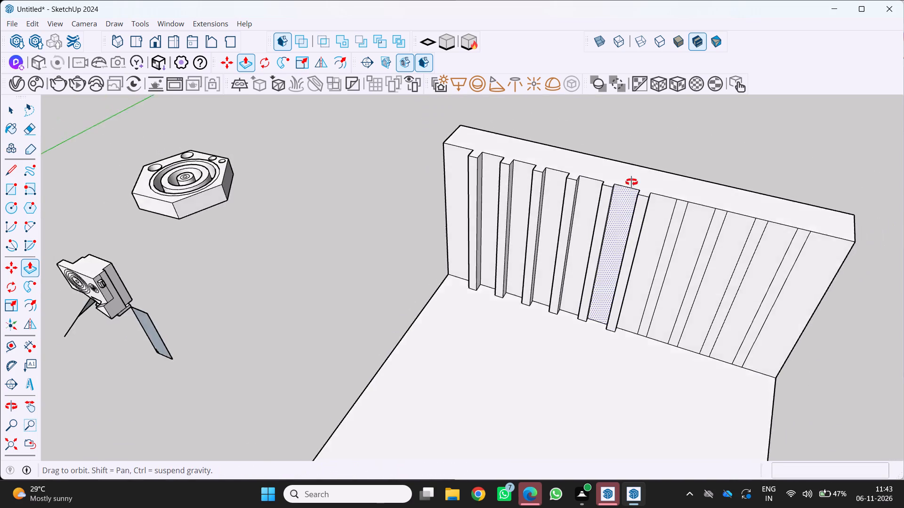
{"action": "middle_click_drag", "start_coordinate": [631, 182], "coordinate": [638, 154]}
{"action": "scroll", "coordinate": [664, 178], "scroll_direction": "up", "scroll_amount": 4}
{"action": "left_click_drag", "start_coordinate": [673, 187], "coordinate": [667, 195]}
Push/Pull the eighth thin back-wall strip outward, the ninth about 7.8' and the tenth about 5.7'.
{"action": "scroll", "coordinate": [695, 186], "scroll_direction": "down", "scroll_amount": 5}
{"action": "scroll", "coordinate": [706, 188], "scroll_direction": "up", "scroll_amount": 3}
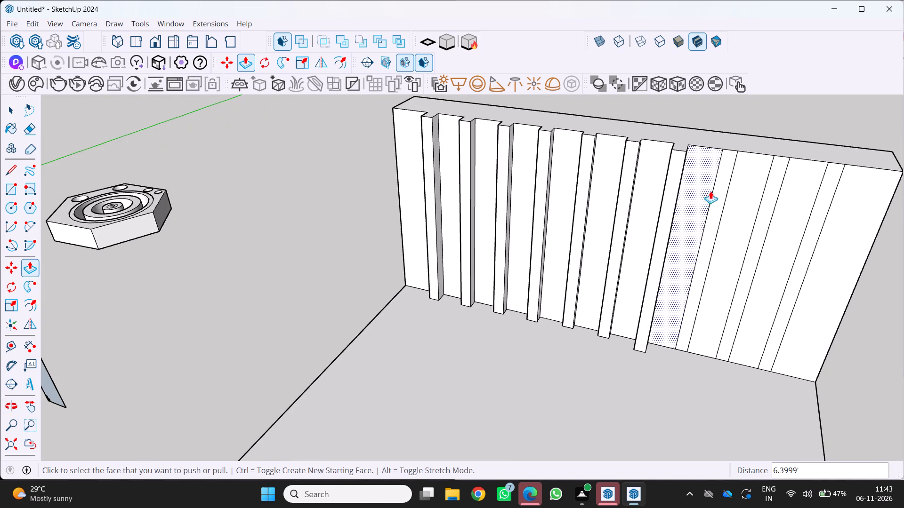
{"action": "left_click_drag", "start_coordinate": [718, 197], "coordinate": [714, 201]}
{"action": "scroll", "coordinate": [742, 204], "scroll_direction": "up", "scroll_amount": 3}
{"action": "left_click_drag", "start_coordinate": [767, 206], "coordinate": [759, 220]}
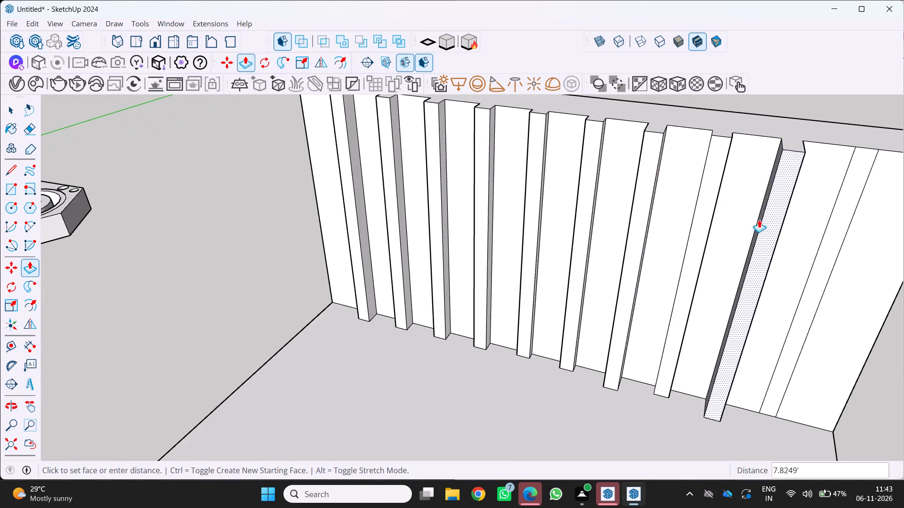
{"action": "scroll", "coordinate": [767, 212], "scroll_direction": "down", "scroll_amount": 5}
{"action": "scroll", "coordinate": [826, 206], "scroll_direction": "up", "scroll_amount": 1}
{"action": "left_click_drag", "start_coordinate": [819, 206], "coordinate": [812, 215]}
Draw a vertical line about 77.6' long down the back wall's front face, close to the end edge beyond the tenth rib.
{"action": "scroll", "coordinate": [801, 215], "scroll_direction": "down", "scroll_amount": 5}
{"action": "middle_click_drag", "start_coordinate": [767, 216], "coordinate": [758, 169]}
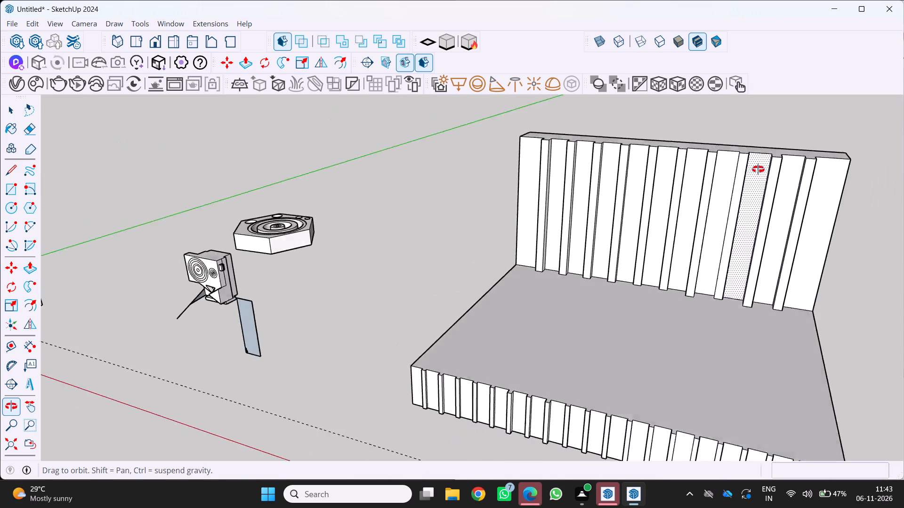
{"action": "middle_click_drag", "start_coordinate": [758, 169], "coordinate": [576, 183]}
{"action": "middle_click_drag", "start_coordinate": [625, 221], "coordinate": [742, 214]}
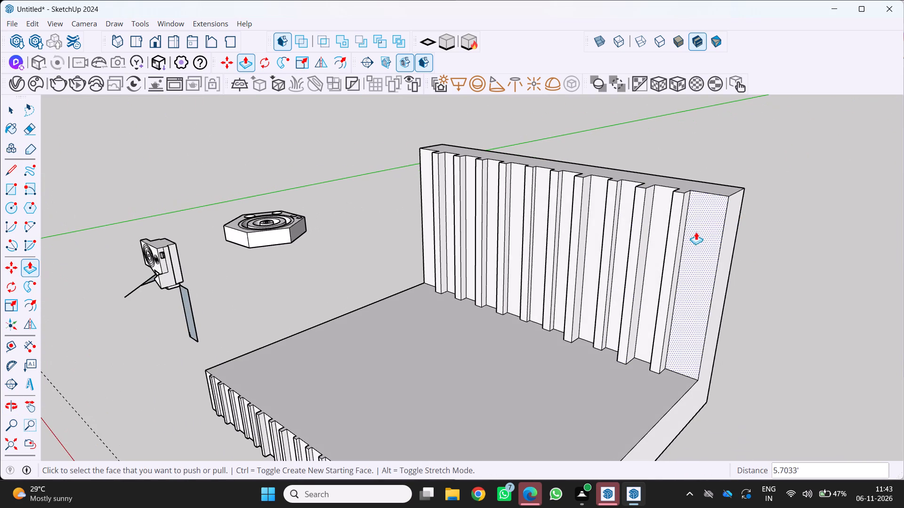
{"action": "scroll", "coordinate": [603, 244], "scroll_direction": "down", "scroll_amount": 5}
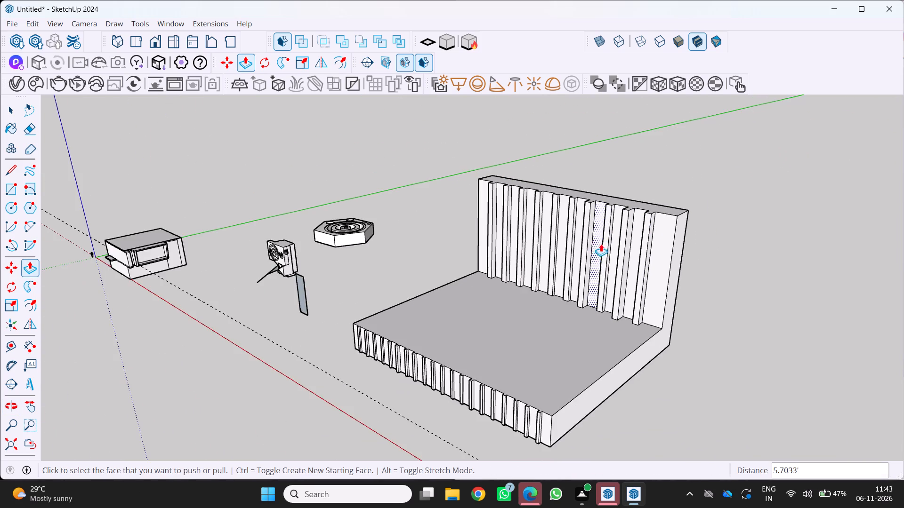
{"action": "middle_click_drag", "start_coordinate": [620, 245], "coordinate": [771, 242]}
{"action": "middle_click", "coordinate": [771, 241]}
{"action": "scroll", "coordinate": [728, 216], "scroll_direction": "up", "scroll_amount": 7}
{"action": "middle_click_drag", "start_coordinate": [689, 189], "coordinate": [654, 207]}
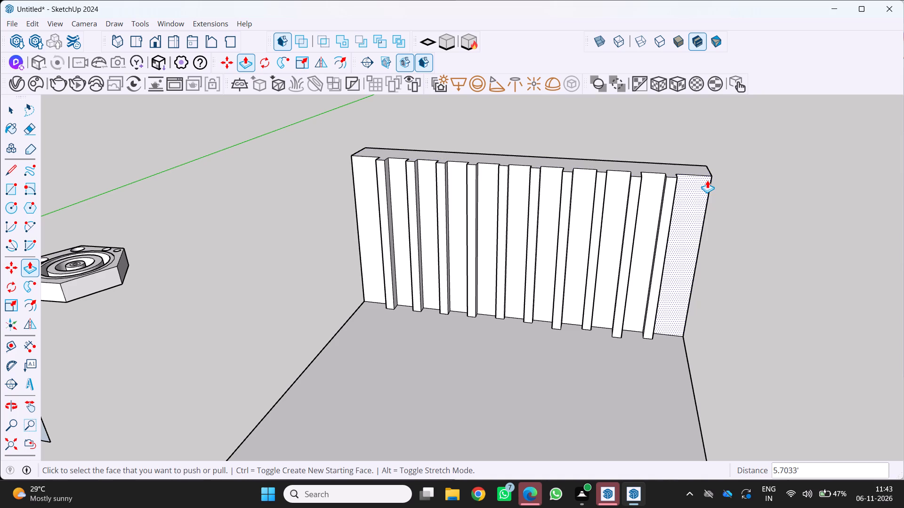
{"action": "key", "text": "l"}
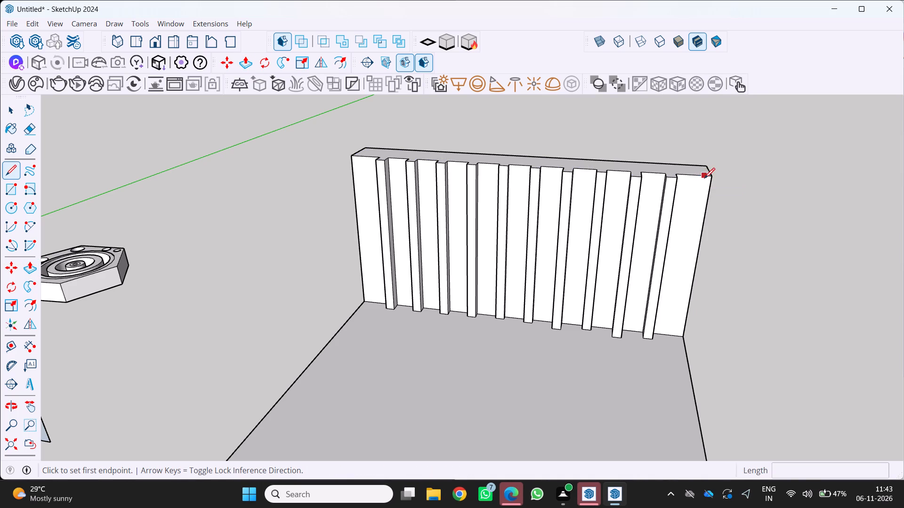
{"action": "scroll", "coordinate": [706, 180], "scroll_direction": "up", "scroll_amount": 3}
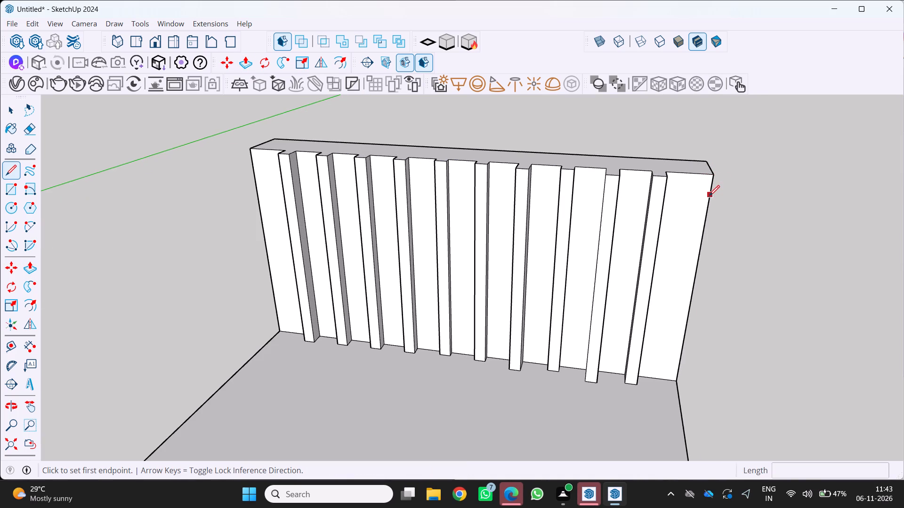
{"action": "scroll", "coordinate": [734, 214], "scroll_direction": "up", "scroll_amount": 3}
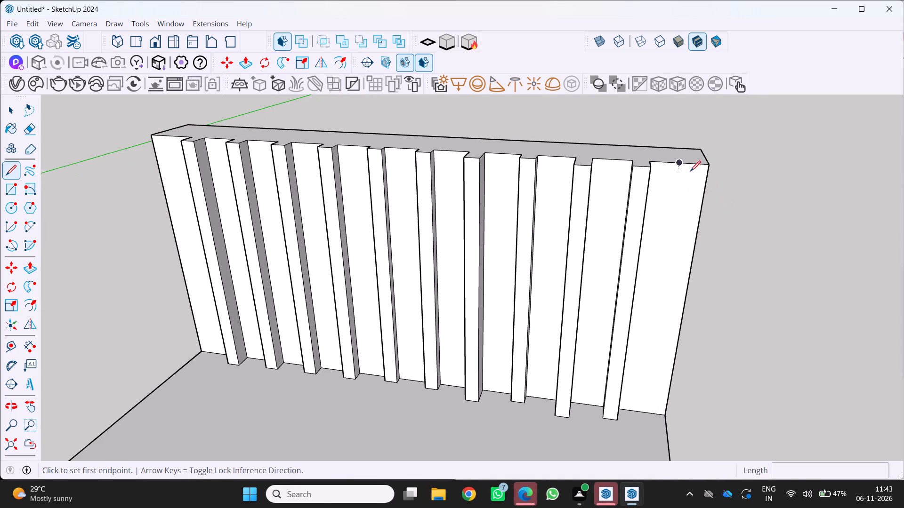
{"action": "left_click_drag", "start_coordinate": [695, 164], "coordinate": [696, 169]}
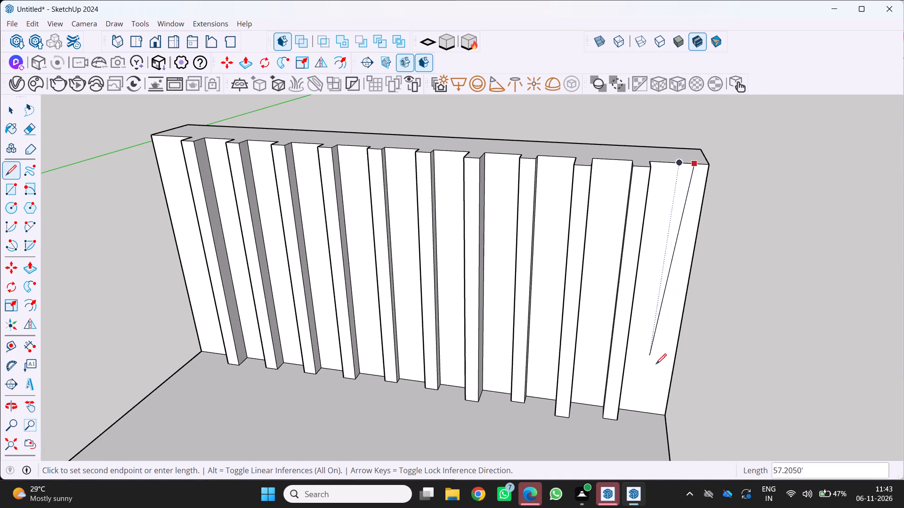
{"action": "scroll", "coordinate": [665, 385], "scroll_direction": "up", "scroll_amount": 4}
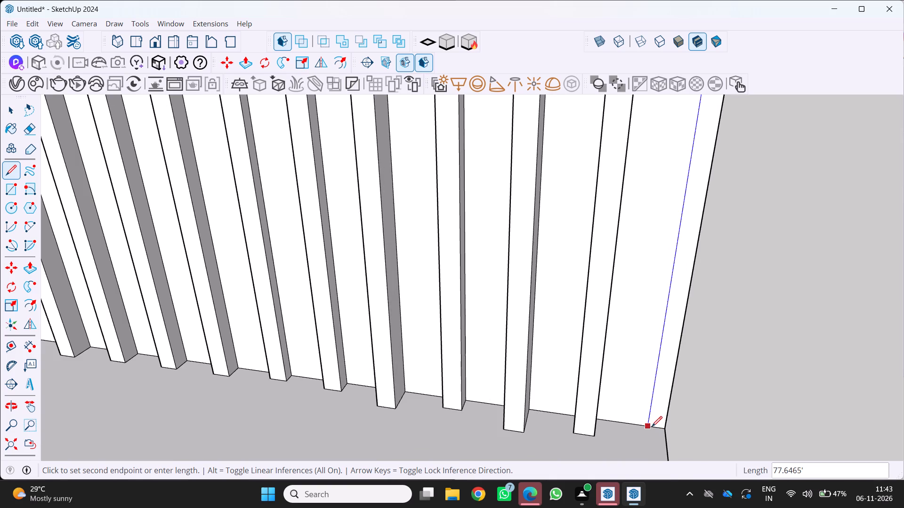
{"action": "left_click", "coordinate": [652, 427]}
Push/Pull the new thin end strip of the back wall outward about 3.5', and extend it by about another 3'.
{"action": "key", "text": "p"}
{"action": "left_click_drag", "start_coordinate": [671, 338], "coordinate": [673, 347]}
{"action": "scroll", "coordinate": [671, 349], "scroll_direction": "down", "scroll_amount": 10}
{"action": "middle_click_drag", "start_coordinate": [657, 362], "coordinate": [590, 373]}
{"action": "scroll", "coordinate": [614, 356], "scroll_direction": "up", "scroll_amount": 2}
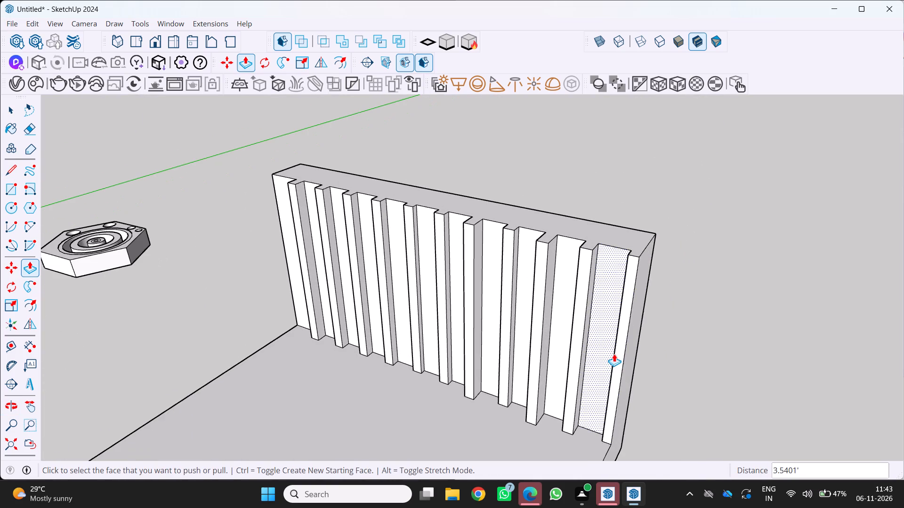
{"action": "left_click_drag", "start_coordinate": [615, 354], "coordinate": [613, 358]}
Examine the slab and back wall with their ribs from the front, both ends and above.
{"action": "scroll", "coordinate": [591, 344], "scroll_direction": "down", "scroll_amount": 5}
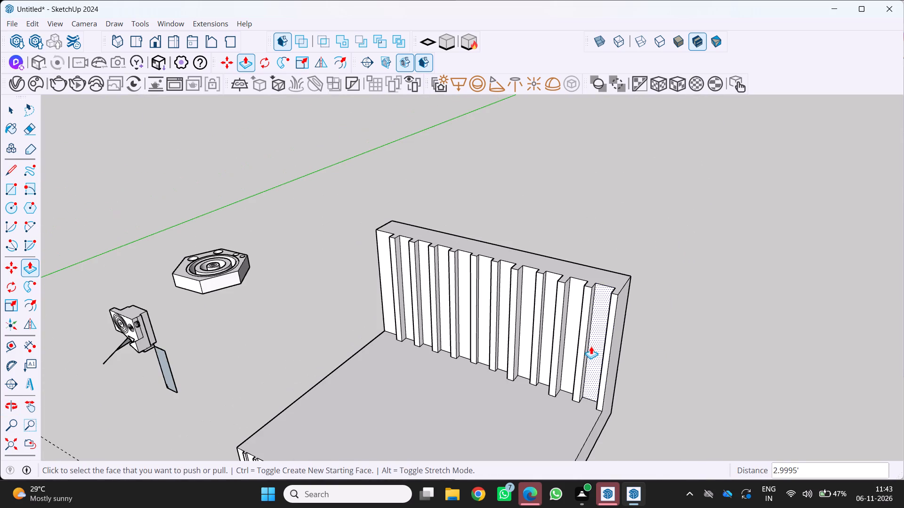
{"action": "middle_click_drag", "start_coordinate": [550, 338], "coordinate": [682, 321]}
{"action": "scroll", "coordinate": [564, 302], "scroll_direction": "down", "scroll_amount": 4}
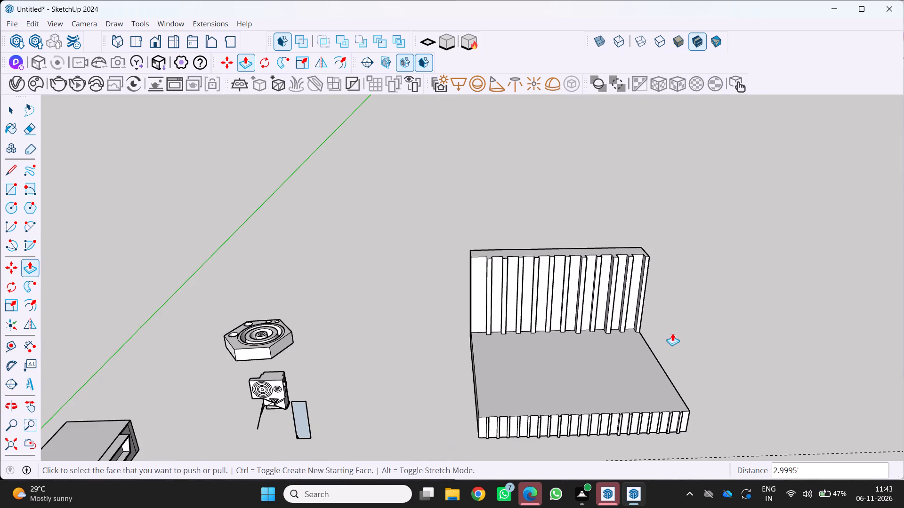
{"action": "scroll", "coordinate": [672, 334], "scroll_direction": "down", "scroll_amount": 2}
{"action": "scroll", "coordinate": [505, 316], "scroll_direction": "up", "scroll_amount": 2}
{"action": "middle_click_drag", "start_coordinate": [505, 315], "coordinate": [639, 367]}
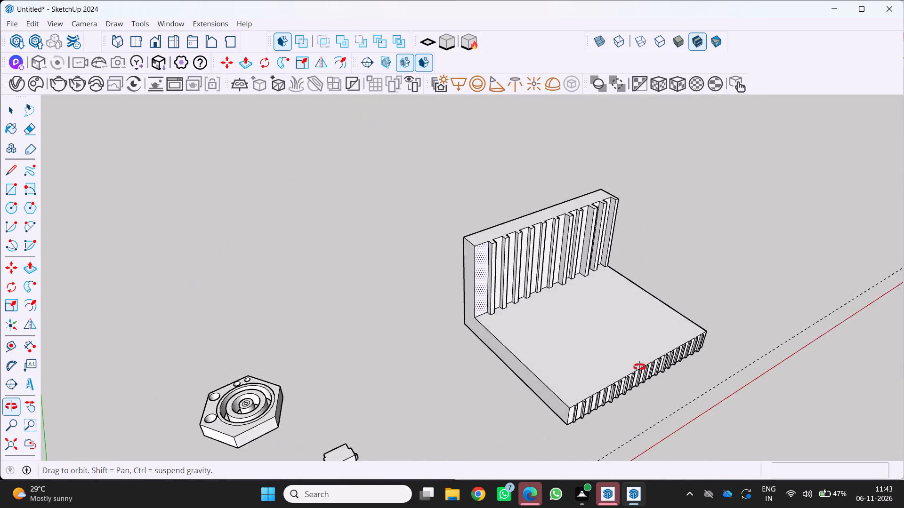
{"action": "middle_click_drag", "start_coordinate": [639, 367], "coordinate": [647, 367]}
{"action": "scroll", "coordinate": [491, 294], "scroll_direction": "up", "scroll_amount": 2}
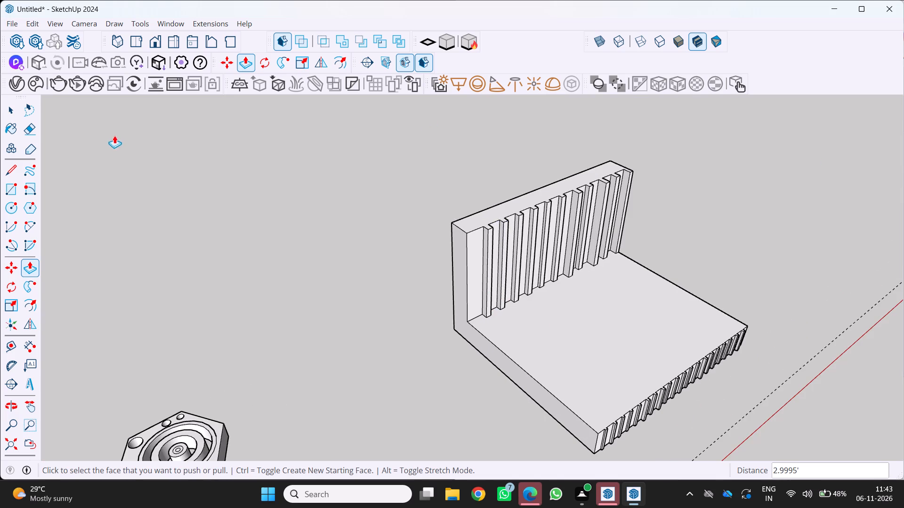
{"action": "scroll", "coordinate": [369, 286], "scroll_direction": "down", "scroll_amount": 4}
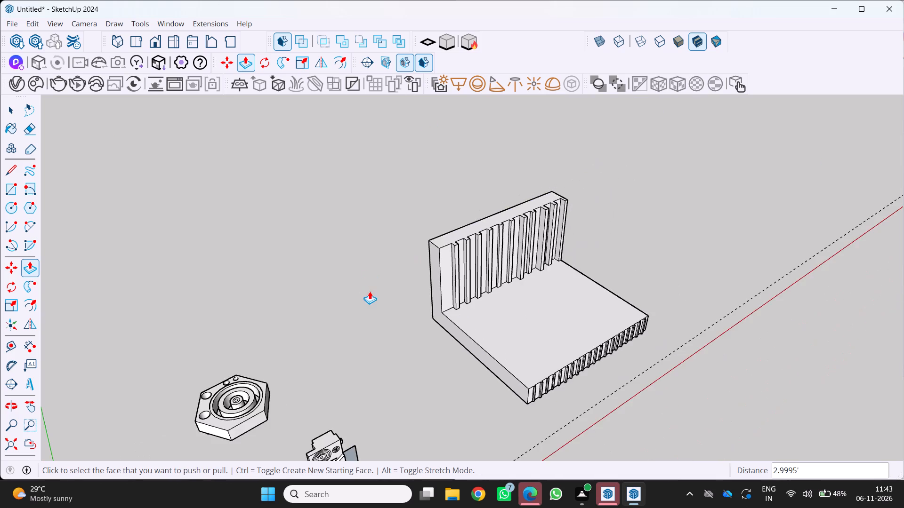
{"action": "middle_click_drag", "start_coordinate": [325, 285], "coordinate": [0, 246]}
{"action": "middle_click", "coordinate": [0, 247]}
{"action": "scroll", "coordinate": [358, 262], "scroll_direction": "down", "scroll_amount": 10}
{"action": "scroll", "coordinate": [454, 311], "scroll_direction": "up", "scroll_amount": 4}
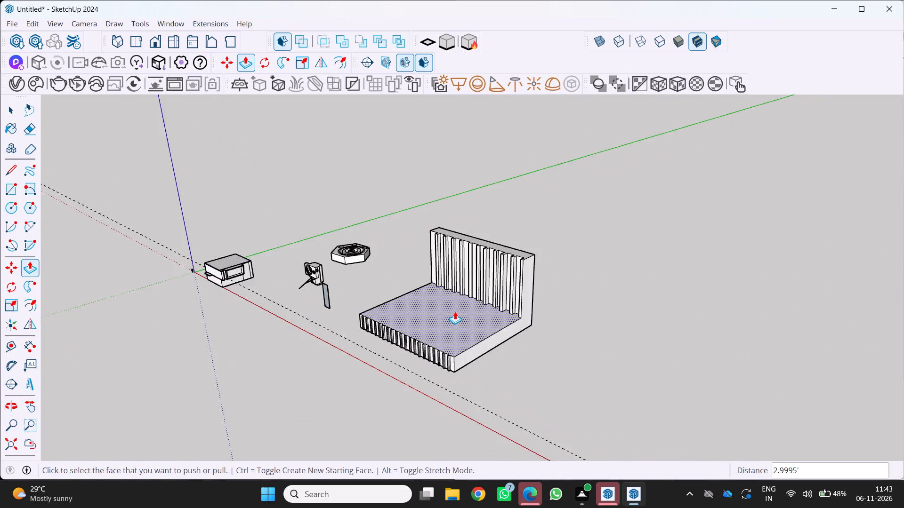
{"action": "middle_click_drag", "start_coordinate": [442, 314], "coordinate": [328, 286]}
{"action": "scroll", "coordinate": [393, 294], "scroll_direction": "up", "scroll_amount": 8}
{"action": "middle_click_drag", "start_coordinate": [448, 300], "coordinate": [403, 312]}
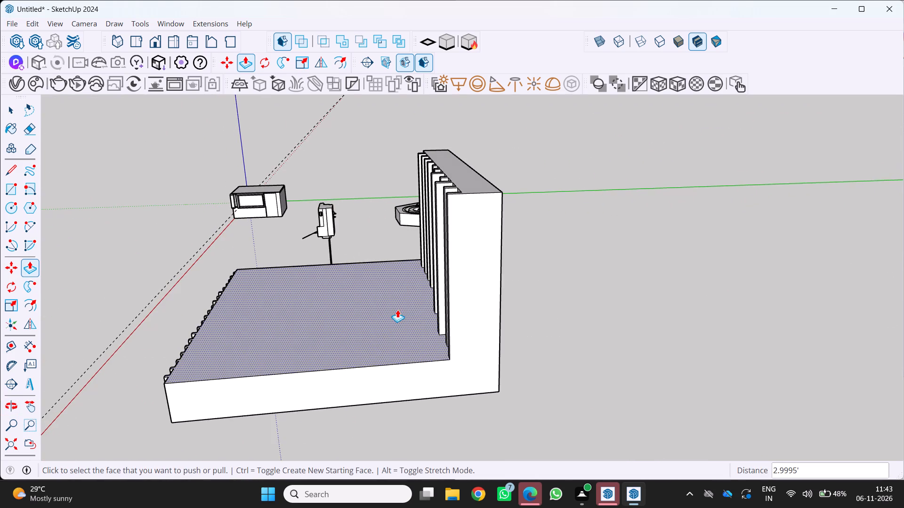
{"action": "scroll", "coordinate": [397, 309], "scroll_direction": "up", "scroll_amount": 2}
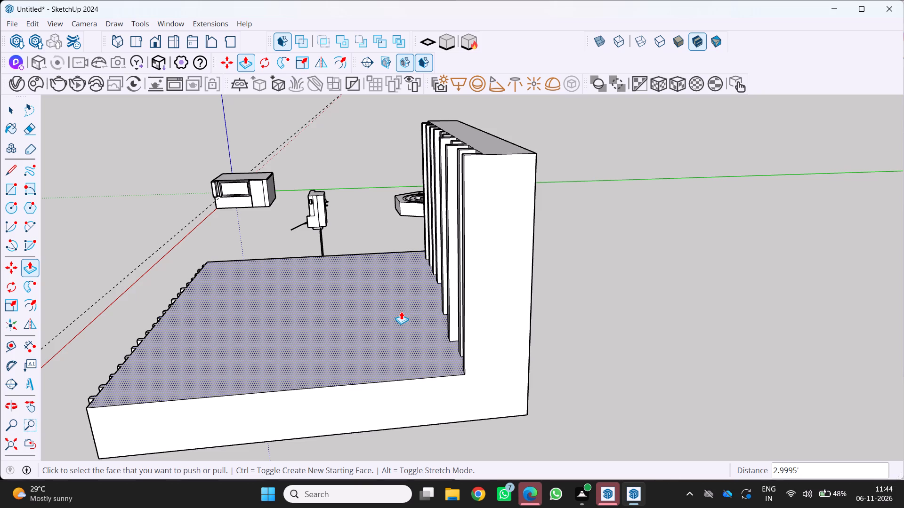
{"action": "scroll", "coordinate": [304, 282], "scroll_direction": "down", "scroll_amount": 3}
{"action": "middle_click_drag", "start_coordinate": [316, 287], "coordinate": [327, 327]}
{"action": "scroll", "coordinate": [316, 287], "scroll_direction": "up", "scroll_amount": 1}
{"action": "middle_click", "coordinate": [327, 327]}
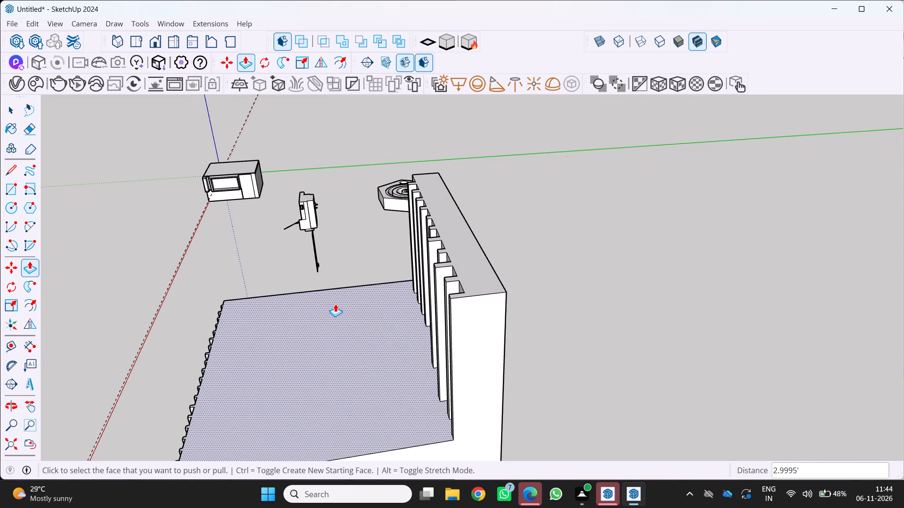
{"action": "scroll", "coordinate": [357, 299], "scroll_direction": "up", "scroll_amount": 1}
{"action": "middle_click_drag", "start_coordinate": [357, 299], "coordinate": [343, 310]}
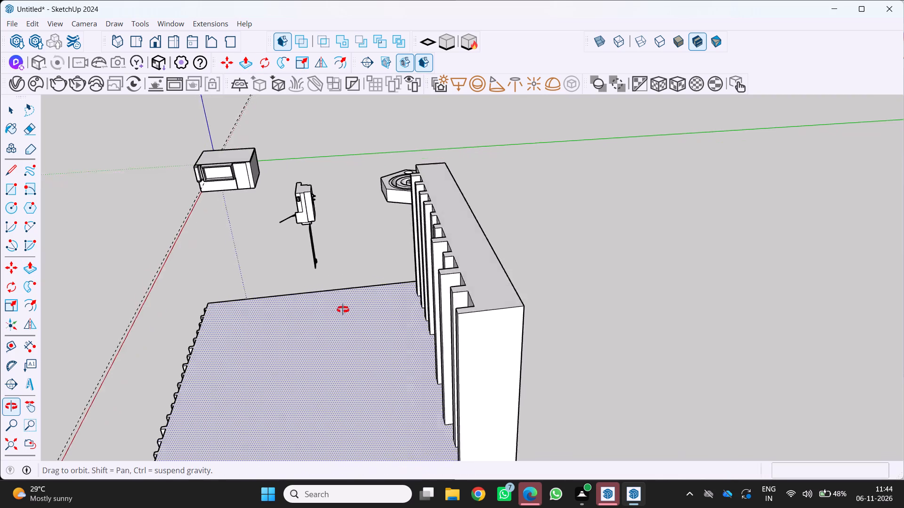
{"action": "middle_click_drag", "start_coordinate": [343, 310], "coordinate": [341, 310]}
{"action": "middle_click", "coordinate": [341, 310]}
{"action": "scroll", "coordinate": [391, 287], "scroll_direction": "up", "scroll_amount": 3}
{"action": "middle_click_drag", "start_coordinate": [391, 278], "coordinate": [641, 275]}
{"action": "scroll", "coordinate": [399, 286], "scroll_direction": "up", "scroll_amount": 1}
{"action": "scroll", "coordinate": [608, 263], "scroll_direction": "down", "scroll_amount": 5}
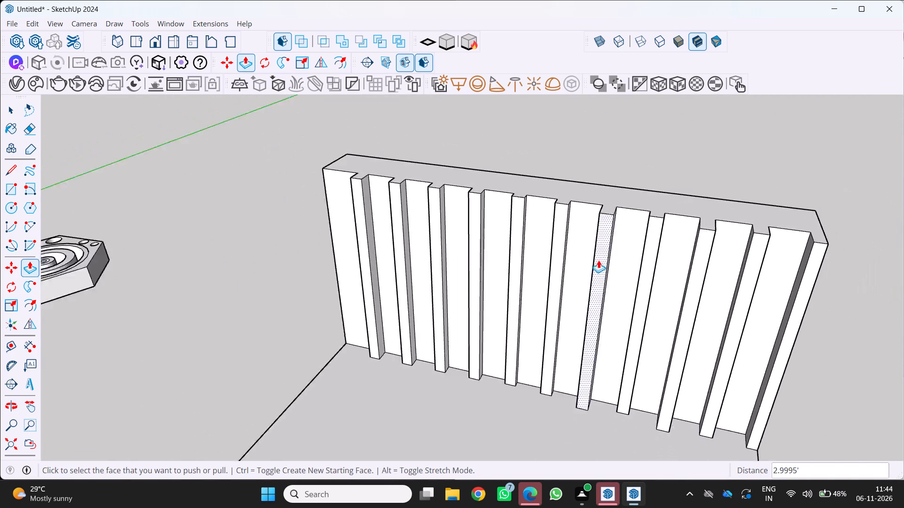
{"action": "scroll", "coordinate": [580, 255], "scroll_direction": "down", "scroll_amount": 5}
{"action": "middle_click_drag", "start_coordinate": [431, 278], "coordinate": [619, 254]}
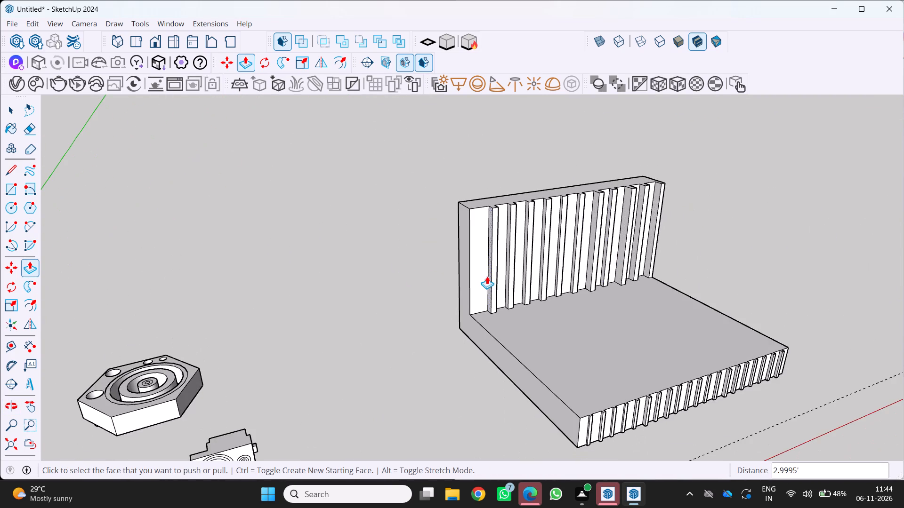
{"action": "scroll", "coordinate": [537, 304], "scroll_direction": "down", "scroll_amount": 4}
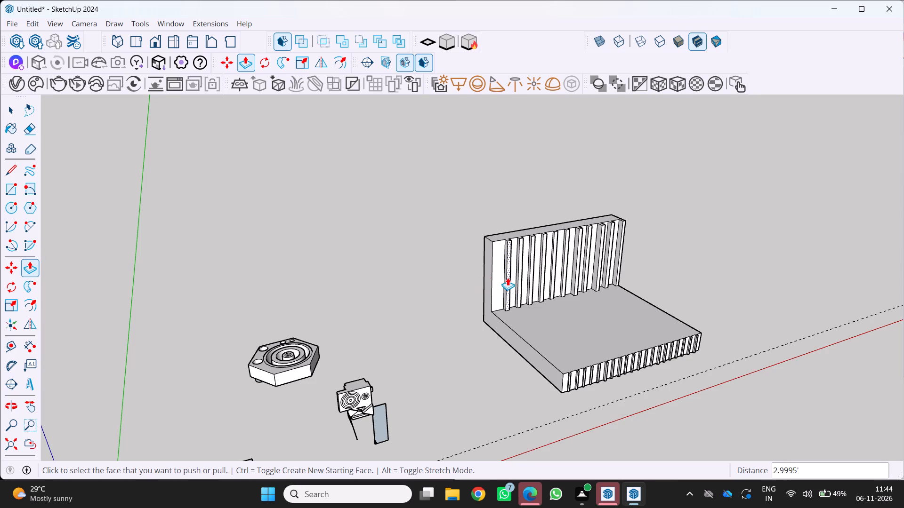
{"action": "scroll", "coordinate": [463, 289], "scroll_direction": "down", "scroll_amount": 2}
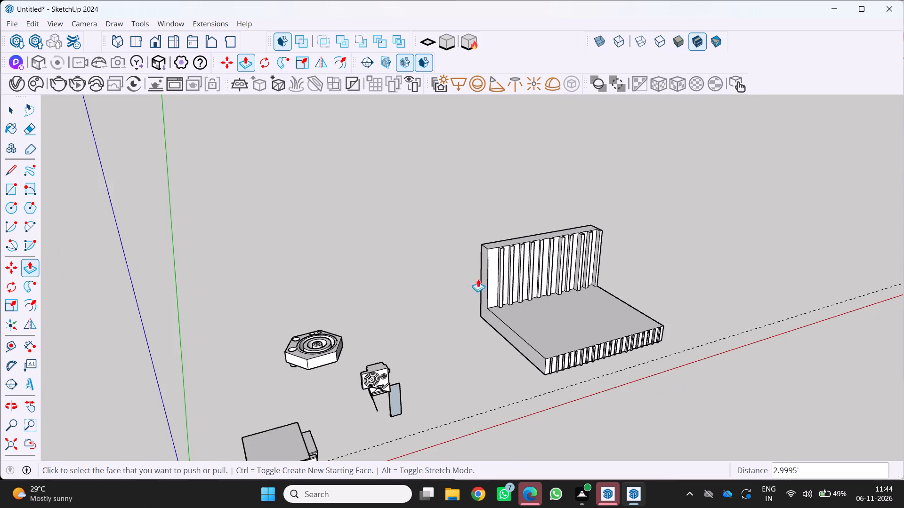
{"action": "middle_click_drag", "start_coordinate": [487, 296], "coordinate": [460, 314]}
{"action": "scroll", "coordinate": [461, 313], "scroll_direction": "up", "scroll_amount": 1}
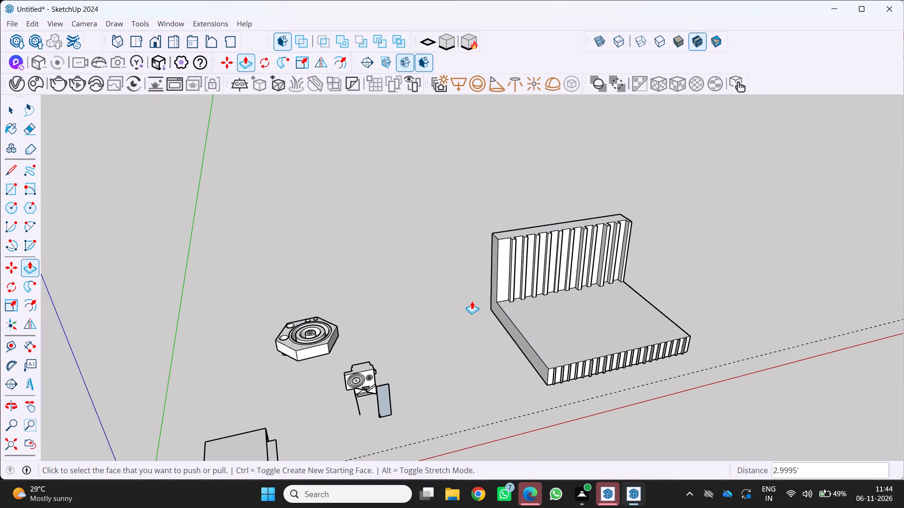
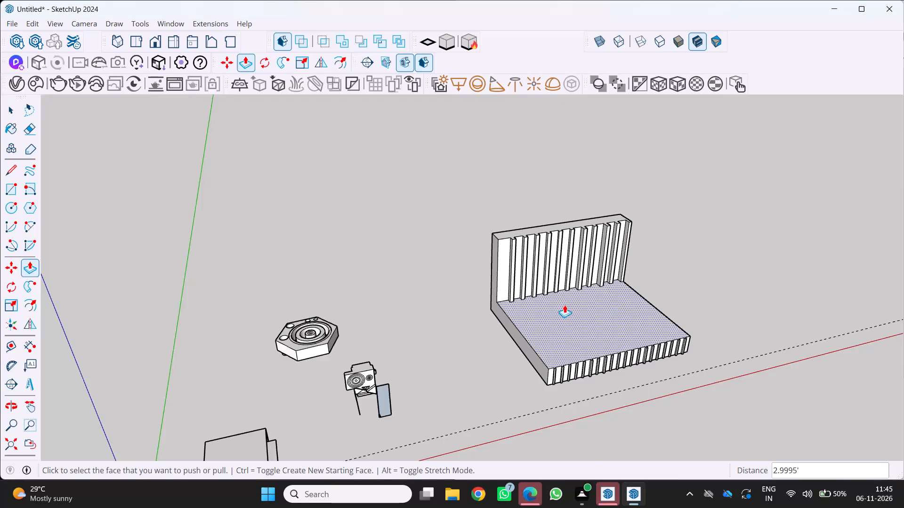
Examine the ribbed slab and back wall from the front, the open end and a wider view of the site.
{"action": "scroll", "coordinate": [574, 307], "scroll_direction": "down", "scroll_amount": 3}
{"action": "middle_click_drag", "start_coordinate": [574, 307], "coordinate": [401, 313]}
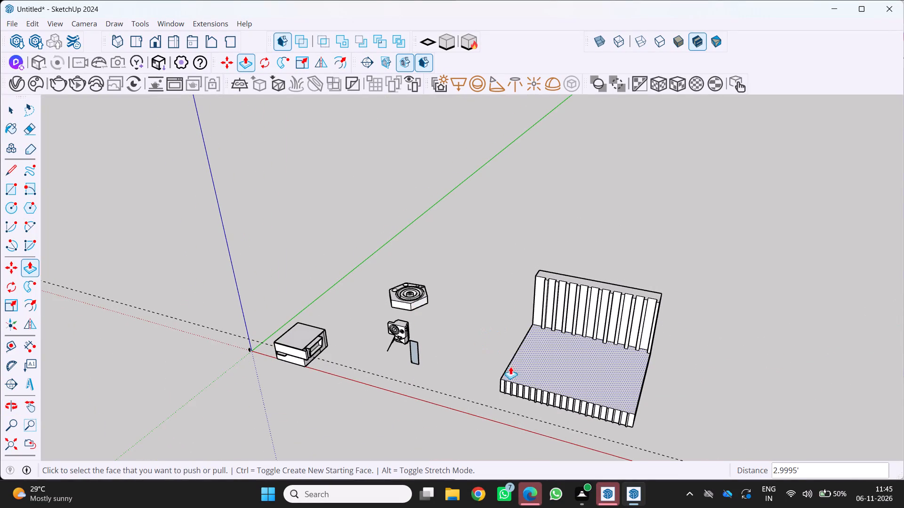
{"action": "scroll", "coordinate": [561, 373], "scroll_direction": "up", "scroll_amount": 2}
{"action": "middle_click_drag", "start_coordinate": [560, 370], "coordinate": [408, 292]}
{"action": "scroll", "coordinate": [407, 294], "scroll_direction": "up", "scroll_amount": 1}
{"action": "middle_click_drag", "start_coordinate": [540, 378], "coordinate": [381, 373]}
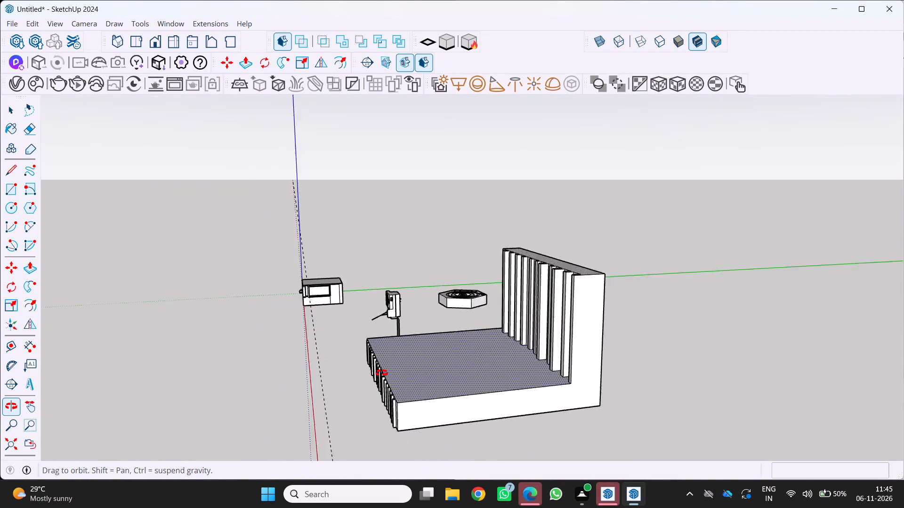
{"action": "middle_click_drag", "start_coordinate": [381, 373], "coordinate": [364, 379]}
{"action": "scroll", "coordinate": [359, 380], "scroll_direction": "up", "scroll_amount": 2}
{"action": "middle_click_drag", "start_coordinate": [388, 385], "coordinate": [500, 393]}
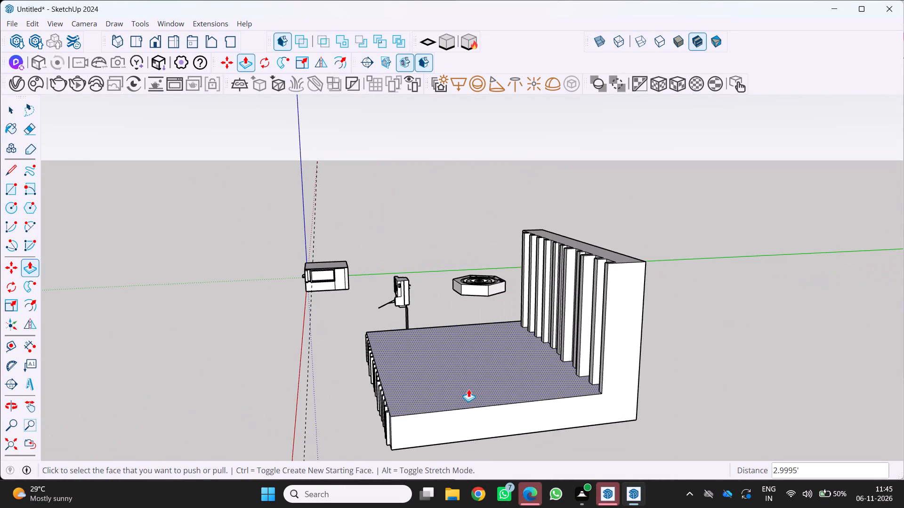
{"action": "scroll", "coordinate": [417, 405], "scroll_direction": "down", "scroll_amount": 4}
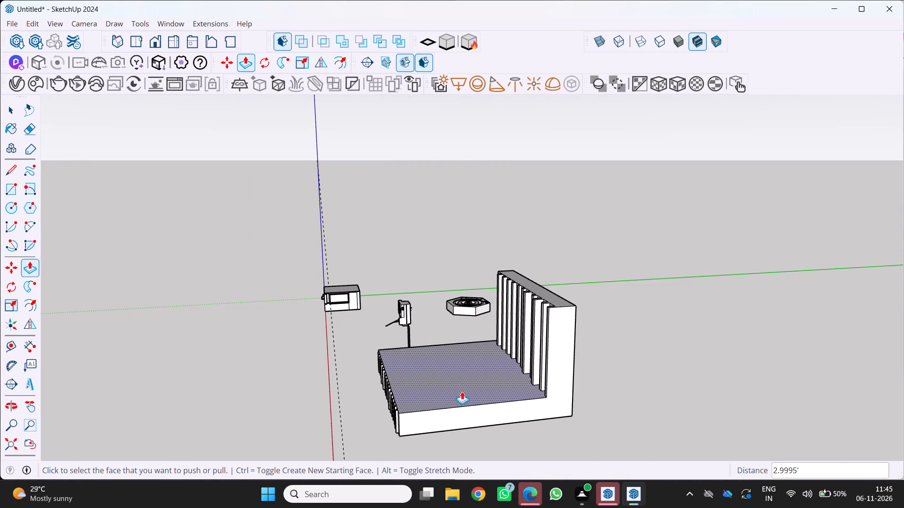
{"action": "middle_click_drag", "start_coordinate": [467, 389], "coordinate": [406, 437]}
{"action": "middle_click", "coordinate": [406, 437]}
{"action": "middle_click", "coordinate": [405, 437]}
{"action": "middle_click", "coordinate": [402, 436]}
{"action": "scroll", "coordinate": [420, 405], "scroll_direction": "down", "scroll_amount": 4}
{"action": "middle_click_drag", "start_coordinate": [424, 405], "coordinate": [541, 392]}
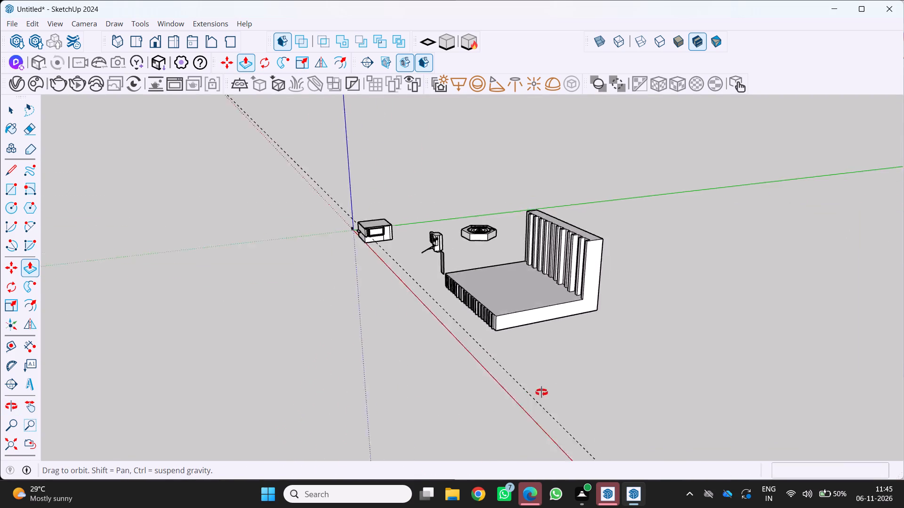
{"action": "middle_click_drag", "start_coordinate": [541, 392], "coordinate": [609, 373]}
{"action": "scroll", "coordinate": [612, 303], "scroll_direction": "up", "scroll_amount": 1}
{"action": "middle_click_drag", "start_coordinate": [610, 306], "coordinate": [686, 324]}
{"action": "middle_click", "coordinate": [686, 324]}
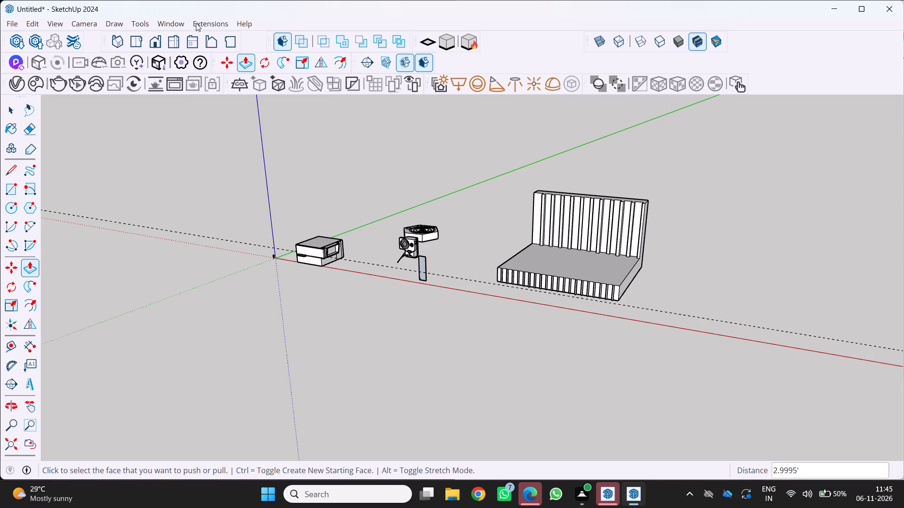
Examine the two-level building block near the origin and the small hexagonal and circle-faced objects beside it from several angles.
{"action": "scroll", "coordinate": [192, 18], "scroll_direction": "down", "scroll_amount": 2}
{"action": "scroll", "coordinate": [124, 37], "scroll_direction": "down", "scroll_amount": 1}
{"action": "scroll", "coordinate": [294, 209], "scroll_direction": "up", "scroll_amount": 4}
{"action": "middle_click_drag", "start_coordinate": [366, 203], "coordinate": [446, 292]}
{"action": "middle_click", "coordinate": [446, 291]}
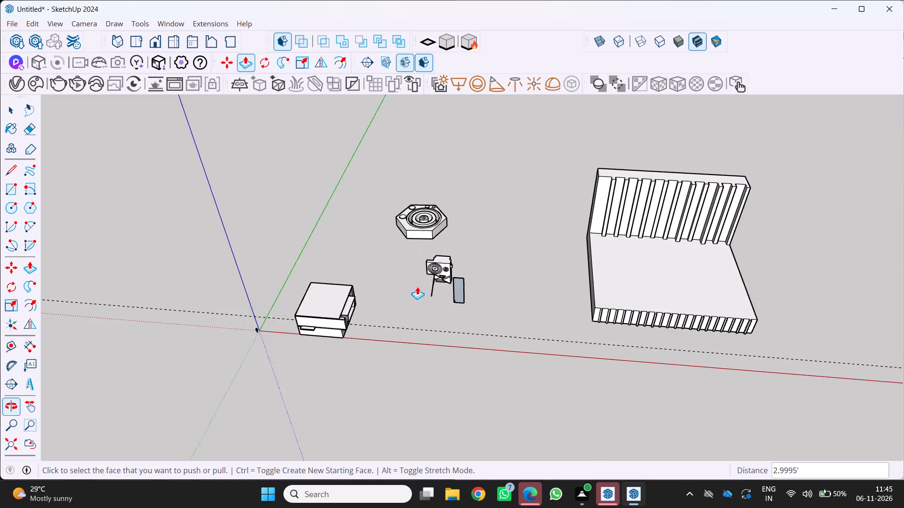
{"action": "scroll", "coordinate": [398, 289], "scroll_direction": "up", "scroll_amount": 5}
{"action": "middle_click_drag", "start_coordinate": [272, 294], "coordinate": [189, 203]}
{"action": "scroll", "coordinate": [256, 283], "scroll_direction": "up", "scroll_amount": 1}
{"action": "scroll", "coordinate": [221, 244], "scroll_direction": "up", "scroll_amount": 3}
{"action": "scroll", "coordinate": [305, 271], "scroll_direction": "up", "scroll_amount": 1}
{"action": "middle_click_drag", "start_coordinate": [317, 273], "coordinate": [434, 264]}
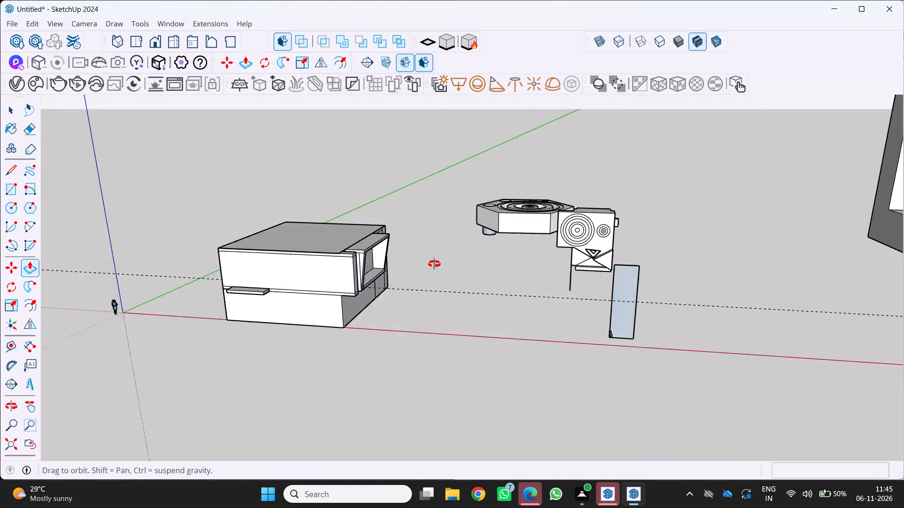
{"action": "middle_click_drag", "start_coordinate": [434, 264], "coordinate": [386, 256]}
{"action": "scroll", "coordinate": [351, 253], "scroll_direction": "down", "scroll_amount": 5}
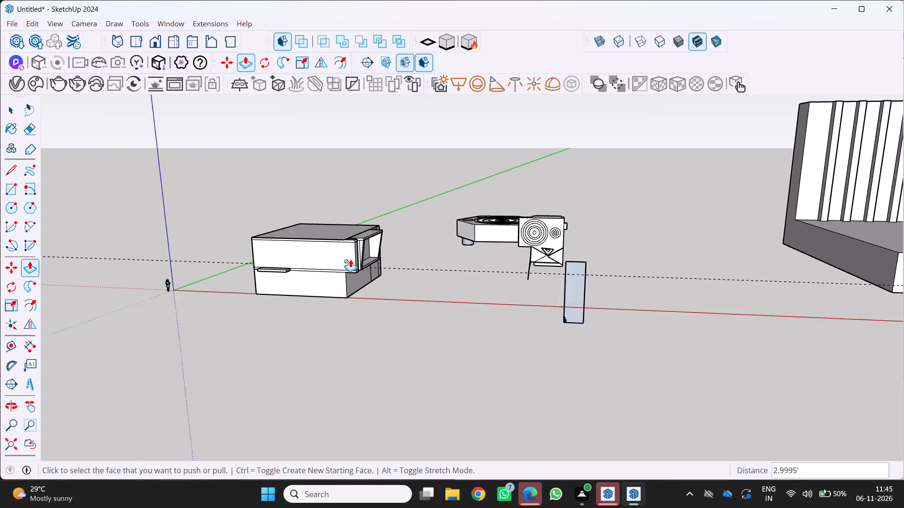
{"action": "middle_click_drag", "start_coordinate": [349, 278], "coordinate": [215, 284]}
{"action": "middle_click", "coordinate": [215, 284]}
{"action": "scroll", "coordinate": [353, 234], "scroll_direction": "up", "scroll_amount": 6}
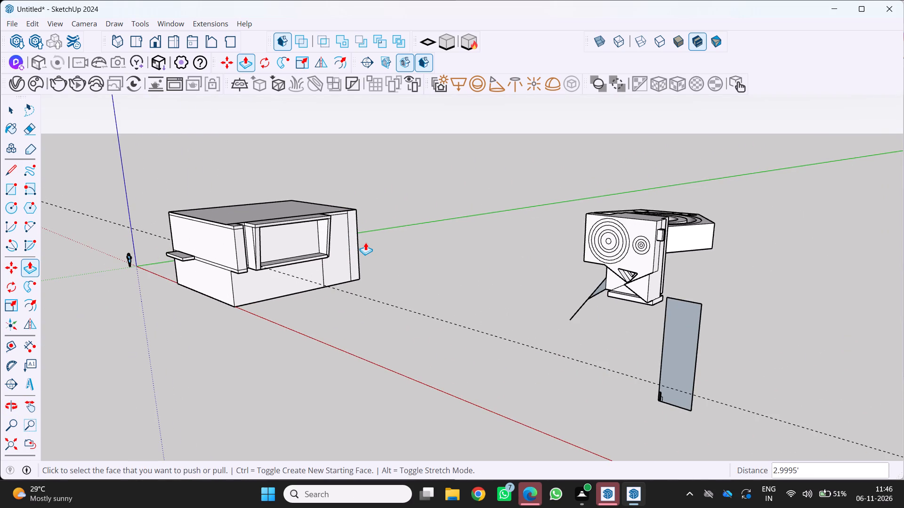
{"action": "middle_click_drag", "start_coordinate": [281, 238], "coordinate": [417, 227]}
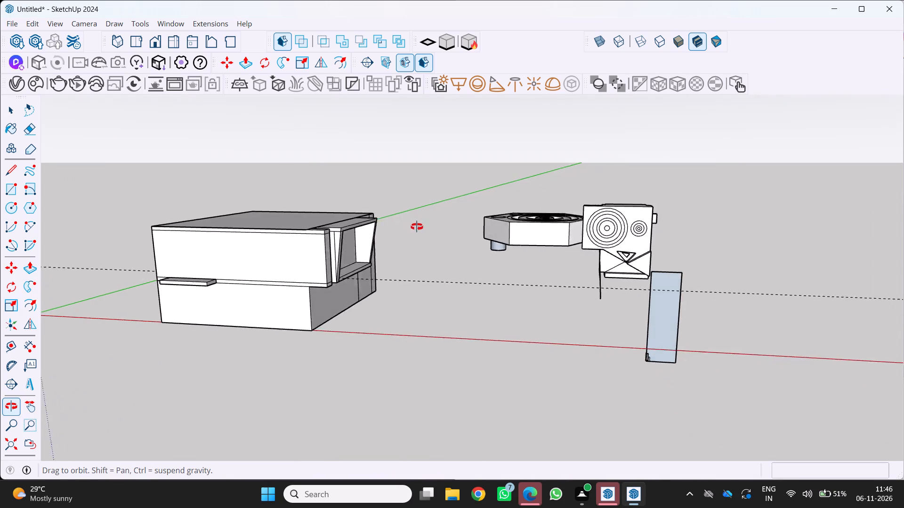
{"action": "middle_click_drag", "start_coordinate": [417, 227], "coordinate": [444, 217]}
{"action": "scroll", "coordinate": [414, 216], "scroll_direction": "down", "scroll_amount": 6}
{"action": "middle_click_drag", "start_coordinate": [357, 237], "coordinate": [315, 255]}
{"action": "middle_click_drag", "start_coordinate": [314, 255], "coordinate": [310, 255]}
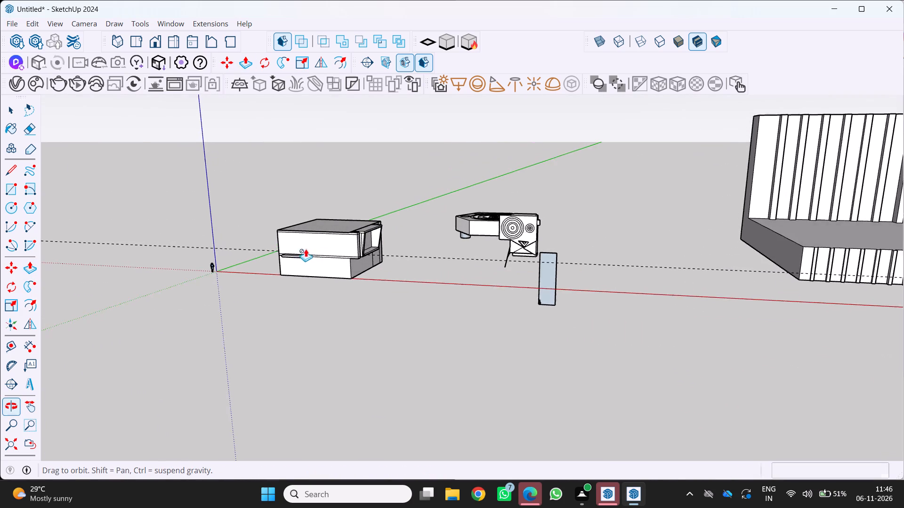
{"action": "scroll", "coordinate": [372, 241], "scroll_direction": "up", "scroll_amount": 4}
{"action": "scroll", "coordinate": [438, 222], "scroll_direction": "down", "scroll_amount": 6}
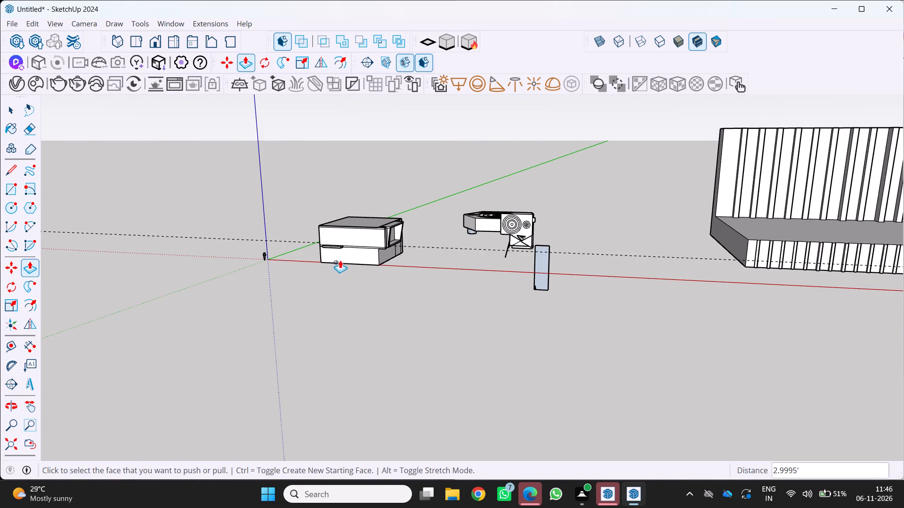
{"action": "scroll", "coordinate": [340, 257], "scroll_direction": "up", "scroll_amount": 2}
{"action": "middle_click_drag", "start_coordinate": [347, 255], "coordinate": [358, 276]}
{"action": "scroll", "coordinate": [322, 278], "scroll_direction": "up", "scroll_amount": 1}
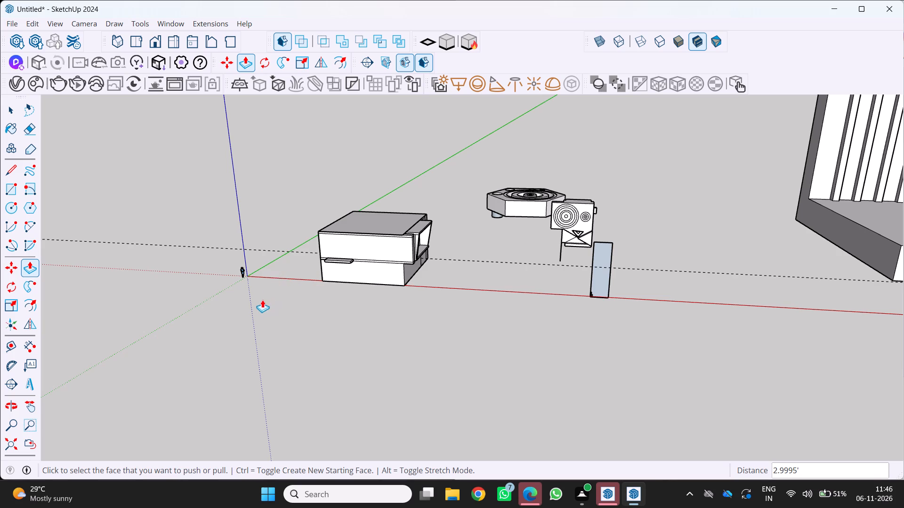
{"action": "scroll", "coordinate": [259, 291], "scroll_direction": "down", "scroll_amount": 3}
{"action": "middle_click_drag", "start_coordinate": [252, 279], "coordinate": [186, 292]}
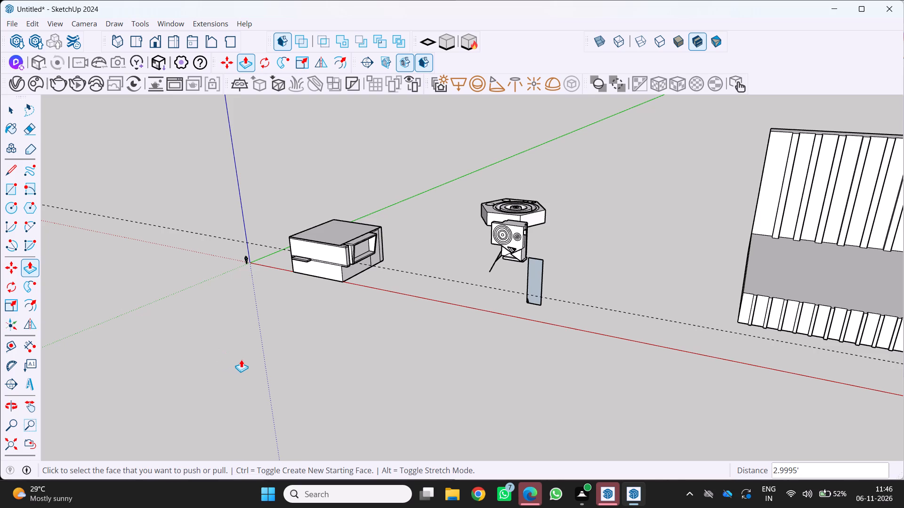
{"action": "middle_click_drag", "start_coordinate": [313, 365], "coordinate": [226, 397]}
{"action": "scroll", "coordinate": [314, 363], "scroll_direction": "up", "scroll_amount": 1}
{"action": "middle_click", "coordinate": [221, 397]}
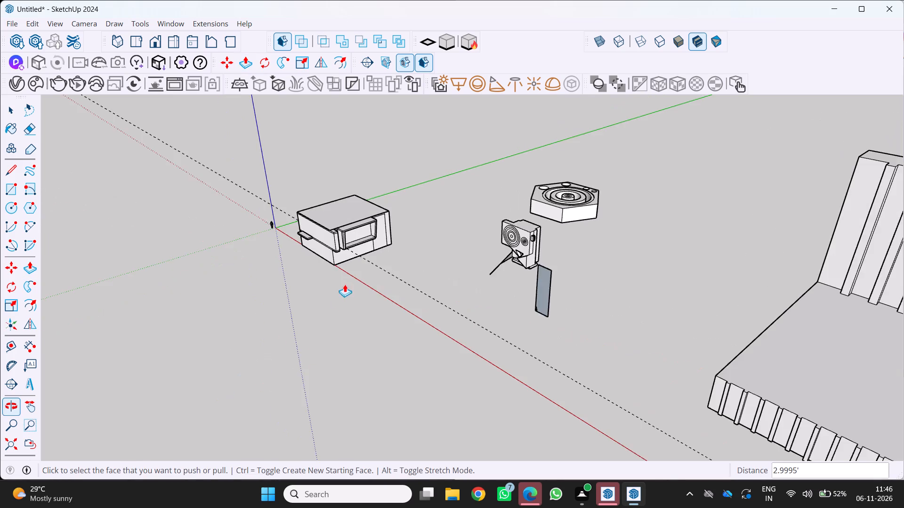
{"action": "scroll", "coordinate": [345, 281], "scroll_direction": "up", "scroll_amount": 7}
{"action": "middle_click_drag", "start_coordinate": [357, 253], "coordinate": [356, 267]}
{"action": "scroll", "coordinate": [364, 262], "scroll_direction": "down", "scroll_amount": 11}
{"action": "middle_click_drag", "start_coordinate": [496, 259], "coordinate": [514, 253]}
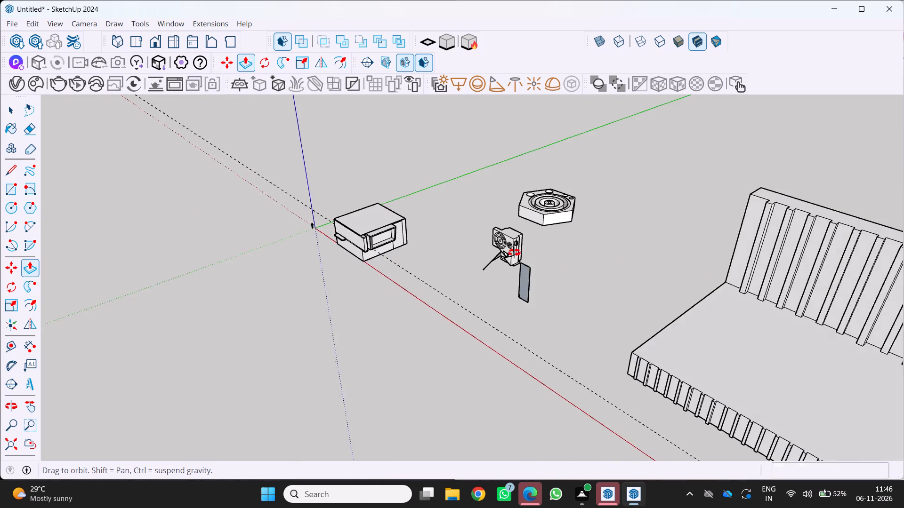
{"action": "middle_click_drag", "start_coordinate": [514, 253], "coordinate": [598, 198]}
{"action": "scroll", "coordinate": [597, 201], "scroll_direction": "up", "scroll_amount": 1}
{"action": "middle_click", "coordinate": [598, 197]}
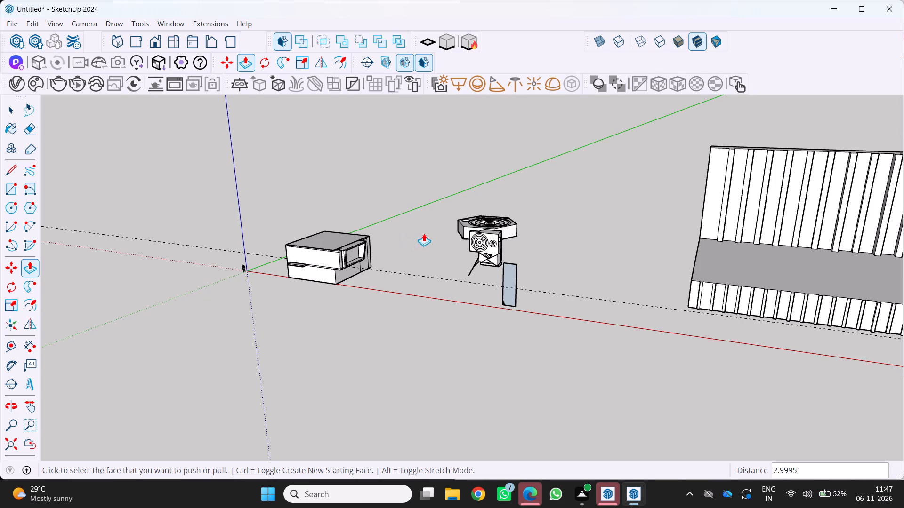
Delete the hexagonal object and the small circle-faced block standing between the building and the ribbed slab.
{"action": "key", "text": "Escape"}
{"action": "key", "text": "r"}
{"action": "key", "text": "space"}
{"action": "left_click_drag", "start_coordinate": [435, 205], "coordinate": [517, 260]}
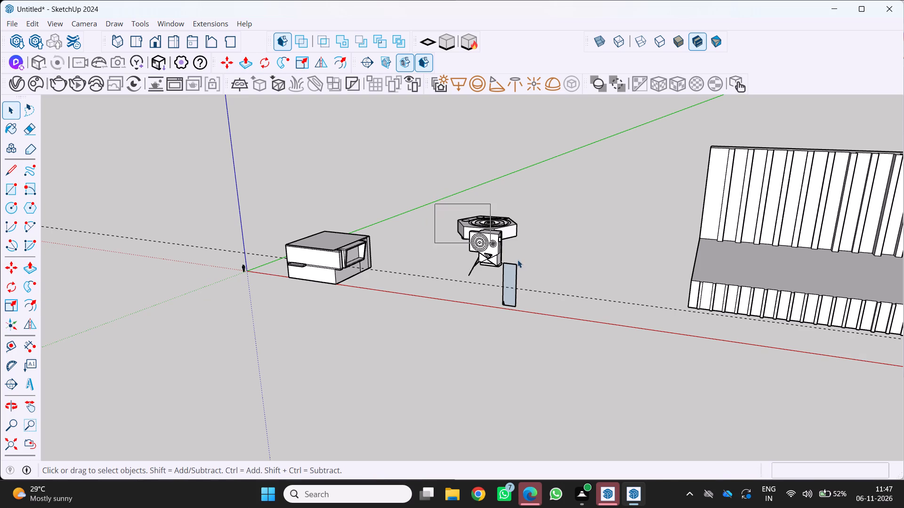
{"action": "left_click_drag", "start_coordinate": [517, 260], "coordinate": [525, 275]}
{"action": "key", "text": "Delete"}
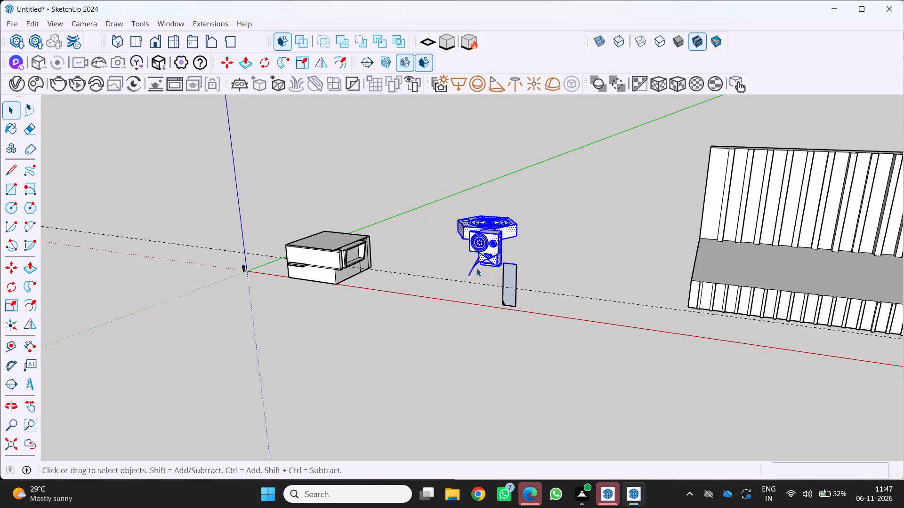
Delete the leftover edges of the thin upright rectangle between the building and the ribbed slab.
{"action": "scroll", "coordinate": [479, 278], "scroll_direction": "up", "scroll_amount": 7}
{"action": "left_click_drag", "start_coordinate": [493, 246], "coordinate": [538, 319]}
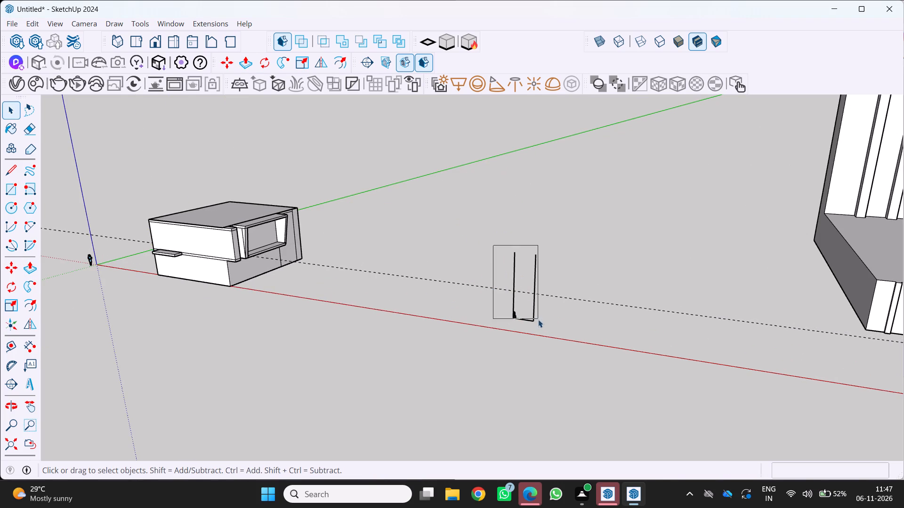
{"action": "left_click_drag", "start_coordinate": [538, 319], "coordinate": [538, 317]}
{"action": "key", "text": "Delete"}
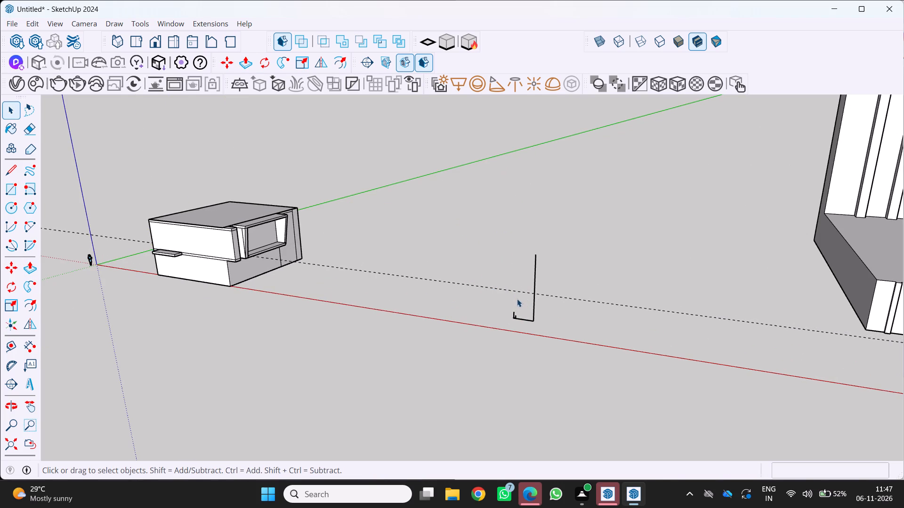
{"action": "left_click_drag", "start_coordinate": [507, 305], "coordinate": [549, 326]}
{"action": "left_click_drag", "start_coordinate": [533, 304], "coordinate": [530, 287]}
{"action": "left_click_drag", "start_coordinate": [530, 287], "coordinate": [518, 251]}
{"action": "left_click_drag", "start_coordinate": [527, 250], "coordinate": [537, 264]}
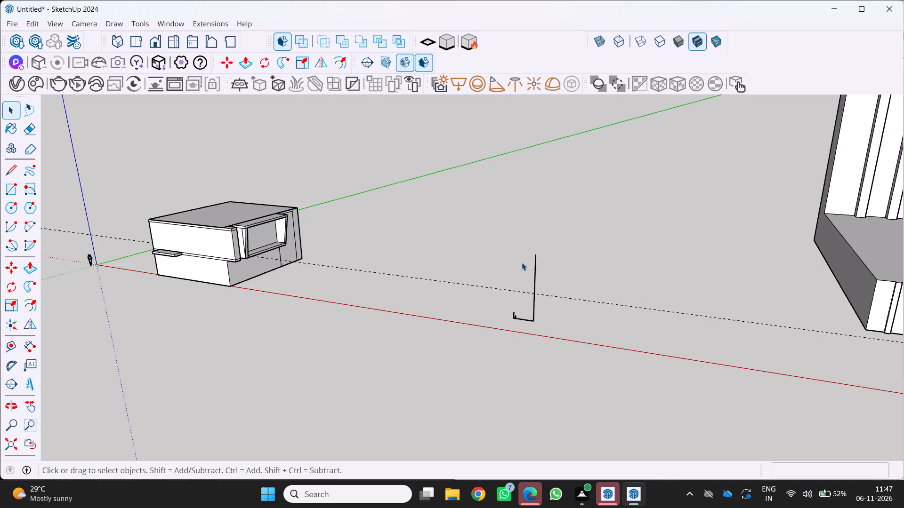
{"action": "key", "text": "Escape"}
{"action": "left_click_drag", "start_coordinate": [512, 254], "coordinate": [545, 325]}
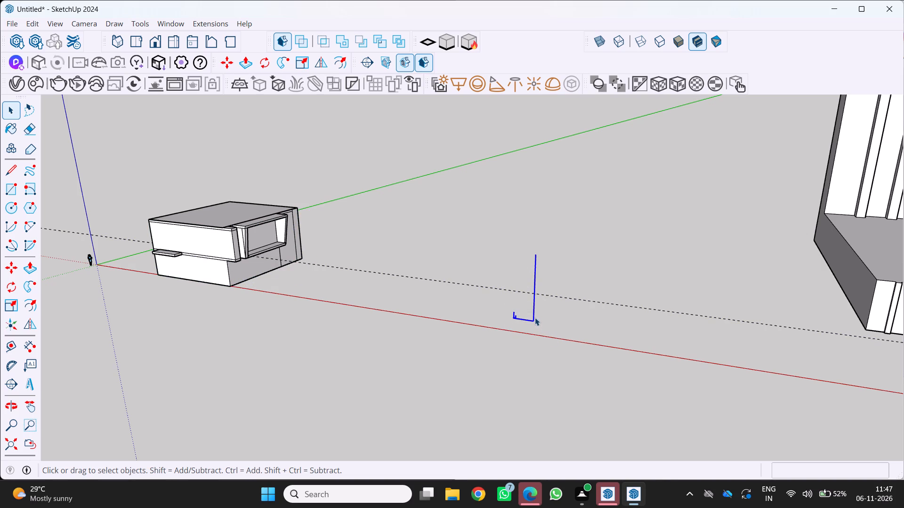
{"action": "key", "text": "Delete"}
Examine the two-level building block from its front face and the side with the projecting window frame, alongside the ribbed slab.
{"action": "scroll", "coordinate": [524, 310], "scroll_direction": "down", "scroll_amount": 11}
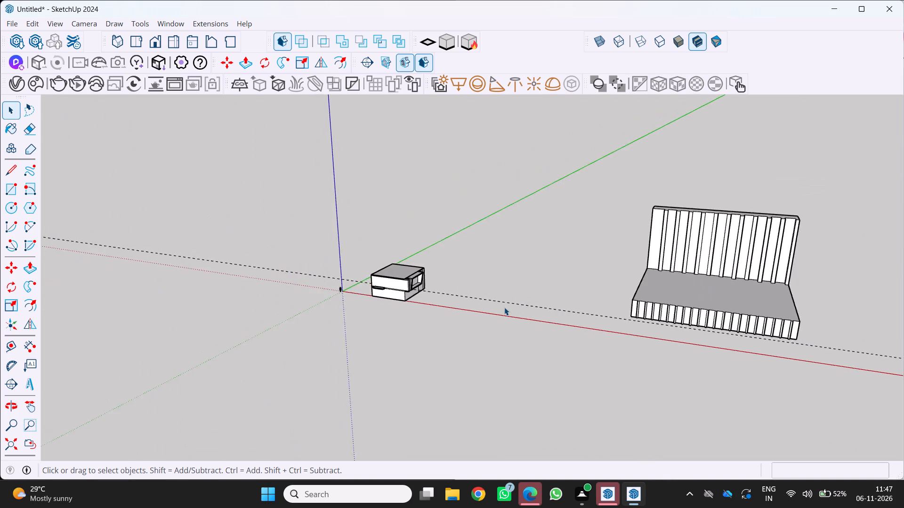
{"action": "scroll", "coordinate": [504, 307], "scroll_direction": "down", "scroll_amount": 4}
{"action": "middle_click_drag", "start_coordinate": [553, 316], "coordinate": [548, 261]}
{"action": "scroll", "coordinate": [554, 315], "scroll_direction": "up", "scroll_amount": 1}
{"action": "scroll", "coordinate": [589, 288], "scroll_direction": "up", "scroll_amount": 9}
{"action": "middle_click_drag", "start_coordinate": [643, 317], "coordinate": [651, 322]}
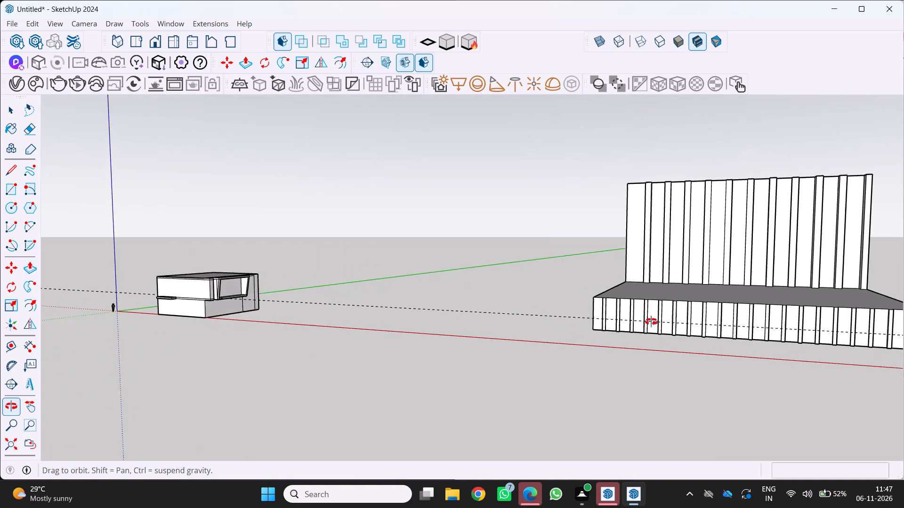
{"action": "middle_click_drag", "start_coordinate": [651, 322], "coordinate": [653, 339]}
{"action": "scroll", "coordinate": [590, 296], "scroll_direction": "down", "scroll_amount": 12}
{"action": "scroll", "coordinate": [552, 322], "scroll_direction": "up", "scroll_amount": 3}
{"action": "scroll", "coordinate": [488, 284], "scroll_direction": "up", "scroll_amount": 6}
{"action": "scroll", "coordinate": [396, 272], "scroll_direction": "up", "scroll_amount": 11}
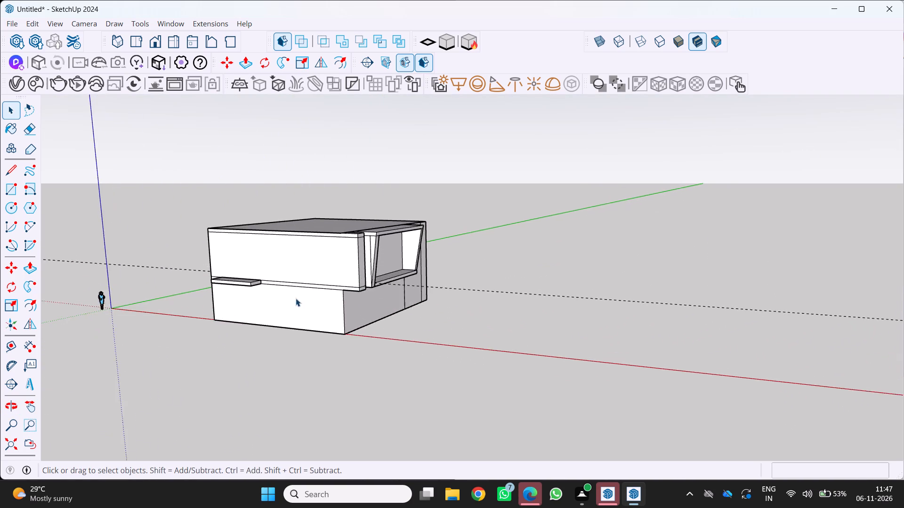
{"action": "middle_click_drag", "start_coordinate": [300, 297], "coordinate": [133, 331]}
{"action": "scroll", "coordinate": [133, 331], "scroll_direction": "up", "scroll_amount": 8}
{"action": "middle_click_drag", "start_coordinate": [356, 293], "coordinate": [266, 311]}
{"action": "scroll", "coordinate": [356, 293], "scroll_direction": "up", "scroll_amount": 1}
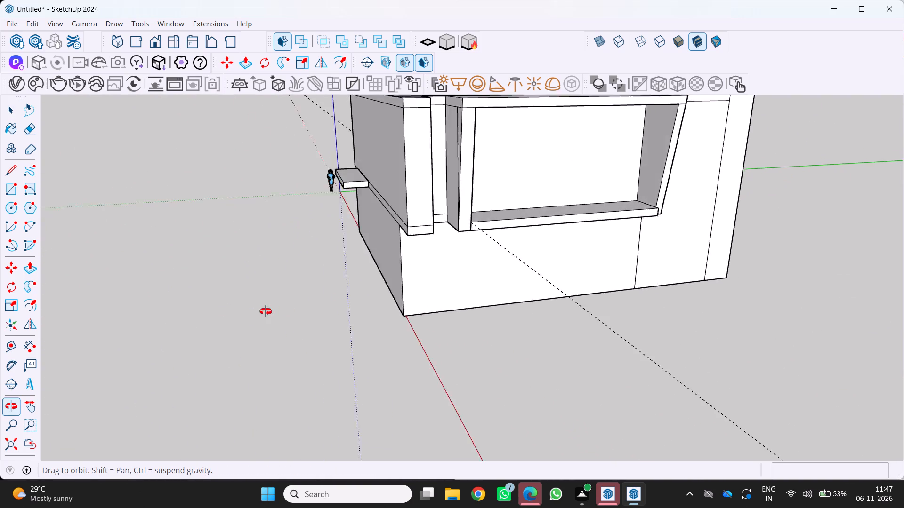
{"action": "middle_click_drag", "start_coordinate": [266, 311], "coordinate": [504, 328]}
{"action": "scroll", "coordinate": [504, 330], "scroll_direction": "down", "scroll_amount": 9}
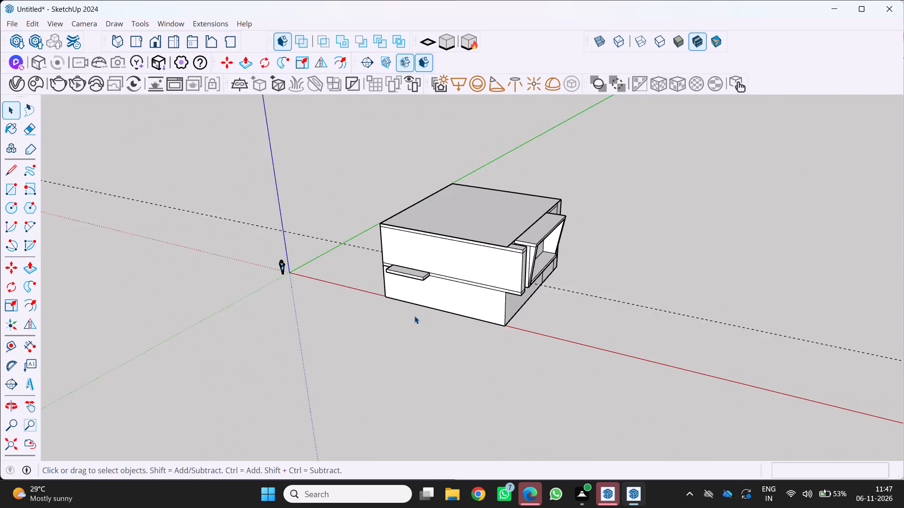
{"action": "middle_click_drag", "start_coordinate": [418, 317], "coordinate": [502, 295]}
{"action": "middle_click", "coordinate": [505, 293]}
{"action": "scroll", "coordinate": [479, 290], "scroll_direction": "up", "scroll_amount": 8}
{"action": "scroll", "coordinate": [435, 289], "scroll_direction": "down", "scroll_amount": 4}
{"action": "middle_click_drag", "start_coordinate": [400, 308], "coordinate": [412, 270]}
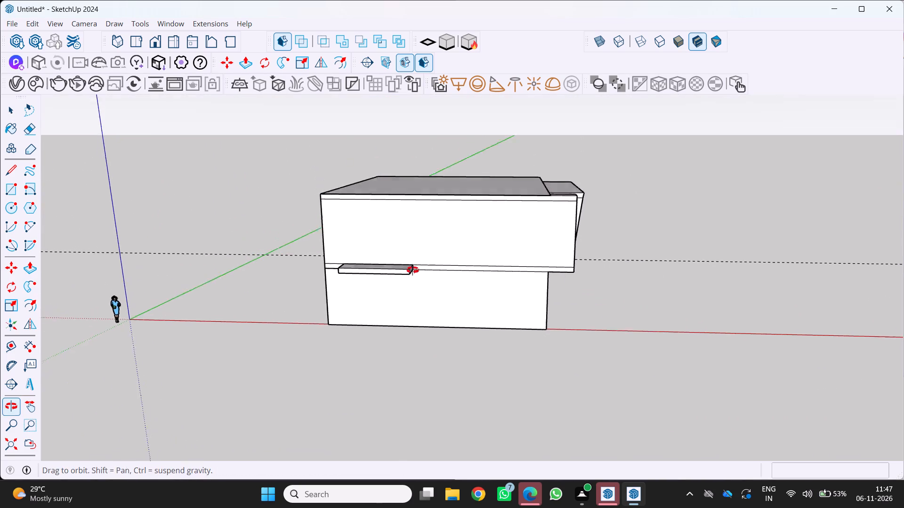
{"action": "middle_click_drag", "start_coordinate": [412, 270], "coordinate": [414, 267]}
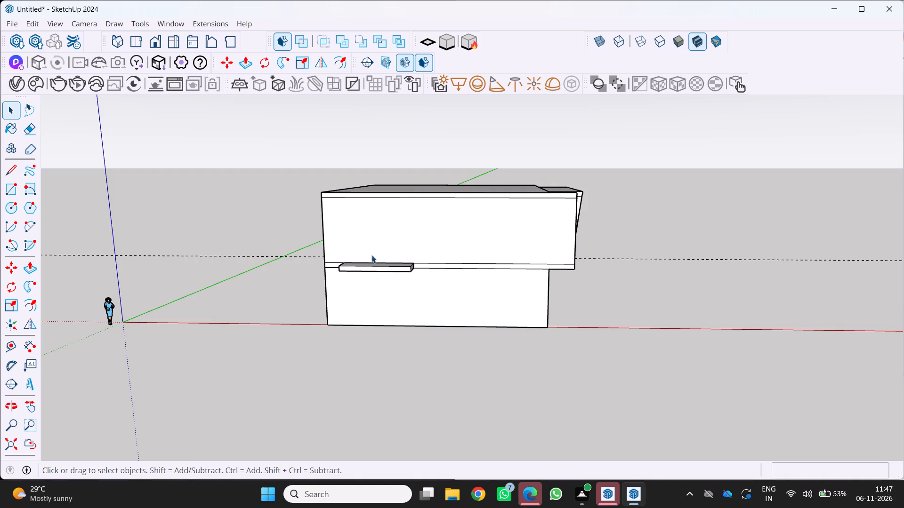
{"action": "scroll", "coordinate": [332, 252], "scroll_direction": "down", "scroll_amount": 3}
{"action": "scroll", "coordinate": [341, 258], "scroll_direction": "up", "scroll_amount": 1}
{"action": "middle_click_drag", "start_coordinate": [341, 258], "coordinate": [247, 291]}
{"action": "middle_click", "coordinate": [245, 292]}
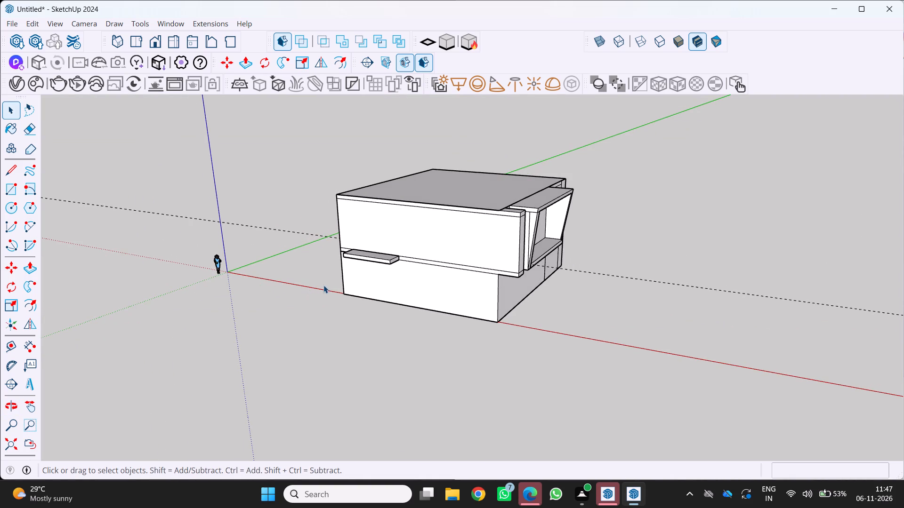
{"action": "scroll", "coordinate": [335, 291], "scroll_direction": "down", "scroll_amount": 3}
{"action": "middle_click_drag", "start_coordinate": [358, 302], "coordinate": [216, 289]}
{"action": "scroll", "coordinate": [372, 277], "scroll_direction": "up", "scroll_amount": 3}
{"action": "middle_click_drag", "start_coordinate": [373, 271], "coordinate": [371, 273]}
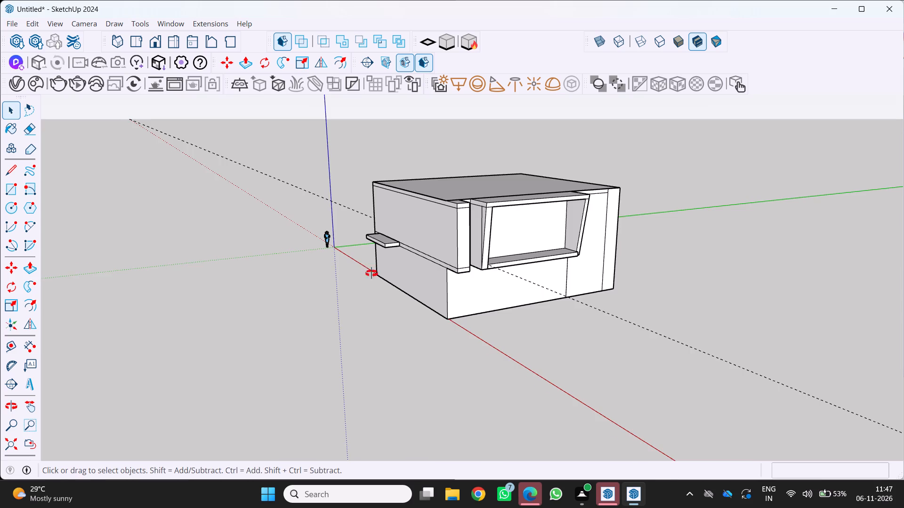
Examine the building block's front with the projecting window frame and its adjoining side wall from several angles.
{"action": "middle_click_drag", "start_coordinate": [371, 273], "coordinate": [233, 294]}
{"action": "scroll", "coordinate": [354, 280], "scroll_direction": "up", "scroll_amount": 1}
{"action": "middle_click_drag", "start_coordinate": [387, 325], "coordinate": [342, 329]}
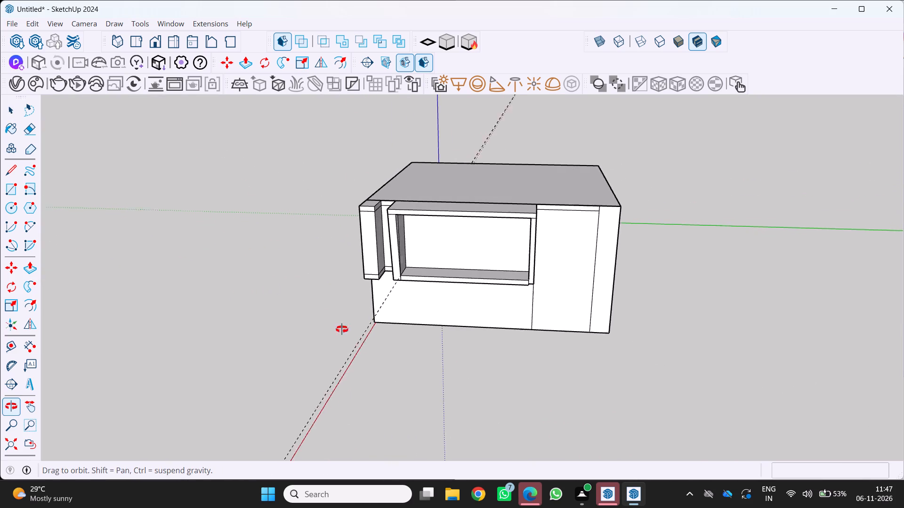
{"action": "middle_click_drag", "start_coordinate": [342, 329], "coordinate": [235, 318]}
{"action": "middle_click", "coordinate": [235, 318]}
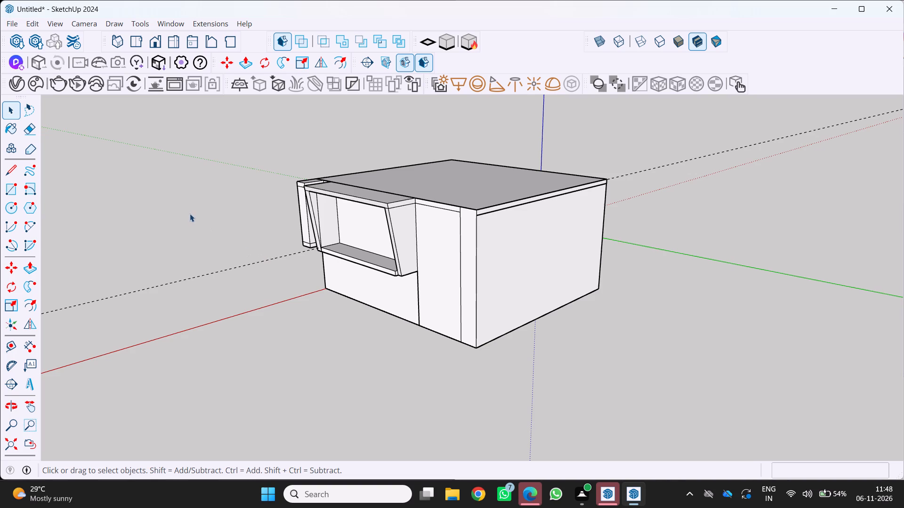
{"action": "scroll", "coordinate": [290, 254], "scroll_direction": "up", "scroll_amount": 2}
{"action": "middle_click_drag", "start_coordinate": [296, 244], "coordinate": [374, 251]}
{"action": "middle_click", "coordinate": [374, 251]}
{"action": "middle_click", "coordinate": [374, 250]}
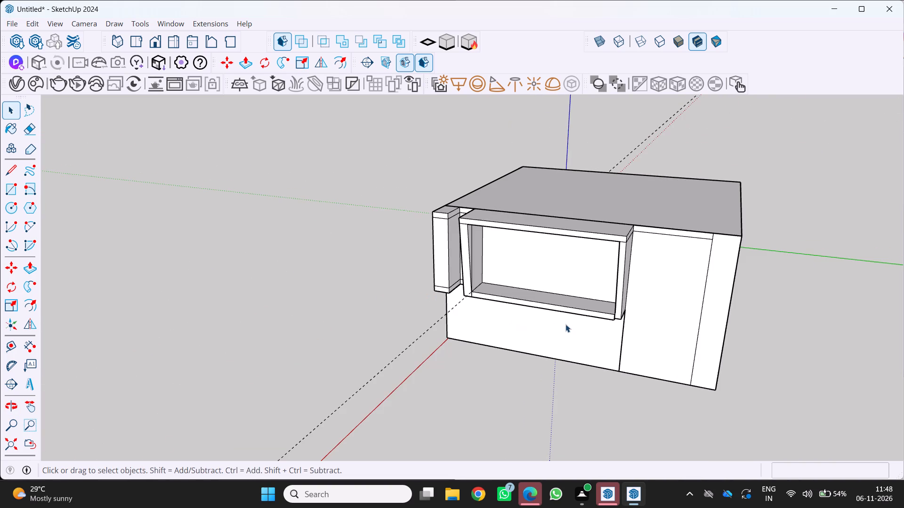
Open the building group for editing near the lower corner of the projecting window frame farthest from the narrow projecting column.
{"action": "scroll", "coordinate": [560, 321], "scroll_direction": "up", "scroll_amount": 1}
{"action": "middle_click_drag", "start_coordinate": [560, 321], "coordinate": [518, 316]}
{"action": "middle_click", "coordinate": [517, 316]}
{"action": "scroll", "coordinate": [539, 298], "scroll_direction": "up", "scroll_amount": 2}
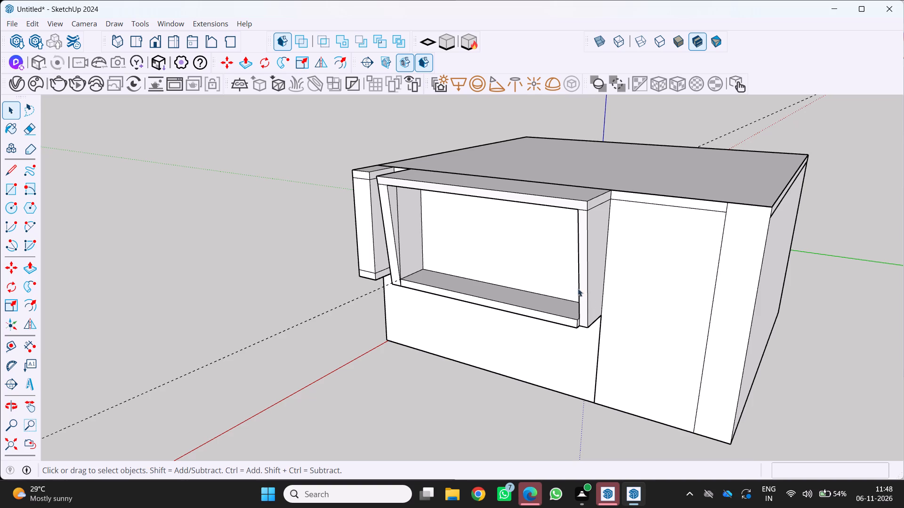
{"action": "scroll", "coordinate": [584, 294], "scroll_direction": "up", "scroll_amount": 3}
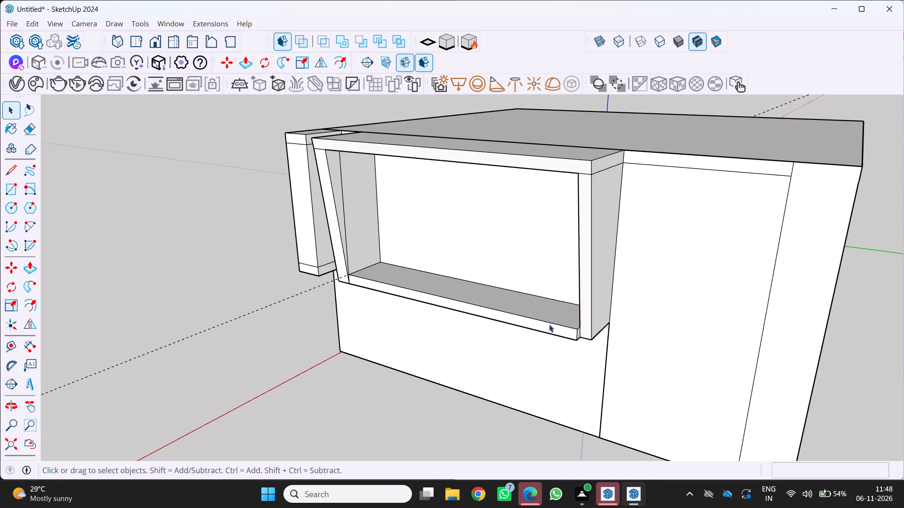
{"action": "scroll", "coordinate": [582, 308], "scroll_direction": "up", "scroll_amount": 1}
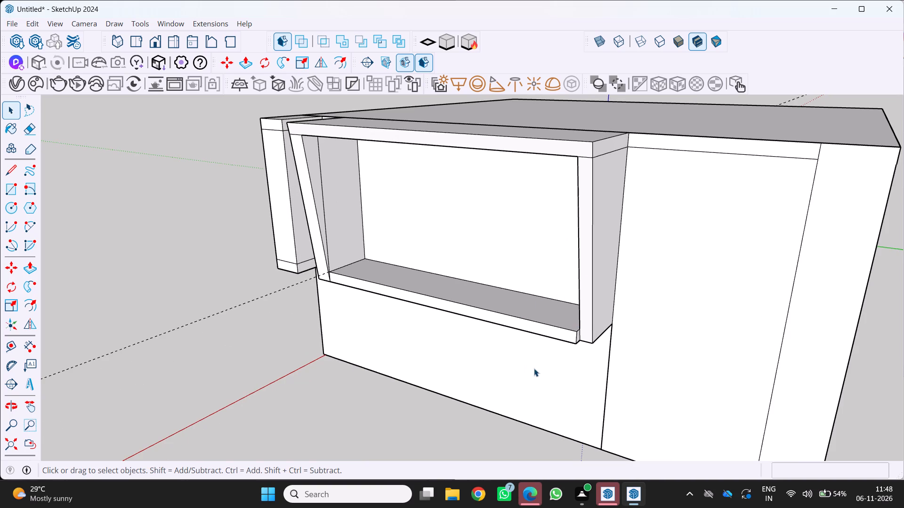
{"action": "key", "text": "p"}
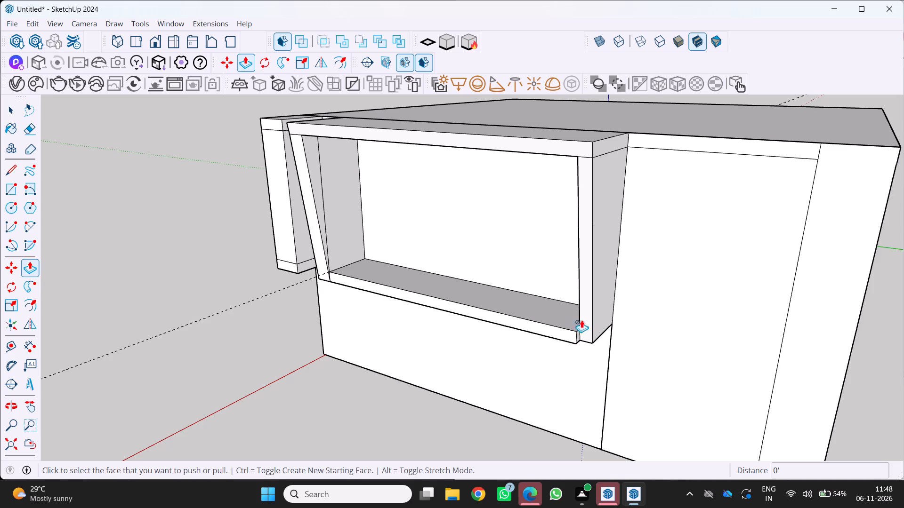
{"action": "key", "text": "space"}
{"action": "triple_click", "coordinate": [583, 312]}
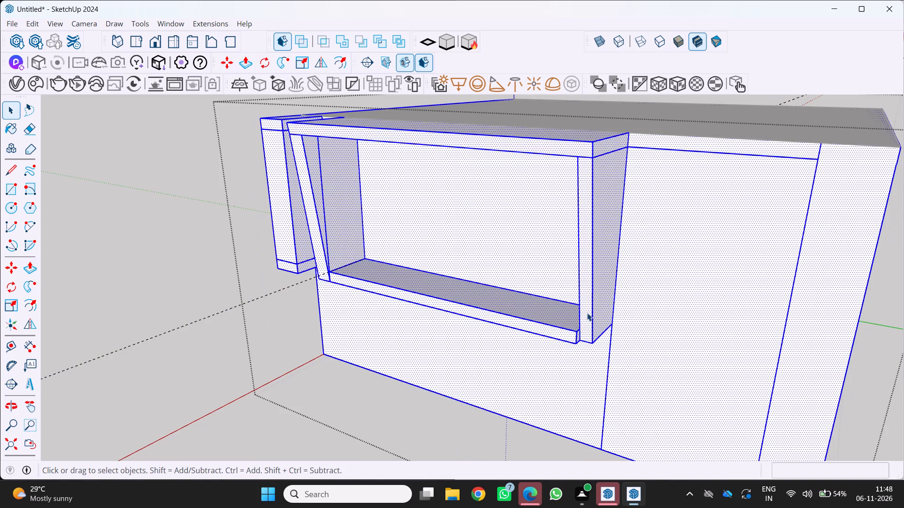
{"action": "middle_click_drag", "start_coordinate": [583, 312], "coordinate": [634, 310]}
{"action": "scroll", "coordinate": [588, 311], "scroll_direction": "up", "scroll_amount": 1}
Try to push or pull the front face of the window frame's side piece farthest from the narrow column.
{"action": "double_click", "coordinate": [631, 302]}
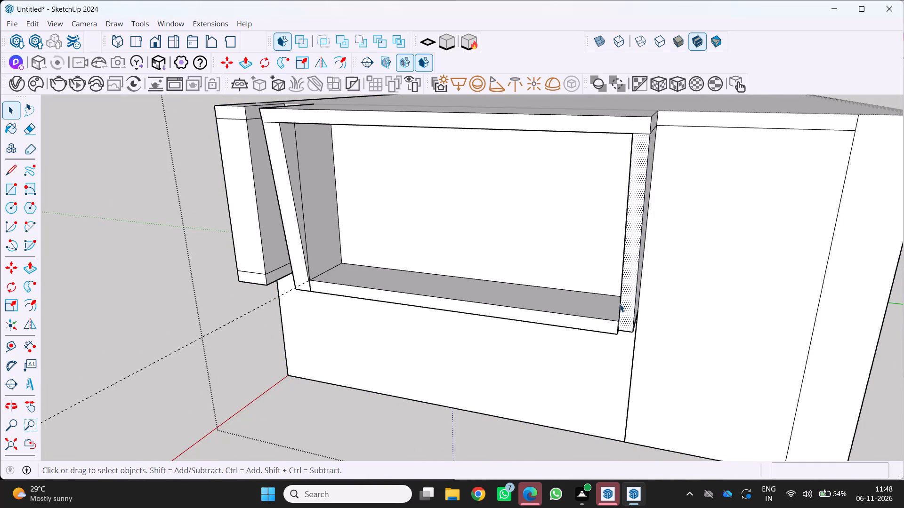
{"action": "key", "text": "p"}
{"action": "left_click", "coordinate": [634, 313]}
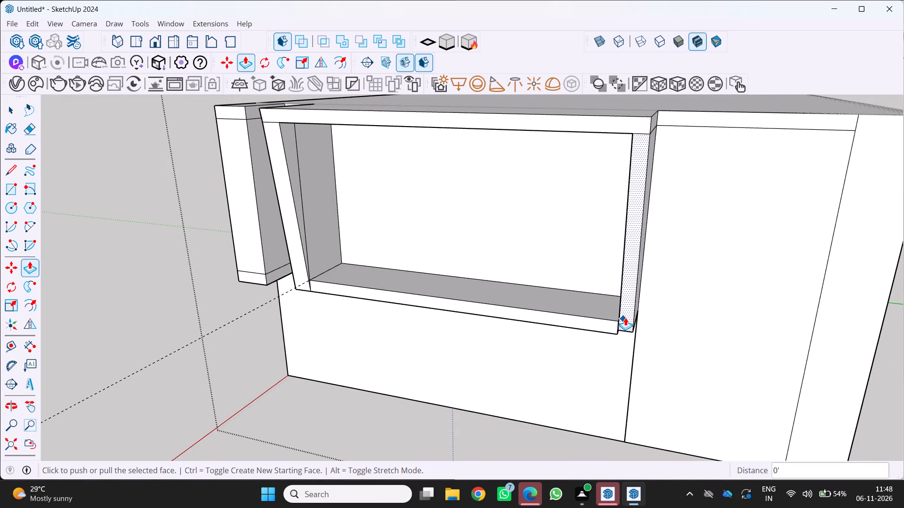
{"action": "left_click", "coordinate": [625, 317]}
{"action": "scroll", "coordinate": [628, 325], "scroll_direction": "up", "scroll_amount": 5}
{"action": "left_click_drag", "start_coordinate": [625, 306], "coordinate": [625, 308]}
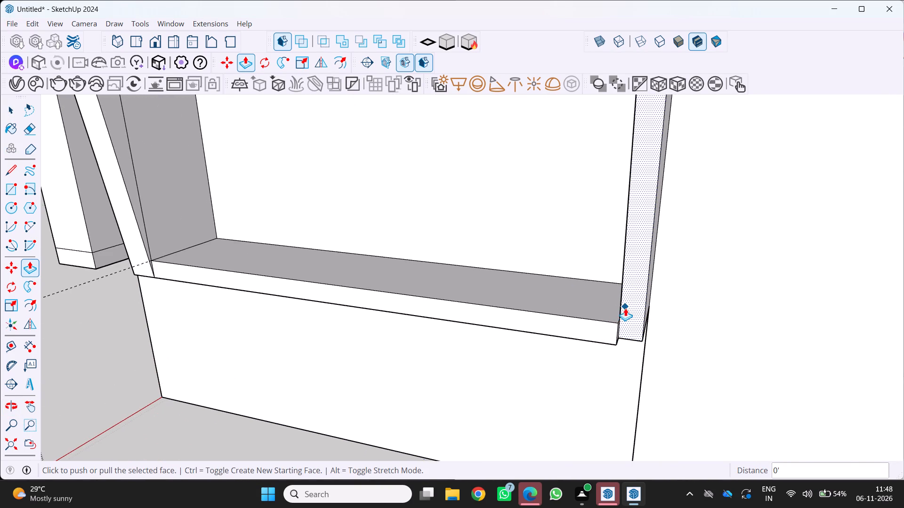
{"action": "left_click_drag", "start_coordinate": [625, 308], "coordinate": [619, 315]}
Draw a 1.0166' line where the end of the frame's bottom strip meets the side piece.
{"action": "scroll", "coordinate": [630, 340], "scroll_direction": "up", "scroll_amount": 3}
{"action": "middle_click_drag", "start_coordinate": [608, 331], "coordinate": [406, 346]}
{"action": "middle_click_drag", "start_coordinate": [402, 347], "coordinate": [395, 348]}
{"action": "scroll", "coordinate": [391, 348], "scroll_direction": "down", "scroll_amount": 6}
{"action": "scroll", "coordinate": [472, 360], "scroll_direction": "up", "scroll_amount": 8}
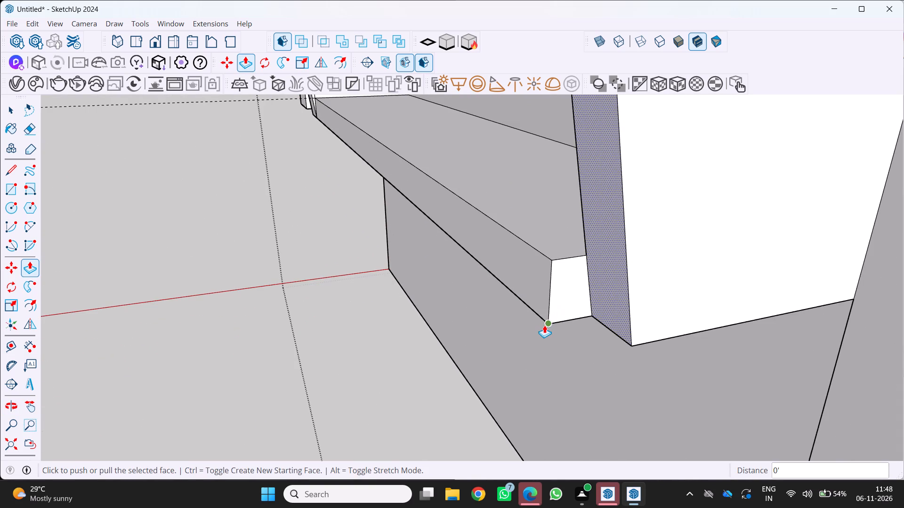
{"action": "key", "text": "l"}
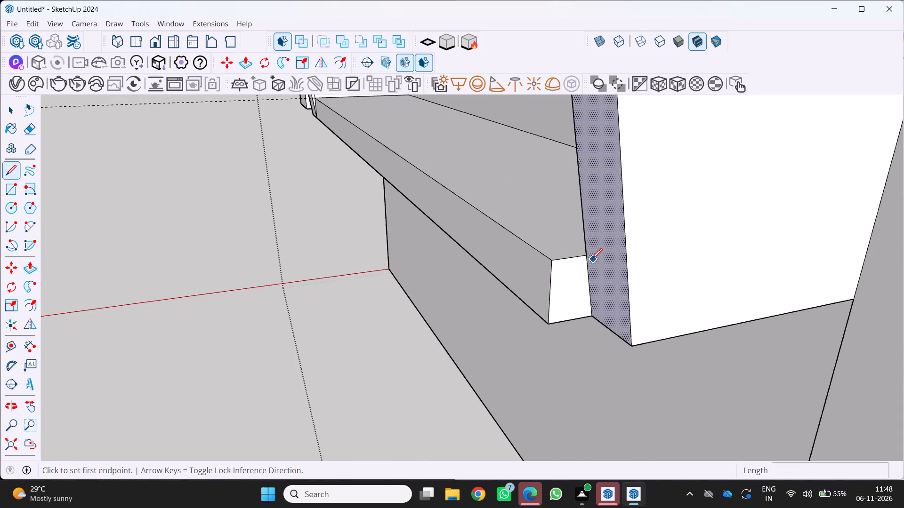
{"action": "left_click_drag", "start_coordinate": [587, 256], "coordinate": [588, 268]}
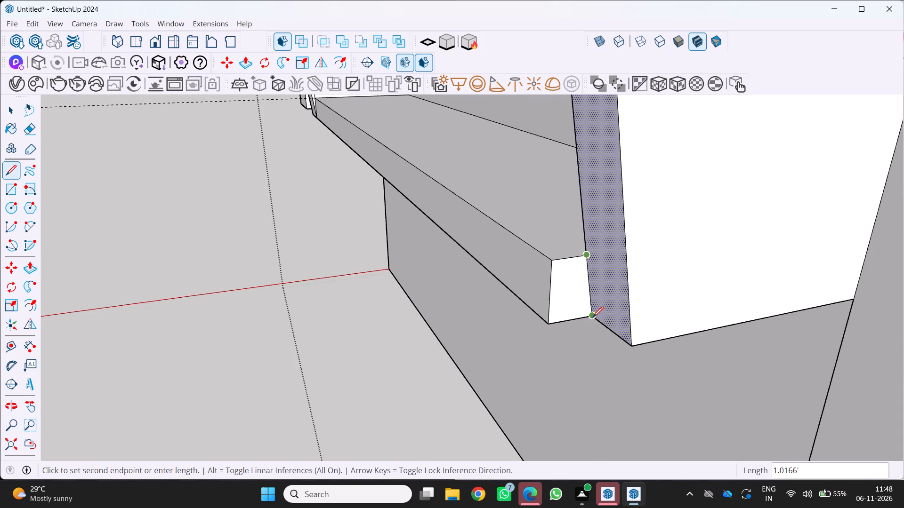
{"action": "left_click", "coordinate": [593, 317]}
Extend the end face of the frame's bottom strip by 1' to the outer face of the side piece.
{"action": "key", "text": "space"}
{"action": "key", "text": "p"}
{"action": "key", "text": "space"}
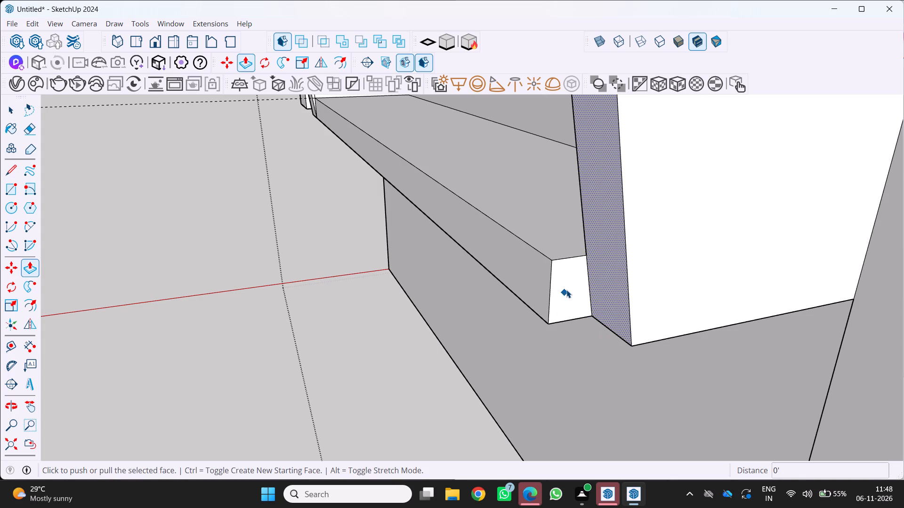
{"action": "left_click", "coordinate": [566, 290]}
{"action": "key", "text": "p"}
{"action": "left_click_drag", "start_coordinate": [567, 287], "coordinate": [638, 299]}
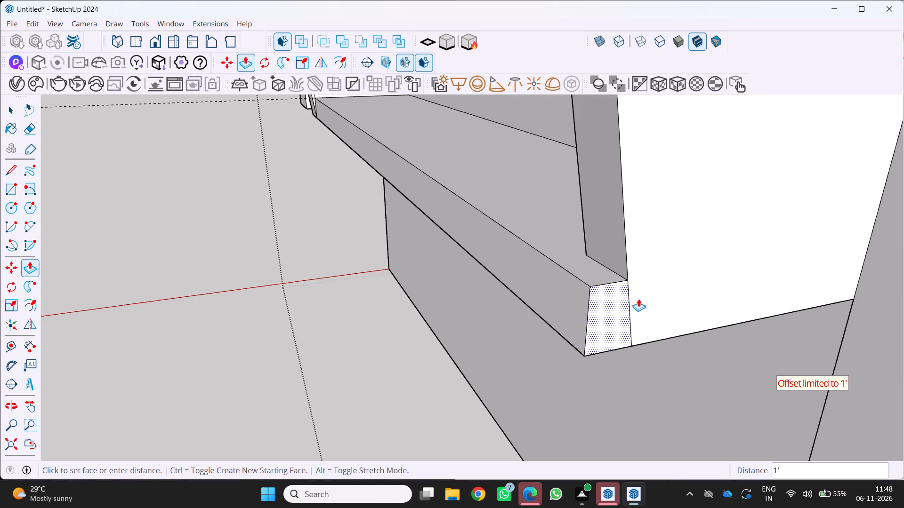
{"action": "left_click_drag", "start_coordinate": [638, 299], "coordinate": [639, 299]}
Examine the extended bottom strip and the whole window frame from the front, above and the side.
{"action": "scroll", "coordinate": [546, 319], "scroll_direction": "down", "scroll_amount": 17}
{"action": "middle_click_drag", "start_coordinate": [463, 300], "coordinate": [542, 302]}
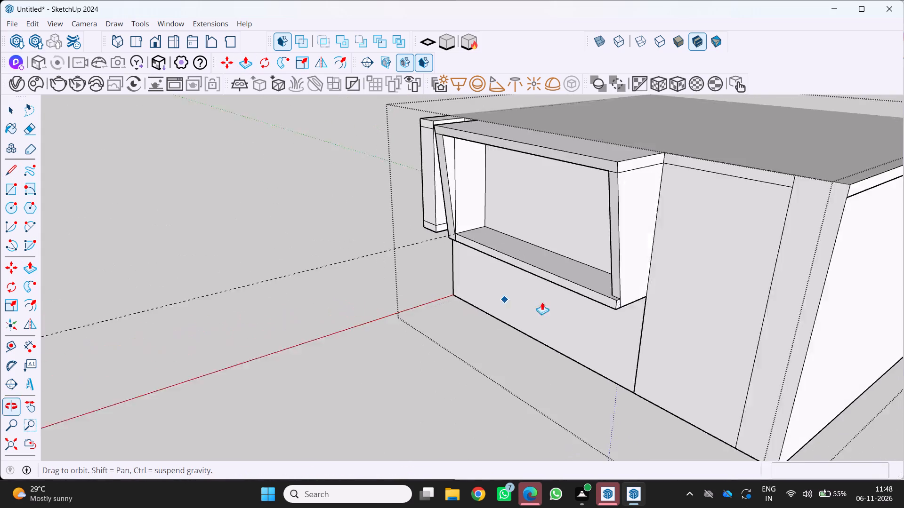
{"action": "scroll", "coordinate": [569, 253], "scroll_direction": "down", "scroll_amount": 5}
{"action": "middle_click_drag", "start_coordinate": [513, 240], "coordinate": [627, 309]}
{"action": "scroll", "coordinate": [629, 302], "scroll_direction": "down", "scroll_amount": 3}
{"action": "middle_click_drag", "start_coordinate": [517, 285], "coordinate": [515, 261]}
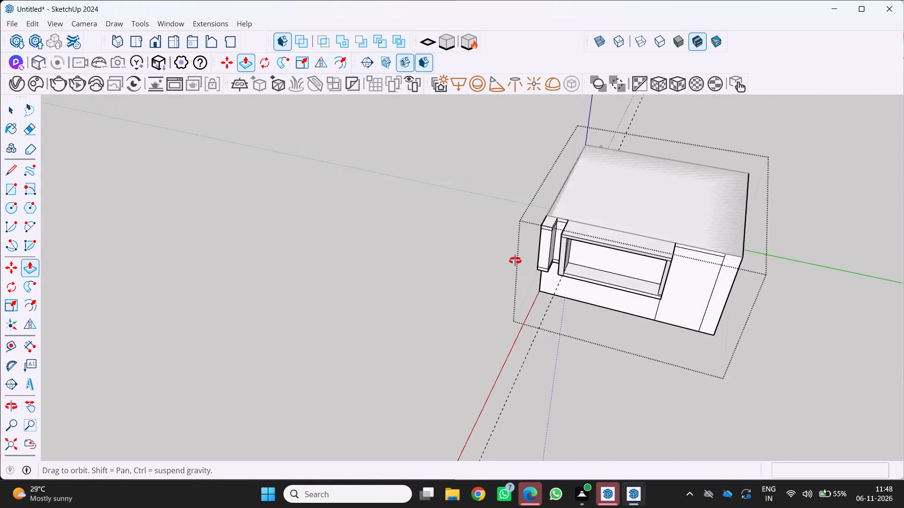
{"action": "middle_click_drag", "start_coordinate": [515, 261], "coordinate": [524, 196]}
{"action": "scroll", "coordinate": [560, 189], "scroll_direction": "up", "scroll_amount": 6}
{"action": "middle_click_drag", "start_coordinate": [583, 199], "coordinate": [581, 175]}
{"action": "middle_click_drag", "start_coordinate": [578, 178], "coordinate": [556, 202]}
{"action": "scroll", "coordinate": [572, 186], "scroll_direction": "down", "scroll_amount": 6}
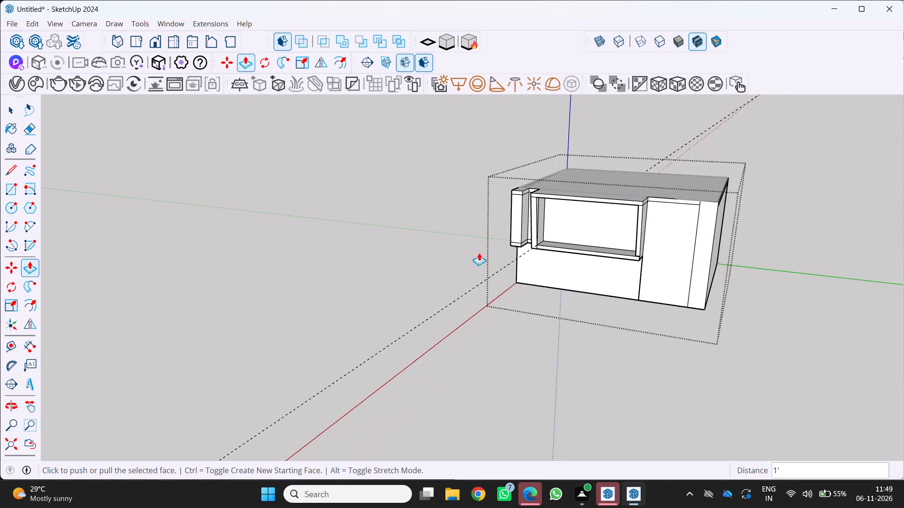
{"action": "scroll", "coordinate": [479, 253], "scroll_direction": "down", "scroll_amount": 4}
{"action": "middle_click_drag", "start_coordinate": [464, 252], "coordinate": [568, 178]}
{"action": "scroll", "coordinate": [557, 183], "scroll_direction": "up", "scroll_amount": 14}
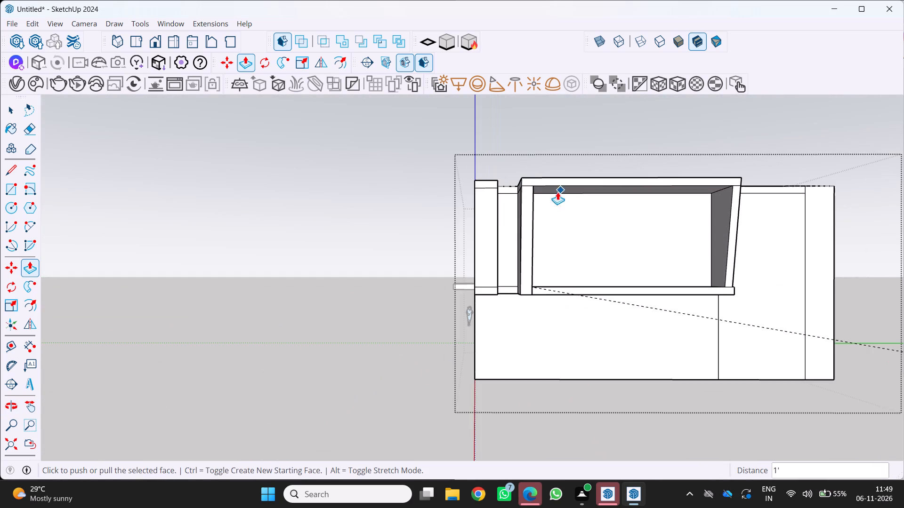
{"action": "scroll", "coordinate": [560, 220], "scroll_direction": "up", "scroll_amount": 8}
{"action": "scroll", "coordinate": [557, 230], "scroll_direction": "down", "scroll_amount": 10}
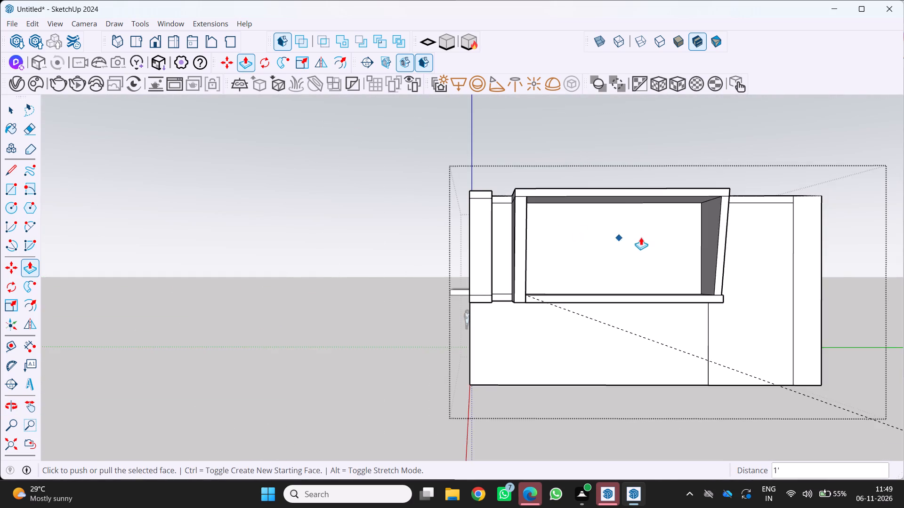
{"action": "scroll", "coordinate": [632, 239], "scroll_direction": "up", "scroll_amount": 1}
{"action": "middle_click_drag", "start_coordinate": [632, 240], "coordinate": [468, 289]}
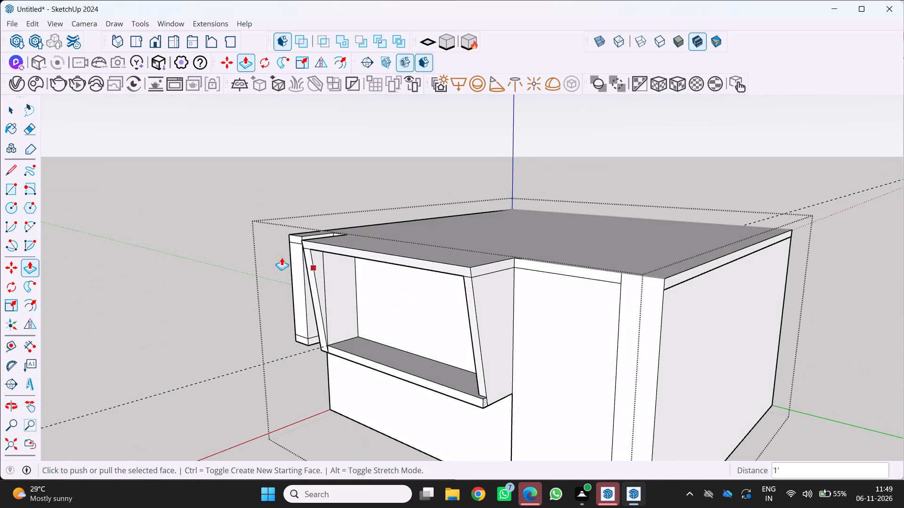
Erase the stray edges on the inner and outer faces of the window frame's side piece beside the narrow column.
{"action": "scroll", "coordinate": [282, 257], "scroll_direction": "up", "scroll_amount": 3}
{"action": "scroll", "coordinate": [325, 262], "scroll_direction": "up", "scroll_amount": 5}
{"action": "key", "text": "e"}
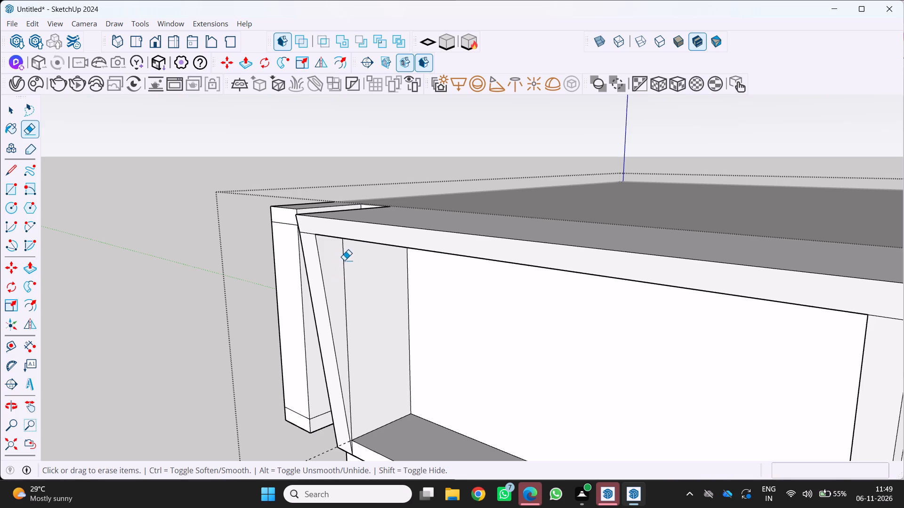
{"action": "left_click", "coordinate": [345, 261]}
{"action": "scroll", "coordinate": [344, 265], "scroll_direction": "down", "scroll_amount": 6}
{"action": "middle_click_drag", "start_coordinate": [318, 275], "coordinate": [530, 268]}
{"action": "middle_click", "coordinate": [530, 268]}
{"action": "scroll", "coordinate": [620, 265], "scroll_direction": "up", "scroll_amount": 5}
{"action": "left_click_drag", "start_coordinate": [661, 231], "coordinate": [670, 234]}
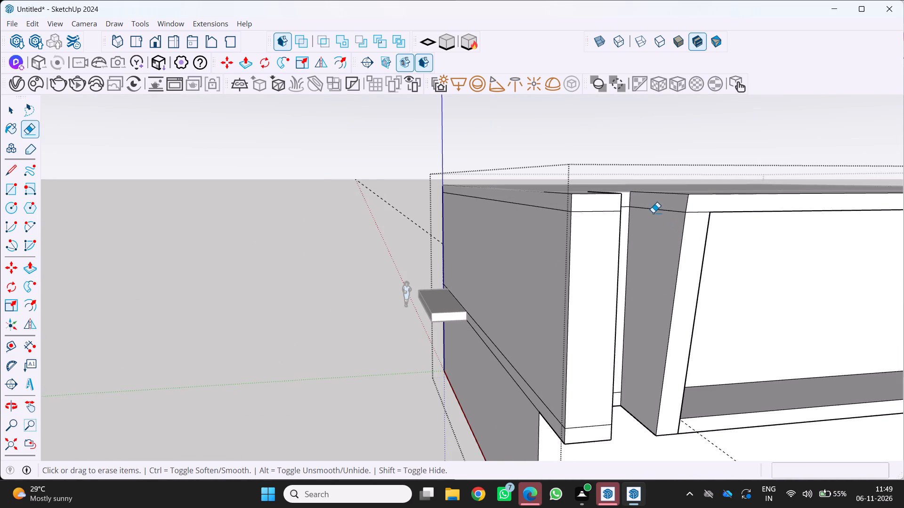
{"action": "left_click_drag", "start_coordinate": [653, 212], "coordinate": [662, 209]}
{"action": "left_click_drag", "start_coordinate": [671, 213], "coordinate": [687, 213]}
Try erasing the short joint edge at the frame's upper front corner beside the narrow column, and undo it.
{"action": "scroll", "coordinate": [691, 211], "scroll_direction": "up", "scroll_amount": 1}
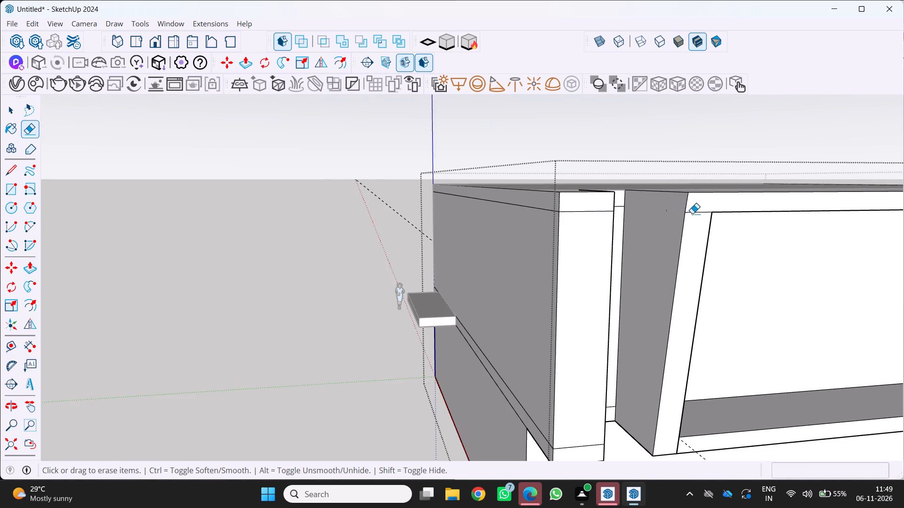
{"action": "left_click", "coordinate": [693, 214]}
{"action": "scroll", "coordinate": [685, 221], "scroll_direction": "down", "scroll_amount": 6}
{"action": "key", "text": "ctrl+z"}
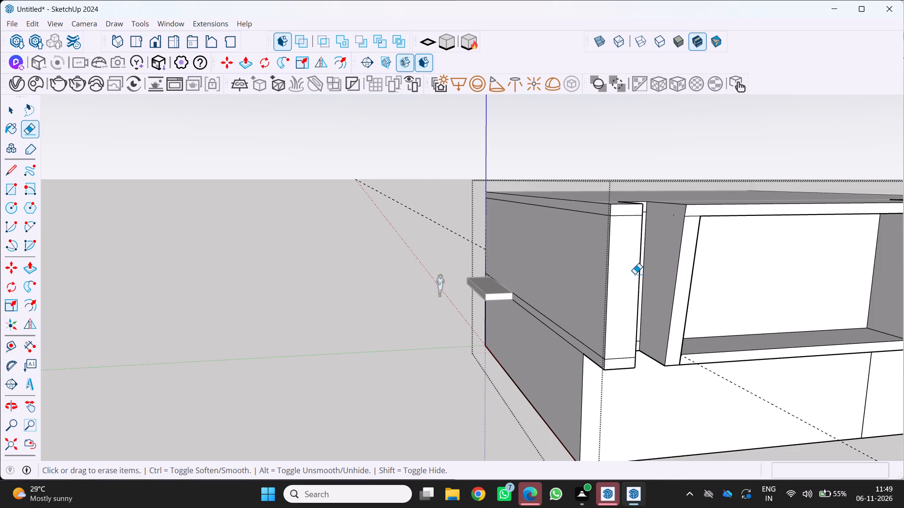
Examine the projecting window frame, the narrow column beside it and the roof surface from several angles.
{"action": "scroll", "coordinate": [631, 273], "scroll_direction": "down", "scroll_amount": 3}
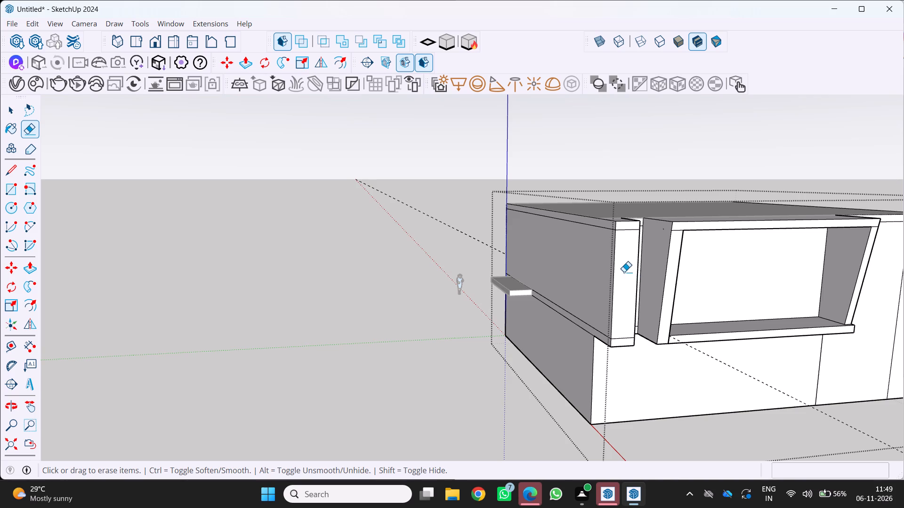
{"action": "scroll", "coordinate": [606, 262], "scroll_direction": "down", "scroll_amount": 3}
{"action": "scroll", "coordinate": [698, 219], "scroll_direction": "up", "scroll_amount": 3}
{"action": "middle_click_drag", "start_coordinate": [619, 251], "coordinate": [485, 229]}
{"action": "scroll", "coordinate": [615, 251], "scroll_direction": "up", "scroll_amount": 1}
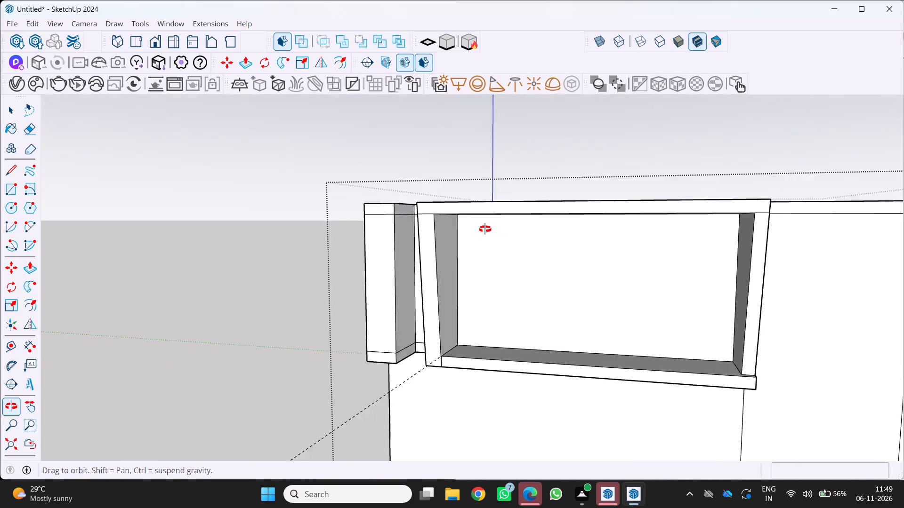
{"action": "middle_click_drag", "start_coordinate": [485, 229], "coordinate": [471, 227]}
{"action": "scroll", "coordinate": [468, 228], "scroll_direction": "down", "scroll_amount": 6}
{"action": "middle_click_drag", "start_coordinate": [487, 267], "coordinate": [467, 278]}
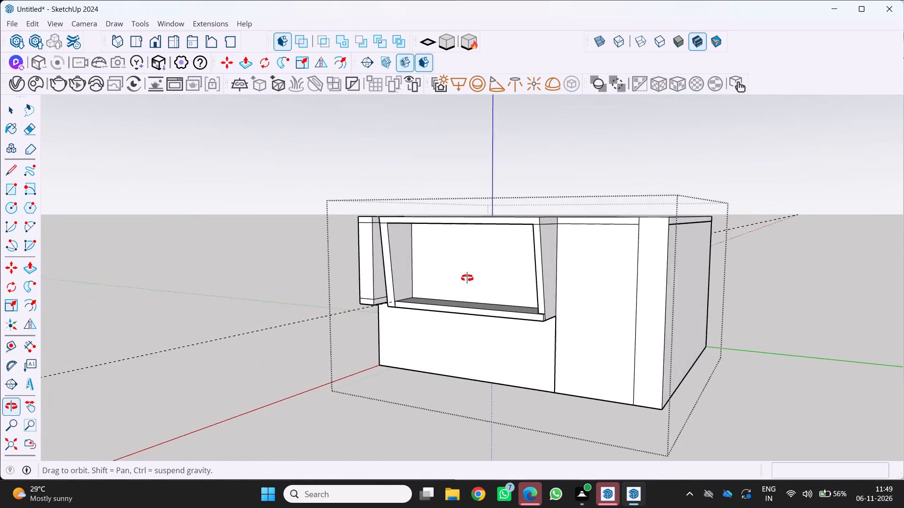
{"action": "middle_click_drag", "start_coordinate": [467, 278], "coordinate": [446, 278]}
{"action": "middle_click", "coordinate": [446, 277]}
{"action": "middle_click_drag", "start_coordinate": [436, 253], "coordinate": [547, 290]}
{"action": "scroll", "coordinate": [513, 284], "scroll_direction": "up", "scroll_amount": 1}
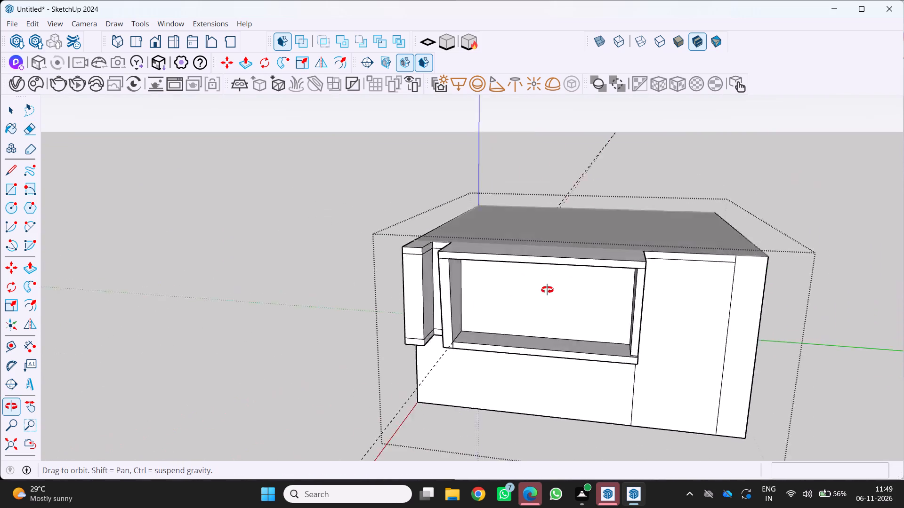
{"action": "middle_click_drag", "start_coordinate": [547, 290], "coordinate": [566, 285]}
{"action": "middle_click", "coordinate": [568, 284]}
{"action": "scroll", "coordinate": [443, 247], "scroll_direction": "up", "scroll_amount": 6}
{"action": "middle_click_drag", "start_coordinate": [490, 259], "coordinate": [565, 299]}
{"action": "scroll", "coordinate": [639, 345], "scroll_direction": "up", "scroll_amount": 3}
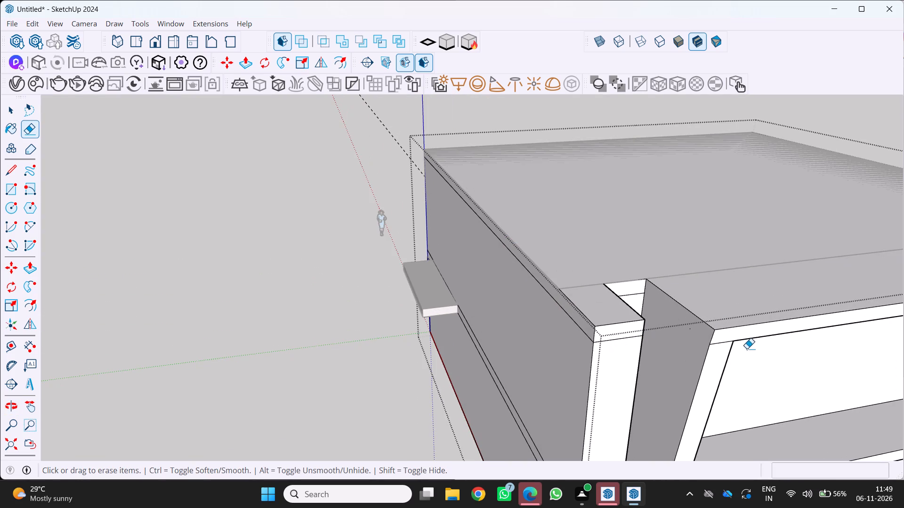
{"action": "scroll", "coordinate": [720, 294], "scroll_direction": "down", "scroll_amount": 4}
{"action": "middle_click_drag", "start_coordinate": [695, 291], "coordinate": [557, 292]}
{"action": "middle_click", "coordinate": [545, 289]}
{"action": "scroll", "coordinate": [543, 288], "scroll_direction": "down", "scroll_amount": 4}
{"action": "middle_click", "coordinate": [541, 286]}
{"action": "scroll", "coordinate": [531, 284], "scroll_direction": "down", "scroll_amount": 4}
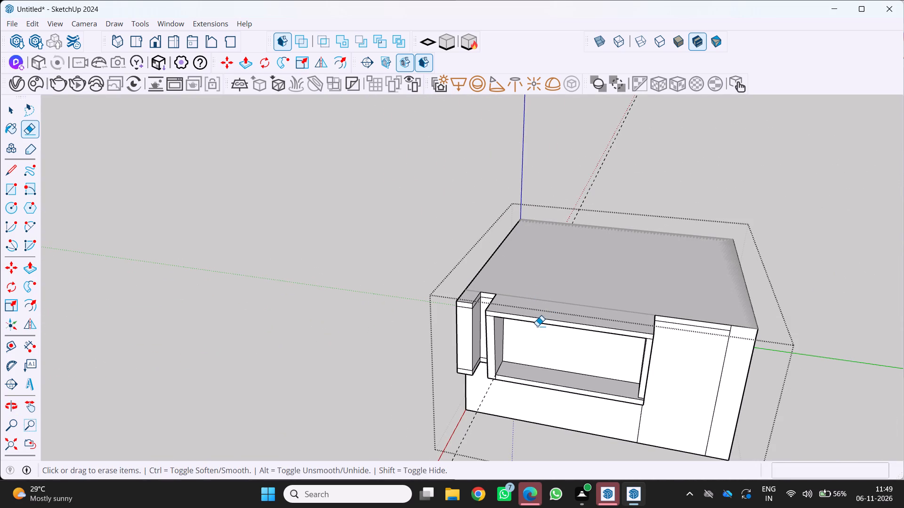
Draw a rectangle over the window frame's top face and raise that face about 0.79'.
{"action": "scroll", "coordinate": [612, 333], "scroll_direction": "up", "scroll_amount": 3}
{"action": "key", "text": "r"}
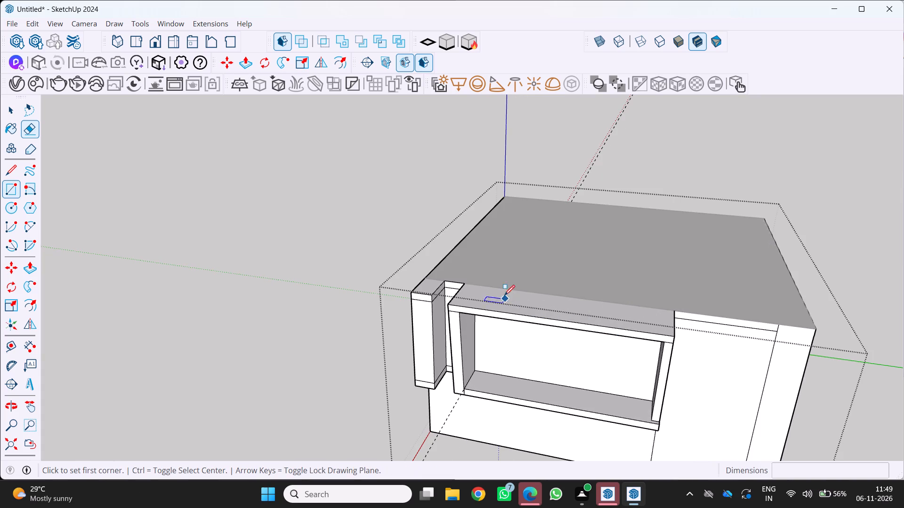
{"action": "left_click", "coordinate": [464, 284]}
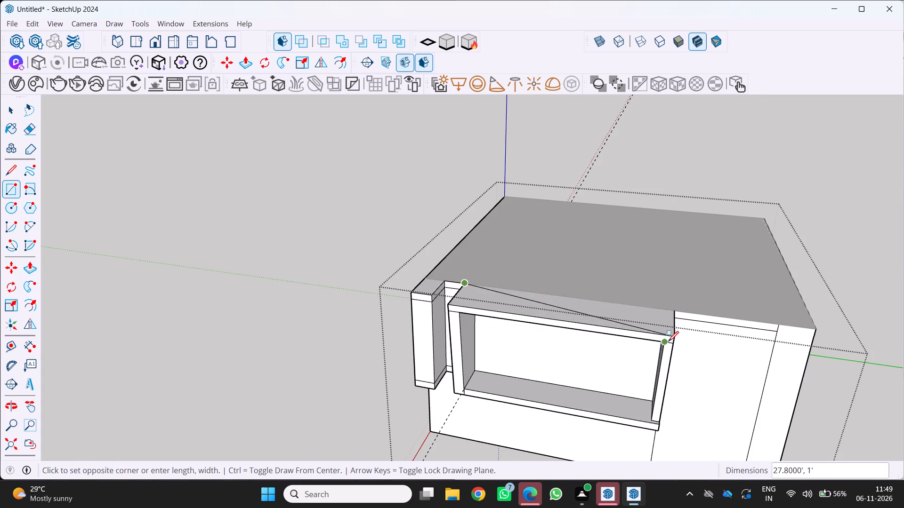
{"action": "left_click", "coordinate": [671, 334]}
{"action": "key", "text": "p"}
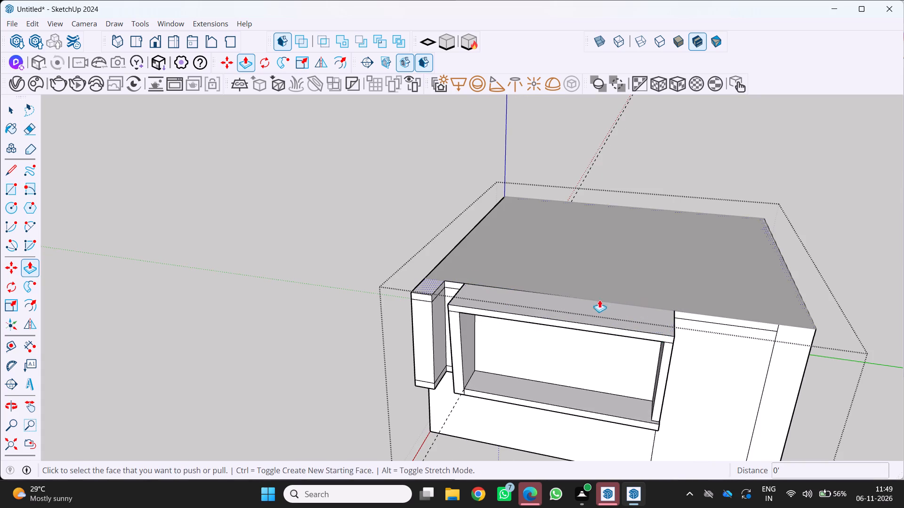
{"action": "left_click_drag", "start_coordinate": [589, 303], "coordinate": [588, 297]}
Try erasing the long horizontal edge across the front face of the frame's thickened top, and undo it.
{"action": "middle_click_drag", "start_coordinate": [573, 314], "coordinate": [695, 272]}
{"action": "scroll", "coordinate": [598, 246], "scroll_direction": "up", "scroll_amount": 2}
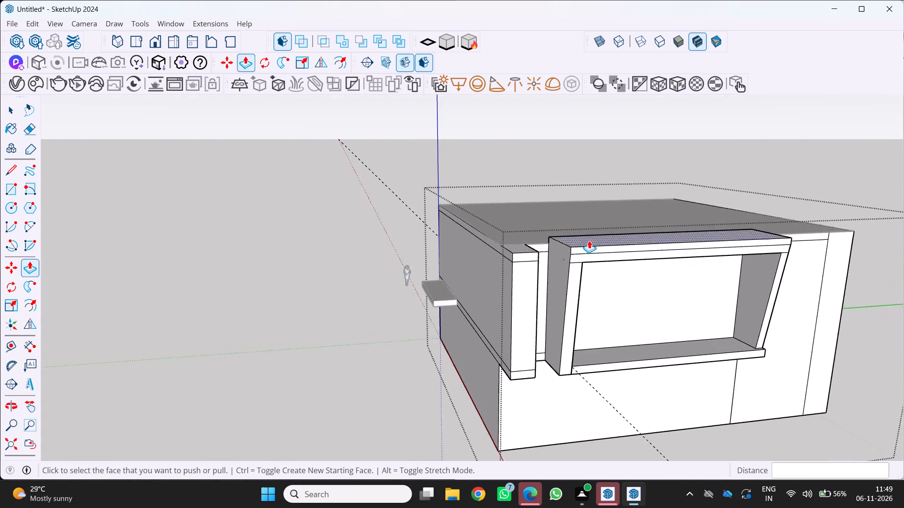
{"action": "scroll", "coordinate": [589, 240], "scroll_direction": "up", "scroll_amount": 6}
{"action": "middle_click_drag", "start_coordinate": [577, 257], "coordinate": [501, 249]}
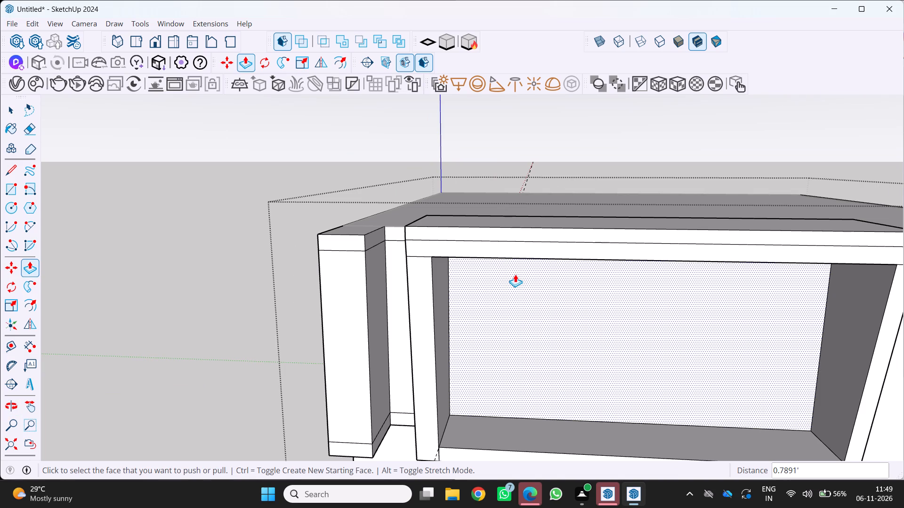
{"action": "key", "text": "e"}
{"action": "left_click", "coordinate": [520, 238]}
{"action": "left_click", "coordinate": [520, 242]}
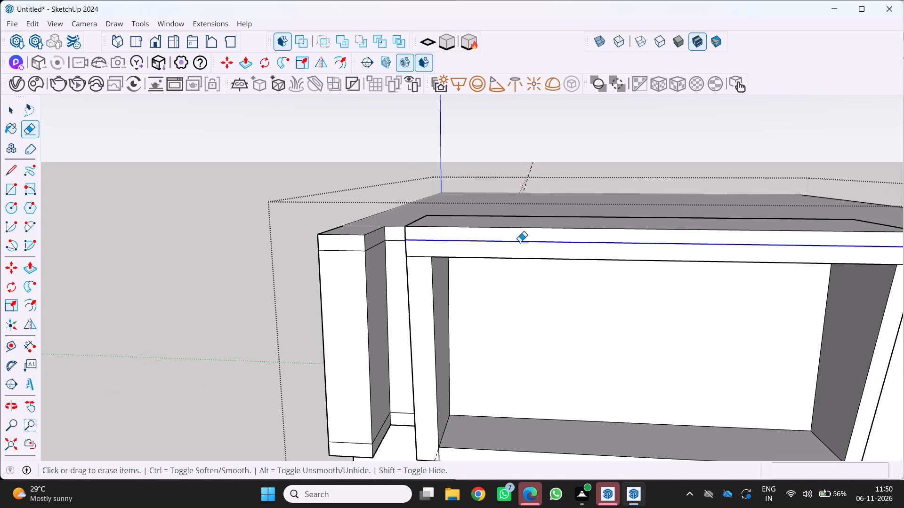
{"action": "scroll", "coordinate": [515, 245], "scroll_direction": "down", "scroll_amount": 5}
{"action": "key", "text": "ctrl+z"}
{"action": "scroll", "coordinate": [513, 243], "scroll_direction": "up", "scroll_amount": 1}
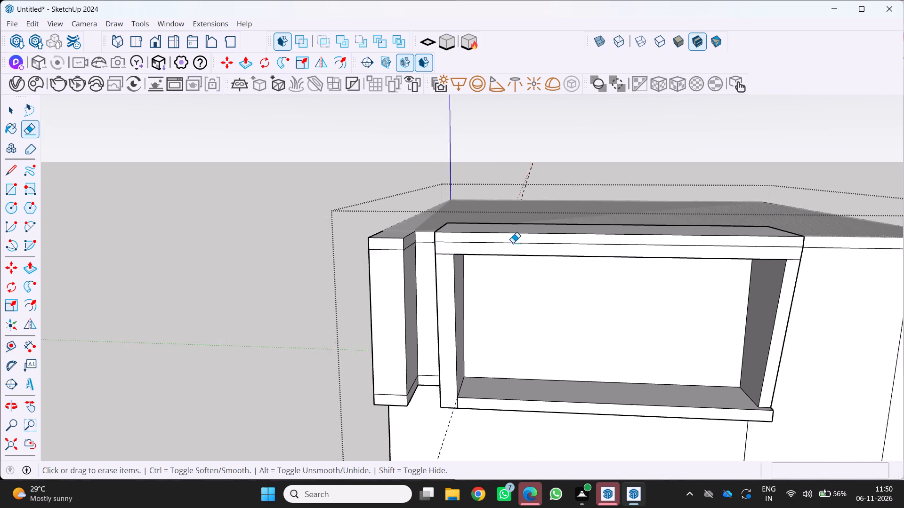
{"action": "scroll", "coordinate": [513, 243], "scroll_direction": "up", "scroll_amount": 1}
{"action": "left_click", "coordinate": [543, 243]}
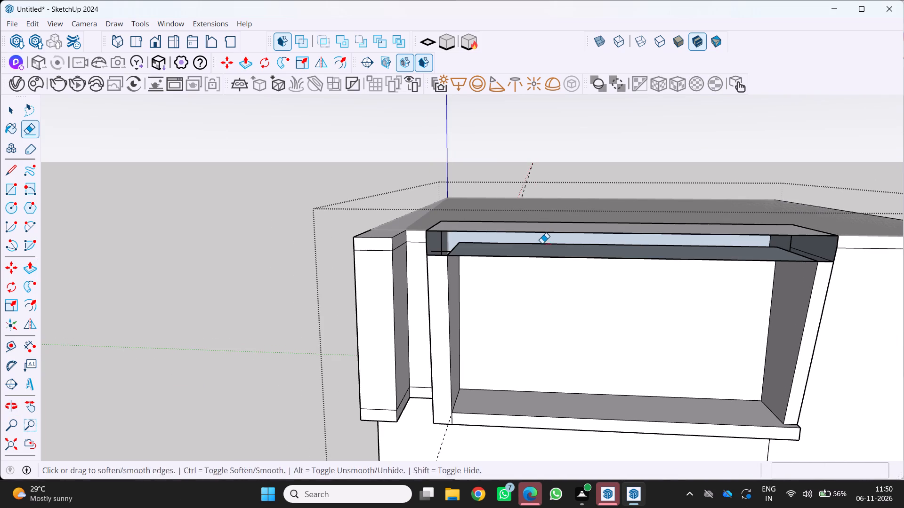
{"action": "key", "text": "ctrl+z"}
Examine the frame's raised top and the roof surface from the far side, the end and the front.
{"action": "scroll", "coordinate": [533, 250], "scroll_direction": "down", "scroll_amount": 6}
{"action": "middle_click_drag", "start_coordinate": [500, 268], "coordinate": [294, 288]}
{"action": "middle_click", "coordinate": [294, 288]}
{"action": "scroll", "coordinate": [341, 278], "scroll_direction": "up", "scroll_amount": 8}
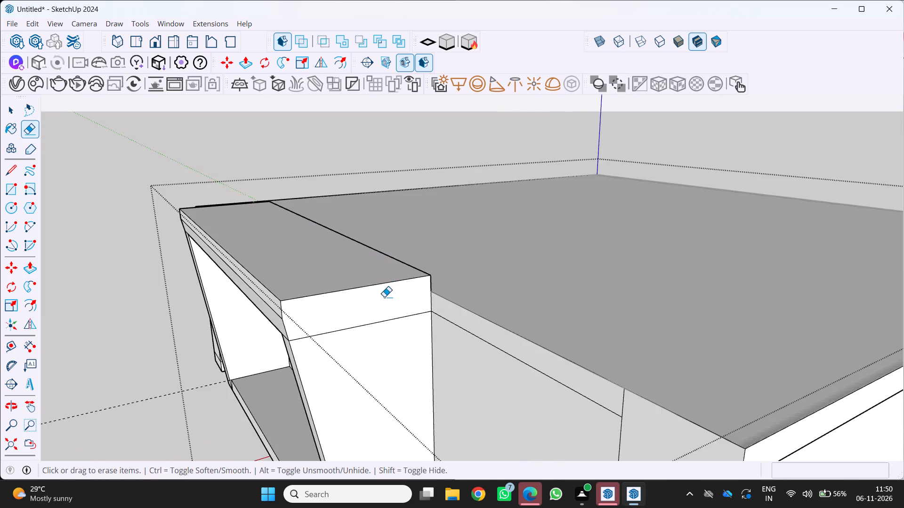
{"action": "scroll", "coordinate": [375, 294], "scroll_direction": "down", "scroll_amount": 11}
{"action": "middle_click_drag", "start_coordinate": [370, 259], "coordinate": [263, 262]}
{"action": "scroll", "coordinate": [296, 254], "scroll_direction": "up", "scroll_amount": 3}
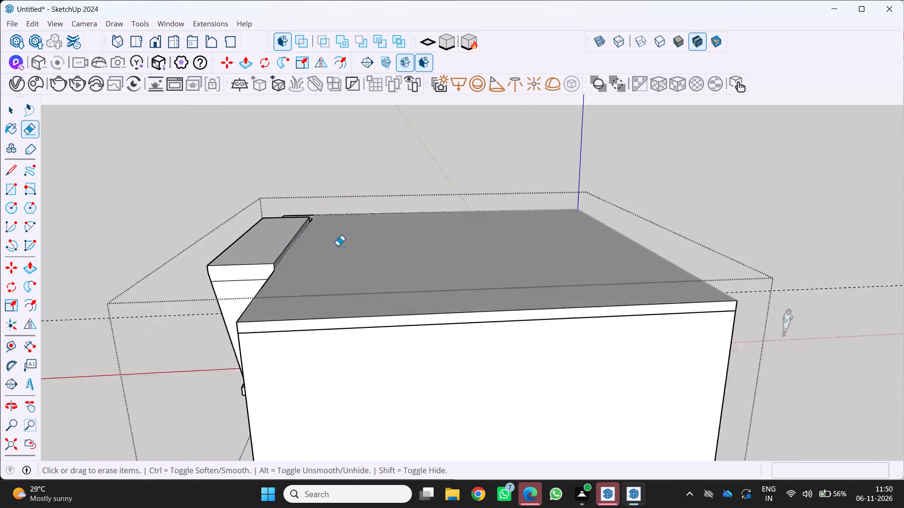
{"action": "scroll", "coordinate": [338, 246], "scroll_direction": "up", "scroll_amount": 3}
{"action": "middle_click_drag", "start_coordinate": [329, 245], "coordinate": [306, 259]}
{"action": "scroll", "coordinate": [306, 256], "scroll_direction": "down", "scroll_amount": 5}
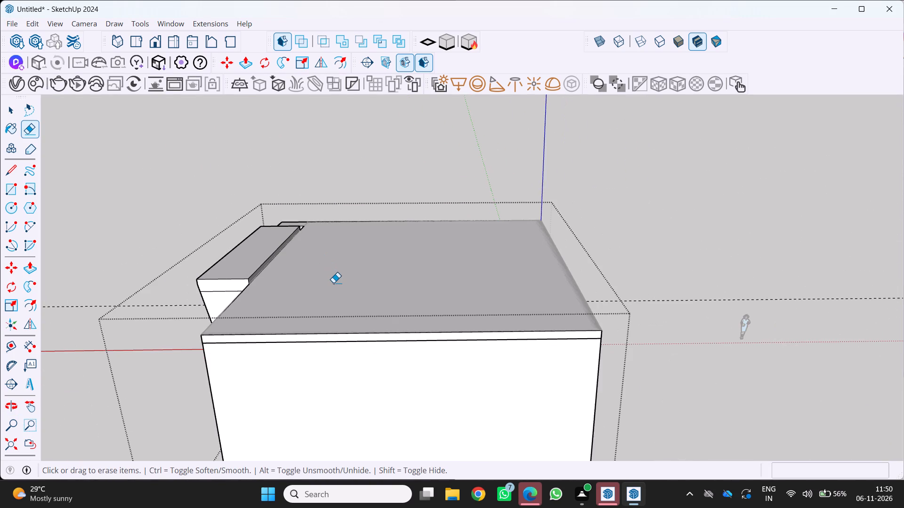
{"action": "key", "text": "F6"}
{"action": "scroll", "coordinate": [391, 273], "scroll_direction": "up", "scroll_amount": 3}
{"action": "middle_click_drag", "start_coordinate": [353, 288], "coordinate": [590, 286]}
{"action": "scroll", "coordinate": [349, 294], "scroll_direction": "up", "scroll_amount": 1}
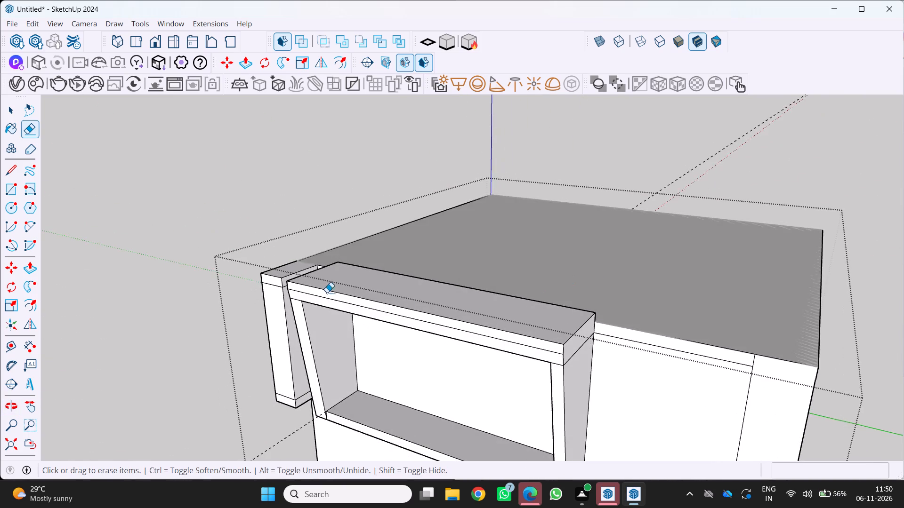
{"action": "scroll", "coordinate": [327, 293], "scroll_direction": "up", "scroll_amount": 5}
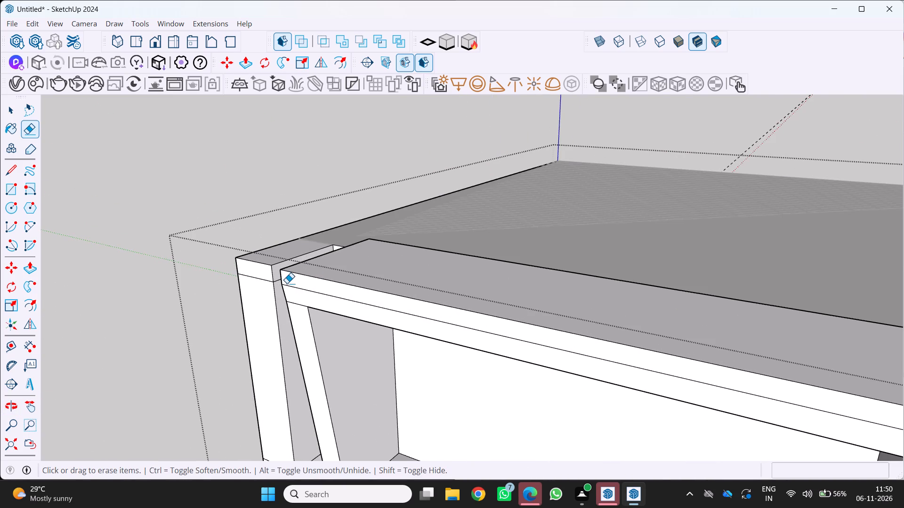
{"action": "scroll", "coordinate": [287, 283], "scroll_direction": "down", "scroll_amount": 1}
Push/Pull the small front face at the top of the narrow column outward about 1.10'.
{"action": "middle_click_drag", "start_coordinate": [267, 280], "coordinate": [327, 276]}
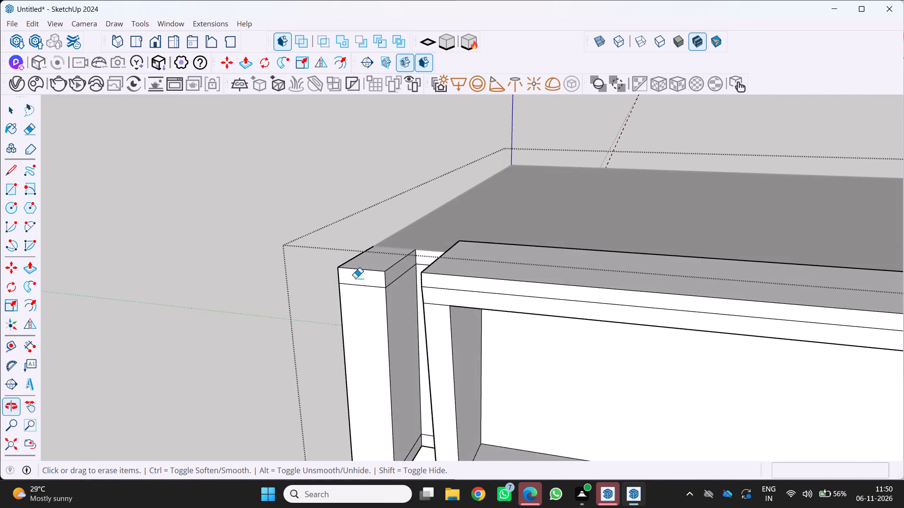
{"action": "scroll", "coordinate": [355, 280], "scroll_direction": "up", "scroll_amount": 1}
{"action": "middle_click_drag", "start_coordinate": [356, 285], "coordinate": [276, 263]}
{"action": "scroll", "coordinate": [290, 253], "scroll_direction": "down", "scroll_amount": 4}
{"action": "scroll", "coordinate": [332, 279], "scroll_direction": "up", "scroll_amount": 3}
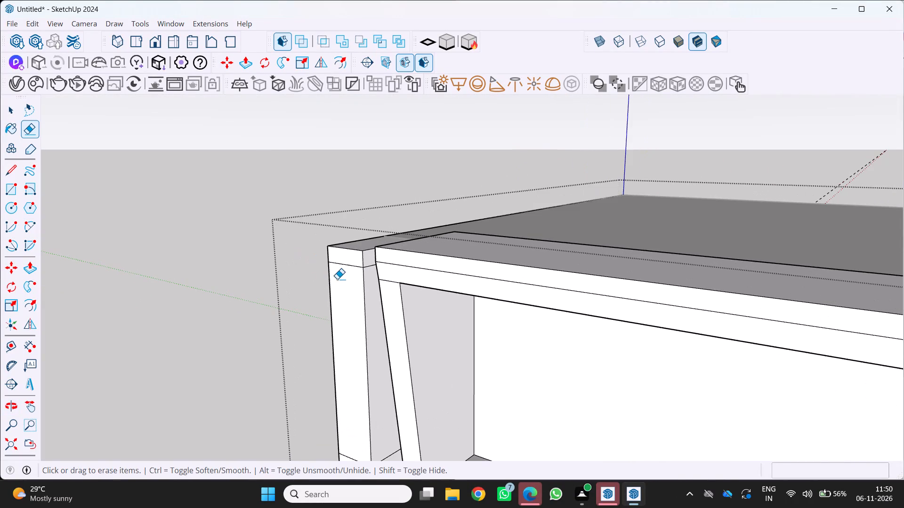
{"action": "key", "text": "p"}
{"action": "left_click_drag", "start_coordinate": [344, 256], "coordinate": [329, 255]}
{"action": "scroll", "coordinate": [349, 273], "scroll_direction": "down", "scroll_amount": 3}
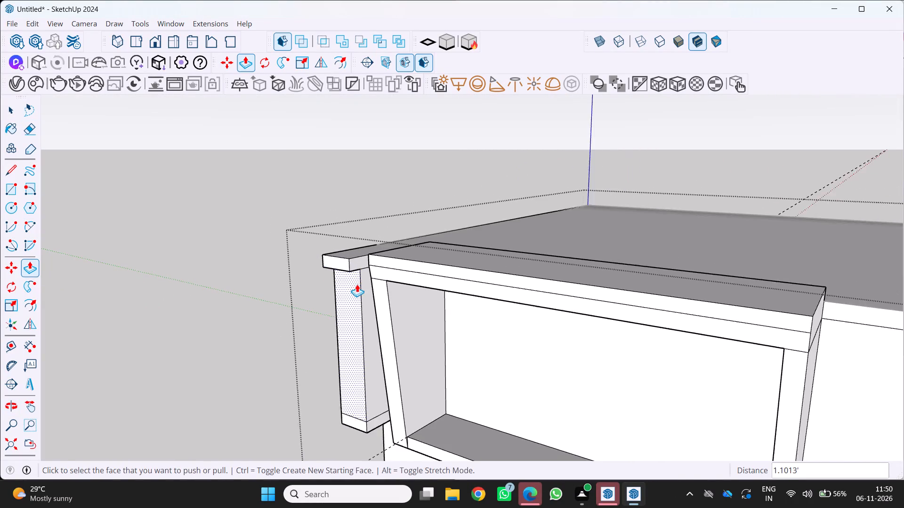
Examine the narrow column's projecting top and the area beneath the window frame from several angles.
{"action": "middle_click_drag", "start_coordinate": [356, 284], "coordinate": [309, 274]}
{"action": "scroll", "coordinate": [345, 279], "scroll_direction": "up", "scroll_amount": 1}
{"action": "scroll", "coordinate": [253, 280], "scroll_direction": "up", "scroll_amount": 3}
{"action": "middle_click_drag", "start_coordinate": [257, 276], "coordinate": [323, 286]}
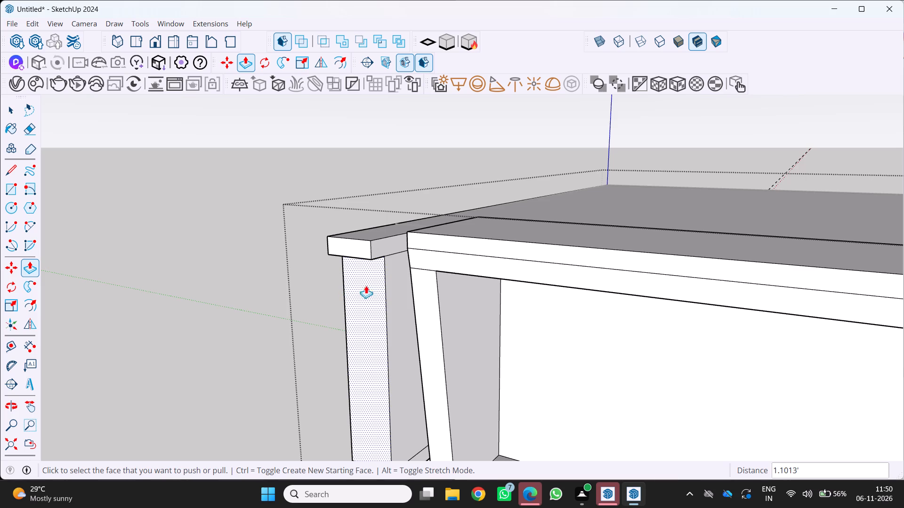
{"action": "scroll", "coordinate": [390, 284], "scroll_direction": "down", "scroll_amount": 10}
{"action": "middle_click_drag", "start_coordinate": [427, 322], "coordinate": [483, 261]}
{"action": "scroll", "coordinate": [428, 322], "scroll_direction": "up", "scroll_amount": 1}
{"action": "scroll", "coordinate": [483, 339], "scroll_direction": "up", "scroll_amount": 1}
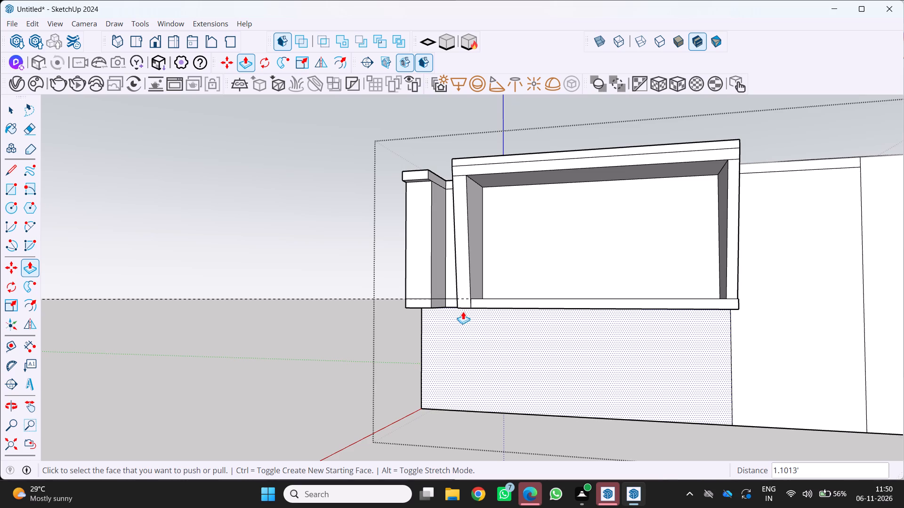
Place a vertical guide on the lower front wall about 7.82' from its corner edge, at the frame's outer bottom corner.
{"action": "scroll", "coordinate": [468, 315], "scroll_direction": "up", "scroll_amount": 2}
{"action": "middle_click_drag", "start_coordinate": [474, 319], "coordinate": [525, 337]}
{"action": "scroll", "coordinate": [517, 330], "scroll_direction": "up", "scroll_amount": 1}
{"action": "middle_click_drag", "start_coordinate": [504, 345], "coordinate": [447, 323]}
{"action": "key", "text": "t"}
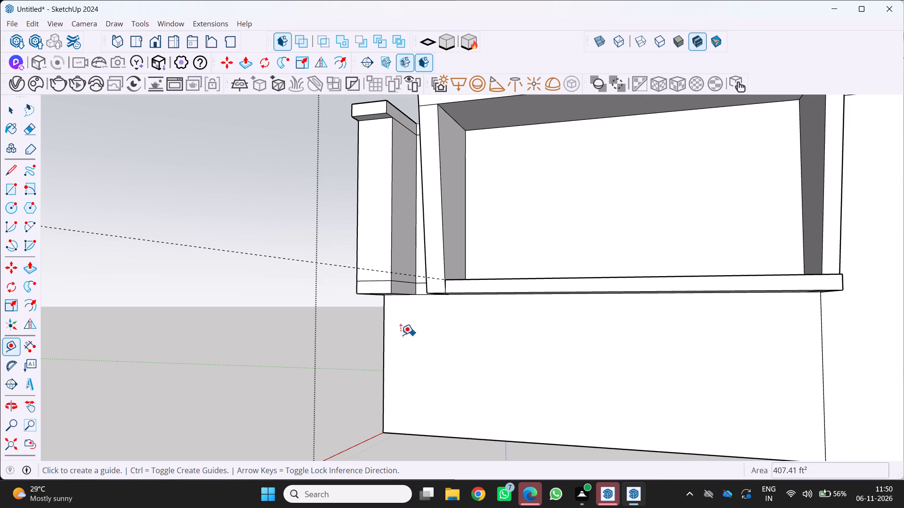
{"action": "left_click", "coordinate": [386, 328]}
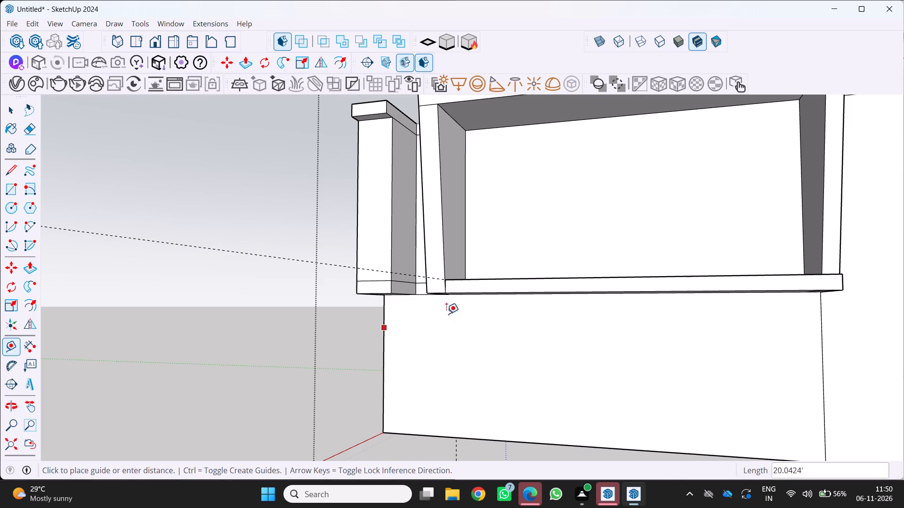
{"action": "scroll", "coordinate": [425, 302], "scroll_direction": "up", "scroll_amount": 6}
{"action": "left_click", "coordinate": [428, 290]}
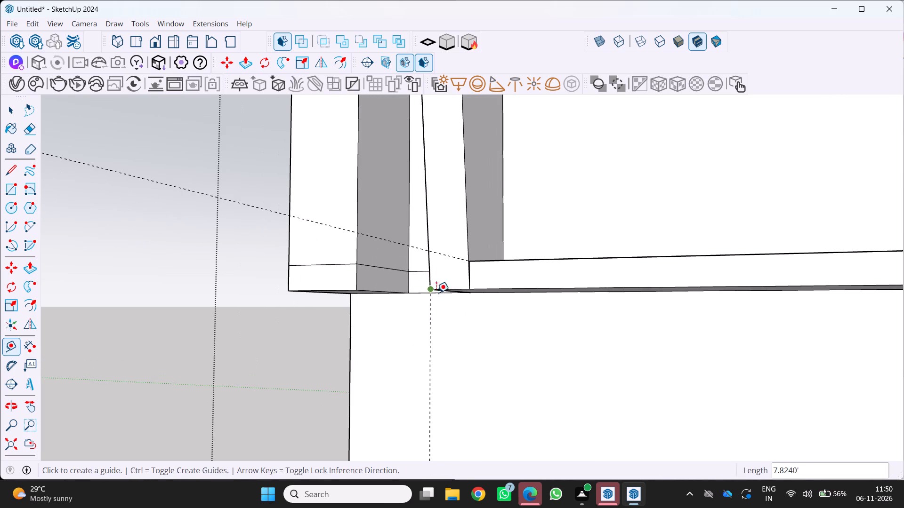
Erase the horizontal guide line running parallel to the red axis from the window frame's bottom corner.
{"action": "scroll", "coordinate": [446, 297], "scroll_direction": "down", "scroll_amount": 4}
{"action": "middle_click_drag", "start_coordinate": [463, 305], "coordinate": [521, 301]}
{"action": "middle_click", "coordinate": [520, 301]}
{"action": "middle_click", "coordinate": [517, 301]}
{"action": "scroll", "coordinate": [503, 303], "scroll_direction": "up", "scroll_amount": 1}
{"action": "scroll", "coordinate": [496, 302], "scroll_direction": "down", "scroll_amount": 11}
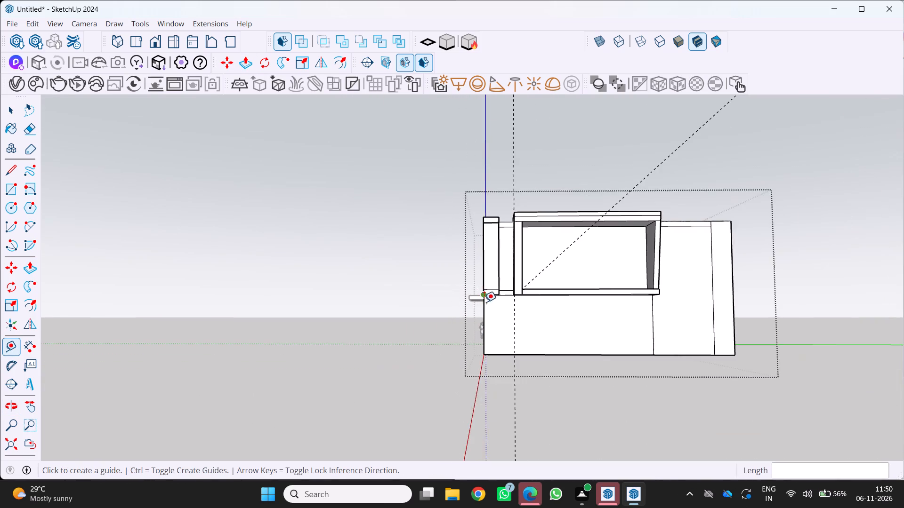
{"action": "middle_click_drag", "start_coordinate": [487, 305], "coordinate": [452, 341]}
{"action": "scroll", "coordinate": [586, 361], "scroll_direction": "up", "scroll_amount": 4}
{"action": "scroll", "coordinate": [508, 365], "scroll_direction": "down", "scroll_amount": 10}
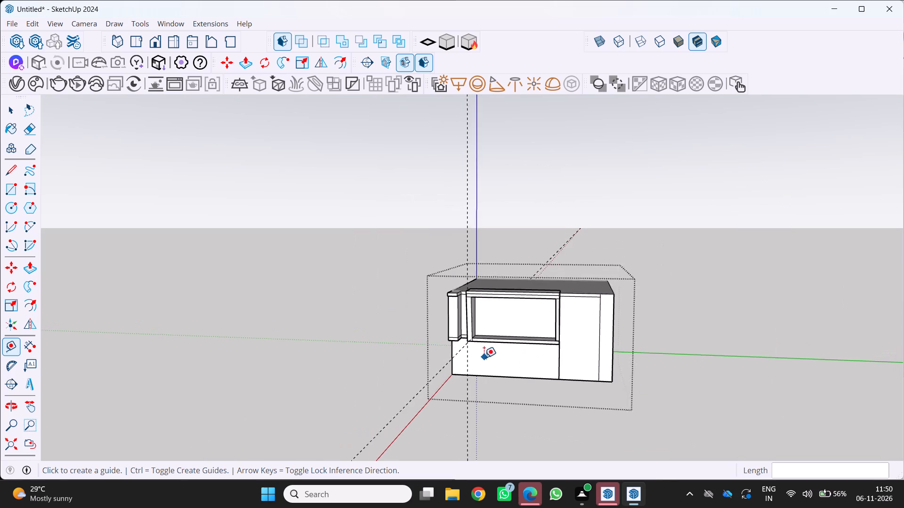
{"action": "middle_click_drag", "start_coordinate": [454, 317], "coordinate": [544, 323]}
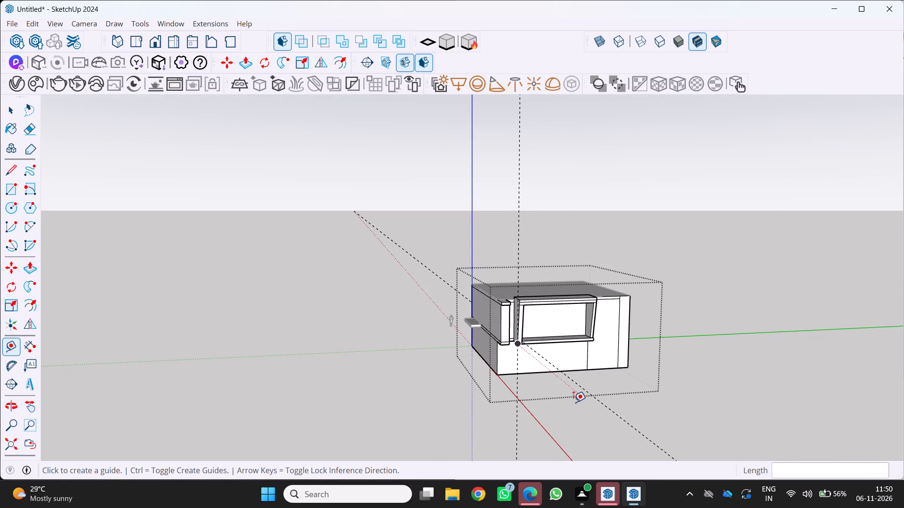
{"action": "key", "text": "e"}
{"action": "left_click", "coordinate": [597, 401]}
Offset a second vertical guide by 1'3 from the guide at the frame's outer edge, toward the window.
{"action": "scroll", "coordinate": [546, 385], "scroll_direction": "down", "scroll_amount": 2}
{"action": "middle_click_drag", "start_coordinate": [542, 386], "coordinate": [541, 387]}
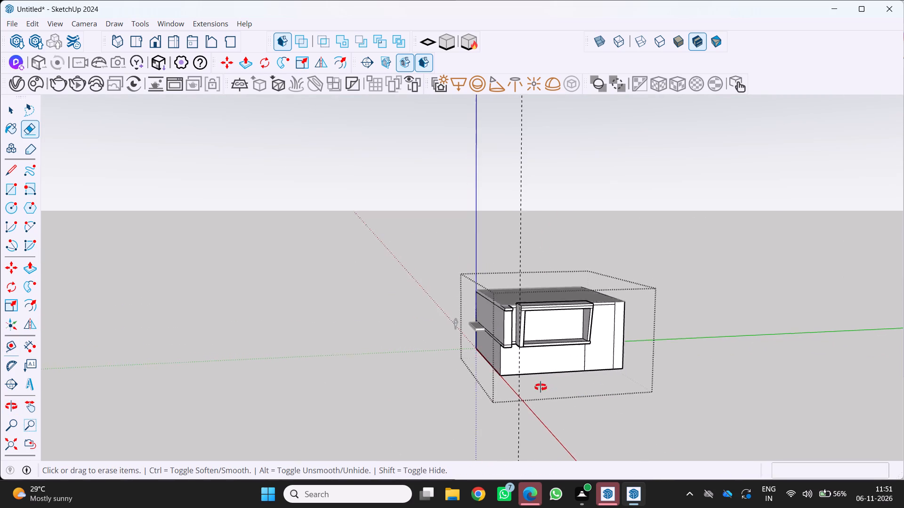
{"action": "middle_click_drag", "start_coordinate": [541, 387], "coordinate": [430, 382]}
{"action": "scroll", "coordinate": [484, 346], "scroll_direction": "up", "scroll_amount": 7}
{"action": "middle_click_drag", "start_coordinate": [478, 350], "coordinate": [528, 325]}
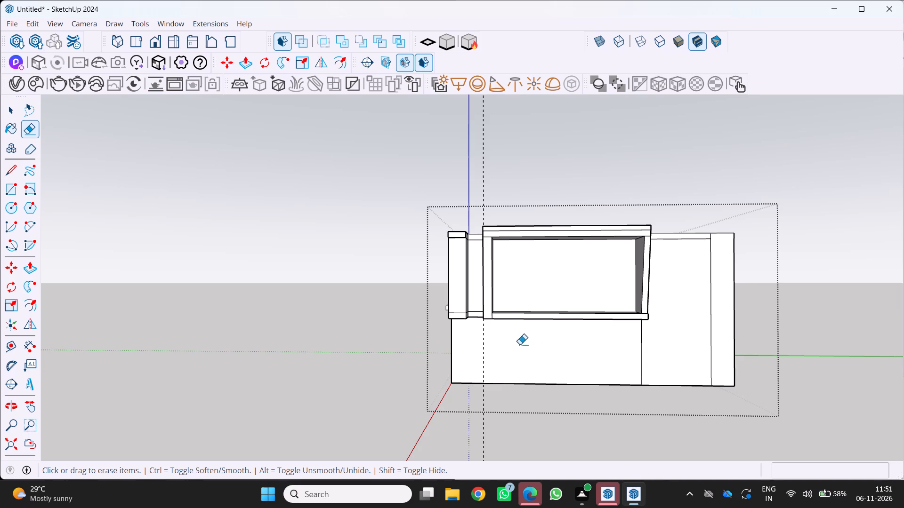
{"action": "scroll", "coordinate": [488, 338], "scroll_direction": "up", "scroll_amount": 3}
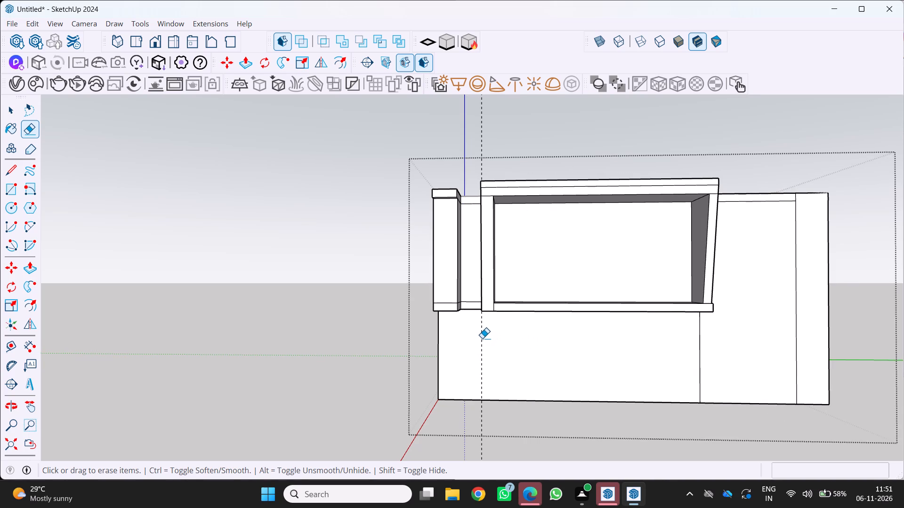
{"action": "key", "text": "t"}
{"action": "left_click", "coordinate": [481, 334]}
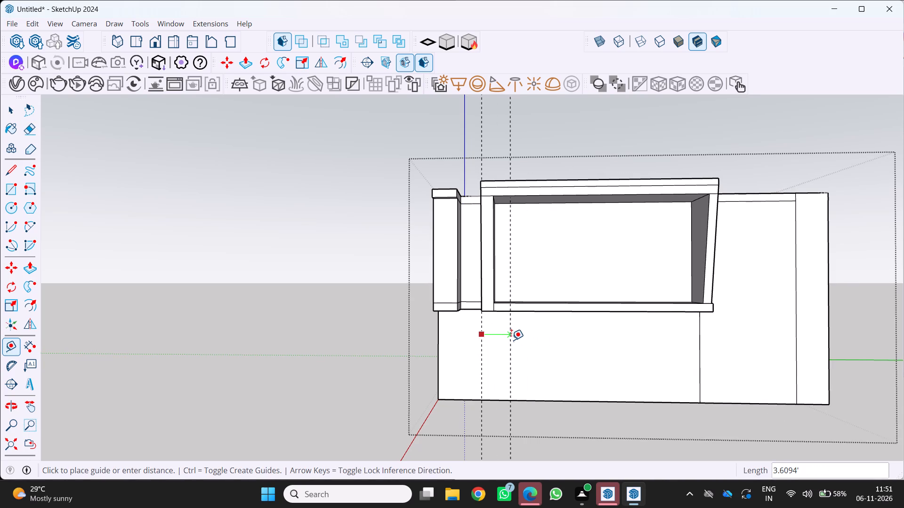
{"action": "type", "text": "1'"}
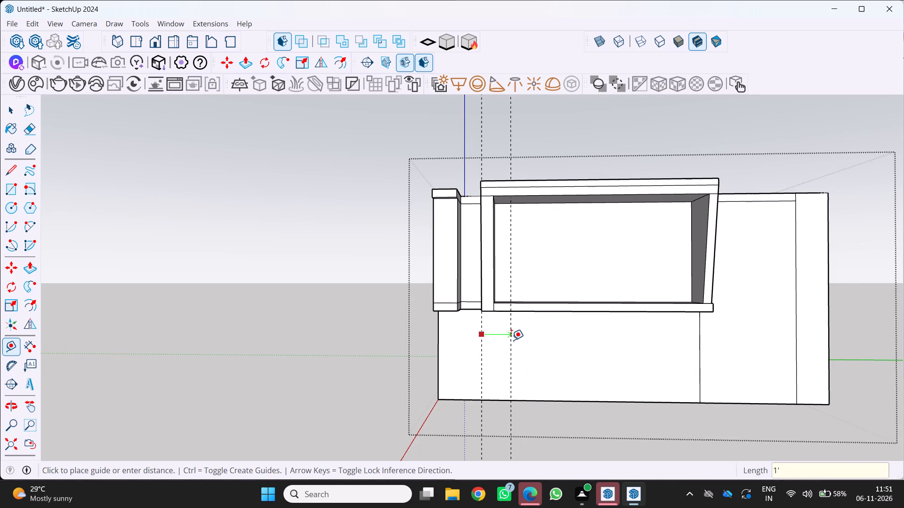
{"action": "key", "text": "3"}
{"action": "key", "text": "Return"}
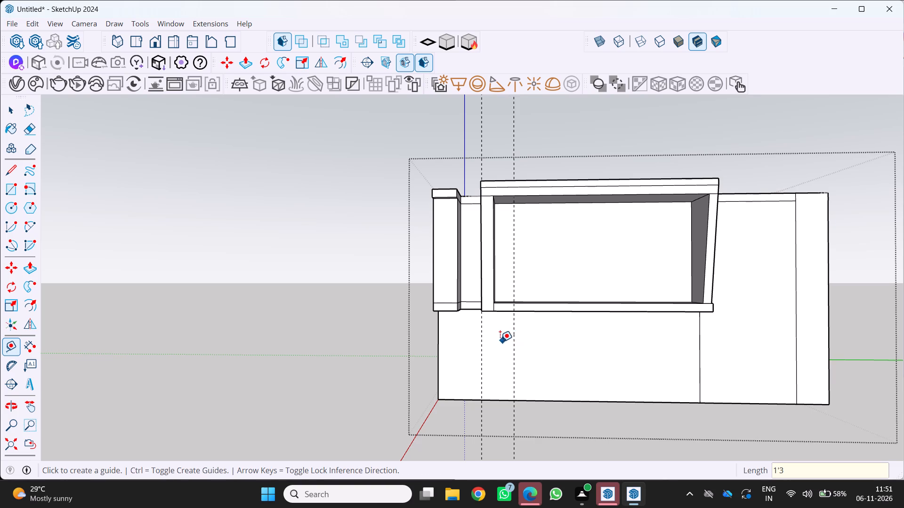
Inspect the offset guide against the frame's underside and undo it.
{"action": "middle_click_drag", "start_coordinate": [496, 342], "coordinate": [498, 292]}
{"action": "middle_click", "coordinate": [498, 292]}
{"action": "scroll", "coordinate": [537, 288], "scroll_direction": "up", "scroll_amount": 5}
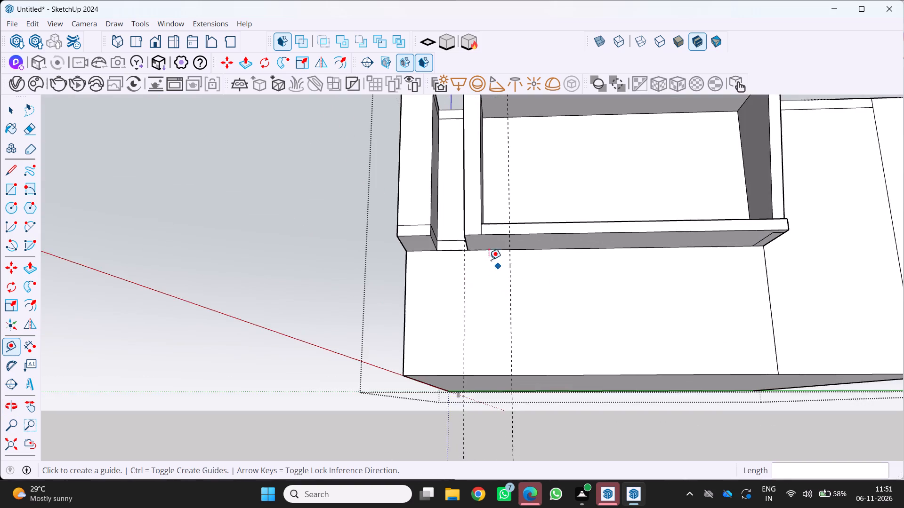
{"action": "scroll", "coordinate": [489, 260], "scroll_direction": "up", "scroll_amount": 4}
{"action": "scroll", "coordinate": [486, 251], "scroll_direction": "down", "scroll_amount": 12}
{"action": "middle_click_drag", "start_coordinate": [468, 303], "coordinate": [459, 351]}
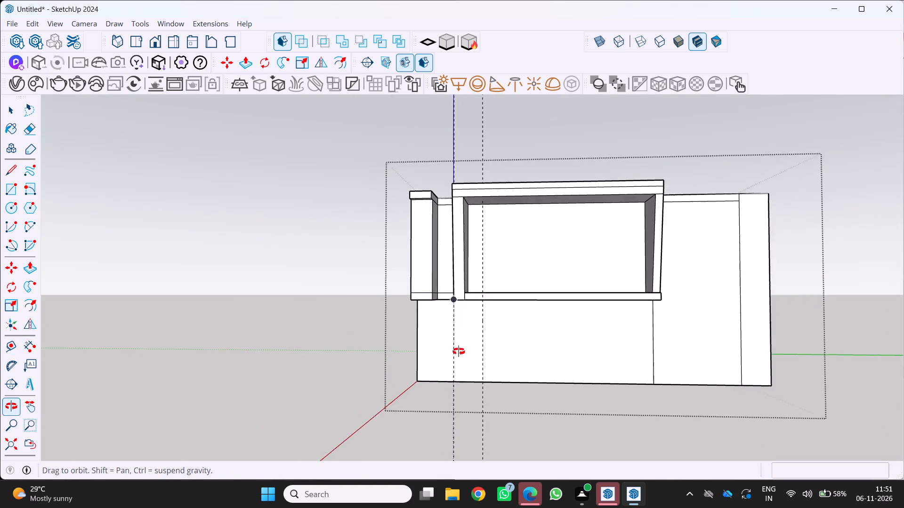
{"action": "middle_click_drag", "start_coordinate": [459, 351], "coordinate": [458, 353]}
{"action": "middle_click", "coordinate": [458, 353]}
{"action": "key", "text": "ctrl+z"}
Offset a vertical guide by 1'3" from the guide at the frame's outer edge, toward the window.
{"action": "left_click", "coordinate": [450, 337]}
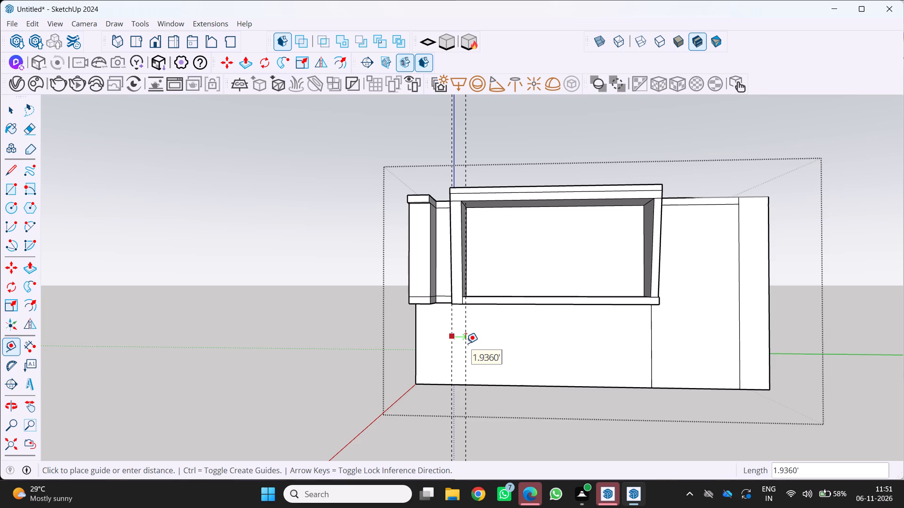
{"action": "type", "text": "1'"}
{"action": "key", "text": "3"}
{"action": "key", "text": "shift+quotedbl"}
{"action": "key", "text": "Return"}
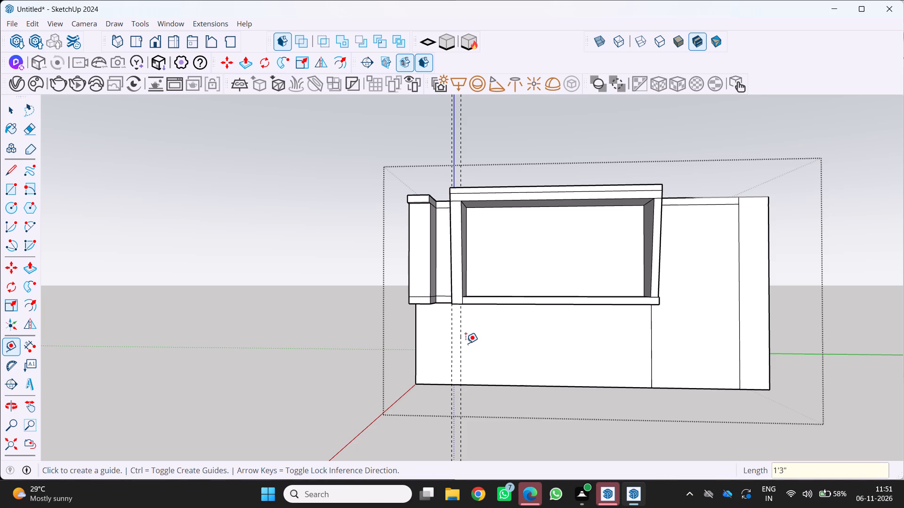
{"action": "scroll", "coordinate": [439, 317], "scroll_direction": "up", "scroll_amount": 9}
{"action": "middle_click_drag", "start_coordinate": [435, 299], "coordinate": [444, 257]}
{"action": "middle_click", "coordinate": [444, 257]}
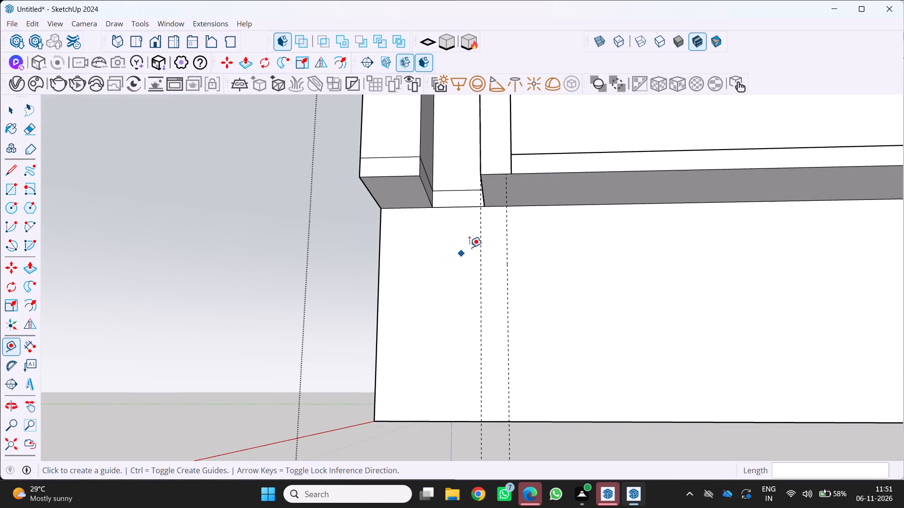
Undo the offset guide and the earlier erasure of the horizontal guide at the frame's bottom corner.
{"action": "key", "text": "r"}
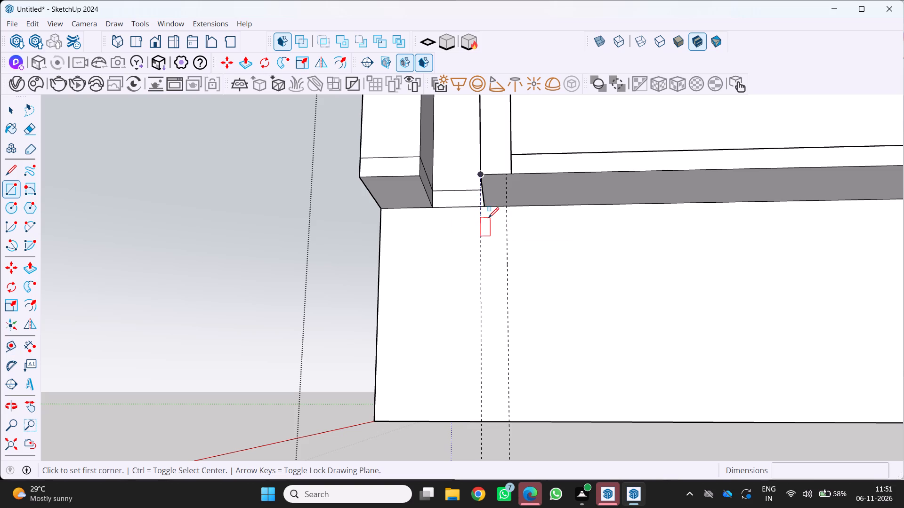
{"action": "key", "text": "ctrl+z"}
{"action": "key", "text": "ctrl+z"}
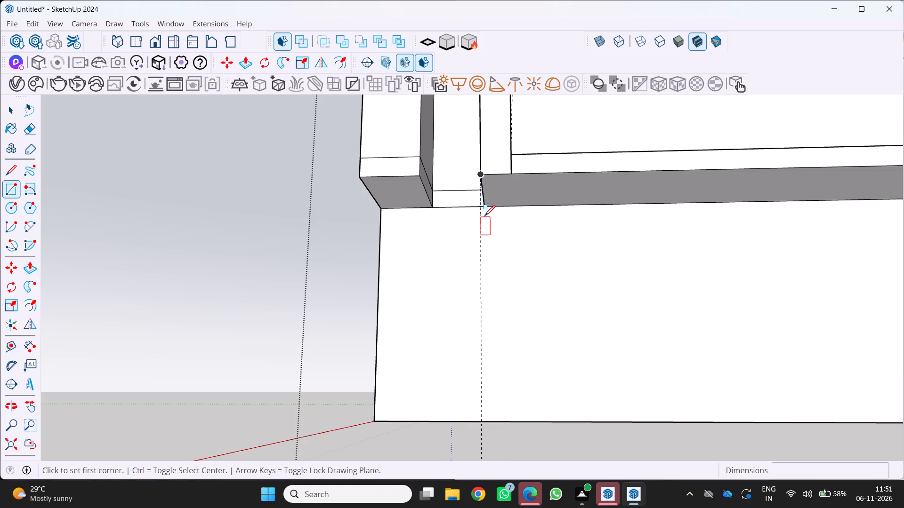
Examine from several angles how the remaining vertical guide lines up with the window frame's bottom corner and the lower front wall.
{"action": "middle_click_drag", "start_coordinate": [476, 206], "coordinate": [471, 258]}
{"action": "middle_click", "coordinate": [471, 258]}
{"action": "scroll", "coordinate": [459, 335], "scroll_direction": "up", "scroll_amount": 3}
{"action": "scroll", "coordinate": [489, 293], "scroll_direction": "up", "scroll_amount": 3}
{"action": "middle_click_drag", "start_coordinate": [493, 295], "coordinate": [510, 308]}
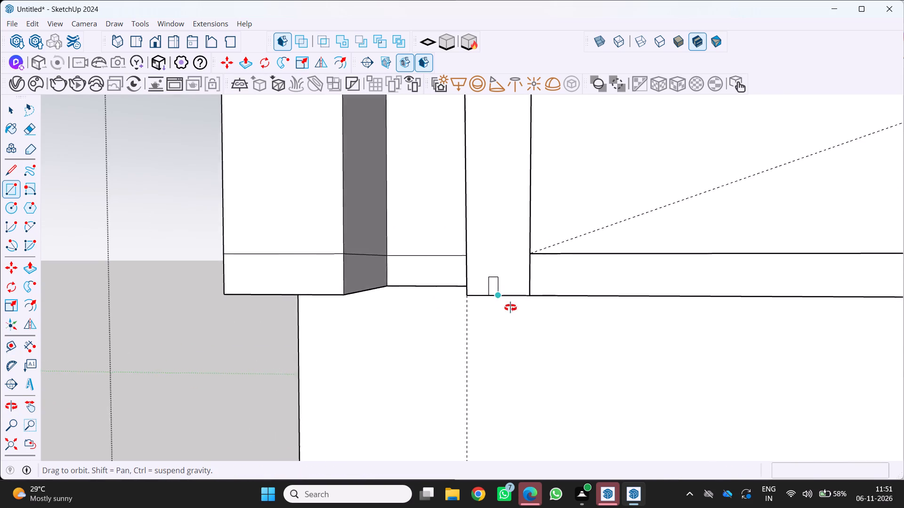
{"action": "middle_click_drag", "start_coordinate": [510, 308], "coordinate": [611, 320]}
{"action": "scroll", "coordinate": [489, 283], "scroll_direction": "up", "scroll_amount": 3}
{"action": "middle_click_drag", "start_coordinate": [466, 300], "coordinate": [501, 308]}
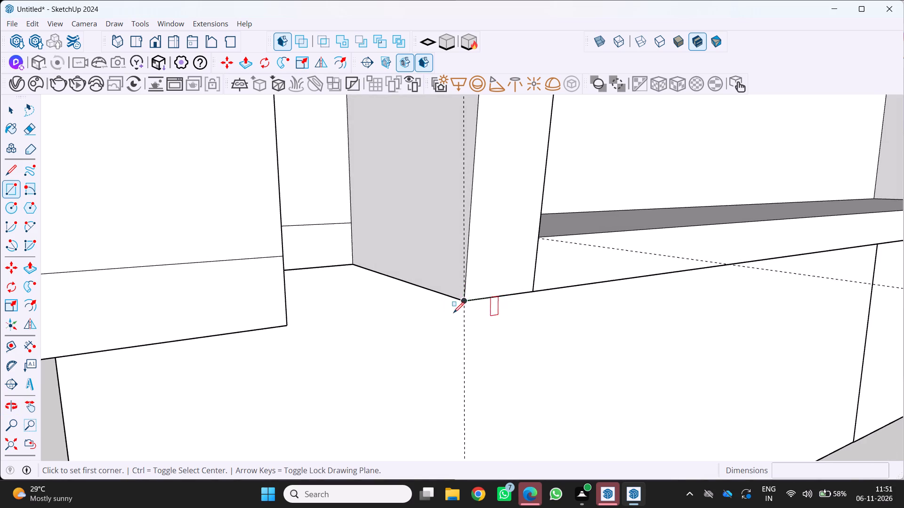
{"action": "scroll", "coordinate": [448, 319], "scroll_direction": "down", "scroll_amount": 7}
{"action": "middle_click_drag", "start_coordinate": [443, 319], "coordinate": [376, 316]}
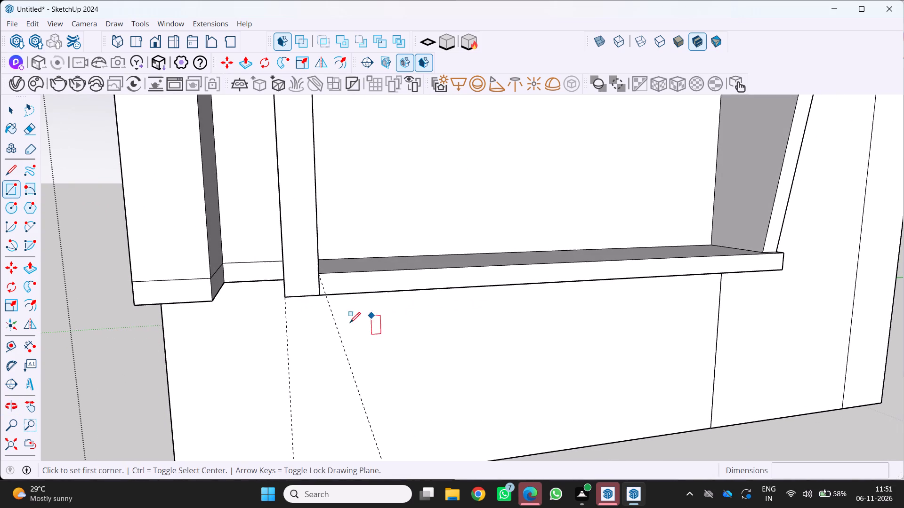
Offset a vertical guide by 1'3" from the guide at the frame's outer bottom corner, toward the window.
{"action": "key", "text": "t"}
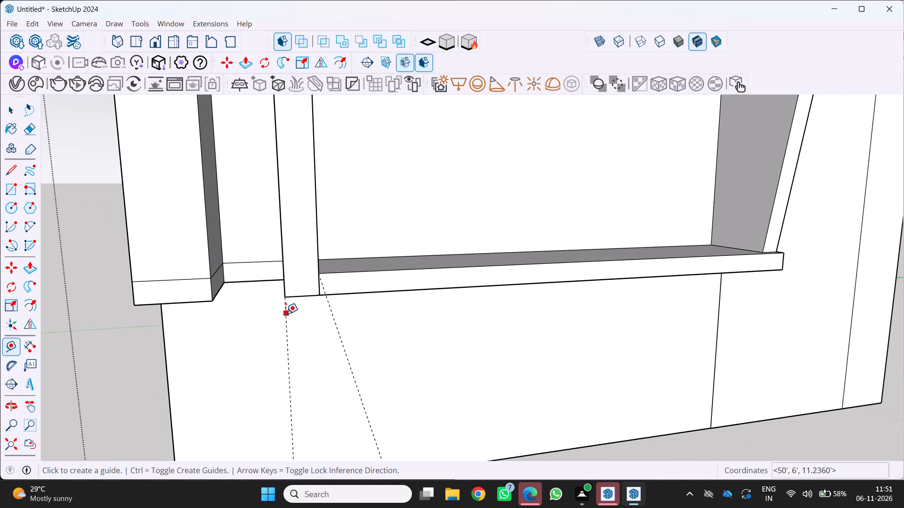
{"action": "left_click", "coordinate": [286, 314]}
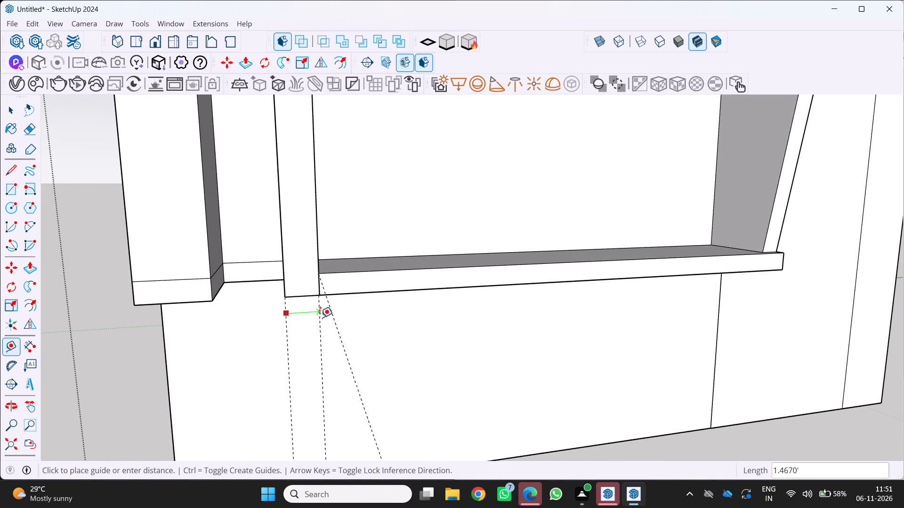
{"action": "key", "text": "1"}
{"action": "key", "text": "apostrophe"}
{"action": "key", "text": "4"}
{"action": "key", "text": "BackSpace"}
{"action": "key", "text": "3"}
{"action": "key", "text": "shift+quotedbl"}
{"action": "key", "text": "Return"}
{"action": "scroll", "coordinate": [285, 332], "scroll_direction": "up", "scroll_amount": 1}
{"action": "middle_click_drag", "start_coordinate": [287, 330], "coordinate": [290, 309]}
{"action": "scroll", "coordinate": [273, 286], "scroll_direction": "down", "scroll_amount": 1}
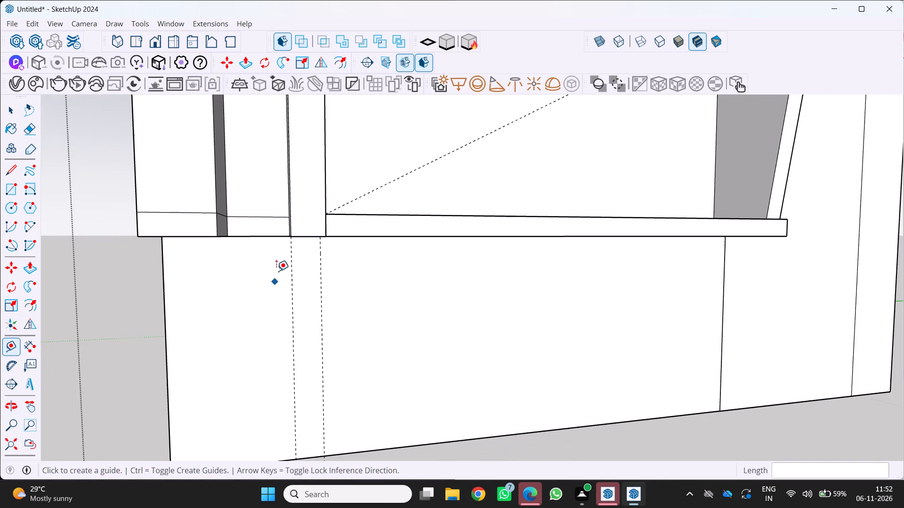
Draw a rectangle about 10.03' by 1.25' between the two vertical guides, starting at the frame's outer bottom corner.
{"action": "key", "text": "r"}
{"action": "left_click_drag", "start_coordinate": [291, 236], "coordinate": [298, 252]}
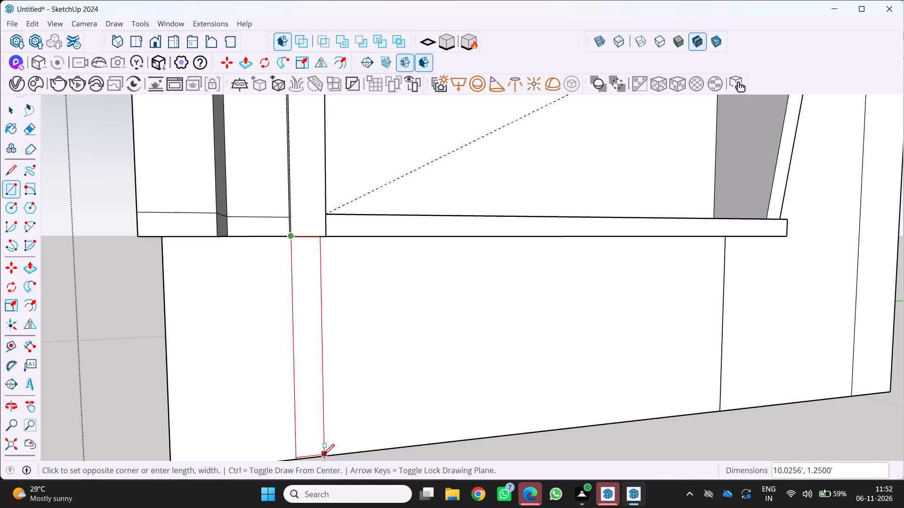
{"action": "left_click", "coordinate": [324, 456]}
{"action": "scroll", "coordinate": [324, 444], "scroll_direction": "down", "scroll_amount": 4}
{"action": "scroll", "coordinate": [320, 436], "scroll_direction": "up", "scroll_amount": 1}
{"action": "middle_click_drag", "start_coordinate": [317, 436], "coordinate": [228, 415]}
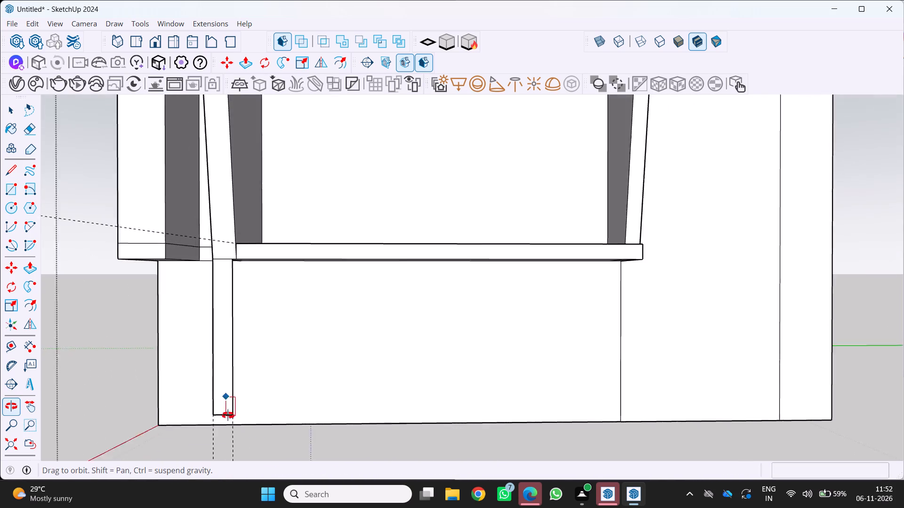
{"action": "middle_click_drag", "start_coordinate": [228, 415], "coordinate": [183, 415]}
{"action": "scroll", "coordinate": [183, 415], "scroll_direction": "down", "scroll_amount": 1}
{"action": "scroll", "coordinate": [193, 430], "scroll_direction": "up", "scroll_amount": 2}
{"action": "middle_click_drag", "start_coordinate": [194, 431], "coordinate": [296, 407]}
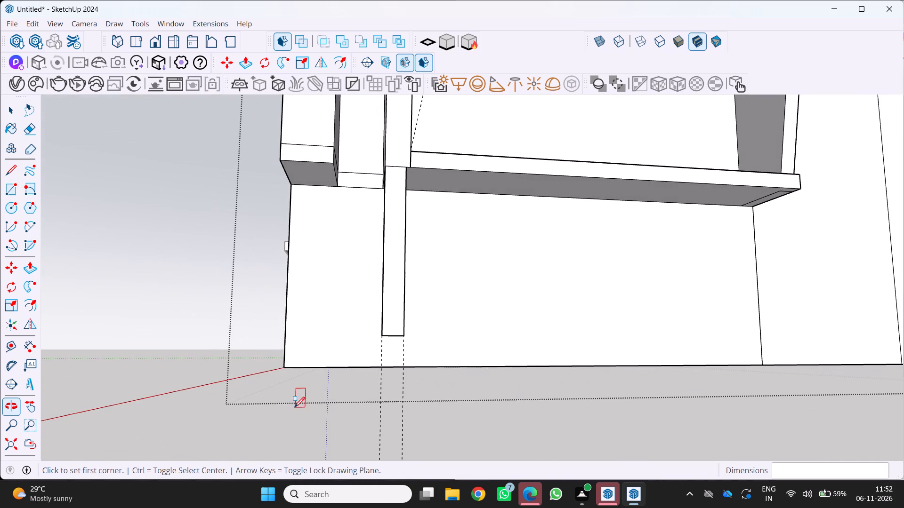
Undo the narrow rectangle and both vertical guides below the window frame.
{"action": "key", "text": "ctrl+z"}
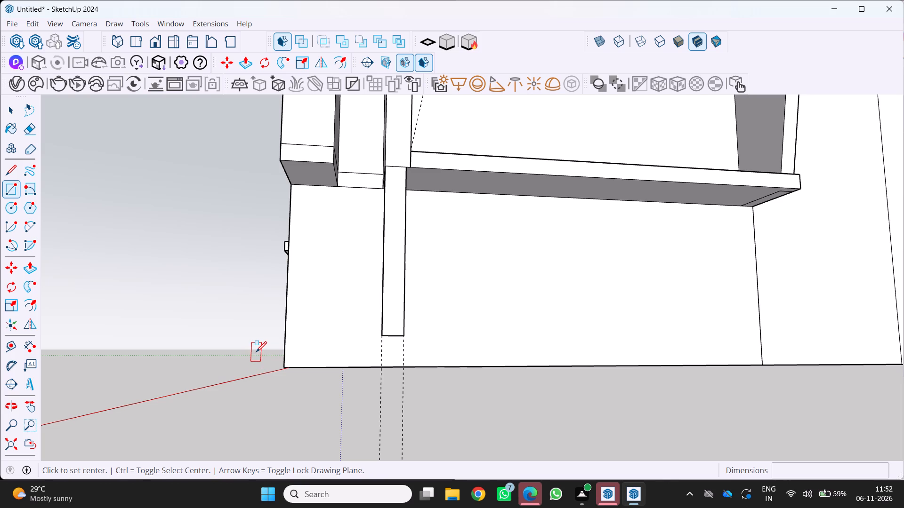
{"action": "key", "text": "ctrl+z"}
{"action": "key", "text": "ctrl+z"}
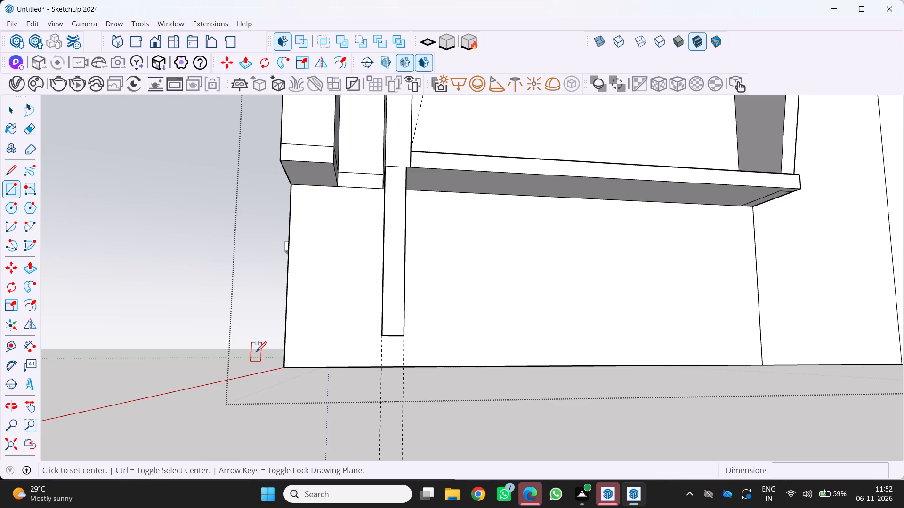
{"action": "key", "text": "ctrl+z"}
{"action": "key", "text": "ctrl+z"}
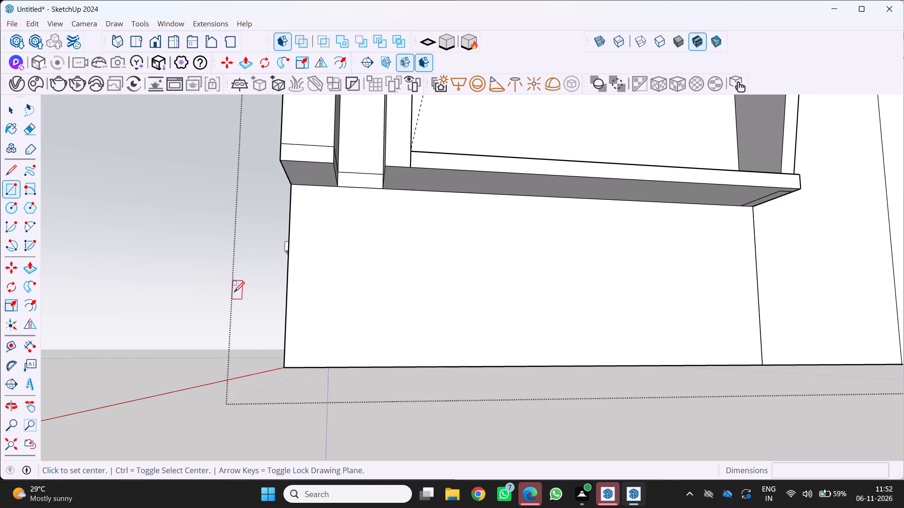
Place a vertical guide on the lower front wall 6' from its corner edge, where the frame's bottom corner meets the wall.
{"action": "key", "text": "t"}
{"action": "scroll", "coordinate": [257, 267], "scroll_direction": "up", "scroll_amount": 1}
{"action": "middle_click_drag", "start_coordinate": [257, 269], "coordinate": [258, 308]}
{"action": "middle_click", "coordinate": [258, 308]}
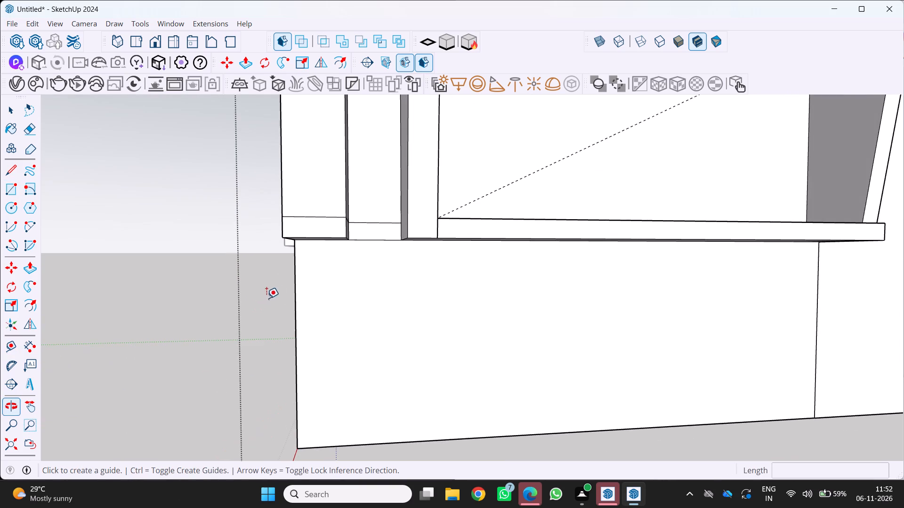
{"action": "left_click_drag", "start_coordinate": [293, 271], "coordinate": [301, 274]}
{"action": "scroll", "coordinate": [384, 254], "scroll_direction": "up", "scroll_amount": 7}
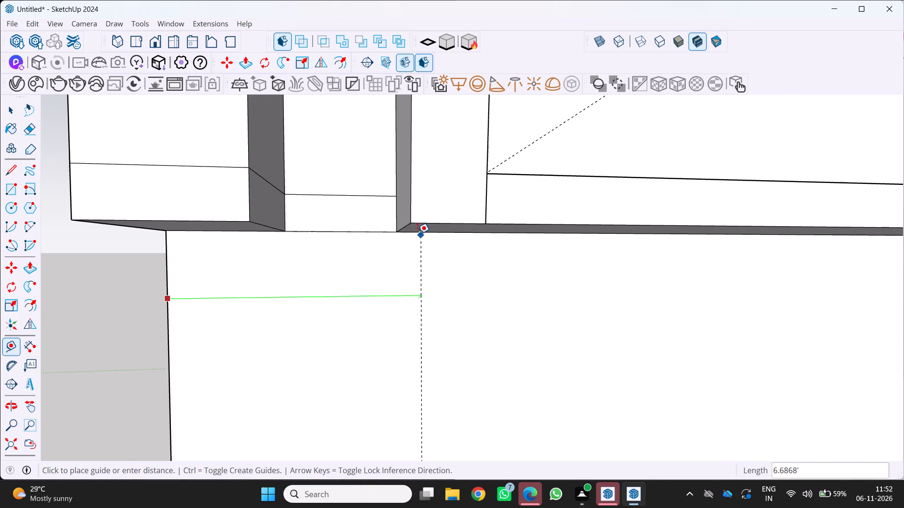
{"action": "scroll", "coordinate": [392, 233], "scroll_direction": "up", "scroll_amount": 6}
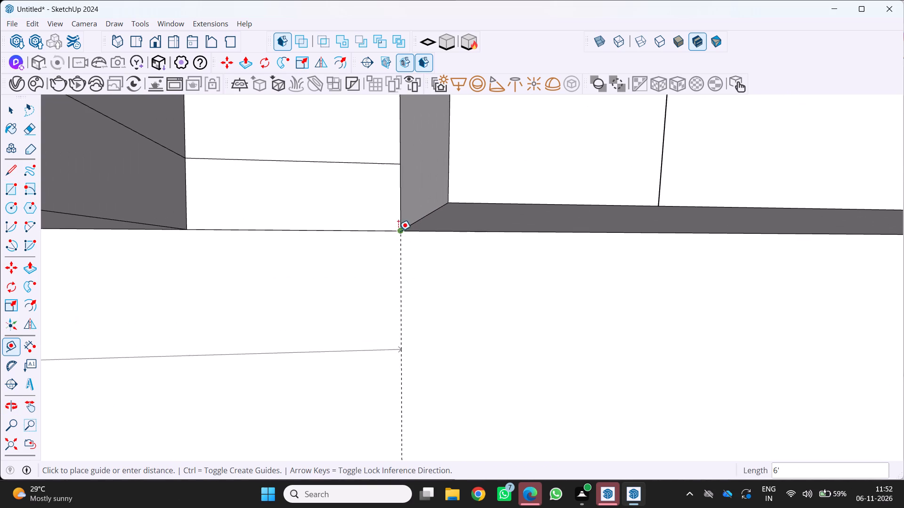
{"action": "left_click", "coordinate": [399, 231]}
{"action": "scroll", "coordinate": [405, 242], "scroll_direction": "down", "scroll_amount": 17}
{"action": "scroll", "coordinate": [399, 280], "scroll_direction": "up", "scroll_amount": 1}
{"action": "middle_click_drag", "start_coordinate": [391, 293], "coordinate": [362, 299]}
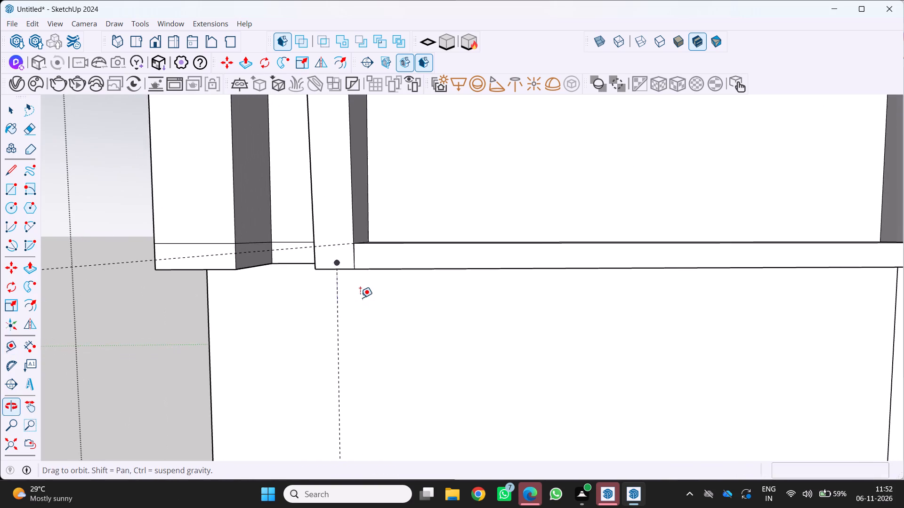
{"action": "scroll", "coordinate": [333, 300], "scroll_direction": "down", "scroll_amount": 4}
{"action": "middle_click_drag", "start_coordinate": [332, 298], "coordinate": [396, 289]}
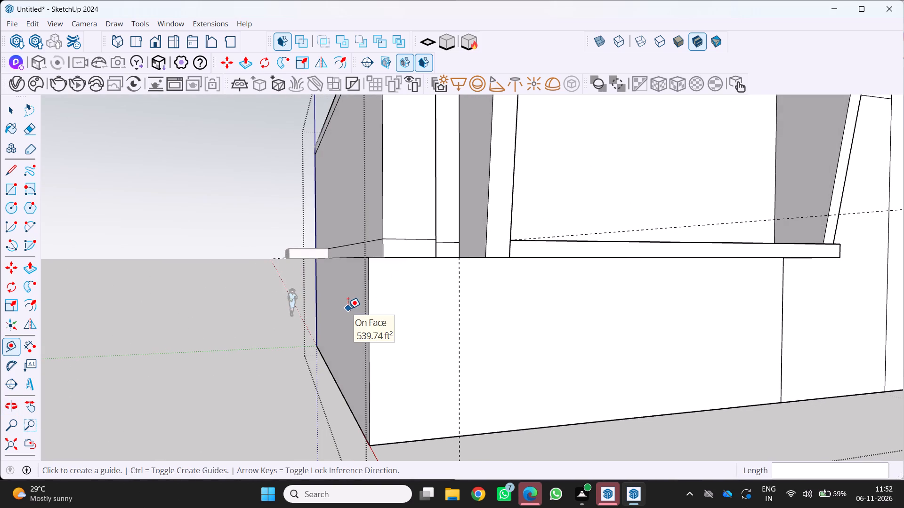
Offset a second vertical guide on the lower front wall by 1'3" from the first, toward the window.
{"action": "key", "text": "t"}
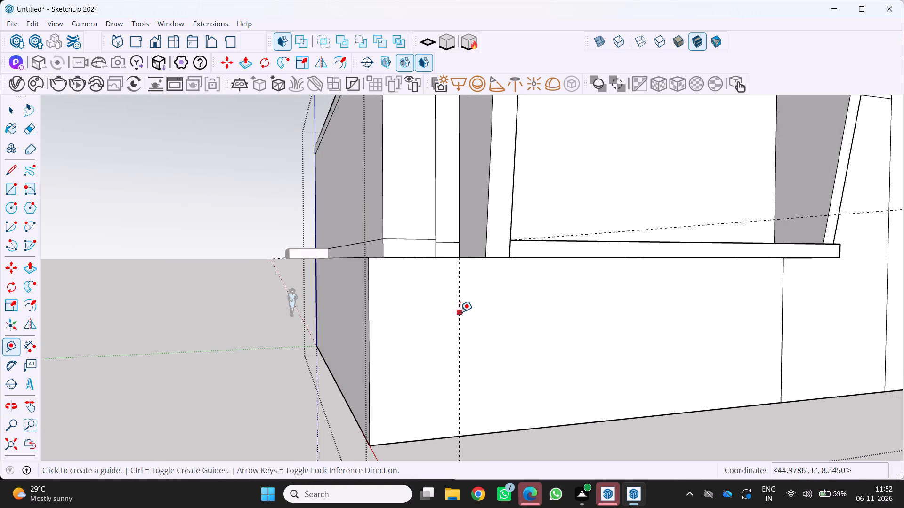
{"action": "left_click", "coordinate": [459, 311]}
{"action": "scroll", "coordinate": [492, 320], "scroll_direction": "down", "scroll_amount": 2}
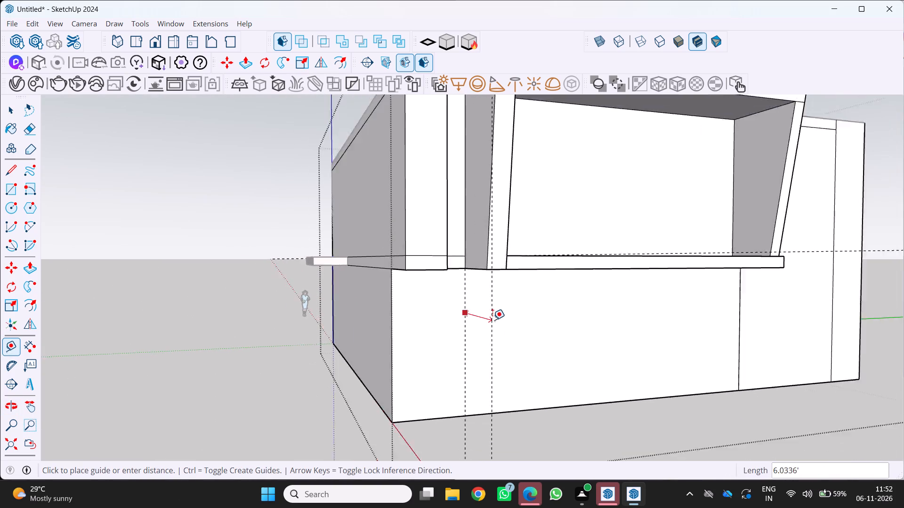
{"action": "scroll", "coordinate": [492, 320], "scroll_direction": "down", "scroll_amount": 2}
{"action": "middle_click_drag", "start_coordinate": [486, 317], "coordinate": [444, 297]}
{"action": "middle_click", "coordinate": [444, 297]}
{"action": "scroll", "coordinate": [444, 297], "scroll_direction": "up", "scroll_amount": 4}
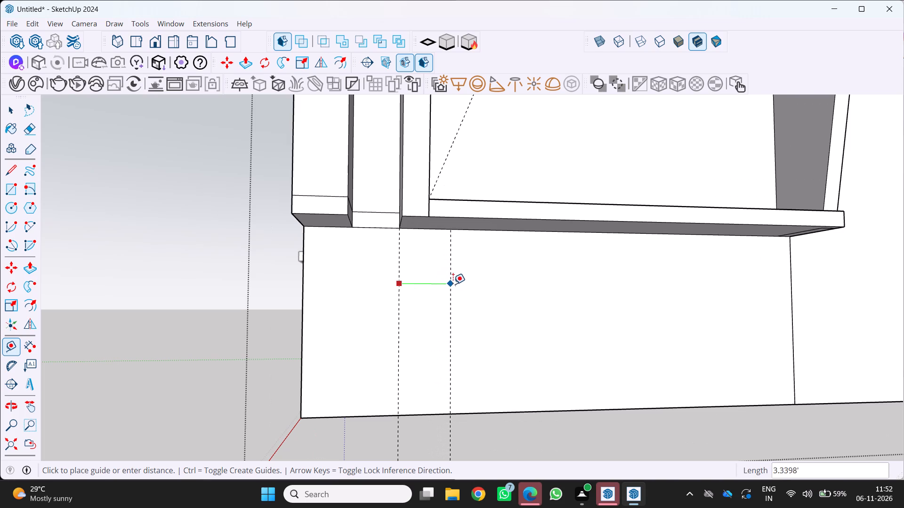
{"action": "type", "text": "1'3"}
{"action": "key", "text": "shift+quotedbl"}
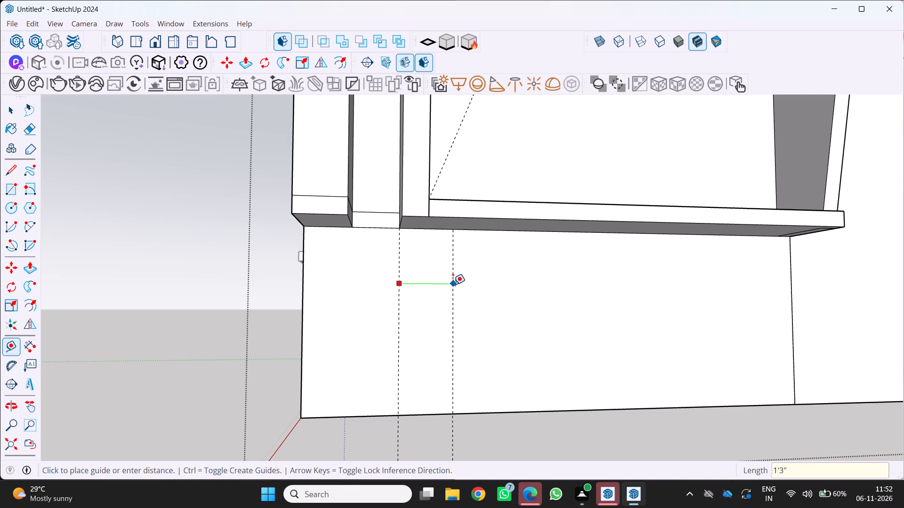
{"action": "key", "text": "Return"}
{"action": "scroll", "coordinate": [427, 296], "scroll_direction": "down", "scroll_amount": 4}
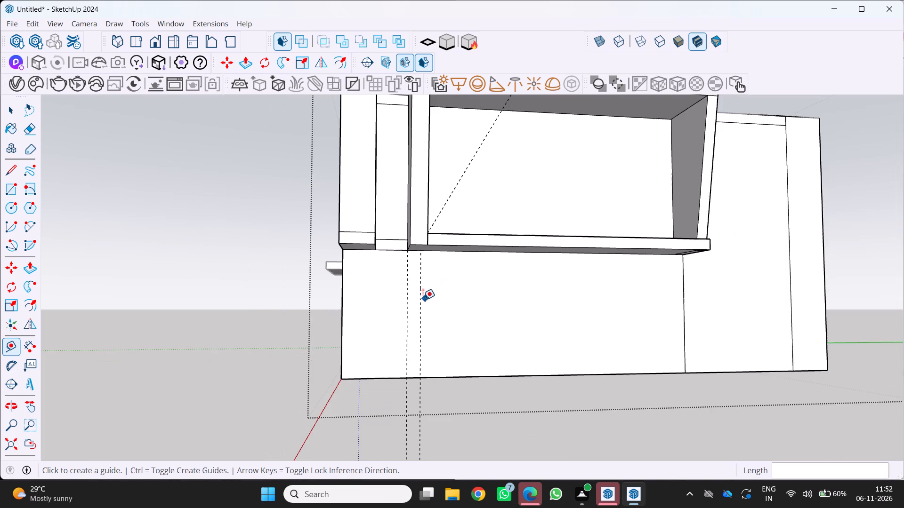
Draw a rectangle about 1.25' by 12.13' on the lower front wall between the two guides, from the frame's underside to the wall base.
{"action": "key", "text": "r"}
{"action": "scroll", "coordinate": [348, 270], "scroll_direction": "up", "scroll_amount": 11}
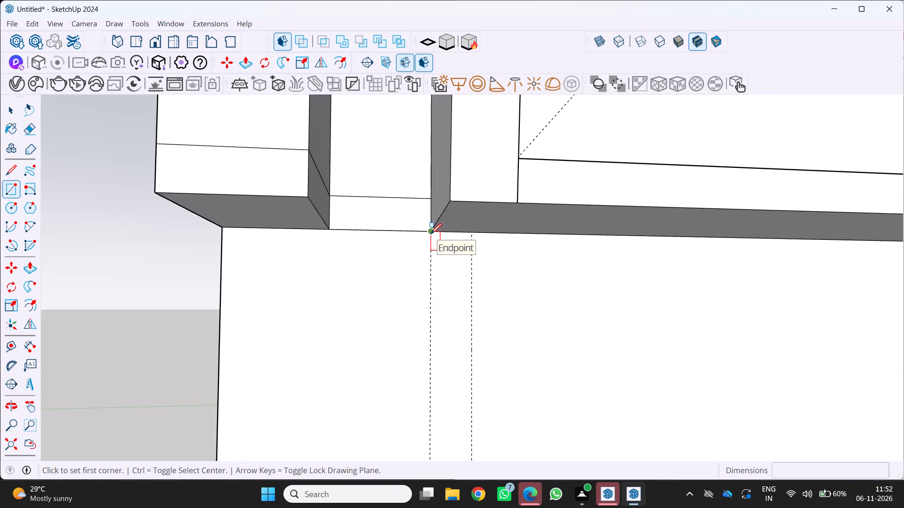
{"action": "left_click_drag", "start_coordinate": [431, 234], "coordinate": [432, 240]}
{"action": "scroll", "coordinate": [467, 322], "scroll_direction": "down", "scroll_amount": 12}
{"action": "scroll", "coordinate": [500, 499], "scroll_direction": "up", "scroll_amount": 4}
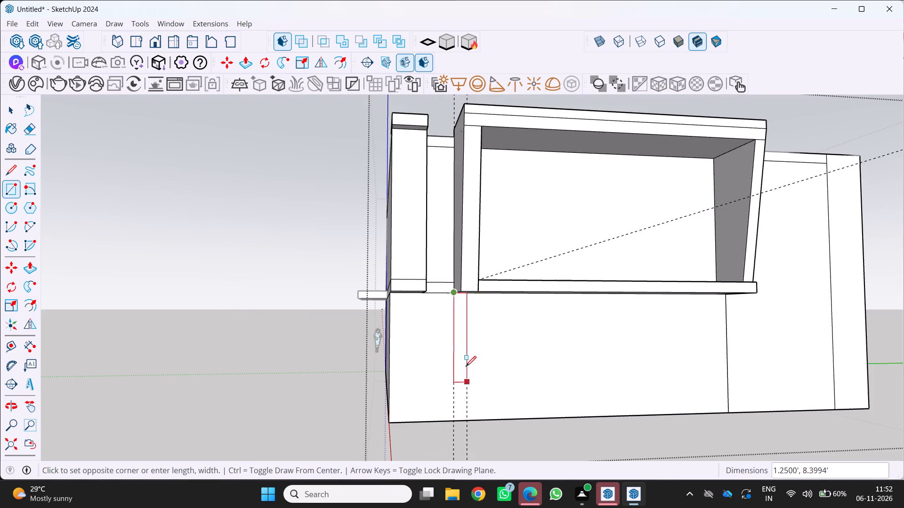
{"action": "scroll", "coordinate": [466, 366], "scroll_direction": "up", "scroll_amount": 4}
{"action": "scroll", "coordinate": [502, 420], "scroll_direction": "up", "scroll_amount": 4}
{"action": "scroll", "coordinate": [460, 437], "scroll_direction": "up", "scroll_amount": 2}
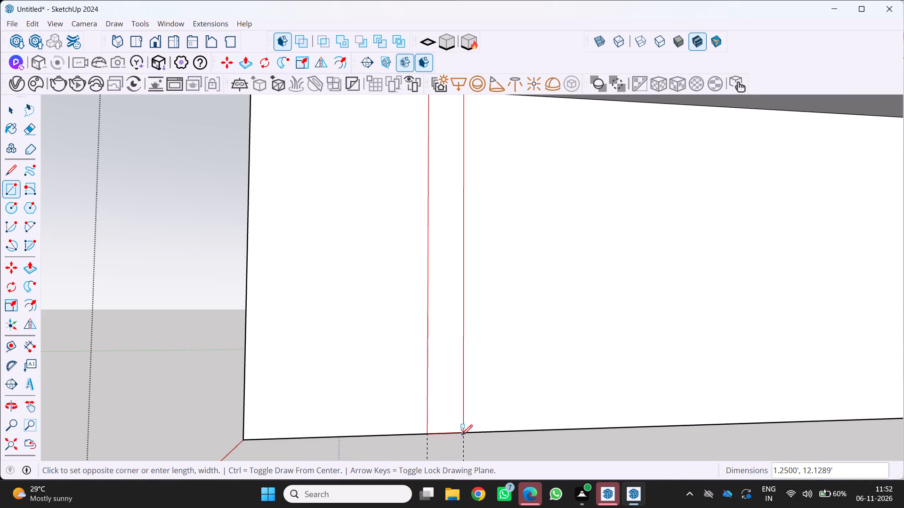
{"action": "left_click", "coordinate": [463, 434]}
{"action": "scroll", "coordinate": [484, 453], "scroll_direction": "down", "scroll_amount": 10}
{"action": "scroll", "coordinate": [440, 443], "scroll_direction": "up", "scroll_amount": 1}
{"action": "middle_click_drag", "start_coordinate": [437, 443], "coordinate": [355, 446]}
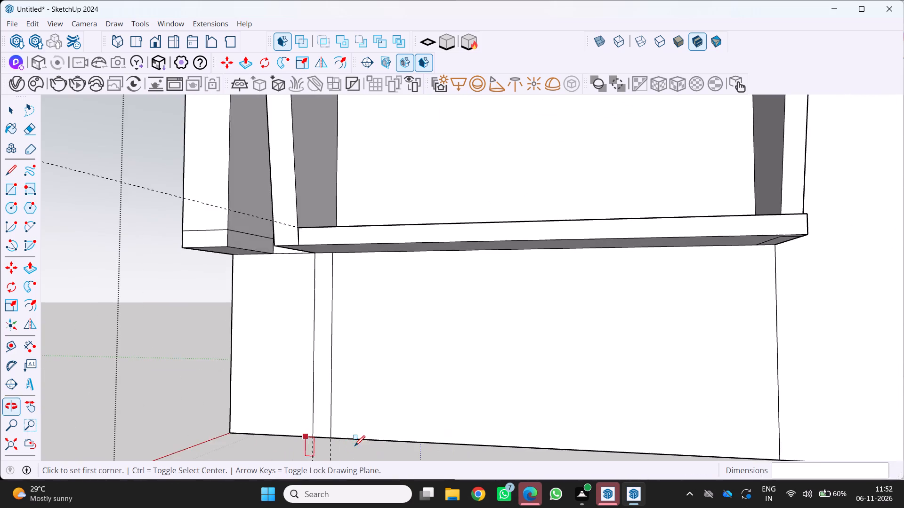
Offset a vertical guide on the lower front wall 6' from the narrow strip's inner edge, below the window frame.
{"action": "scroll", "coordinate": [365, 431], "scroll_direction": "down", "scroll_amount": 5}
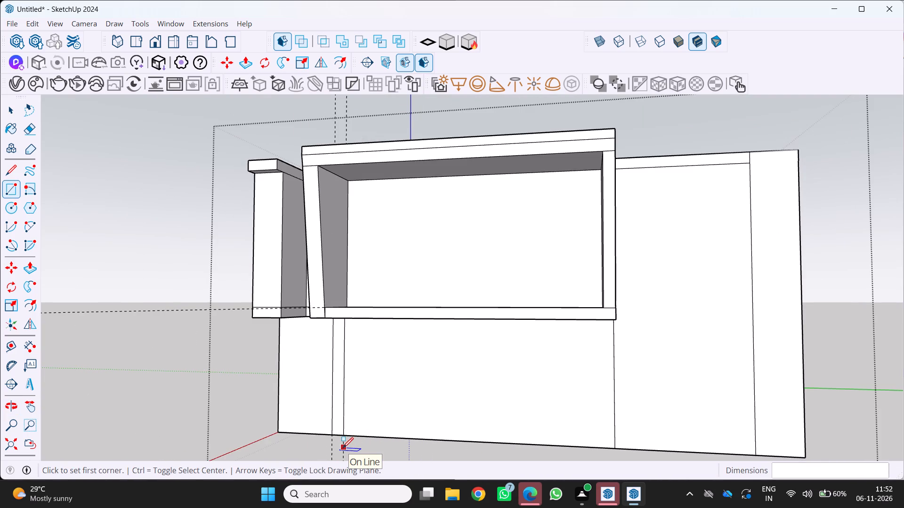
{"action": "key", "text": "t"}
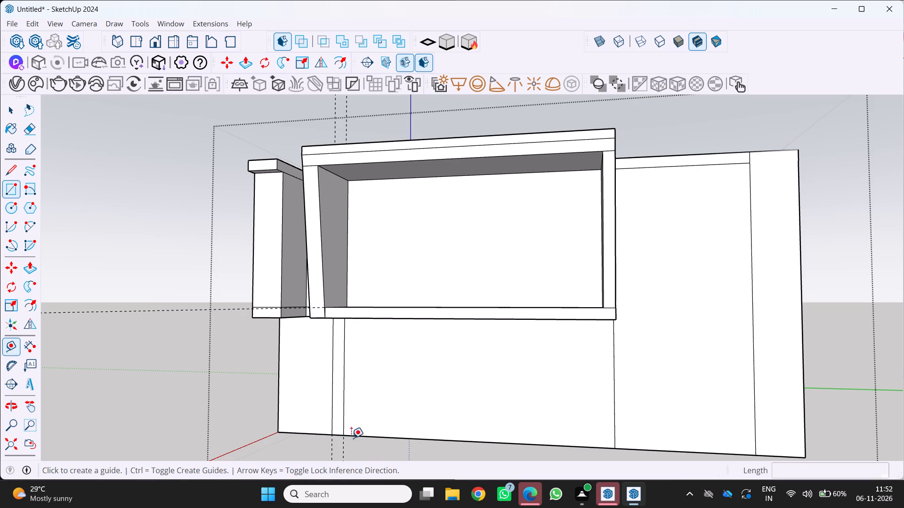
{"action": "middle_click_drag", "start_coordinate": [339, 387], "coordinate": [447, 365]}
{"action": "middle_click", "coordinate": [447, 365]}
{"action": "left_click_drag", "start_coordinate": [492, 345], "coordinate": [498, 349]}
{"action": "scroll", "coordinate": [536, 352], "scroll_direction": "down", "scroll_amount": 5}
{"action": "middle_click_drag", "start_coordinate": [527, 350], "coordinate": [481, 343]}
{"action": "scroll", "coordinate": [495, 343], "scroll_direction": "up", "scroll_amount": 3}
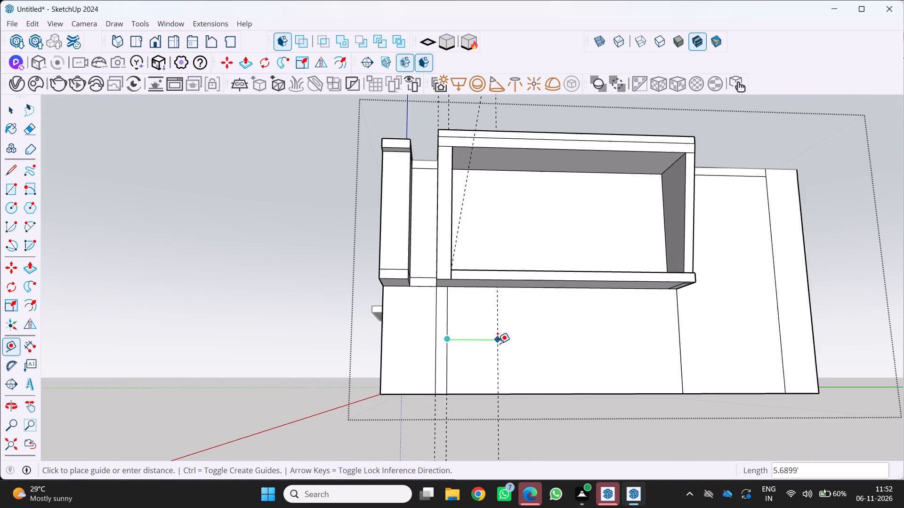
{"action": "scroll", "coordinate": [520, 341], "scroll_direction": "up", "scroll_amount": 4}
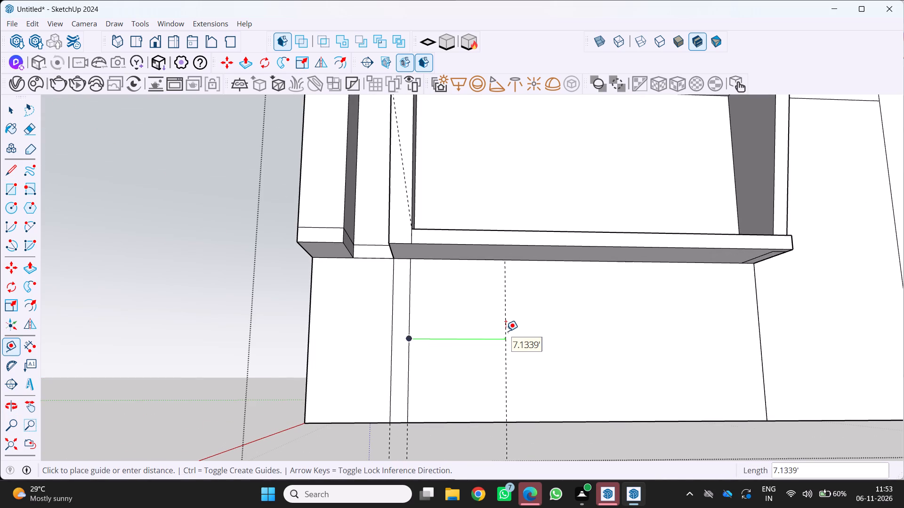
{"action": "type", "text": "6'"}
{"action": "key", "text": "Return"}
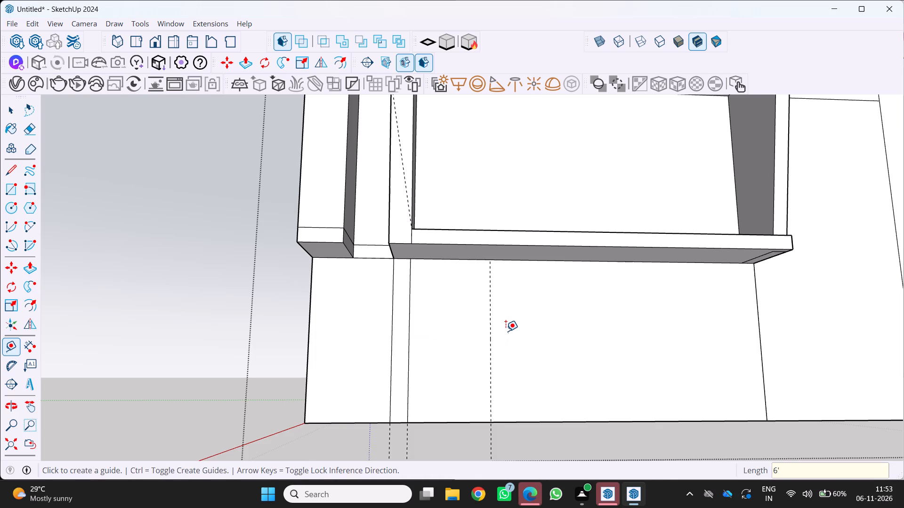
Offset another vertical guide on the lower front wall 6' beyond the guide just placed, away from the strip.
{"action": "scroll", "coordinate": [408, 284], "scroll_direction": "down", "scroll_amount": 3}
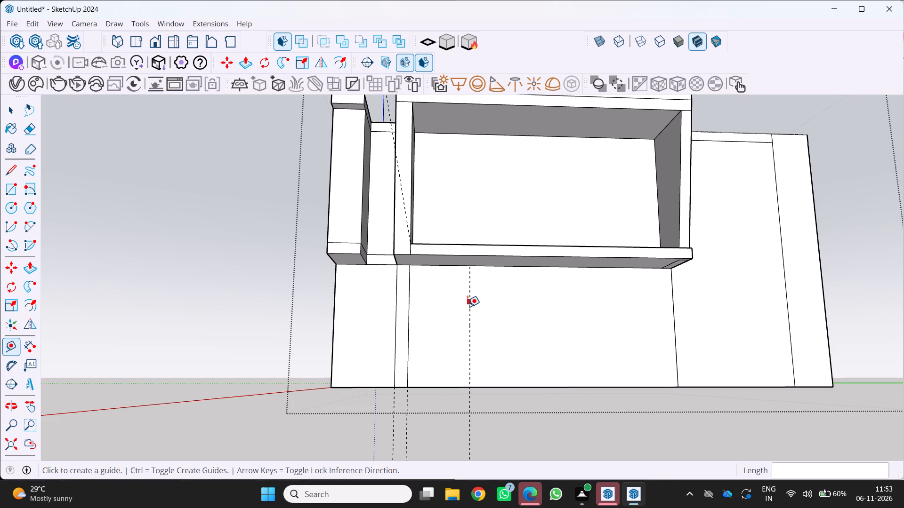
{"action": "scroll", "coordinate": [463, 308], "scroll_direction": "up", "scroll_amount": 1}
{"action": "key", "text": "t"}
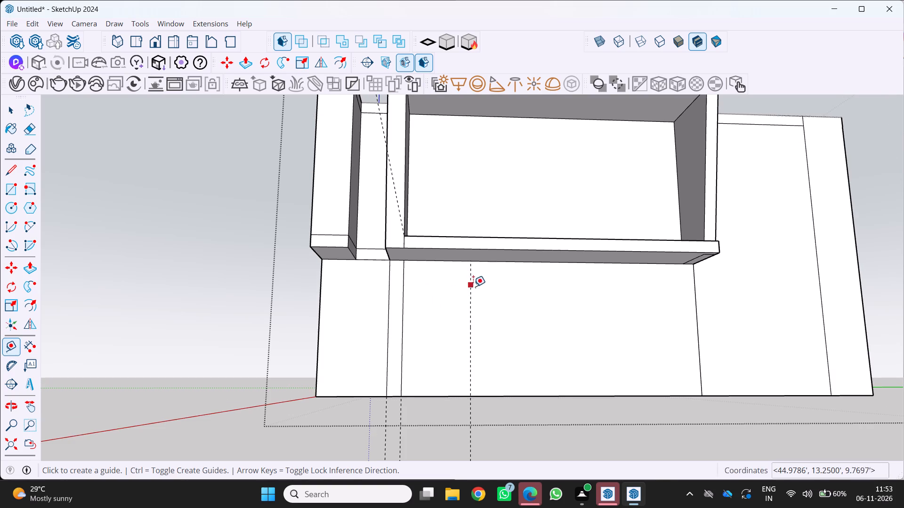
{"action": "left_click", "coordinate": [471, 294]}
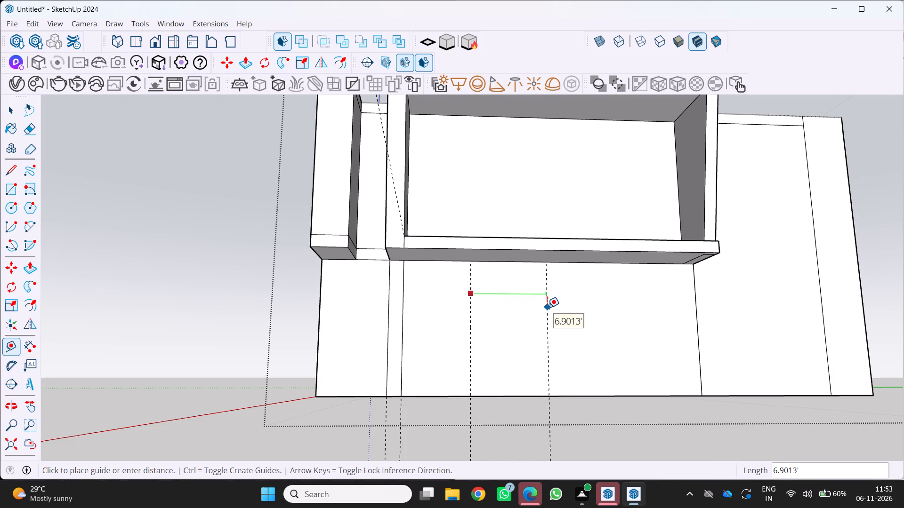
{"action": "key", "text": "6"}
{"action": "key", "text": "apostrophe"}
{"action": "key", "text": "Return"}
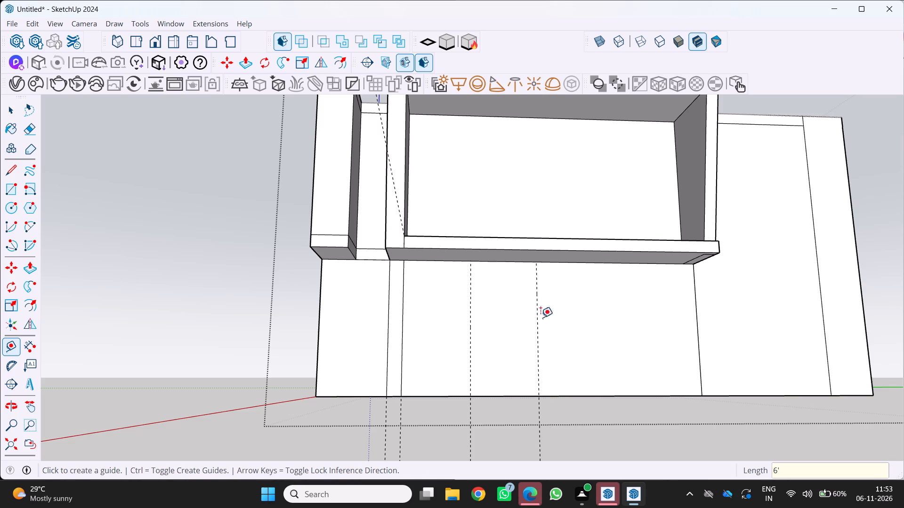
Draw a 6' by 12' rectangle on the lower front wall from the strip's edge to the nearest new guide, frame underside to wall base.
{"action": "middle_click_drag", "start_coordinate": [526, 331], "coordinate": [494, 339]}
{"action": "middle_click", "coordinate": [492, 339]}
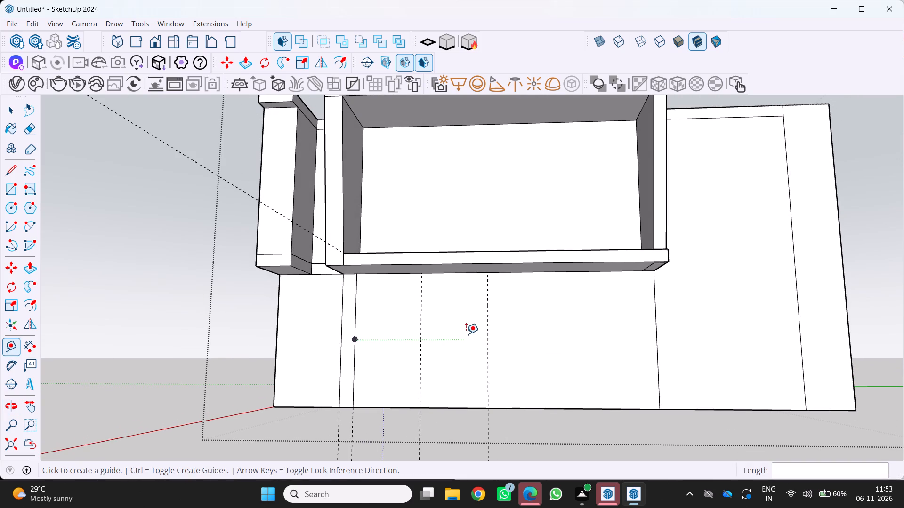
{"action": "key", "text": "r"}
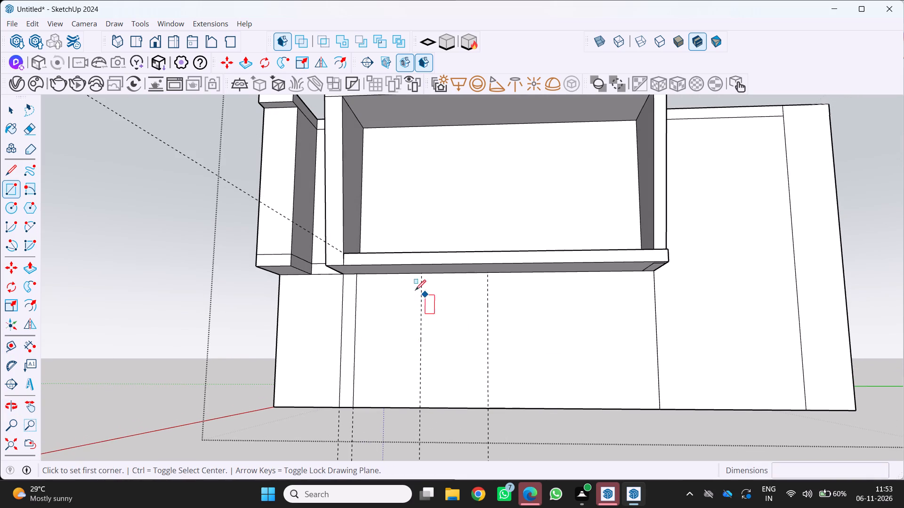
{"action": "scroll", "coordinate": [363, 280], "scroll_direction": "up", "scroll_amount": 3}
{"action": "left_click", "coordinate": [353, 273]}
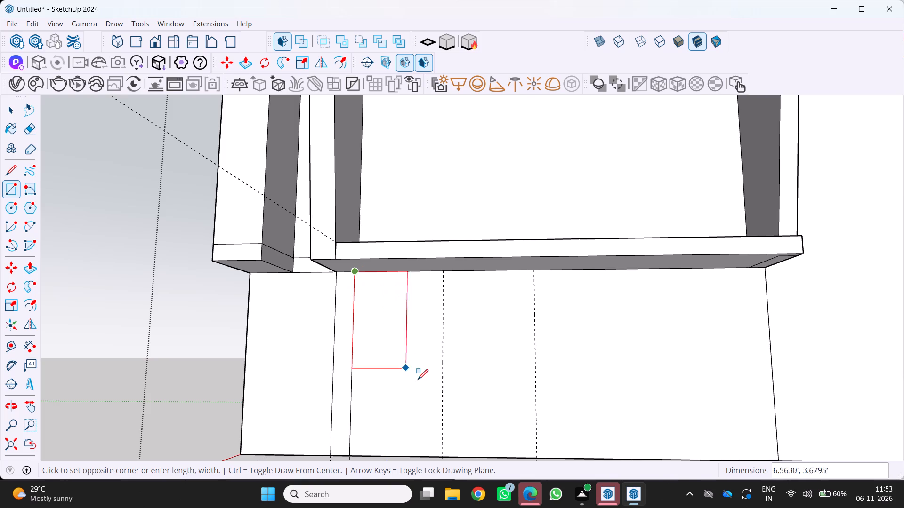
{"action": "scroll", "coordinate": [437, 405], "scroll_direction": "down", "scroll_amount": 5}
{"action": "scroll", "coordinate": [442, 418], "scroll_direction": "up", "scroll_amount": 4}
{"action": "left_click", "coordinate": [437, 445]}
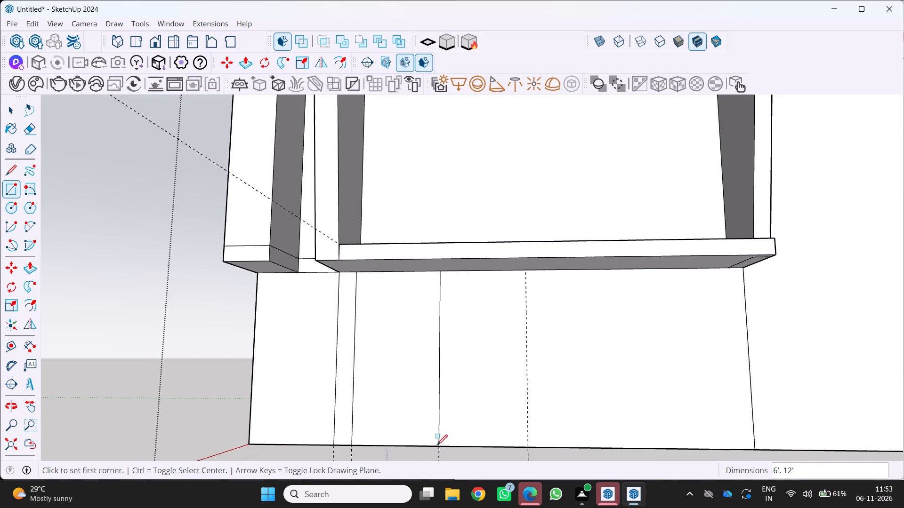
Draw an adjoining rectangle between the two new guides, from the window frame's underside to the wall base.
{"action": "left_click_drag", "start_coordinate": [439, 274], "coordinate": [443, 277]}
{"action": "scroll", "coordinate": [484, 407], "scroll_direction": "down", "scroll_amount": 4}
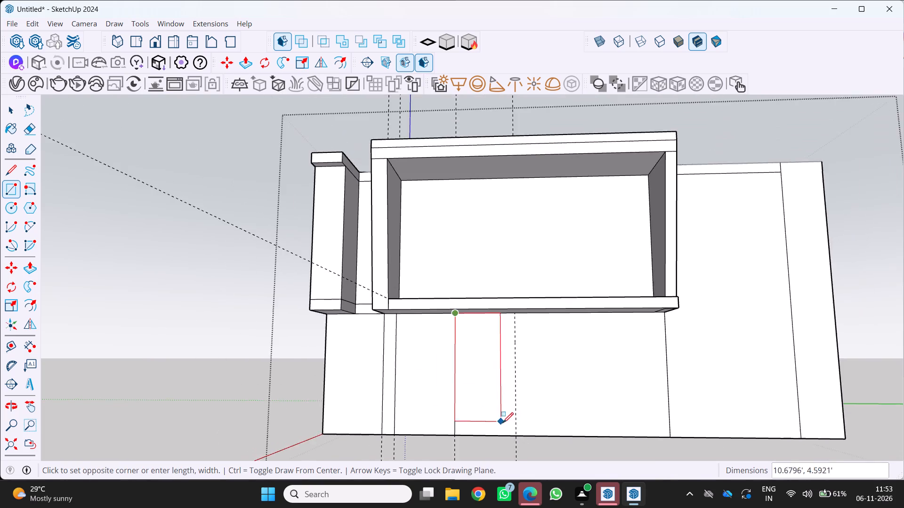
{"action": "scroll", "coordinate": [507, 424], "scroll_direction": "up", "scroll_amount": 5}
{"action": "left_click", "coordinate": [517, 443]}
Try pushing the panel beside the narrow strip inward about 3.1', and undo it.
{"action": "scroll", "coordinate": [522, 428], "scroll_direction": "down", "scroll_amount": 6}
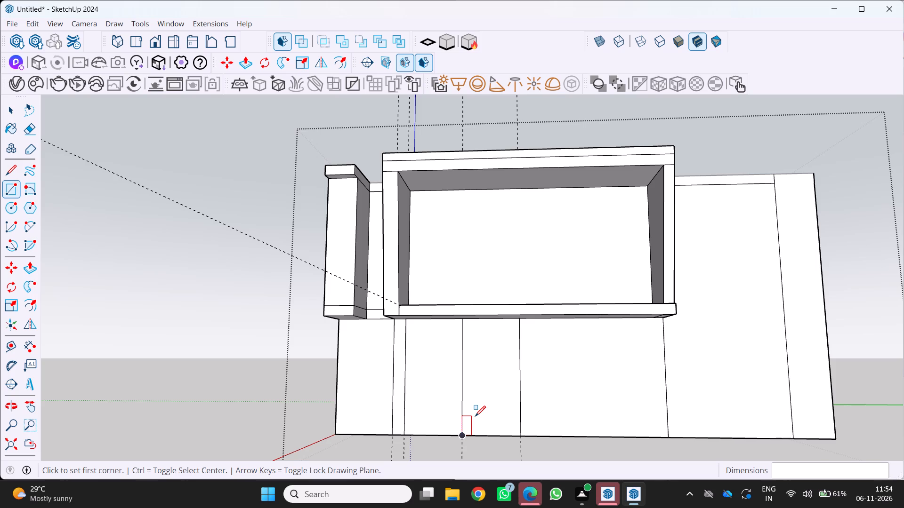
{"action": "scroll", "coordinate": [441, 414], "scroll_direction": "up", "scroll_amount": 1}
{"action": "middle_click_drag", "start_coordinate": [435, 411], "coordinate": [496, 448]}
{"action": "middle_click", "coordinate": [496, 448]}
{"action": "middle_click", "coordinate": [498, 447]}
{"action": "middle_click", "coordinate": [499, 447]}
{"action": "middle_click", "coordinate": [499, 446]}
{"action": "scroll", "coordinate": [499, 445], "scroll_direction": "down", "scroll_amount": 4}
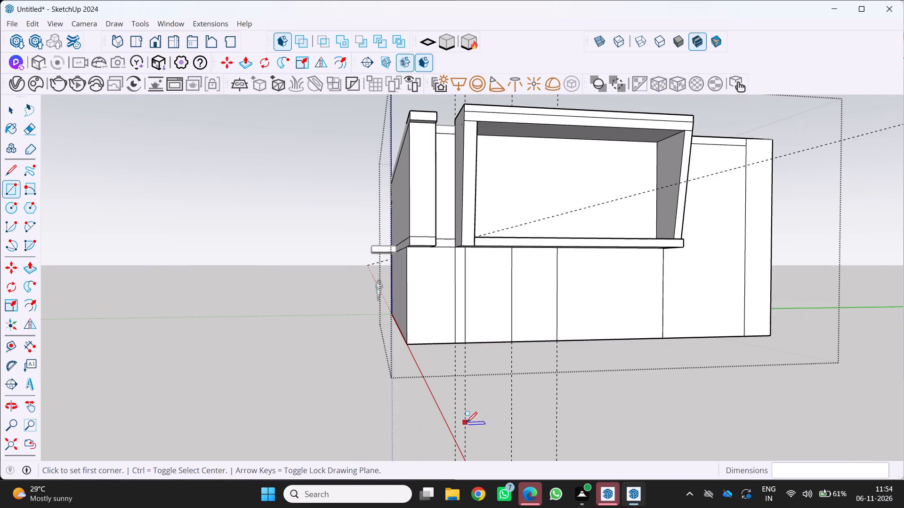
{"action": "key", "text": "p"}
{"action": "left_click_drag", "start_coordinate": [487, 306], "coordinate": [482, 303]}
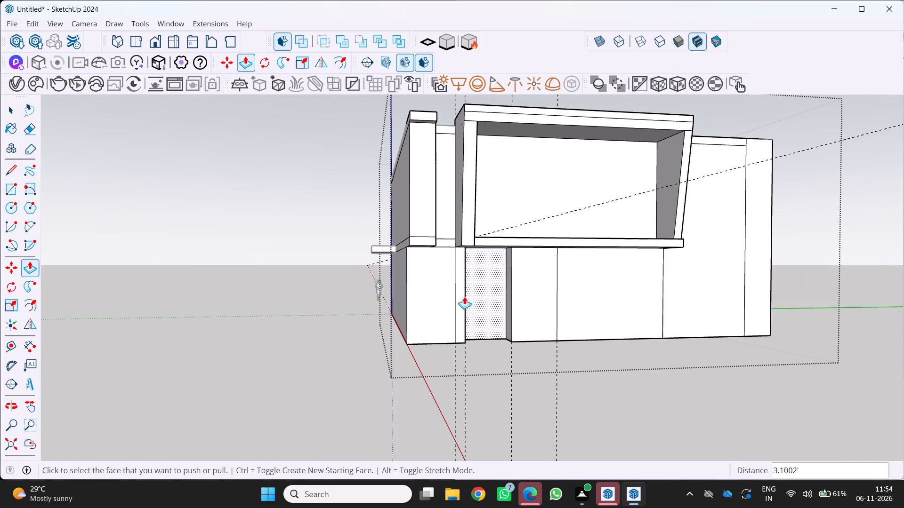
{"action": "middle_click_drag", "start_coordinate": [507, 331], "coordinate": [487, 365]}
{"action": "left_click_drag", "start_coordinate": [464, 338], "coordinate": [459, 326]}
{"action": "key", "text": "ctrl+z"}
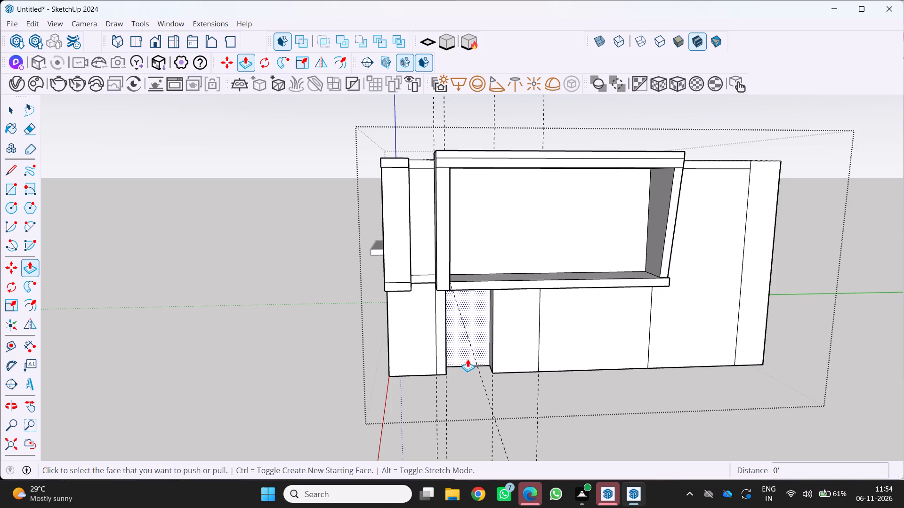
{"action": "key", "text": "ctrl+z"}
Push the panel beside the narrow strip inward 10' to form a recess below the window frame.
{"action": "left_click", "coordinate": [468, 350]}
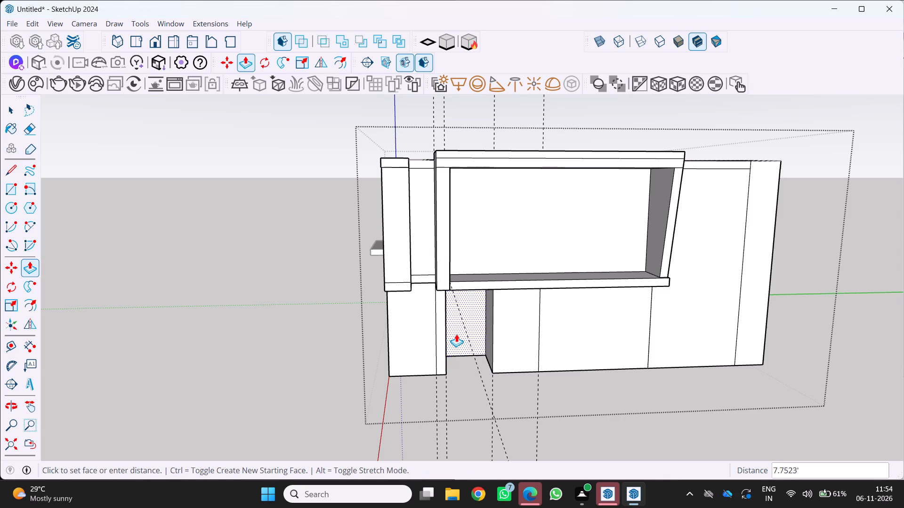
{"action": "type", "text": "10'"}
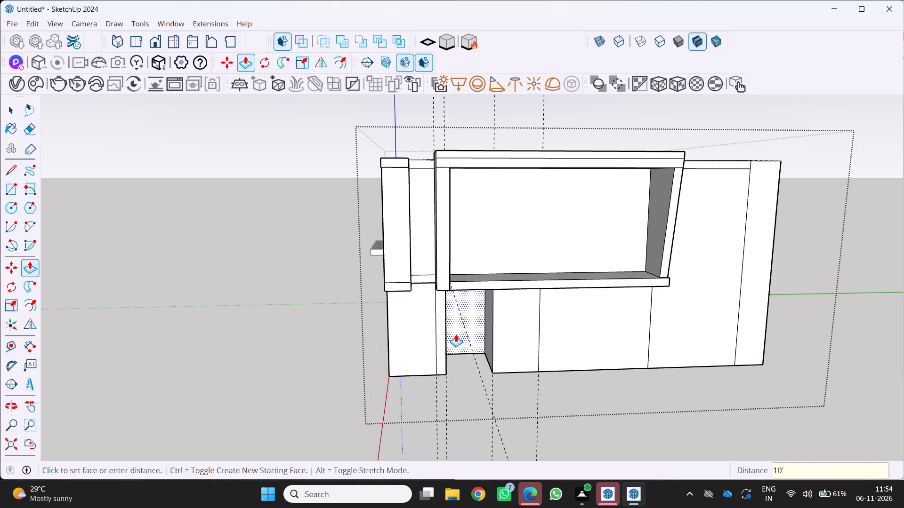
{"action": "key", "text": "Return"}
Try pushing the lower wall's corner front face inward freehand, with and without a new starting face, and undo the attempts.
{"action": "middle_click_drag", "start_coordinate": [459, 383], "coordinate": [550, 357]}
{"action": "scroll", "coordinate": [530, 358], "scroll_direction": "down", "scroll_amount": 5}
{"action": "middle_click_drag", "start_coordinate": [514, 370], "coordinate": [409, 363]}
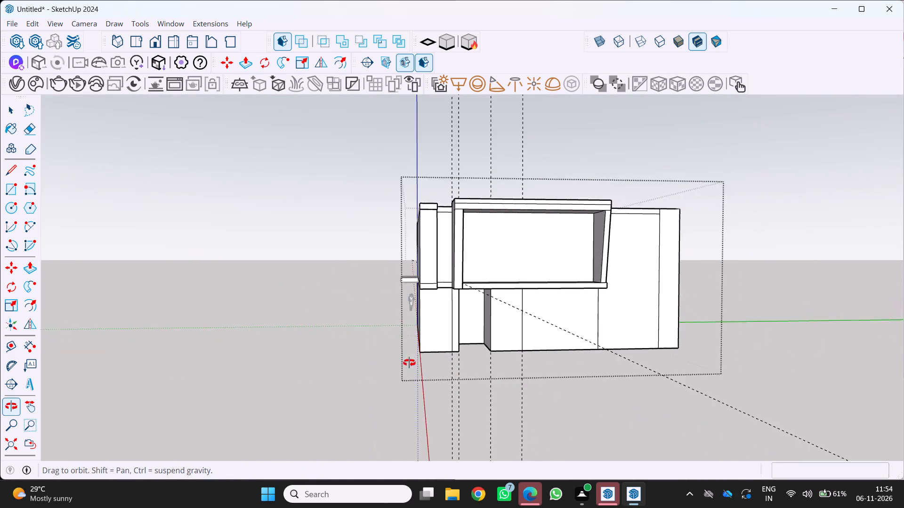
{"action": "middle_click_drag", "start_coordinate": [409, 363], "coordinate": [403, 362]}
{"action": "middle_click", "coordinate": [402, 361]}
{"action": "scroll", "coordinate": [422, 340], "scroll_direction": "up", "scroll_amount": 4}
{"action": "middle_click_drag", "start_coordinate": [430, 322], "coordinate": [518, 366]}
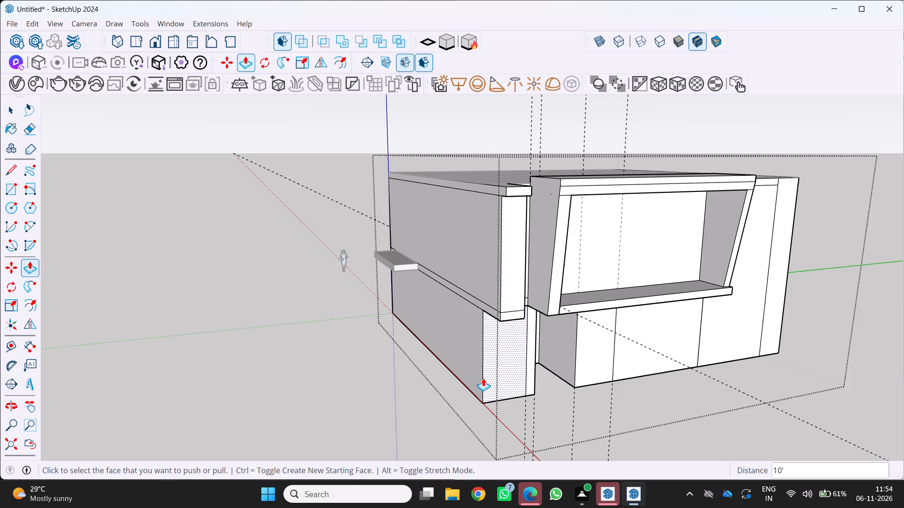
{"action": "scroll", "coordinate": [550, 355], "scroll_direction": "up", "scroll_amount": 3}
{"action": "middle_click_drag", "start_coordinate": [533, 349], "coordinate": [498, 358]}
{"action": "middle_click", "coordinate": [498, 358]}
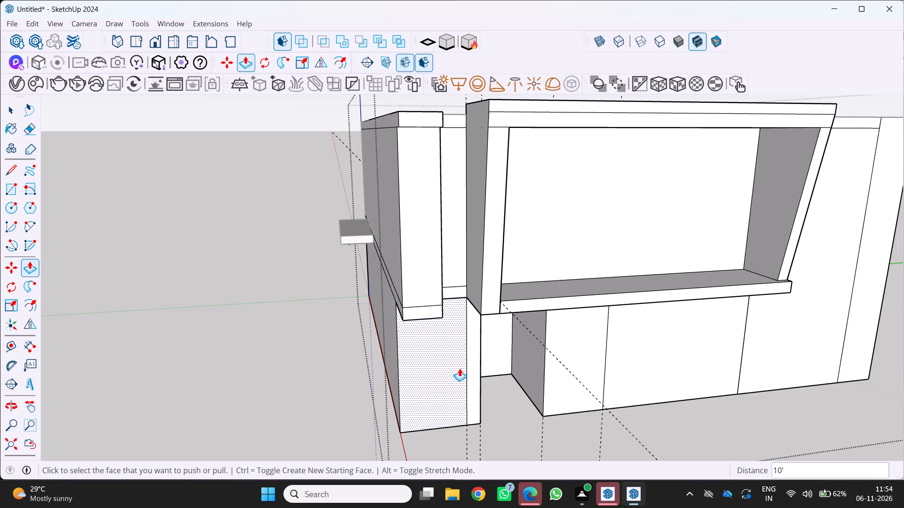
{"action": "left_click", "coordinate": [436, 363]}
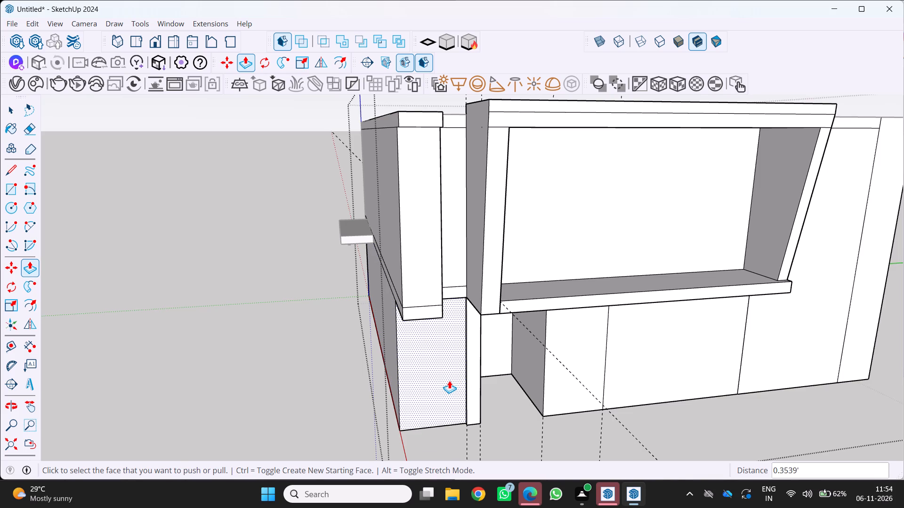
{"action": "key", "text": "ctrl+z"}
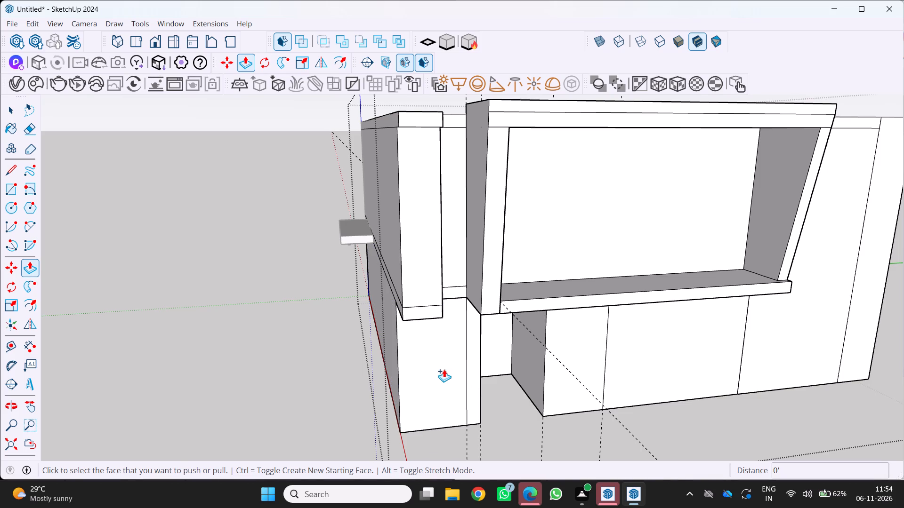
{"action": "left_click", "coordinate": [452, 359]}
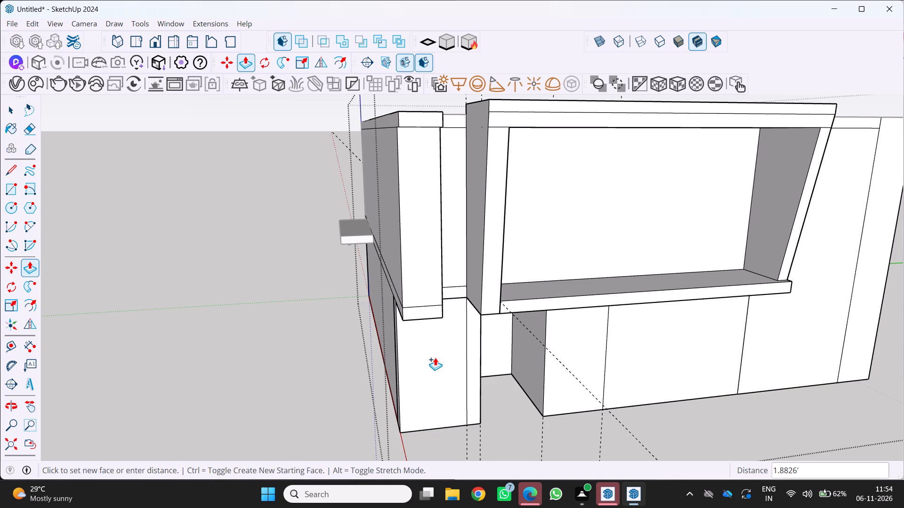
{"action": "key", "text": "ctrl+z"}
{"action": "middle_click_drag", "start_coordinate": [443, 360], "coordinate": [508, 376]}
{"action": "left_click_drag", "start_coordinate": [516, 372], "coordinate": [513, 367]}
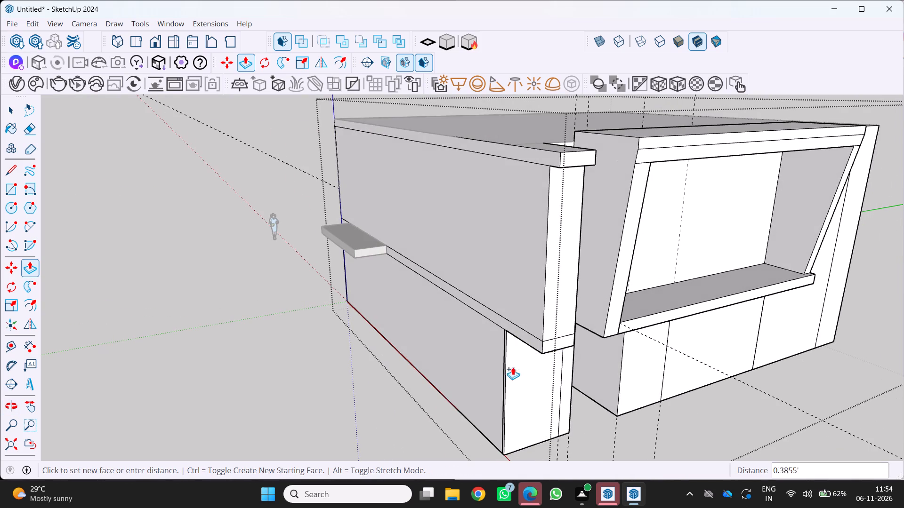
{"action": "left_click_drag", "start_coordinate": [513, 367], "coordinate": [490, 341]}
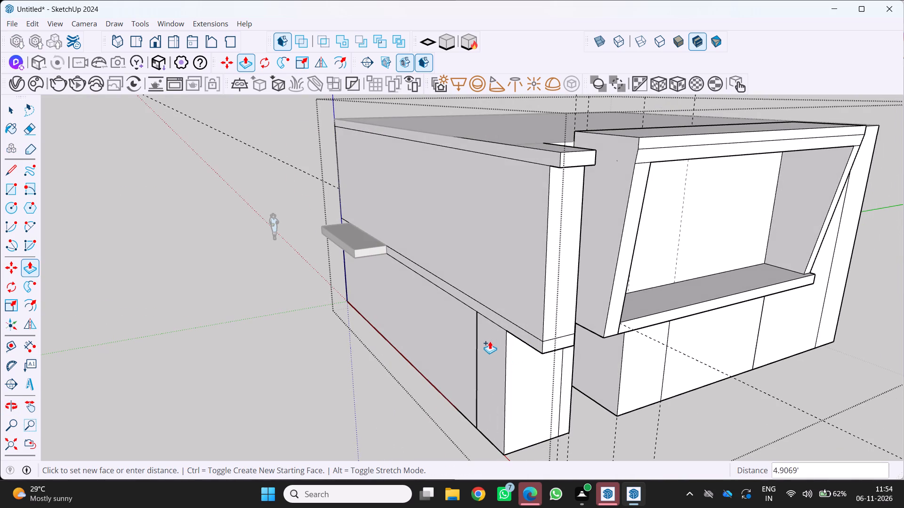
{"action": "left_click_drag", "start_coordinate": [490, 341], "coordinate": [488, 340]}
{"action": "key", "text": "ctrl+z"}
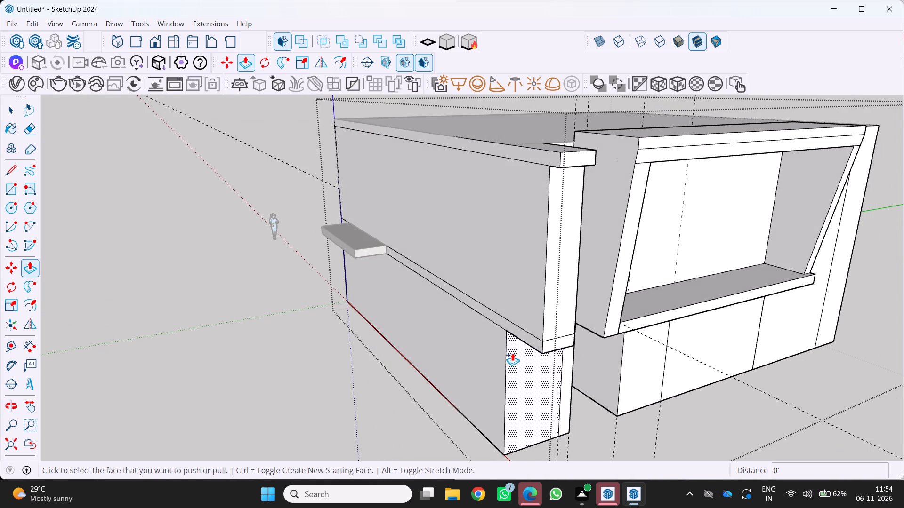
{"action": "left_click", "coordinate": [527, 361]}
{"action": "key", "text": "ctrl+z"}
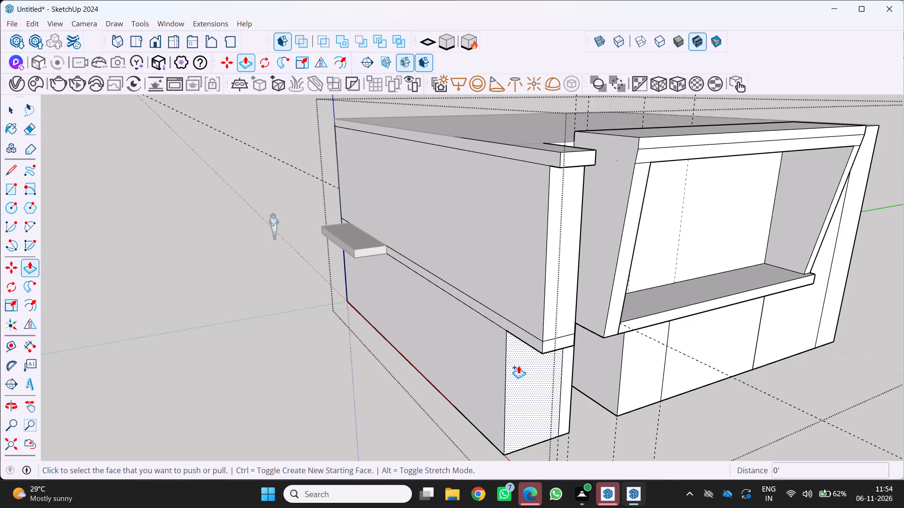
Push the lower wall's corner front face inward 10' with a new starting face, keeping the original face.
{"action": "left_click", "coordinate": [518, 365]}
{"action": "type", "text": "10'"}
{"action": "key", "text": "Return"}
Erase the lower wall's vertical corner edge between front and side faces to open up the 10' deep corner bay.
{"action": "middle_click_drag", "start_coordinate": [505, 378], "coordinate": [481, 359]}
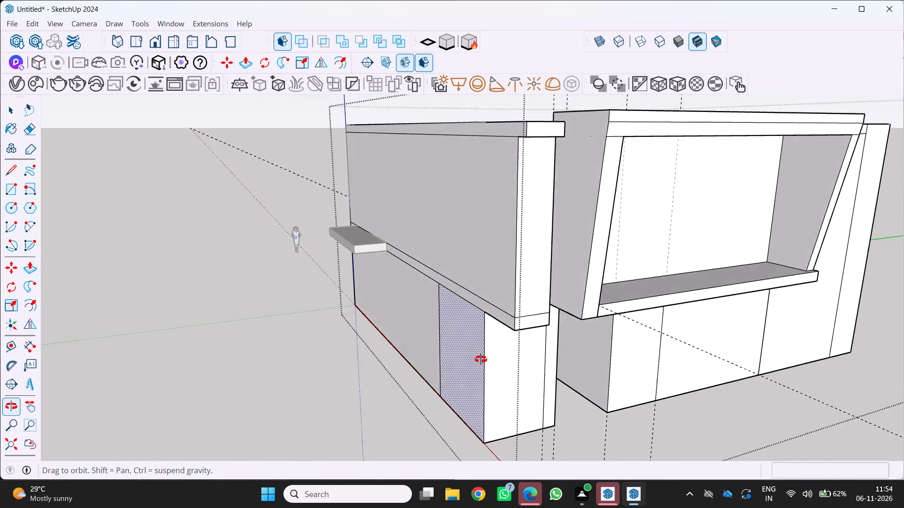
{"action": "middle_click_drag", "start_coordinate": [481, 359], "coordinate": [424, 357]}
{"action": "key", "text": "e"}
{"action": "middle_click_drag", "start_coordinate": [392, 367], "coordinate": [429, 387]}
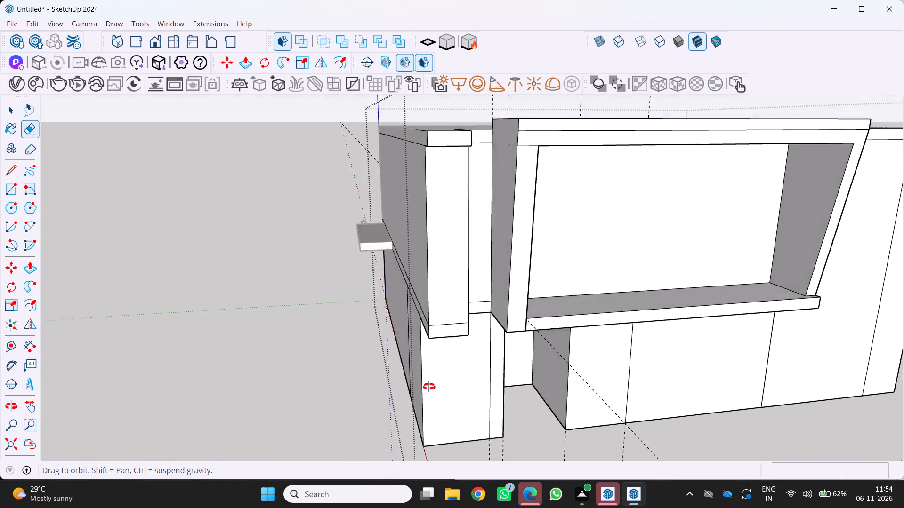
{"action": "middle_click_drag", "start_coordinate": [429, 387], "coordinate": [490, 384]}
{"action": "middle_click", "coordinate": [490, 384]}
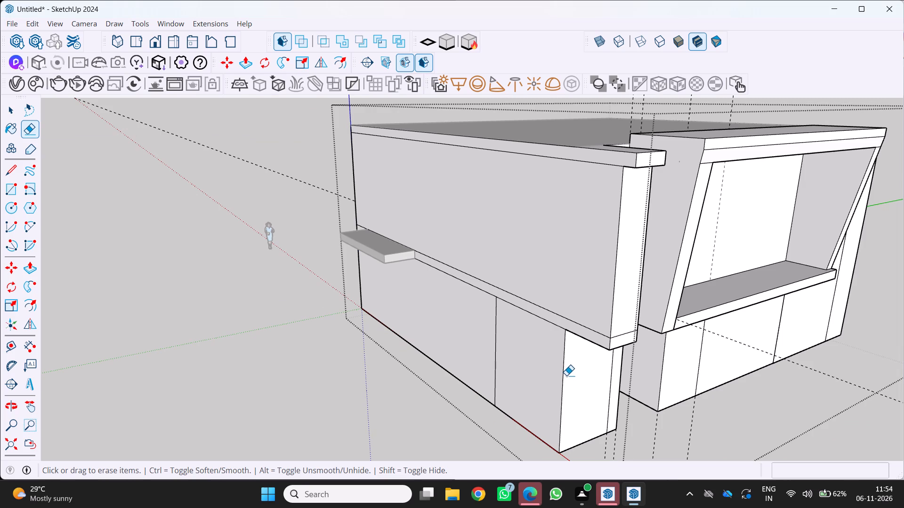
{"action": "left_click", "coordinate": [567, 375]}
{"action": "left_click", "coordinate": [565, 371]}
{"action": "scroll", "coordinate": [554, 381], "scroll_direction": "down", "scroll_amount": 3}
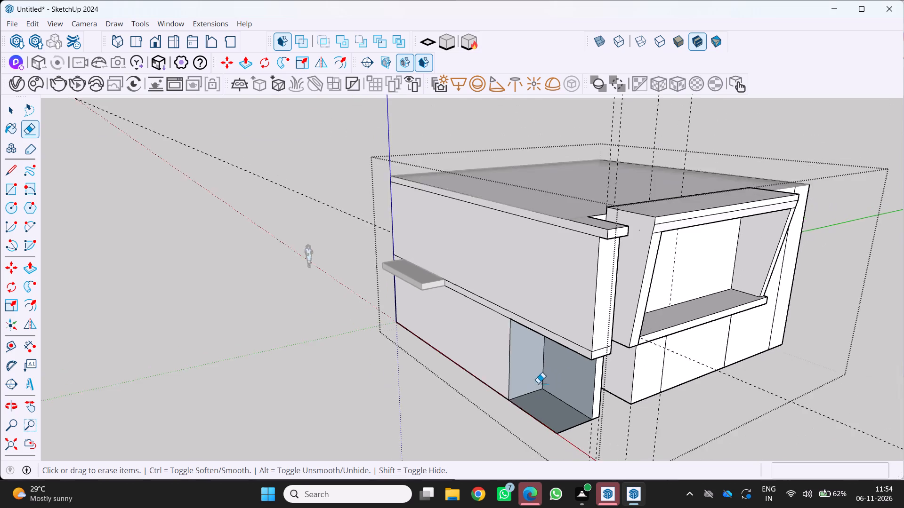
Erase the bottom outer edges of the lower corner bay to remove its floor face.
{"action": "middle_click_drag", "start_coordinate": [538, 383], "coordinate": [502, 346]}
{"action": "scroll", "coordinate": [522, 372], "scroll_direction": "up", "scroll_amount": 4}
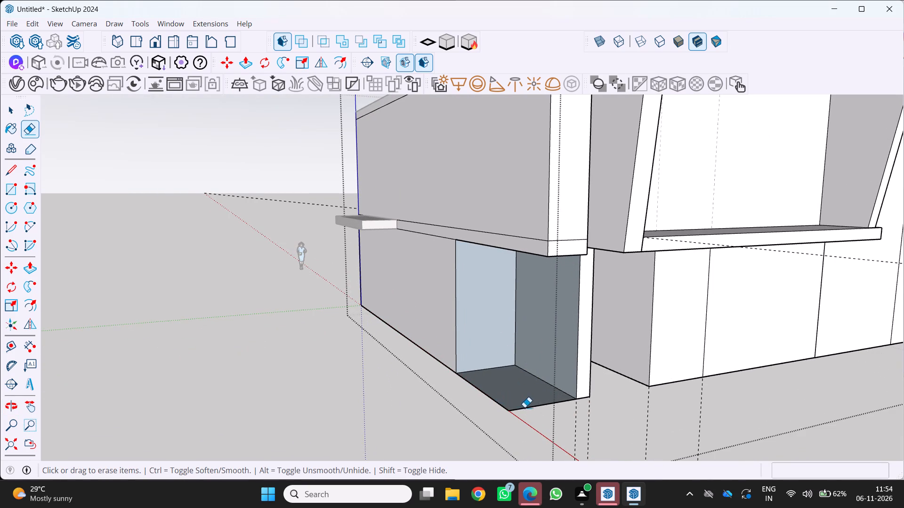
{"action": "left_click", "coordinate": [533, 407]}
{"action": "scroll", "coordinate": [481, 386], "scroll_direction": "up", "scroll_amount": 2}
{"action": "middle_click_drag", "start_coordinate": [481, 386], "coordinate": [533, 405]}
{"action": "scroll", "coordinate": [525, 396], "scroll_direction": "up", "scroll_amount": 2}
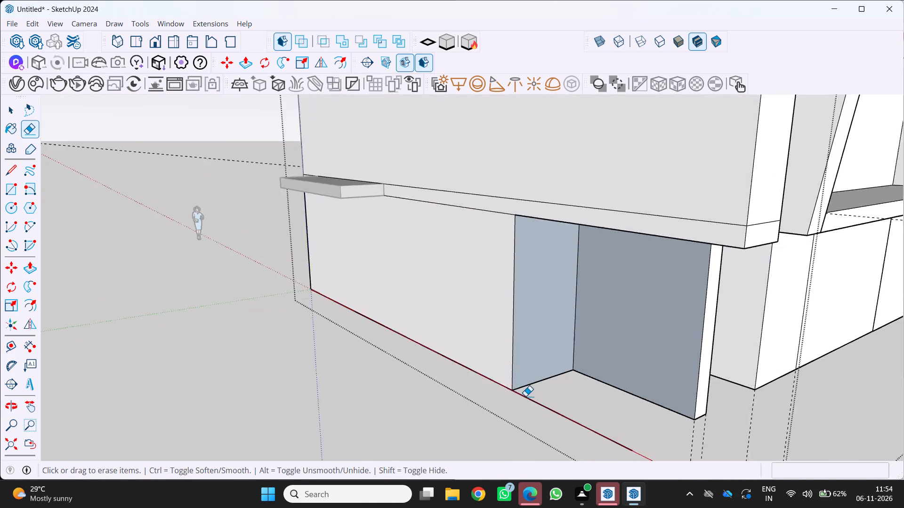
{"action": "scroll", "coordinate": [525, 396], "scroll_direction": "up", "scroll_amount": 2}
{"action": "left_click", "coordinate": [525, 396]}
{"action": "scroll", "coordinate": [524, 398], "scroll_direction": "down", "scroll_amount": 6}
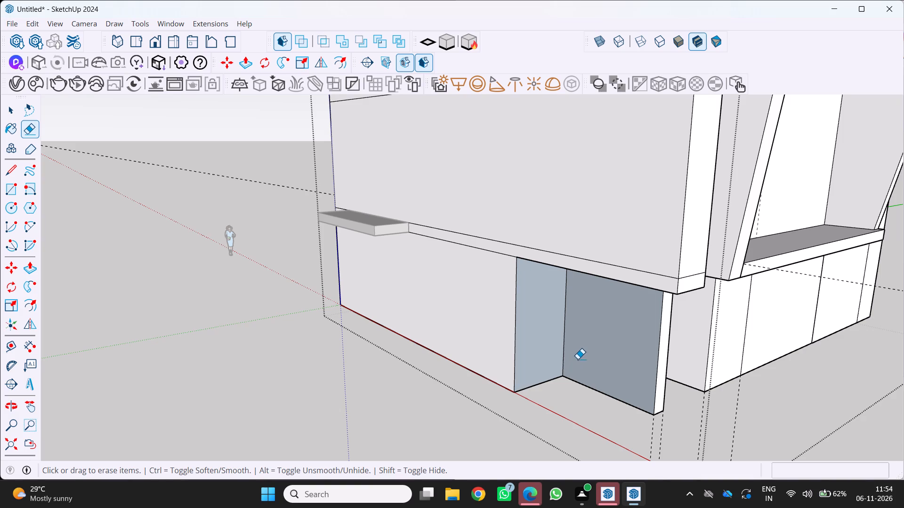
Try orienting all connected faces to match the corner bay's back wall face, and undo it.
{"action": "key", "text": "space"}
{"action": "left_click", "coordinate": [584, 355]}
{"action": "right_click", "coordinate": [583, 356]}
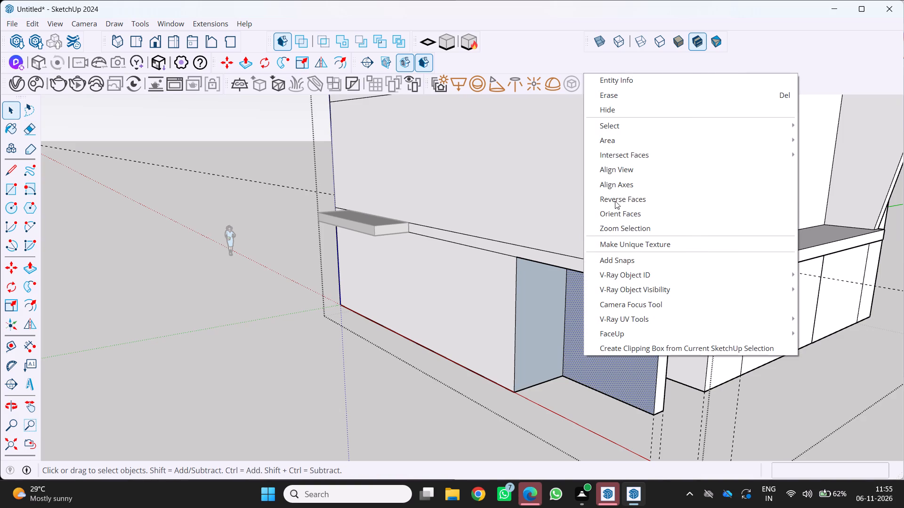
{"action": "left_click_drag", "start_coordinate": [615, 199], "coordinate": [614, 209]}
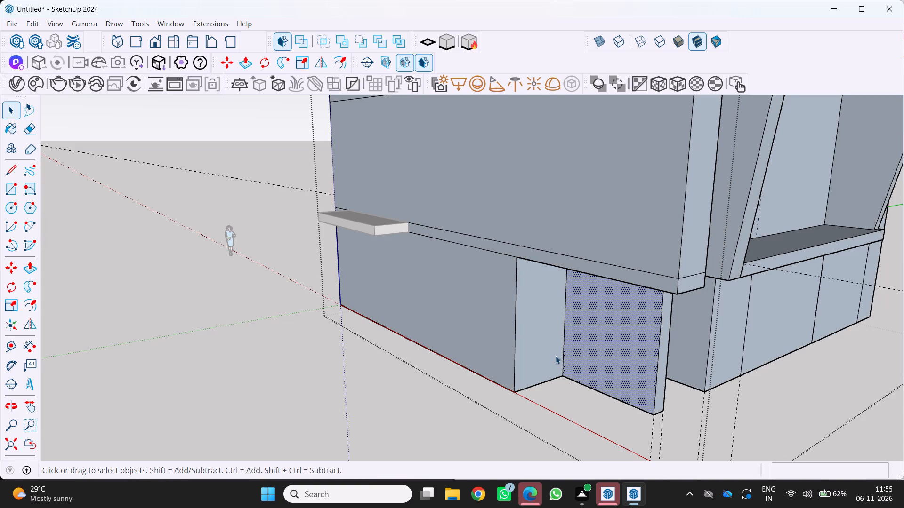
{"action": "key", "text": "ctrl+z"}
Reverse the two wall faces inside the corner bay so their front sides face outward.
{"action": "triple_click", "coordinate": [593, 338]}
{"action": "triple_click", "coordinate": [592, 338]}
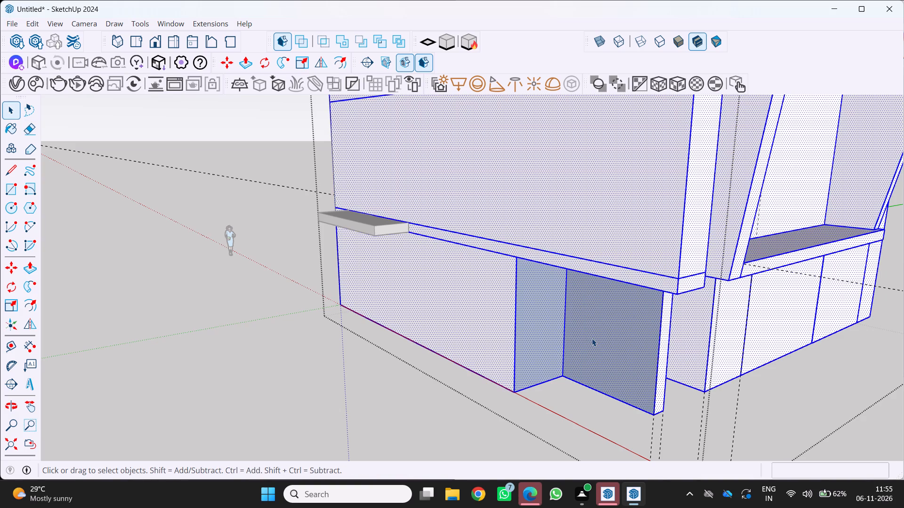
{"action": "triple_click", "coordinate": [589, 338]}
{"action": "left_click", "coordinate": [584, 339]}
{"action": "left_click", "coordinate": [580, 338]}
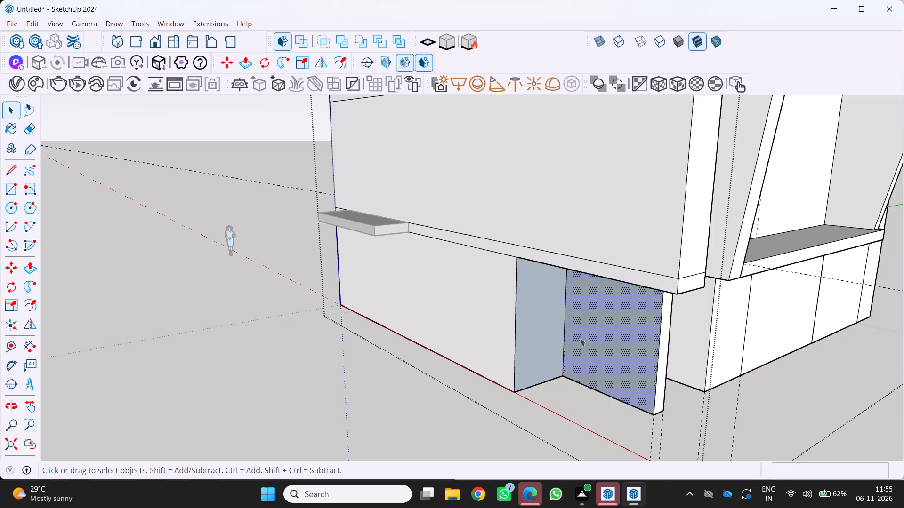
{"action": "right_click", "coordinate": [580, 337]}
{"action": "left_click", "coordinate": [618, 178]}
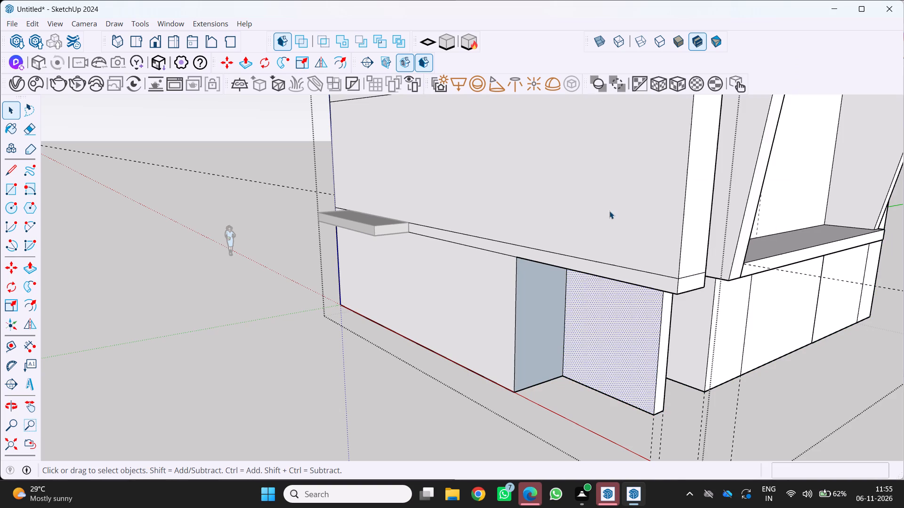
{"action": "middle_click_drag", "start_coordinate": [561, 351], "coordinate": [469, 350]}
{"action": "left_click", "coordinate": [457, 328]}
{"action": "right_click", "coordinate": [442, 327]}
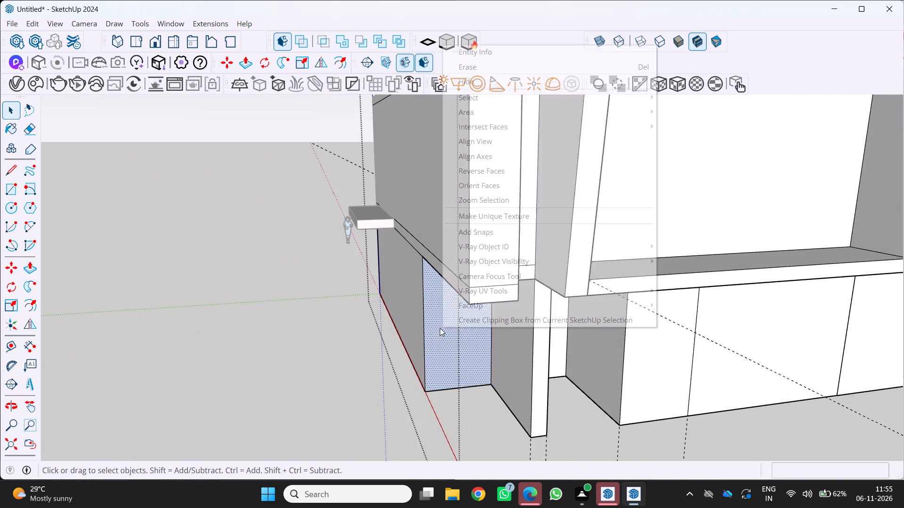
{"action": "left_click", "coordinate": [510, 170]}
Reverse both ceiling faces of the corner bay so their front sides face down.
{"action": "scroll", "coordinate": [431, 320], "scroll_direction": "down", "scroll_amount": 3}
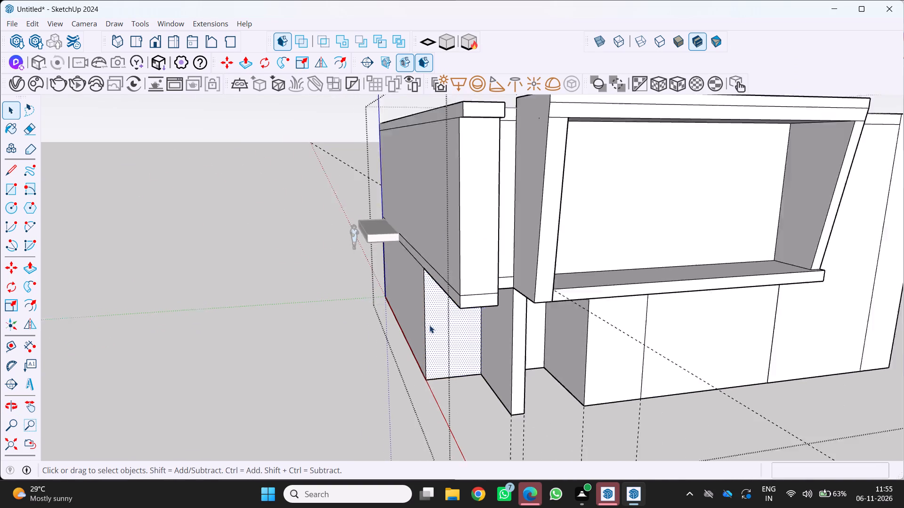
{"action": "scroll", "coordinate": [429, 325], "scroll_direction": "down", "scroll_amount": 1}
{"action": "middle_click_drag", "start_coordinate": [406, 316], "coordinate": [347, 301]}
{"action": "scroll", "coordinate": [351, 296], "scroll_direction": "up", "scroll_amount": 3}
{"action": "middle_click_drag", "start_coordinate": [356, 299], "coordinate": [435, 230]}
{"action": "scroll", "coordinate": [424, 246], "scroll_direction": "up", "scroll_amount": 1}
{"action": "scroll", "coordinate": [433, 241], "scroll_direction": "down", "scroll_amount": 3}
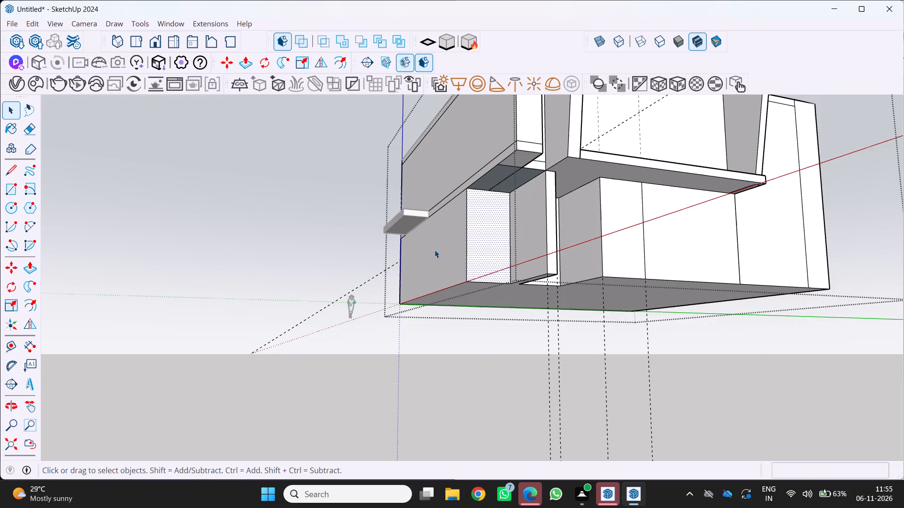
{"action": "scroll", "coordinate": [435, 250], "scroll_direction": "down", "scroll_amount": 1}
{"action": "scroll", "coordinate": [476, 196], "scroll_direction": "up", "scroll_amount": 5}
{"action": "middle_click_drag", "start_coordinate": [462, 196], "coordinate": [459, 169]}
{"action": "middle_click", "coordinate": [460, 171]}
{"action": "scroll", "coordinate": [468, 194], "scroll_direction": "down", "scroll_amount": 3}
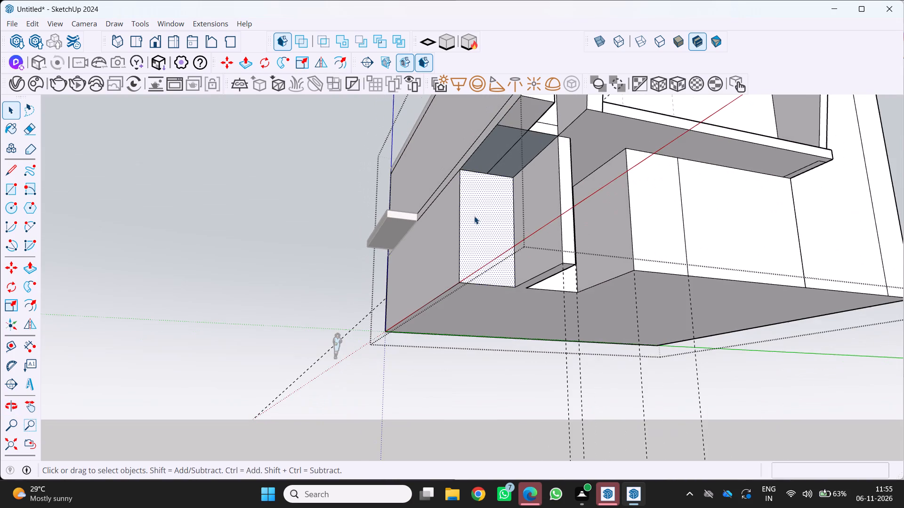
{"action": "middle_click_drag", "start_coordinate": [477, 225], "coordinate": [392, 369], "text": "shift"}
{"action": "scroll", "coordinate": [391, 310], "scroll_direction": "down", "scroll_amount": 5}
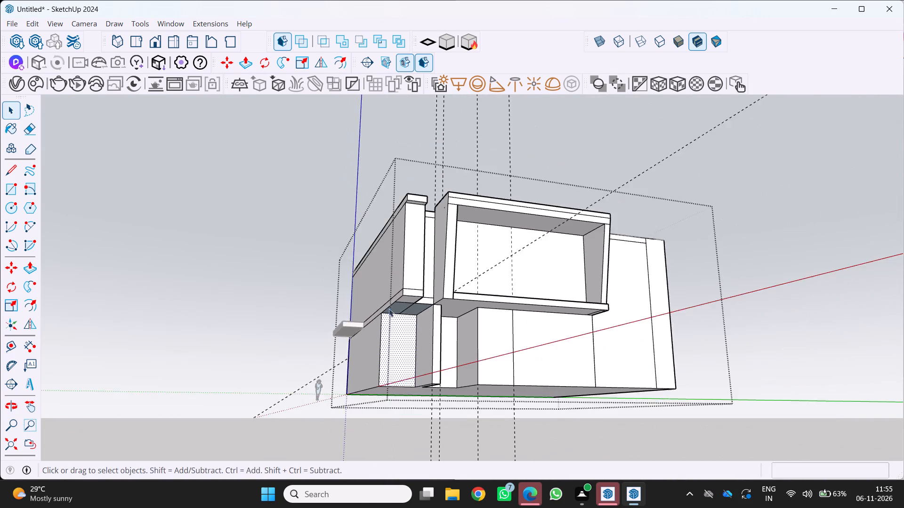
{"action": "middle_click_drag", "start_coordinate": [392, 298], "coordinate": [423, 215]}
{"action": "scroll", "coordinate": [393, 295], "scroll_direction": "up", "scroll_amount": 1}
{"action": "scroll", "coordinate": [437, 197], "scroll_direction": "up", "scroll_amount": 9}
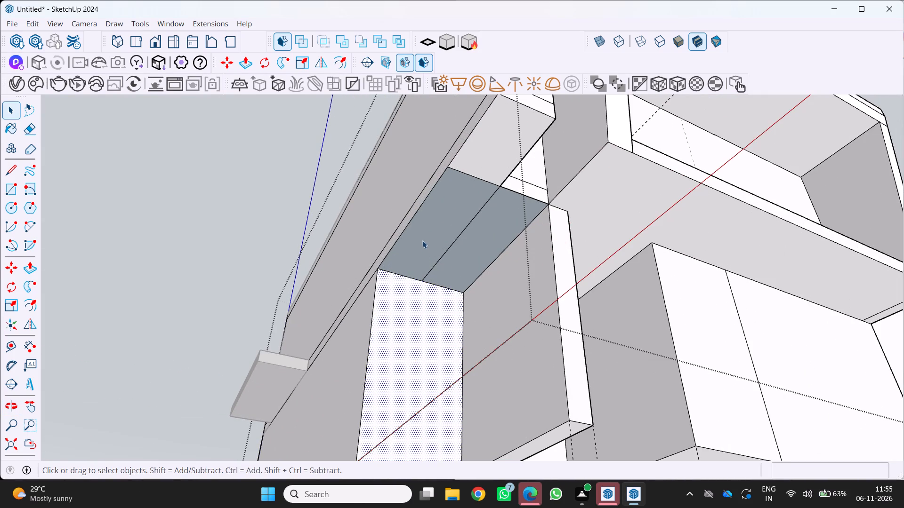
{"action": "right_click", "coordinate": [422, 240]}
{"action": "left_click", "coordinate": [405, 258]}
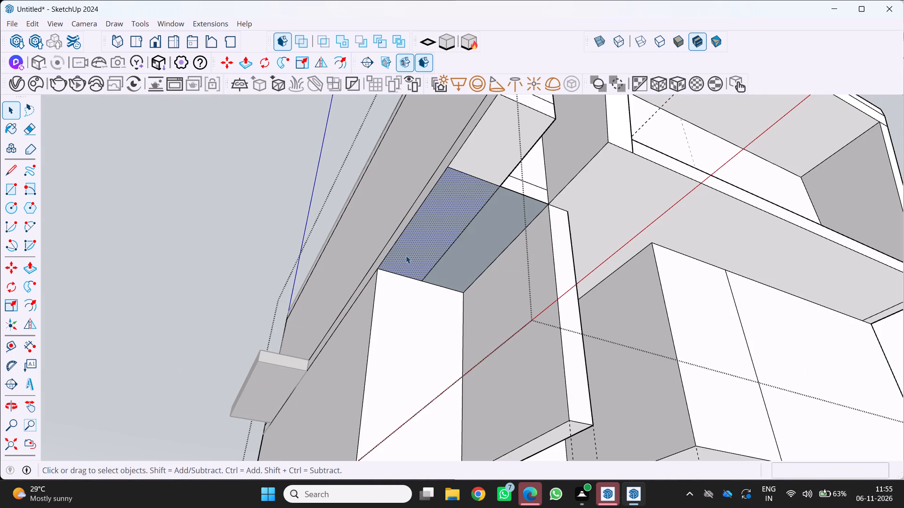
{"action": "right_click", "coordinate": [406, 254]}
{"action": "left_click", "coordinate": [474, 120]}
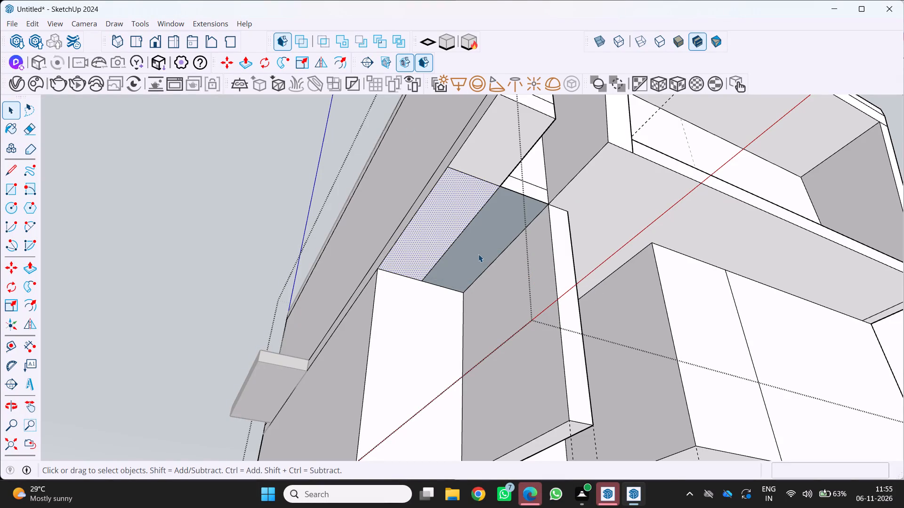
{"action": "right_click", "coordinate": [478, 254]}
{"action": "left_click", "coordinate": [495, 128]}
Examine the opened corner bay and the neighbouring recess from the front and side.
{"action": "scroll", "coordinate": [437, 251], "scroll_direction": "down", "scroll_amount": 4}
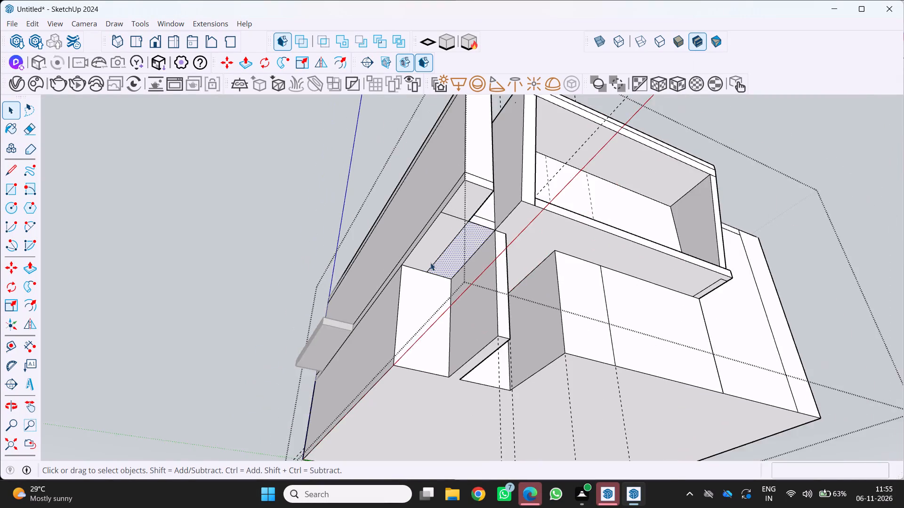
{"action": "scroll", "coordinate": [430, 262], "scroll_direction": "down", "scroll_amount": 7}
{"action": "middle_click_drag", "start_coordinate": [424, 264], "coordinate": [319, 355]}
{"action": "middle_click", "coordinate": [319, 355]}
{"action": "scroll", "coordinate": [312, 333], "scroll_direction": "down", "scroll_amount": 6}
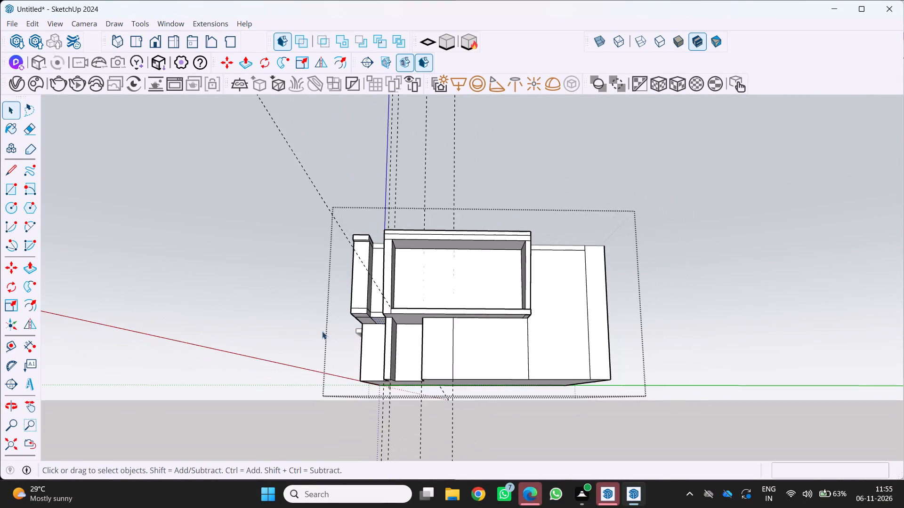
{"action": "middle_click_drag", "start_coordinate": [379, 312], "coordinate": [411, 361]}
{"action": "middle_click", "coordinate": [411, 361]}
{"action": "scroll", "coordinate": [436, 379], "scroll_direction": "up", "scroll_amount": 7}
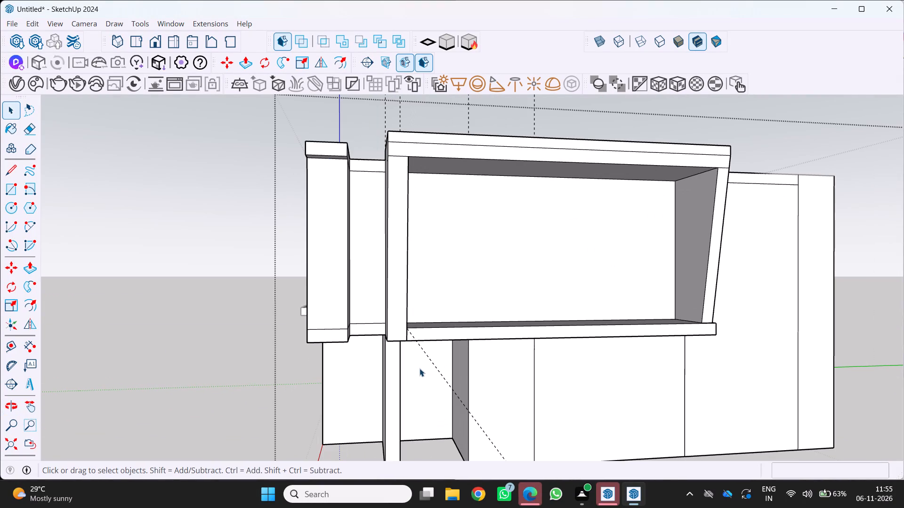
{"action": "scroll", "coordinate": [414, 374], "scroll_direction": "up", "scroll_amount": 4}
{"action": "middle_click_drag", "start_coordinate": [407, 373], "coordinate": [445, 376]}
{"action": "scroll", "coordinate": [428, 376], "scroll_direction": "down", "scroll_amount": 5}
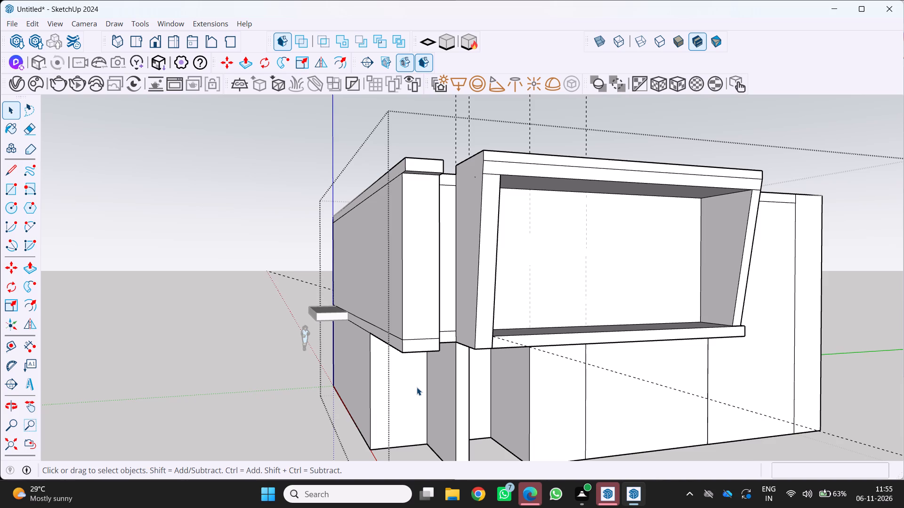
{"action": "scroll", "coordinate": [439, 415], "scroll_direction": "up", "scroll_amount": 1}
{"action": "middle_click_drag", "start_coordinate": [450, 399], "coordinate": [517, 416]}
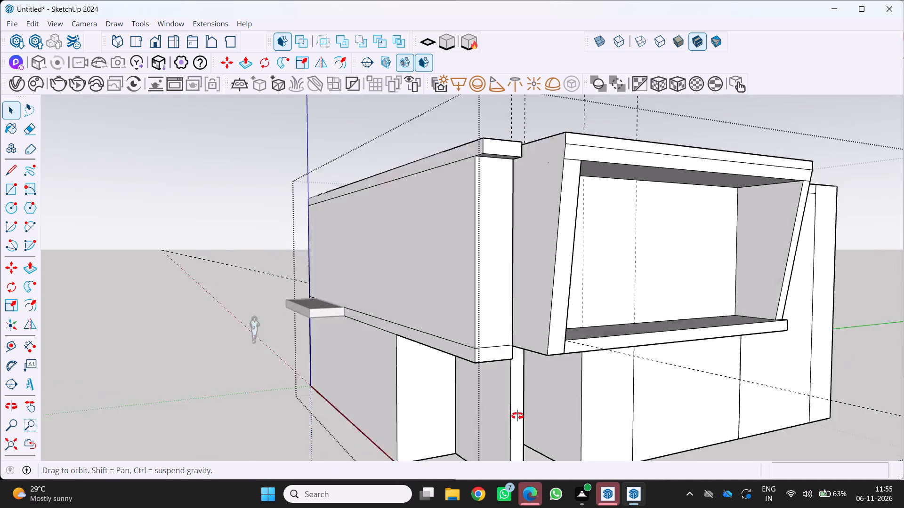
{"action": "middle_click_drag", "start_coordinate": [517, 416], "coordinate": [564, 403]}
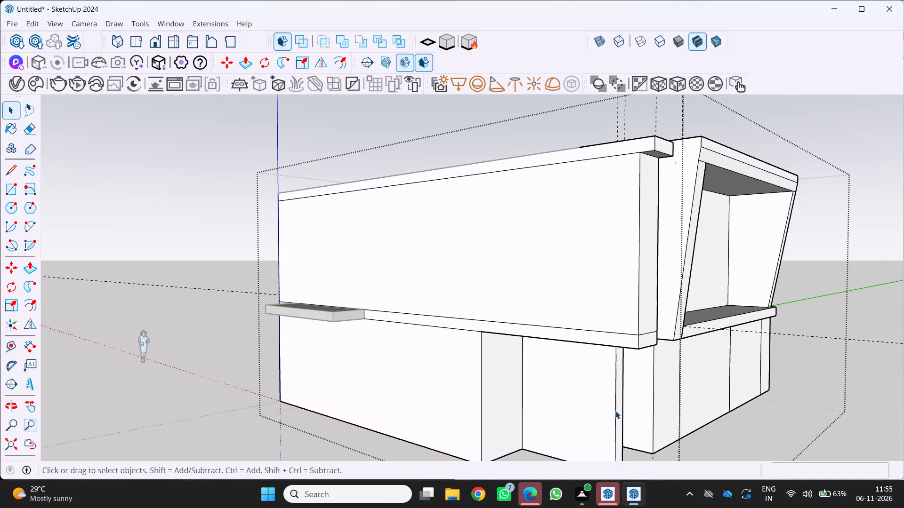
Place a vertical guide 1'3" in from the outer edge of the wall between the corner bay and the recess.
{"action": "key", "text": "t"}
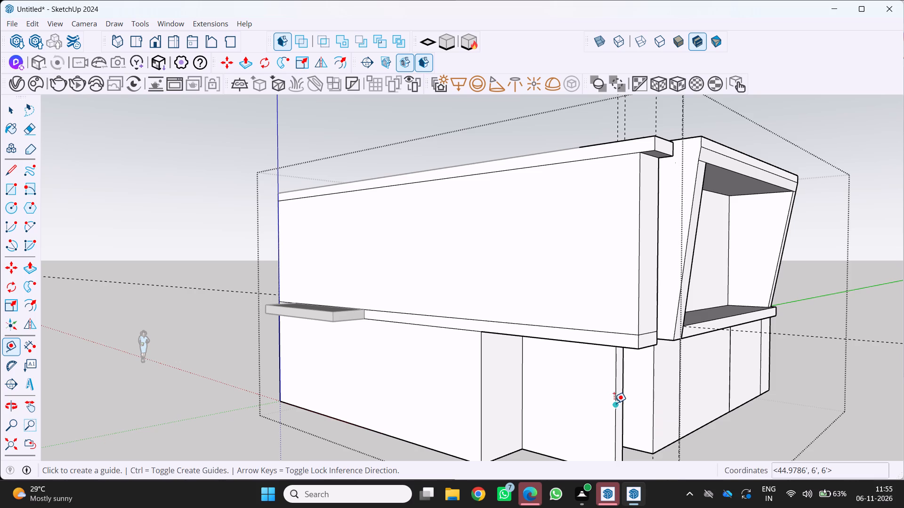
{"action": "left_click", "coordinate": [614, 403]}
{"action": "type", "text": "1'"}
{"action": "key", "text": "3"}
{"action": "key", "text": "shift+quotedbl"}
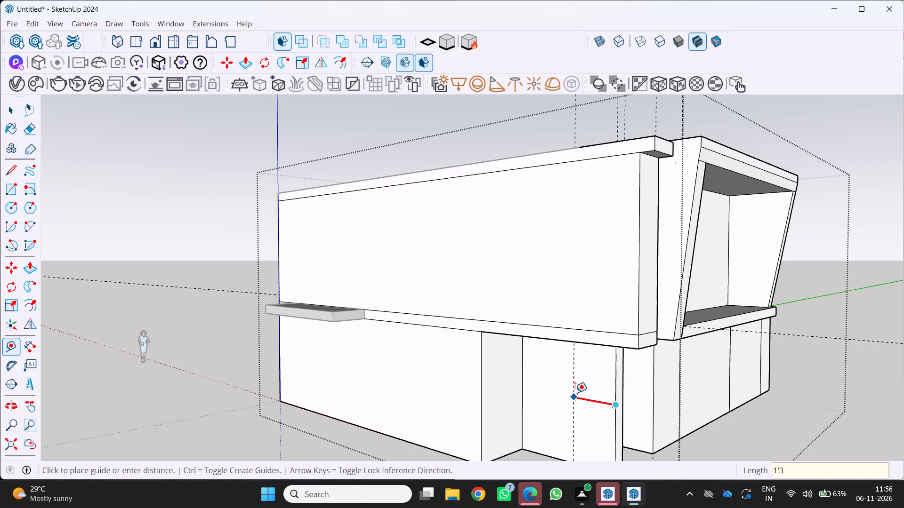
{"action": "key", "text": "Return"}
Draw a 1.25' by 12' rectangle at the dividing wall's outer end, from its top outer corner down to the guide.
{"action": "scroll", "coordinate": [619, 386], "scroll_direction": "up", "scroll_amount": 1}
{"action": "middle_click_drag", "start_coordinate": [619, 386], "coordinate": [699, 384]}
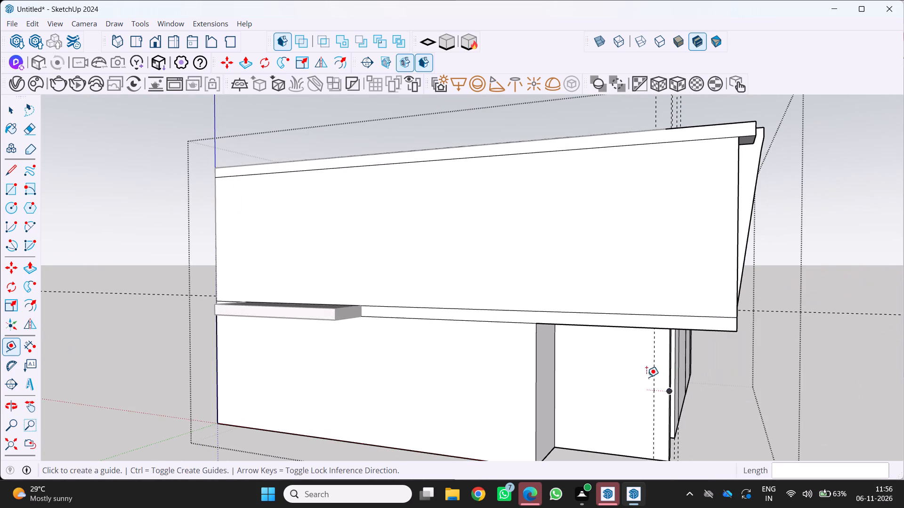
{"action": "key", "text": "r"}
{"action": "scroll", "coordinate": [666, 345], "scroll_direction": "up", "scroll_amount": 3}
{"action": "middle_click_drag", "start_coordinate": [653, 335], "coordinate": [664, 288]}
{"action": "scroll", "coordinate": [674, 297], "scroll_direction": "up", "scroll_amount": 3}
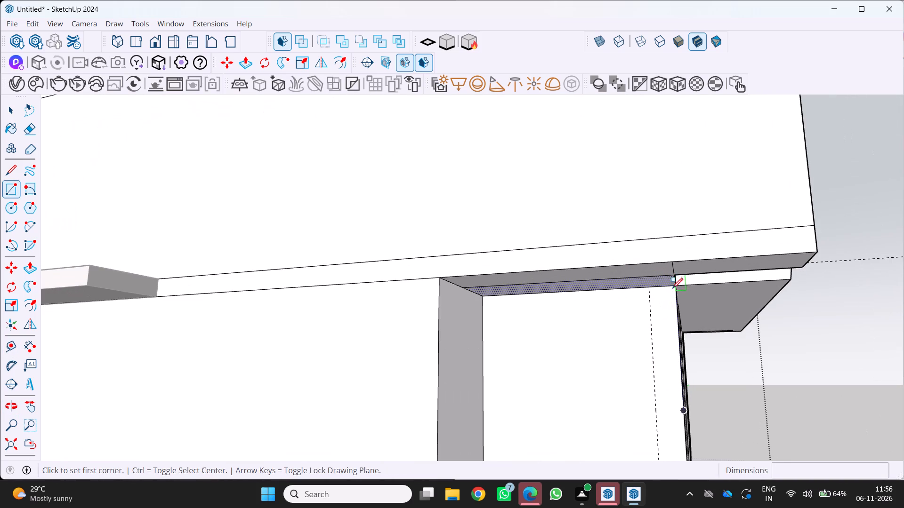
{"action": "left_click", "coordinate": [676, 286]}
{"action": "scroll", "coordinate": [633, 316], "scroll_direction": "down", "scroll_amount": 9}
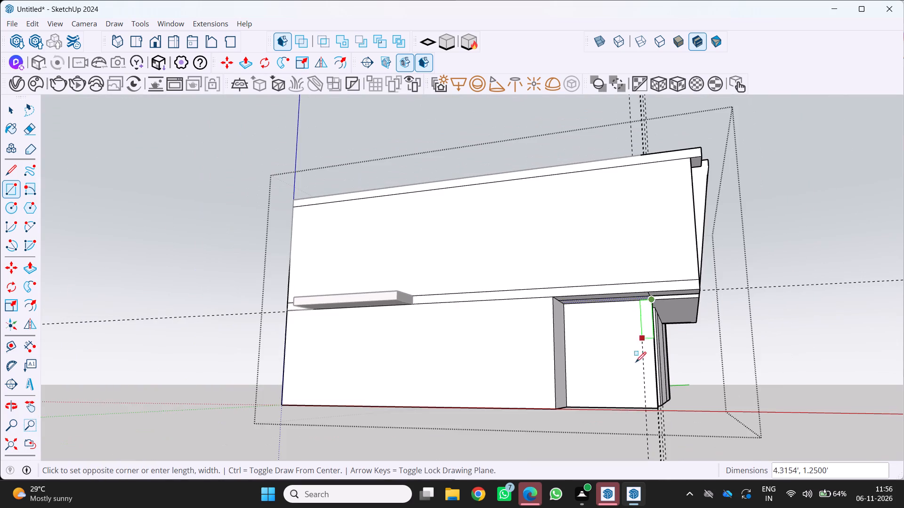
{"action": "scroll", "coordinate": [647, 410], "scroll_direction": "up", "scroll_amount": 12}
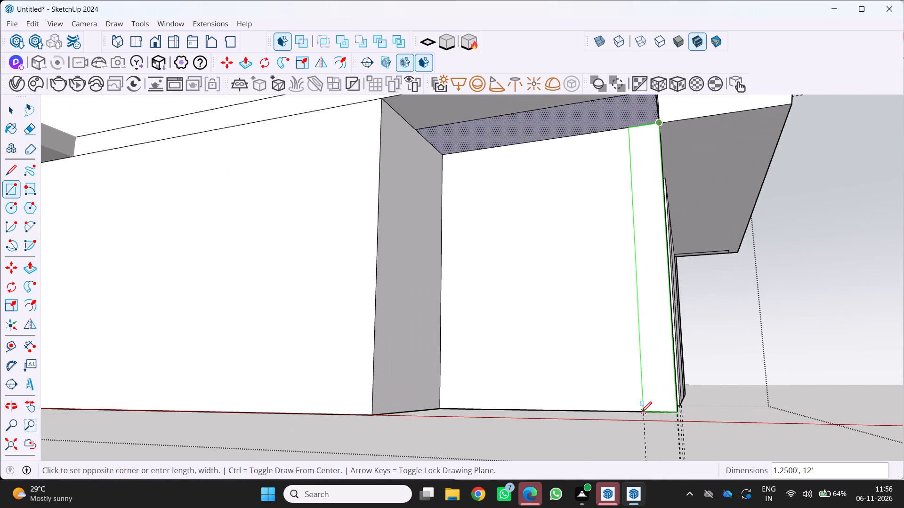
{"action": "left_click", "coordinate": [644, 415]}
Push the rest of the dividing wall away through its 1.25' thickness, leaving only a corner column.
{"action": "scroll", "coordinate": [653, 396], "scroll_direction": "down", "scroll_amount": 9}
{"action": "middle_click_drag", "start_coordinate": [621, 388], "coordinate": [499, 435]}
{"action": "middle_click", "coordinate": [499, 435]}
{"action": "key", "text": "p"}
{"action": "key", "text": "space"}
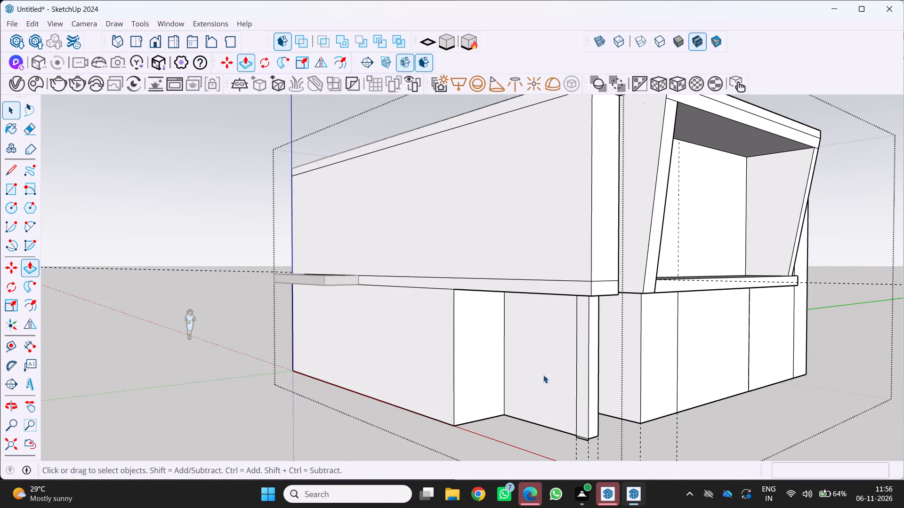
{"action": "left_click", "coordinate": [543, 375]}
{"action": "key", "text": "p"}
{"action": "left_click_drag", "start_coordinate": [545, 376], "coordinate": [566, 368]}
Examine the freestanding corner column and the opened area beneath the upper level from several sides and from below.
{"action": "middle_click_drag", "start_coordinate": [539, 375], "coordinate": [455, 384]}
{"action": "scroll", "coordinate": [422, 356], "scroll_direction": "down", "scroll_amount": 7}
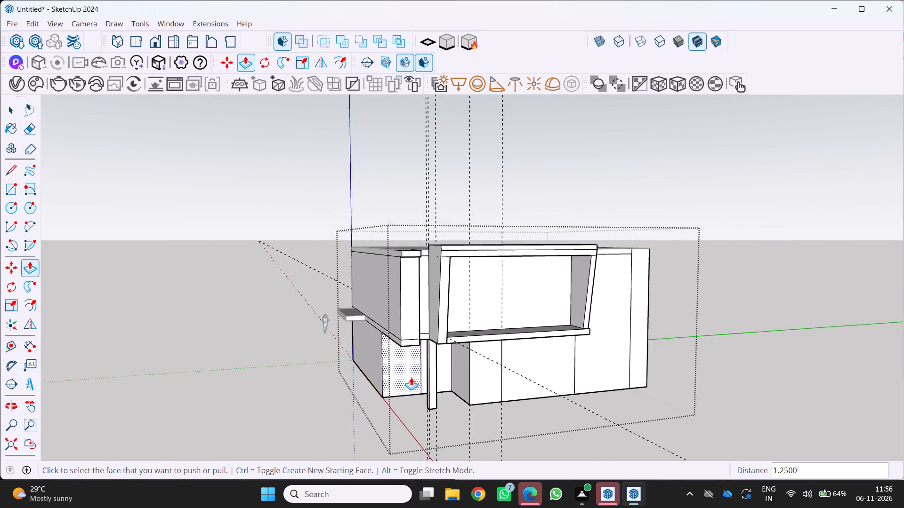
{"action": "scroll", "coordinate": [411, 377], "scroll_direction": "down", "scroll_amount": 3}
{"action": "middle_click_drag", "start_coordinate": [408, 375], "coordinate": [525, 364]}
{"action": "middle_click", "coordinate": [527, 364]}
{"action": "scroll", "coordinate": [463, 398], "scroll_direction": "up", "scroll_amount": 9}
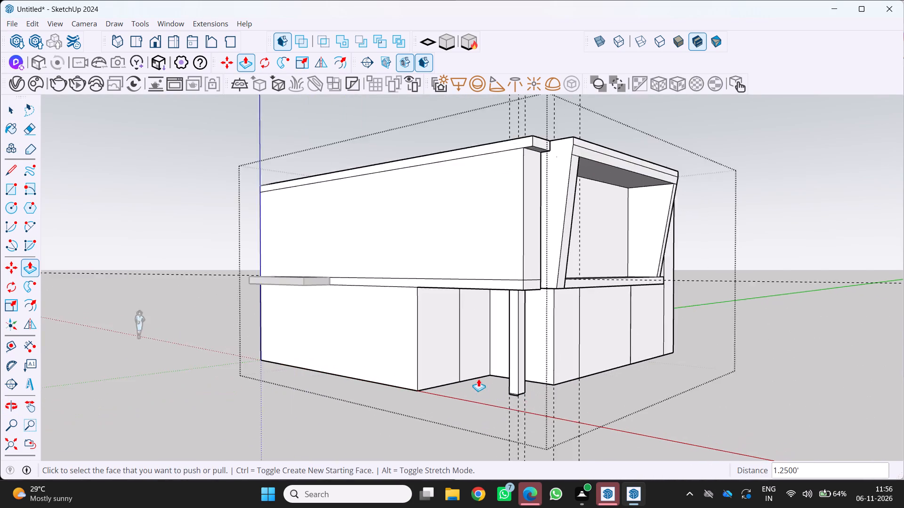
{"action": "scroll", "coordinate": [478, 379], "scroll_direction": "up", "scroll_amount": 10}
{"action": "middle_click_drag", "start_coordinate": [527, 388], "coordinate": [717, 294]}
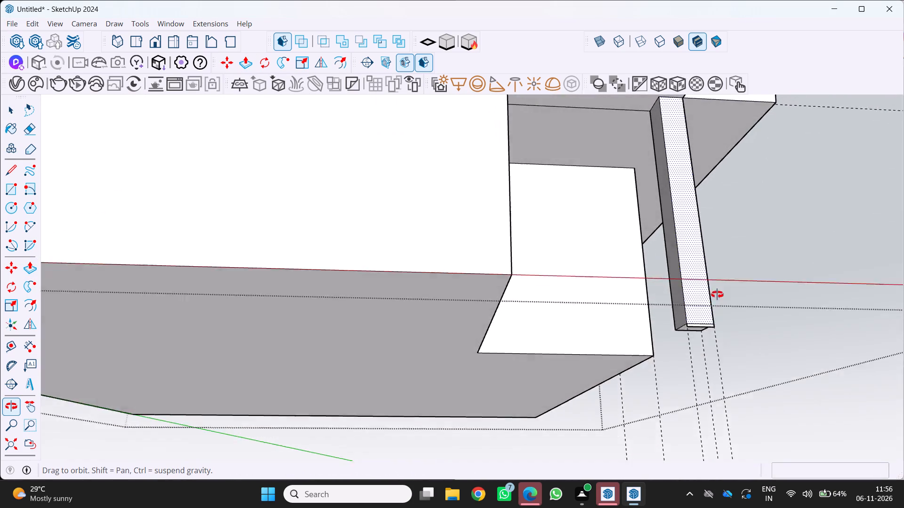
{"action": "middle_click_drag", "start_coordinate": [717, 294], "coordinate": [505, 390]}
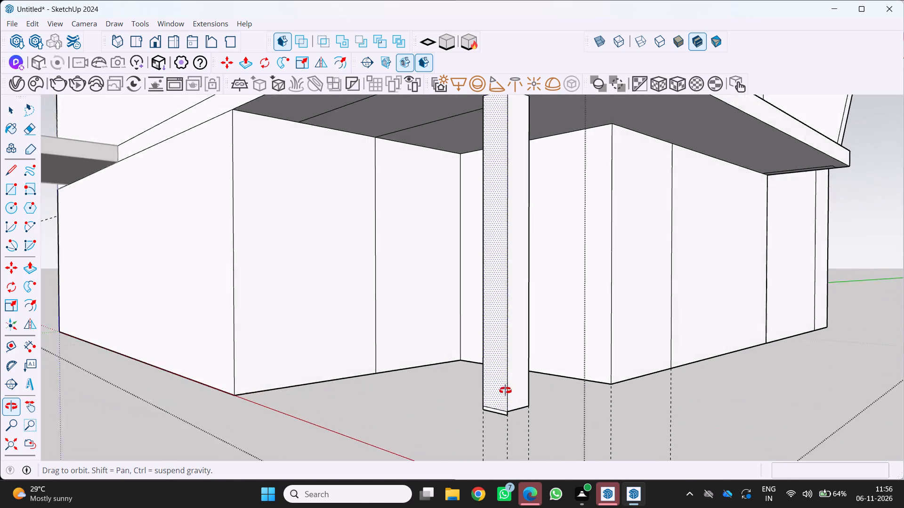
{"action": "middle_click_drag", "start_coordinate": [505, 390], "coordinate": [499, 395]}
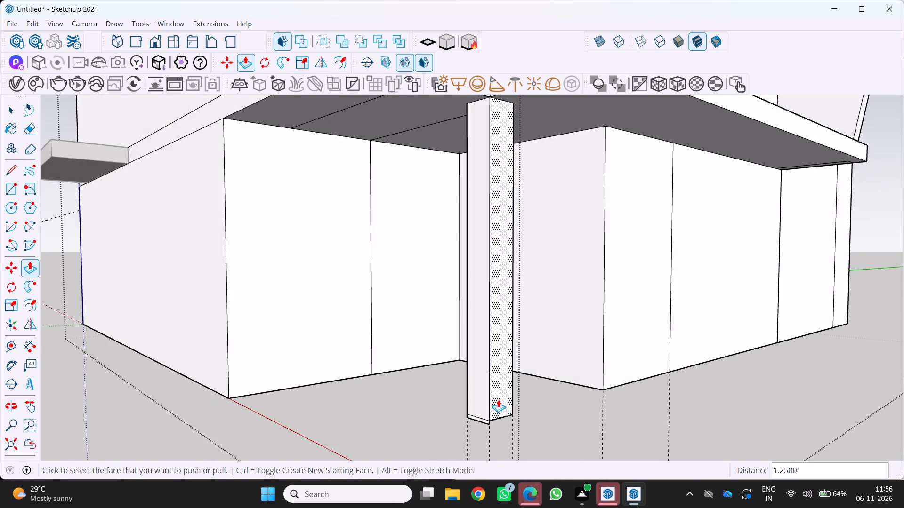
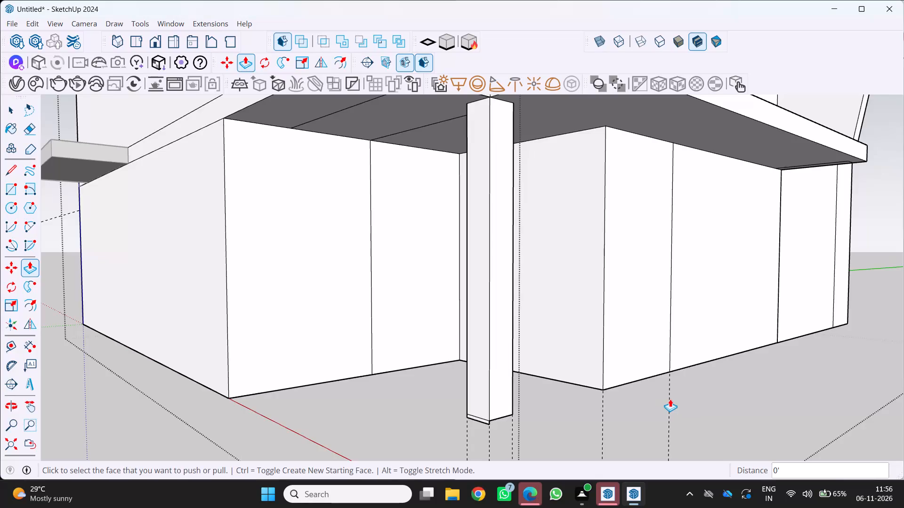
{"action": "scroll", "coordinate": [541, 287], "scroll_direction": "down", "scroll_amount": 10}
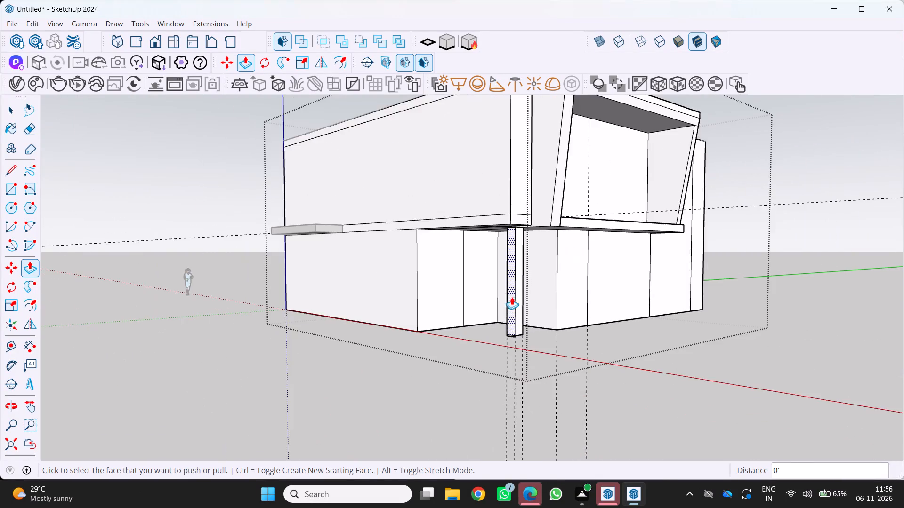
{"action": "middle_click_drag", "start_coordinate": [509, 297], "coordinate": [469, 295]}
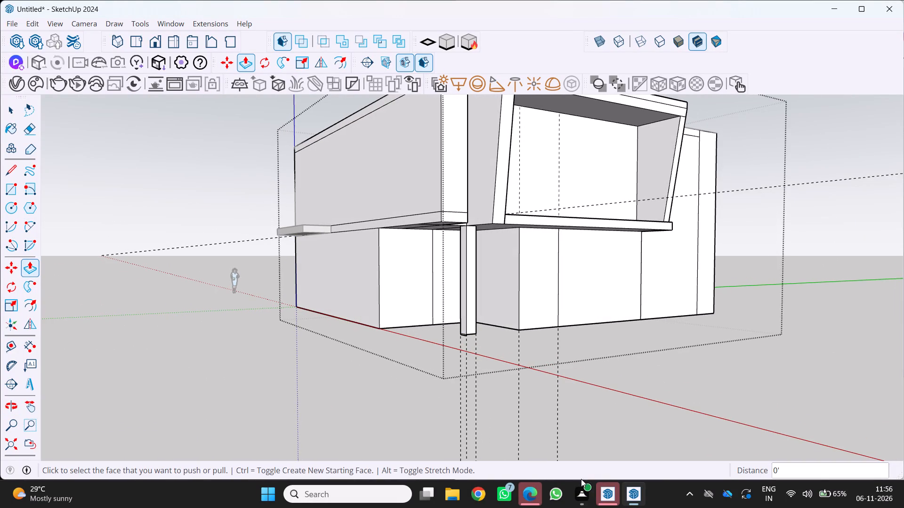
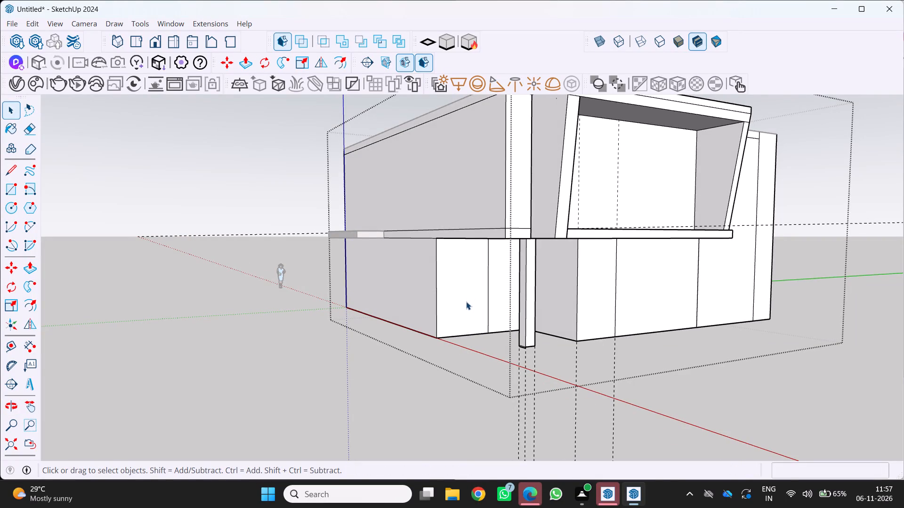
Erase the leftover edges projecting below the base of the corner column, together with the two guide lines running through them.
{"action": "scroll", "coordinate": [404, 230], "scroll_direction": "down", "scroll_amount": 3}
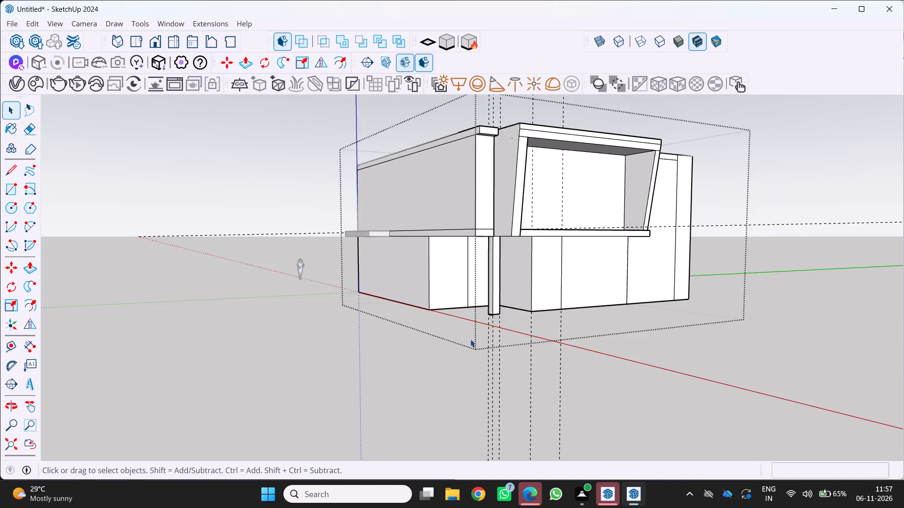
{"action": "scroll", "coordinate": [473, 335], "scroll_direction": "up", "scroll_amount": 13}
{"action": "middle_click_drag", "start_coordinate": [459, 302], "coordinate": [500, 330]}
{"action": "scroll", "coordinate": [552, 404], "scroll_direction": "up", "scroll_amount": 2}
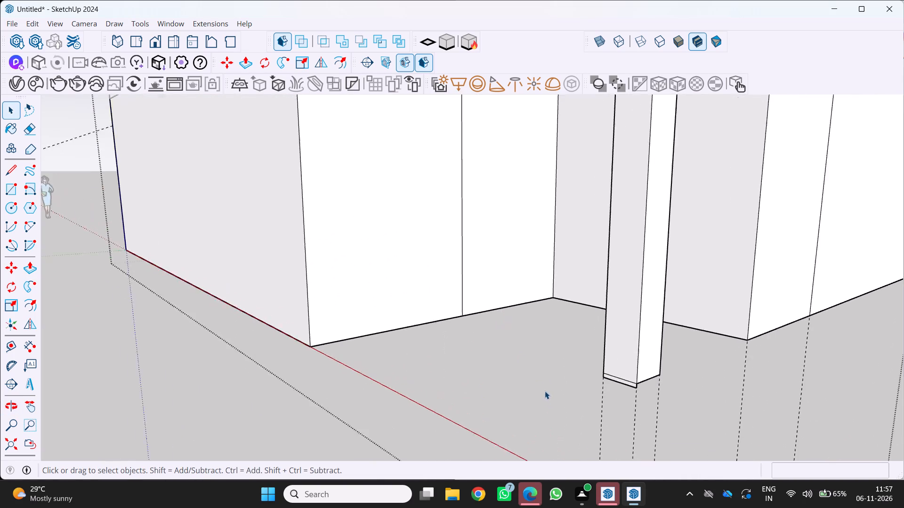
{"action": "scroll", "coordinate": [545, 391], "scroll_direction": "up", "scroll_amount": 6}
{"action": "middle_click_drag", "start_coordinate": [598, 404], "coordinate": [505, 343]}
{"action": "scroll", "coordinate": [565, 364], "scroll_direction": "up", "scroll_amount": 1}
{"action": "scroll", "coordinate": [456, 291], "scroll_direction": "up", "scroll_amount": 4}
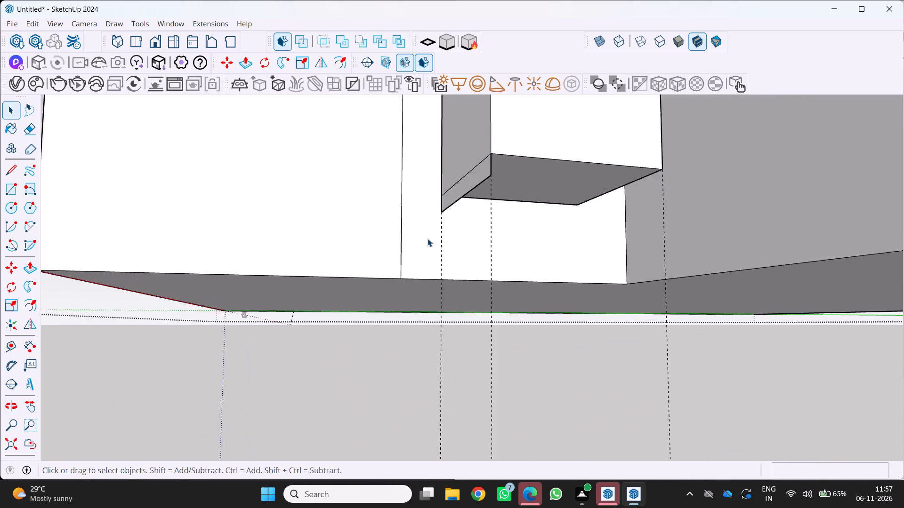
{"action": "middle_click_drag", "start_coordinate": [427, 238], "coordinate": [414, 256]}
{"action": "middle_click", "coordinate": [414, 256]}
{"action": "scroll", "coordinate": [390, 314], "scroll_direction": "up", "scroll_amount": 2}
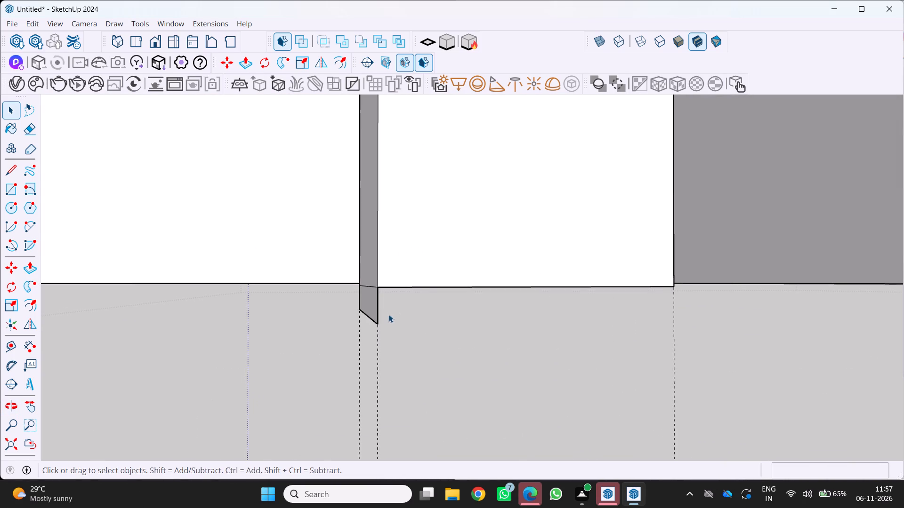
{"action": "key", "text": "e"}
{"action": "left_click_drag", "start_coordinate": [377, 308], "coordinate": [385, 310]}
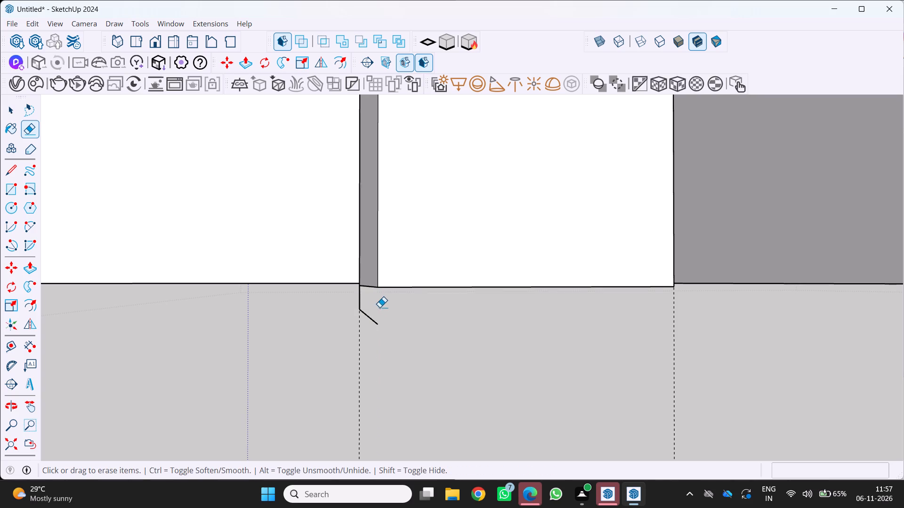
{"action": "left_click_drag", "start_coordinate": [356, 294], "coordinate": [372, 307]}
{"action": "left_click_drag", "start_coordinate": [360, 312], "coordinate": [380, 319]}
Examine the open corner bay, the cleaned column base and the slab edge above it from the front.
{"action": "scroll", "coordinate": [365, 317], "scroll_direction": "down", "scroll_amount": 2}
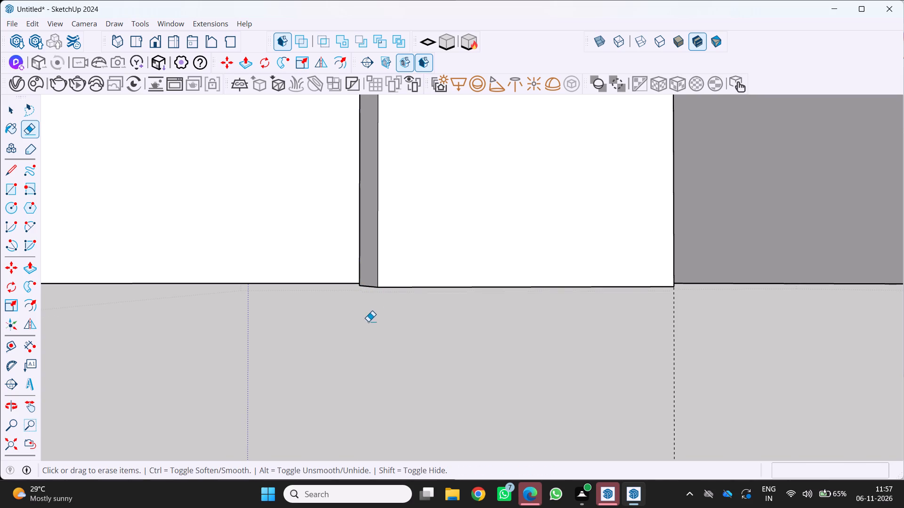
{"action": "scroll", "coordinate": [368, 321], "scroll_direction": "down", "scroll_amount": 20}
{"action": "scroll", "coordinate": [368, 321], "scroll_direction": "down", "scroll_amount": 20}
{"action": "scroll", "coordinate": [368, 321], "scroll_direction": "down", "scroll_amount": 5}
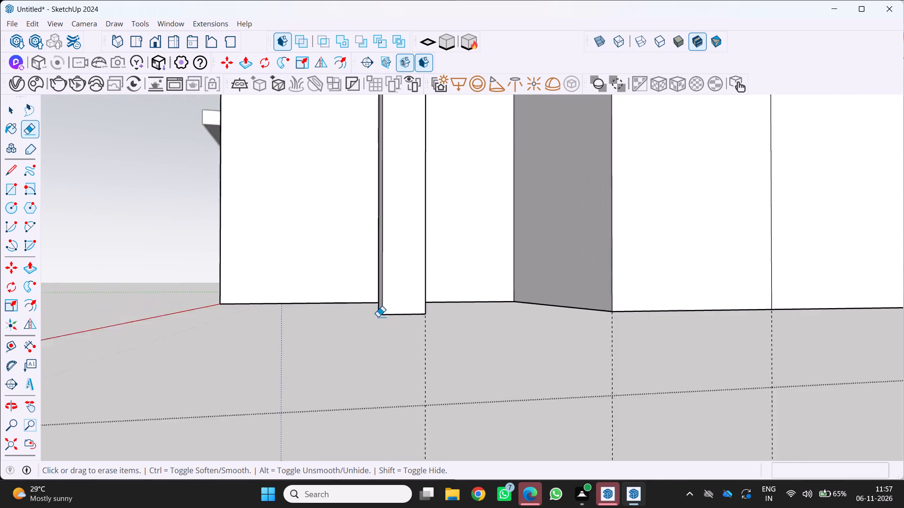
{"action": "scroll", "coordinate": [378, 317], "scroll_direction": "down", "scroll_amount": 12}
{"action": "middle_click", "coordinate": [379, 314]}
{"action": "middle_click_drag", "start_coordinate": [375, 318], "coordinate": [460, 369]}
{"action": "scroll", "coordinate": [445, 353], "scroll_direction": "down", "scroll_amount": 6}
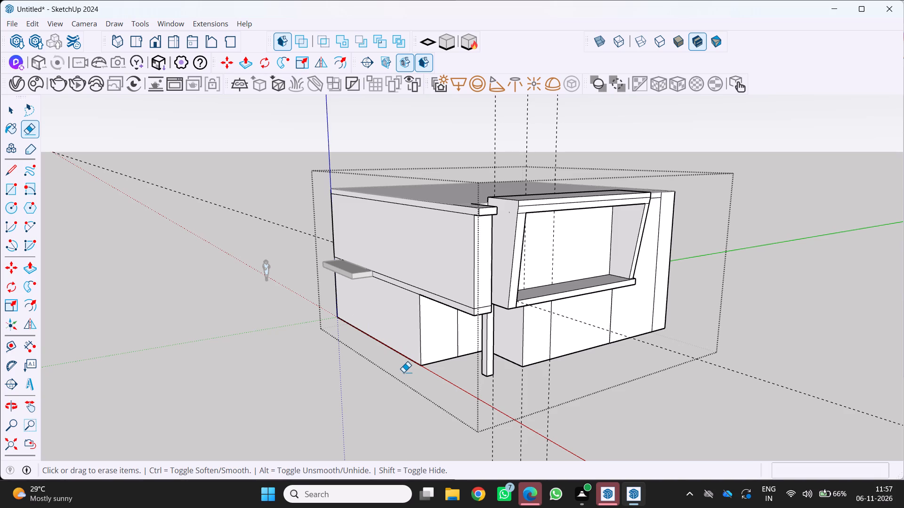
{"action": "scroll", "coordinate": [465, 312], "scroll_direction": "up", "scroll_amount": 3}
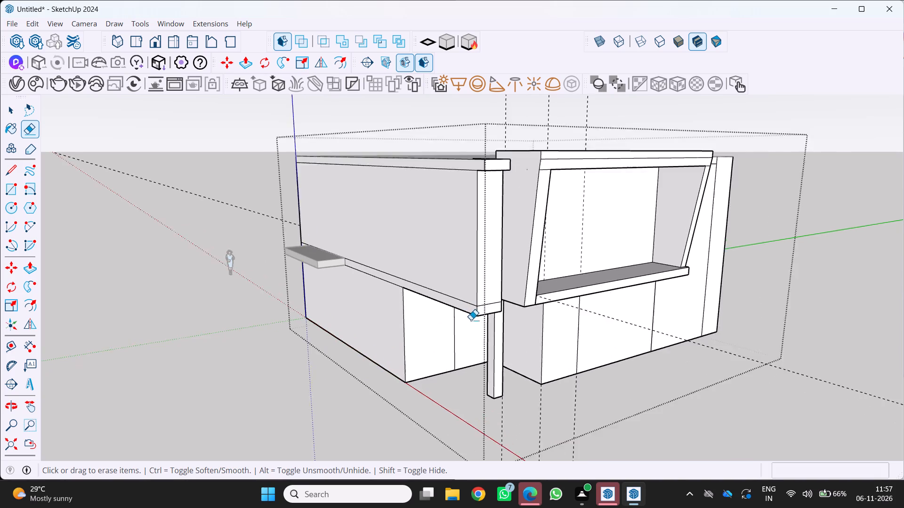
{"action": "scroll", "coordinate": [471, 320], "scroll_direction": "up", "scroll_amount": 1}
{"action": "middle_click_drag", "start_coordinate": [471, 319], "coordinate": [412, 317]}
{"action": "middle_click", "coordinate": [412, 317]}
{"action": "scroll", "coordinate": [391, 303], "scroll_direction": "up", "scroll_amount": 2}
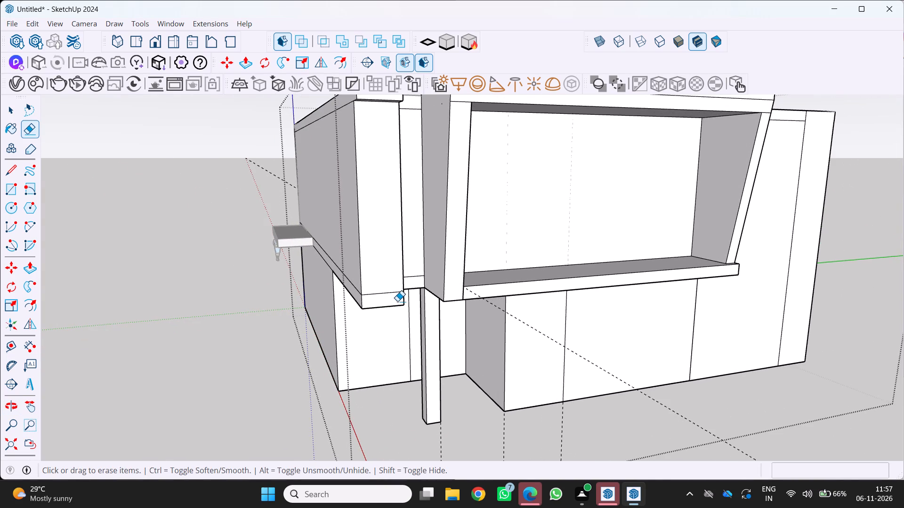
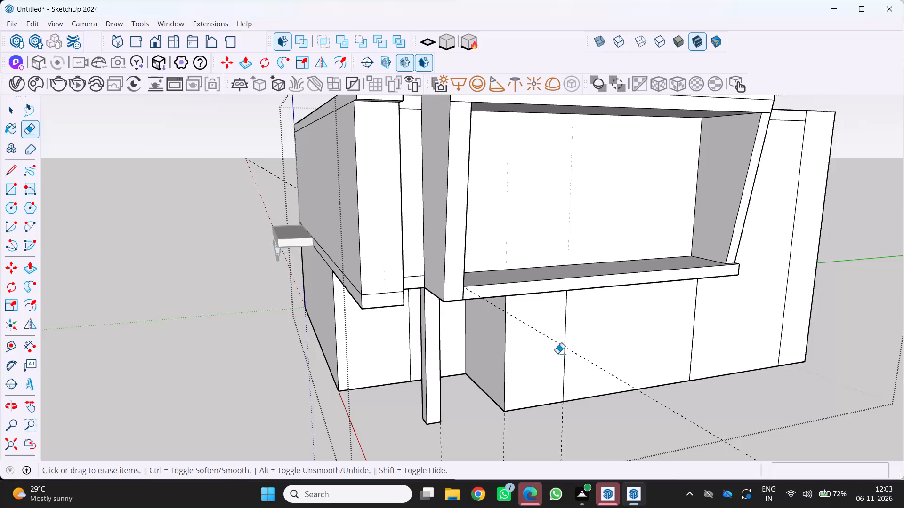
Examine the whole block from the front, both sides and above, including the corner column, lower recess and roof slab.
{"action": "scroll", "coordinate": [593, 429], "scroll_direction": "down", "scroll_amount": 1}
{"action": "middle_click_drag", "start_coordinate": [497, 379], "coordinate": [421, 354]}
{"action": "scroll", "coordinate": [418, 354], "scroll_direction": "down", "scroll_amount": 4}
{"action": "middle_click_drag", "start_coordinate": [438, 343], "coordinate": [361, 366]}
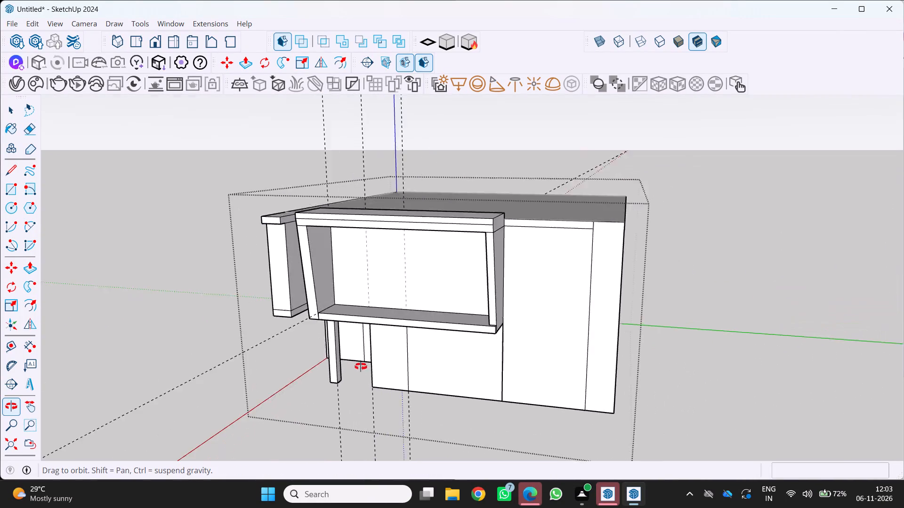
{"action": "middle_click_drag", "start_coordinate": [361, 366], "coordinate": [359, 365]}
{"action": "middle_click", "coordinate": [359, 365]}
{"action": "scroll", "coordinate": [400, 358], "scroll_direction": "down", "scroll_amount": 2}
{"action": "middle_click_drag", "start_coordinate": [399, 365], "coordinate": [365, 360]}
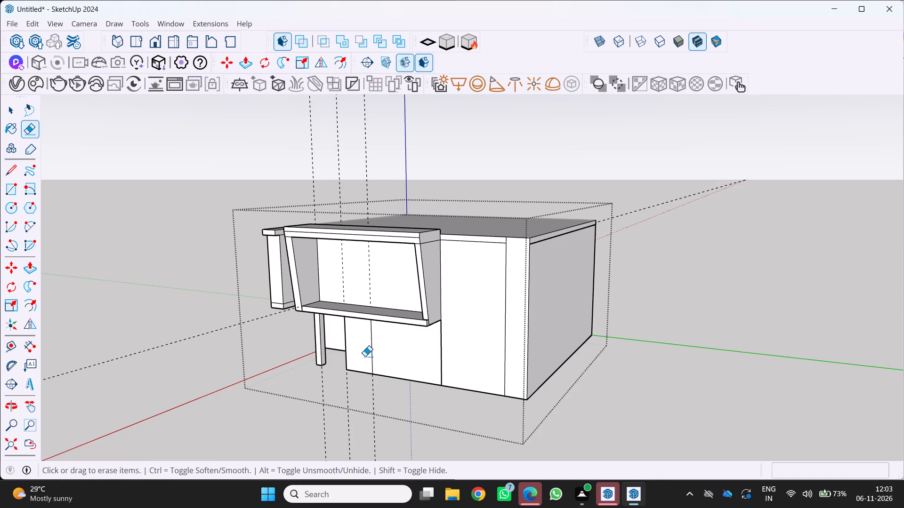
{"action": "scroll", "coordinate": [464, 353], "scroll_direction": "down", "scroll_amount": 2}
{"action": "middle_click_drag", "start_coordinate": [454, 378], "coordinate": [542, 352]}
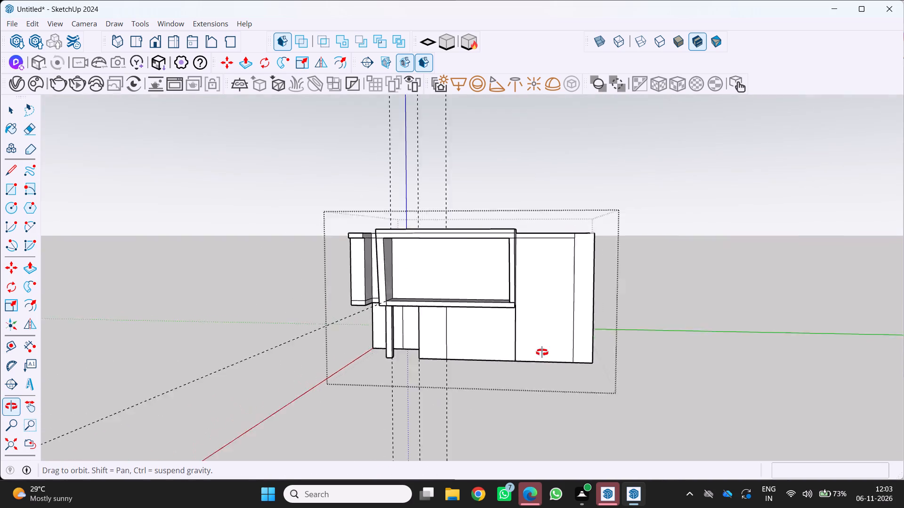
{"action": "middle_click_drag", "start_coordinate": [542, 352], "coordinate": [542, 352]}
{"action": "middle_click", "coordinate": [542, 352]}
{"action": "middle_click_drag", "start_coordinate": [541, 352], "coordinate": [537, 353]}
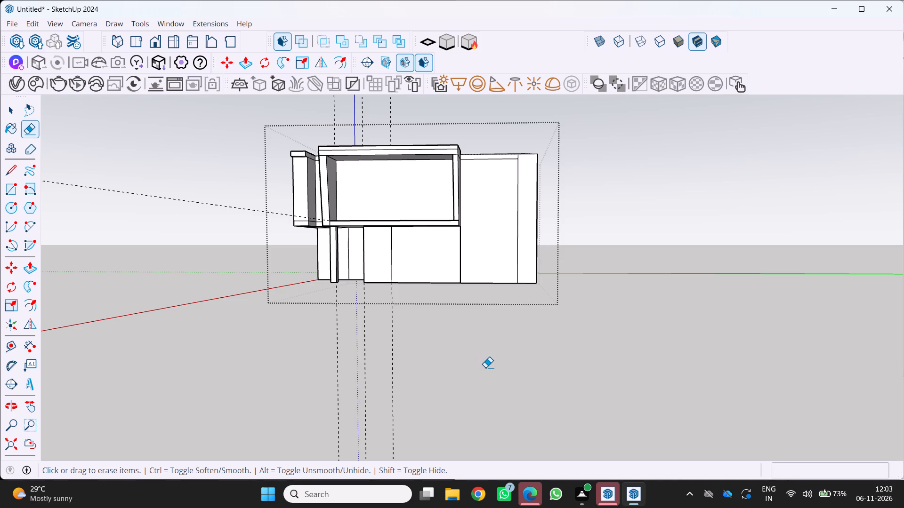
{"action": "middle_click_drag", "start_coordinate": [489, 367], "coordinate": [541, 388]}
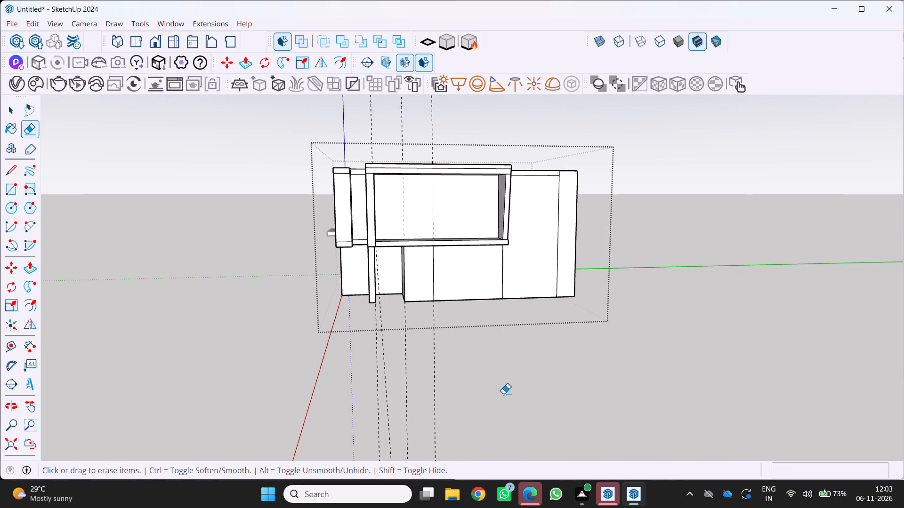
{"action": "scroll", "coordinate": [508, 389], "scroll_direction": "down", "scroll_amount": 1}
{"action": "middle_click_drag", "start_coordinate": [508, 389], "coordinate": [545, 405]}
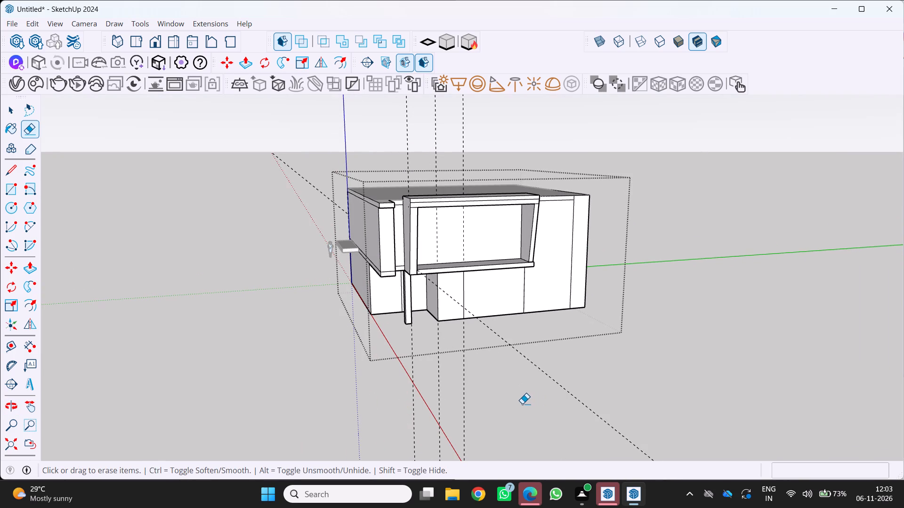
{"action": "scroll", "coordinate": [525, 413], "scroll_direction": "up", "scroll_amount": 1}
{"action": "middle_click_drag", "start_coordinate": [523, 413], "coordinate": [451, 385]}
{"action": "scroll", "coordinate": [451, 385], "scroll_direction": "up", "scroll_amount": 2}
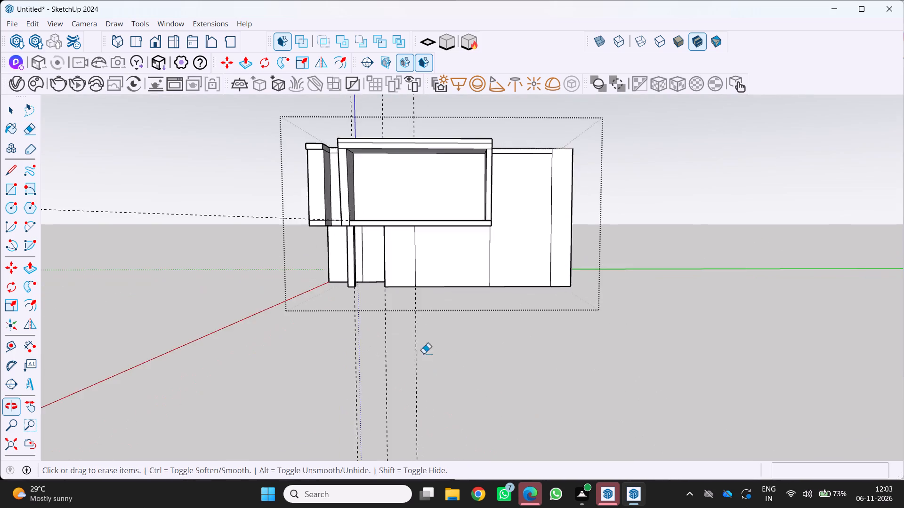
{"action": "scroll", "coordinate": [424, 353], "scroll_direction": "up", "scroll_amount": 7}
{"action": "middle_click_drag", "start_coordinate": [392, 287], "coordinate": [452, 345]}
{"action": "middle_click", "coordinate": [452, 345]}
{"action": "scroll", "coordinate": [412, 332], "scroll_direction": "up", "scroll_amount": 3}
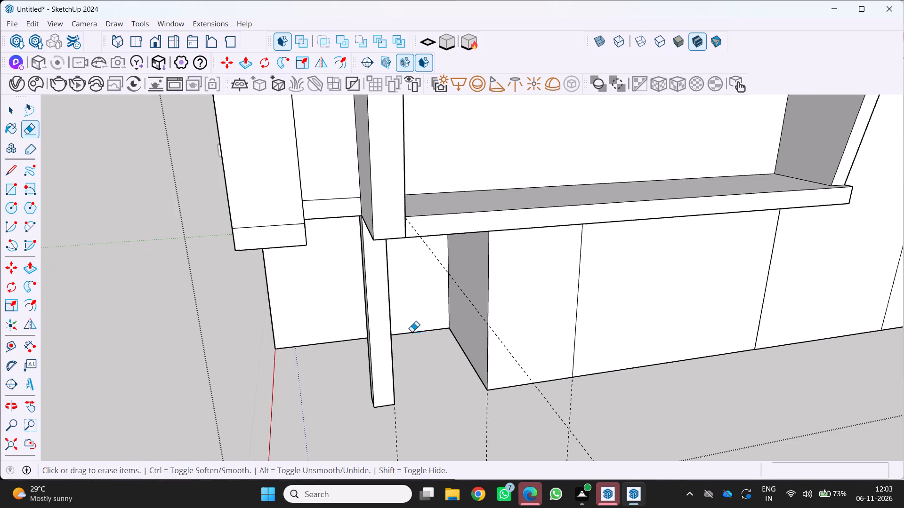
{"action": "middle_click_drag", "start_coordinate": [399, 329], "coordinate": [383, 325]}
{"action": "middle_click", "coordinate": [383, 325]}
{"action": "scroll", "coordinate": [395, 302], "scroll_direction": "down", "scroll_amount": 6}
{"action": "middle_click_drag", "start_coordinate": [412, 234], "coordinate": [421, 288]}
{"action": "middle_click", "coordinate": [421, 288]}
{"action": "middle_click_drag", "start_coordinate": [421, 289], "coordinate": [480, 378]}
{"action": "middle_click", "coordinate": [480, 379]}
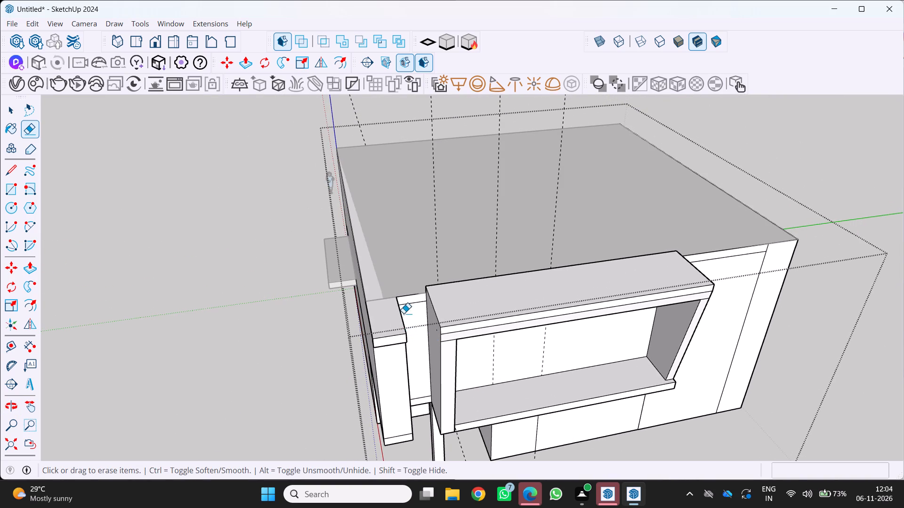
{"action": "scroll", "coordinate": [393, 303], "scroll_direction": "up", "scroll_amount": 1}
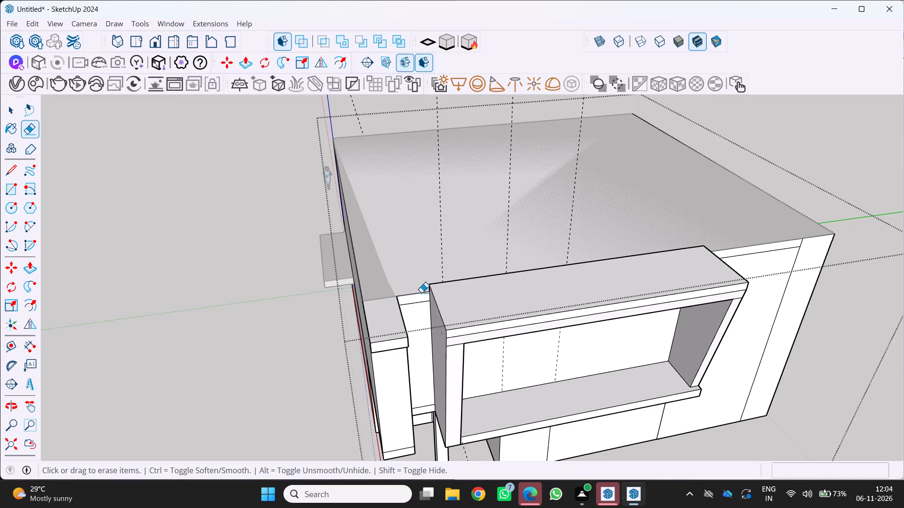
{"action": "middle_click_drag", "start_coordinate": [432, 299], "coordinate": [420, 280]}
{"action": "middle_click", "coordinate": [420, 280]}
{"action": "scroll", "coordinate": [499, 386], "scroll_direction": "down", "scroll_amount": 5}
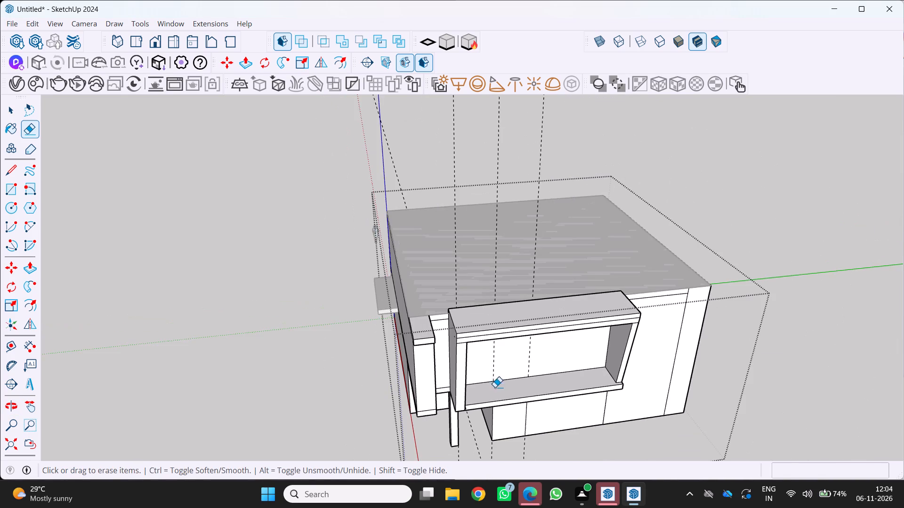
{"action": "middle_click_drag", "start_coordinate": [500, 364], "coordinate": [449, 285]}
{"action": "middle_click", "coordinate": [449, 285]}
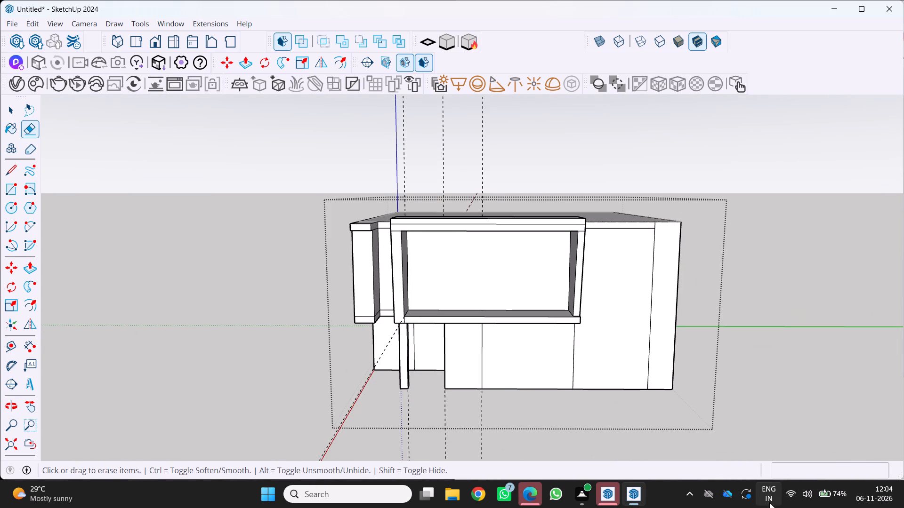
Examine the projecting upper frame and its slanted side panel next to the narrow fin from several angles.
{"action": "scroll", "coordinate": [842, 372], "scroll_direction": "up", "scroll_amount": 2}
{"action": "middle_click_drag", "start_coordinate": [681, 310], "coordinate": [815, 360], "text": "shift"}
{"action": "scroll", "coordinate": [562, 250], "scroll_direction": "up", "scroll_amount": 5}
{"action": "middle_click_drag", "start_coordinate": [509, 302], "coordinate": [543, 257]}
{"action": "scroll", "coordinate": [544, 257], "scroll_direction": "down", "scroll_amount": 5}
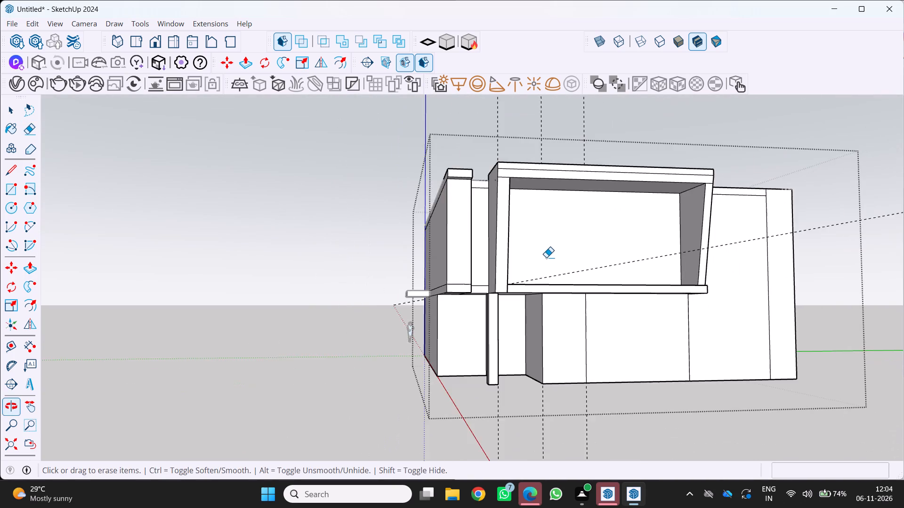
{"action": "middle_click_drag", "start_coordinate": [555, 265], "coordinate": [530, 313]}
{"action": "scroll", "coordinate": [276, 259], "scroll_direction": "down", "scroll_amount": 5}
{"action": "scroll", "coordinate": [281, 266], "scroll_direction": "up", "scroll_amount": 1}
{"action": "middle_click_drag", "start_coordinate": [281, 265], "coordinate": [238, 233]}
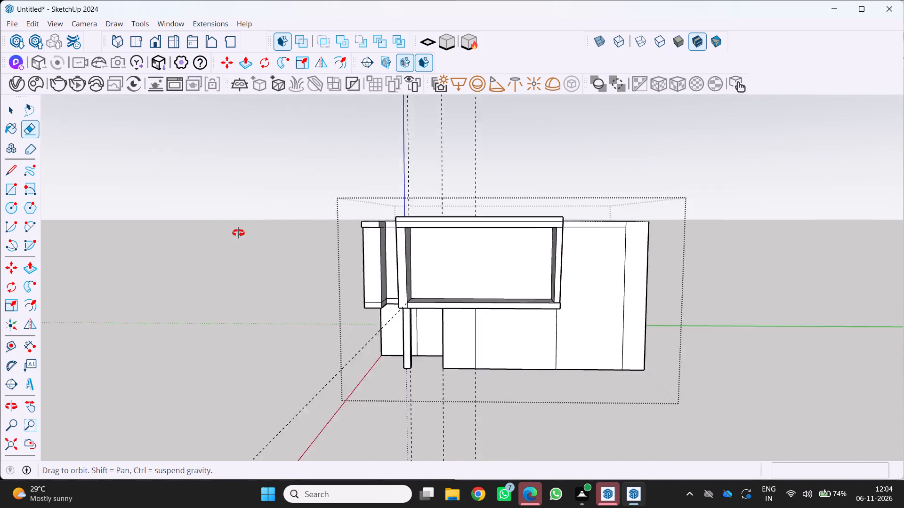
{"action": "middle_click_drag", "start_coordinate": [238, 233], "coordinate": [222, 228]}
{"action": "scroll", "coordinate": [283, 190], "scroll_direction": "up", "scroll_amount": 9}
{"action": "middle_click_drag", "start_coordinate": [354, 262], "coordinate": [293, 262]}
{"action": "middle_click", "coordinate": [291, 263]}
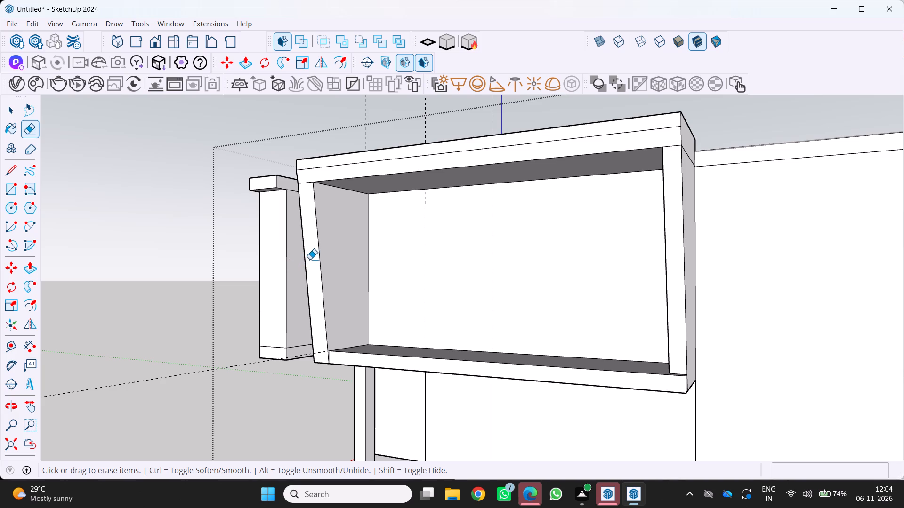
{"action": "scroll", "coordinate": [317, 255], "scroll_direction": "down", "scroll_amount": 5}
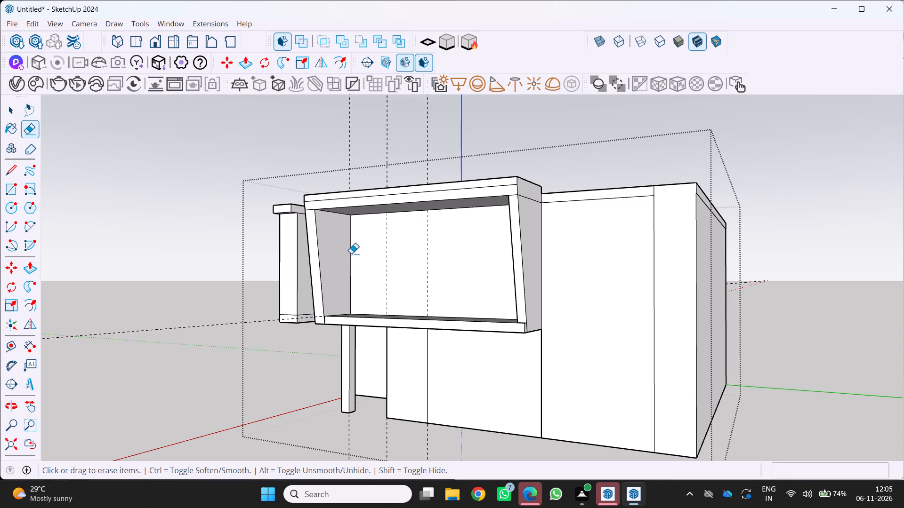
{"action": "scroll", "coordinate": [346, 257], "scroll_direction": "up", "scroll_amount": 3}
{"action": "middle_click_drag", "start_coordinate": [331, 260], "coordinate": [293, 293]}
{"action": "middle_click", "coordinate": [293, 293]}
{"action": "middle_click", "coordinate": [293, 291]}
{"action": "middle_click", "coordinate": [294, 288]}
{"action": "scroll", "coordinate": [298, 280], "scroll_direction": "up", "scroll_amount": 1}
{"action": "scroll", "coordinate": [300, 274], "scroll_direction": "down", "scroll_amount": 7}
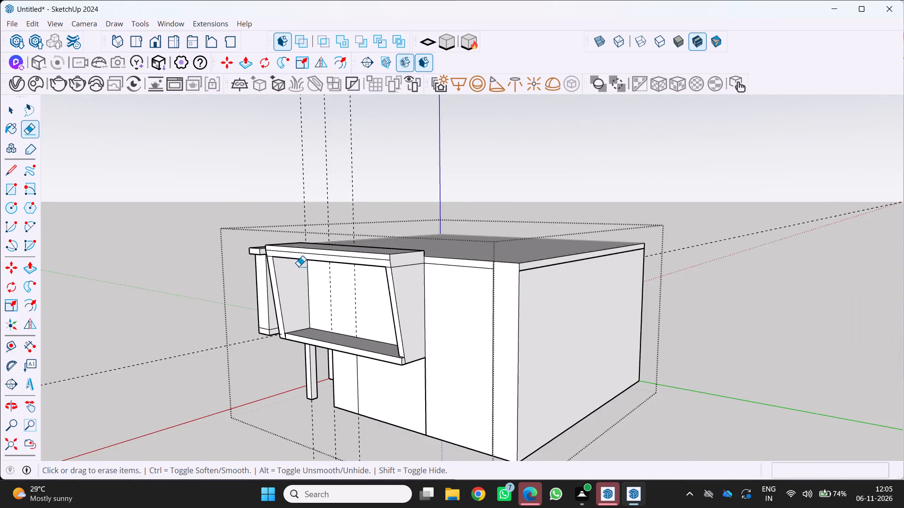
{"action": "scroll", "coordinate": [293, 265], "scroll_direction": "up", "scroll_amount": 4}
{"action": "middle_click_drag", "start_coordinate": [287, 264], "coordinate": [287, 247]}
{"action": "scroll", "coordinate": [287, 264], "scroll_direction": "up", "scroll_amount": 6}
{"action": "middle_click_drag", "start_coordinate": [267, 260], "coordinate": [234, 271]}
{"action": "scroll", "coordinate": [240, 256], "scroll_direction": "down", "scroll_amount": 6}
{"action": "scroll", "coordinate": [264, 266], "scroll_direction": "up", "scroll_amount": 2}
{"action": "middle_click_drag", "start_coordinate": [264, 266], "coordinate": [257, 268]}
{"action": "scroll", "coordinate": [257, 268], "scroll_direction": "up", "scroll_amount": 1}
{"action": "middle_click", "coordinate": [257, 268]}
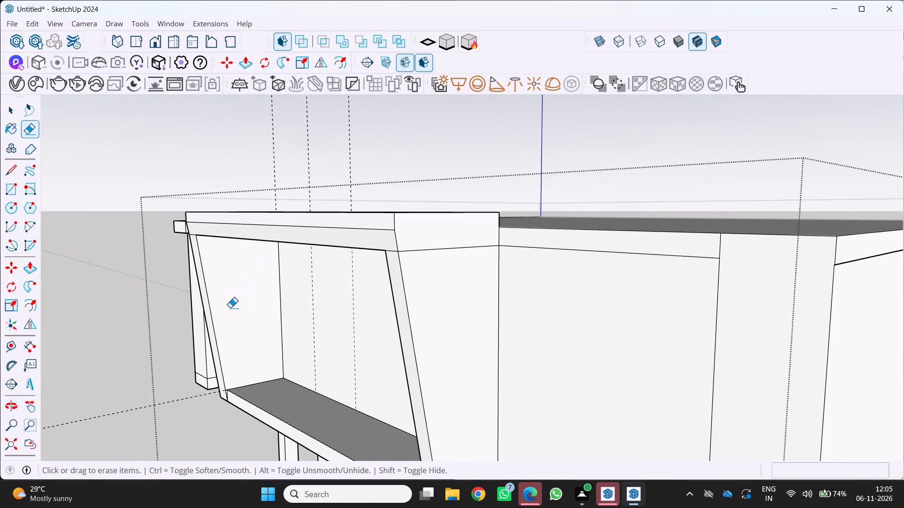
Place a guide line parallel to the slanted front edge of the upper frame's fin-side panel, offset about 0.13' inward.
{"action": "key", "text": "t"}
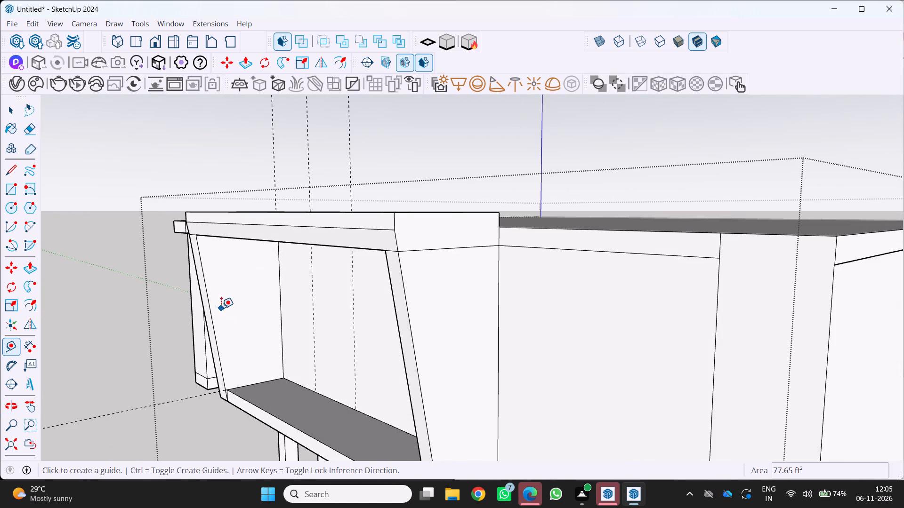
{"action": "left_click", "coordinate": [211, 315]}
{"action": "scroll", "coordinate": [231, 383], "scroll_direction": "up", "scroll_amount": 3}
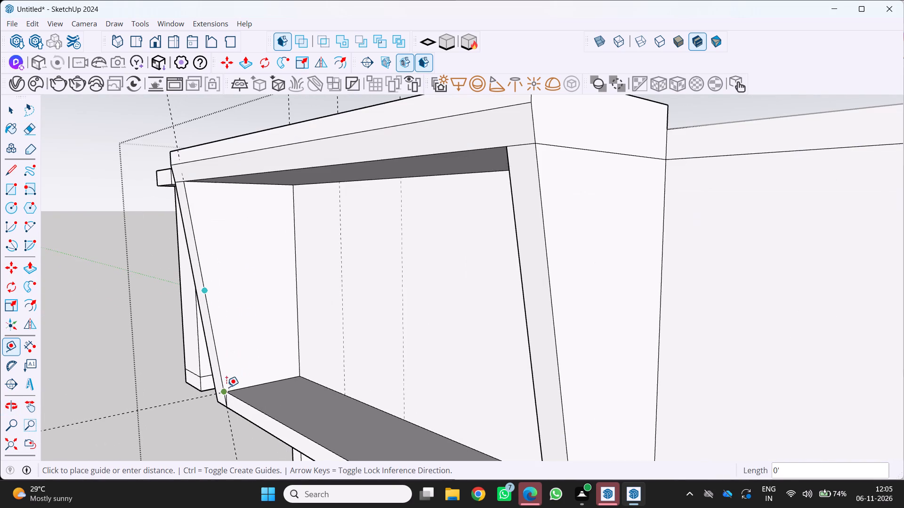
{"action": "scroll", "coordinate": [226, 391], "scroll_direction": "up", "scroll_amount": 2}
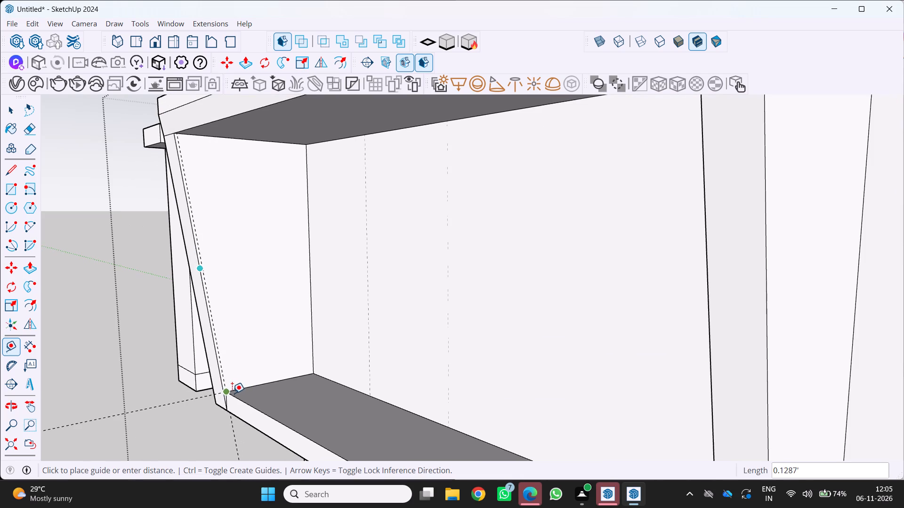
{"action": "left_click", "coordinate": [229, 392]}
Examine the new slanted guide against the upper frame's side panel and the rest of the front.
{"action": "scroll", "coordinate": [252, 332], "scroll_direction": "down", "scroll_amount": 7}
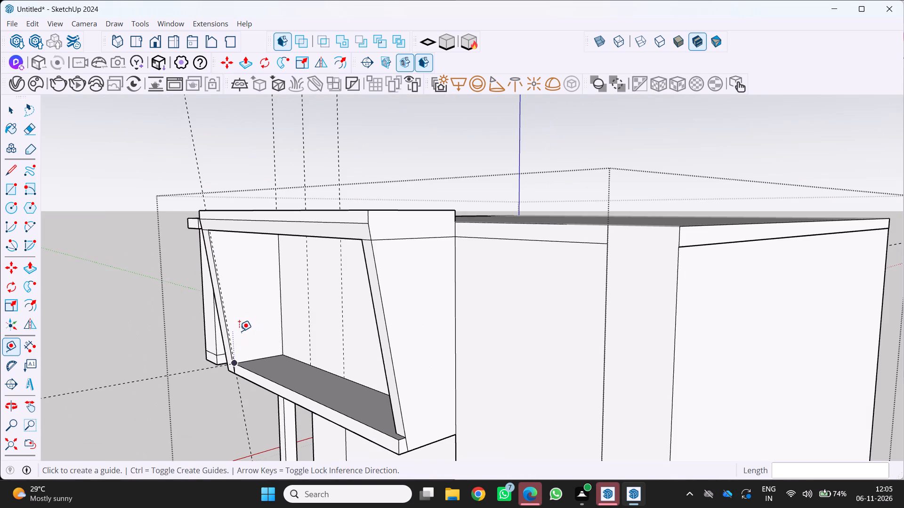
{"action": "scroll", "coordinate": [248, 335], "scroll_direction": "down", "scroll_amount": 2}
{"action": "middle_click", "coordinate": [253, 337]}
{"action": "middle_click_drag", "start_coordinate": [256, 338], "coordinate": [261, 339]}
{"action": "middle_click_drag", "start_coordinate": [263, 339], "coordinate": [405, 301]}
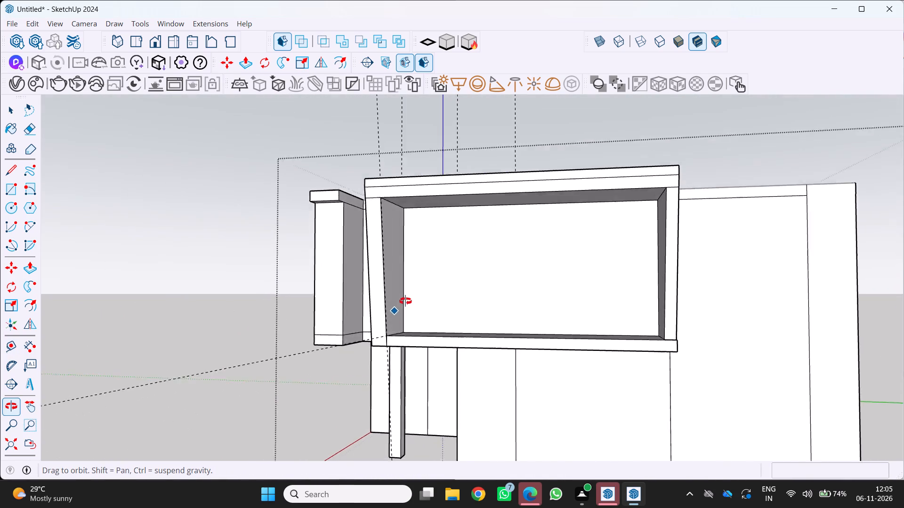
{"action": "middle_click_drag", "start_coordinate": [405, 301], "coordinate": [409, 294]}
{"action": "middle_click_drag", "start_coordinate": [409, 294], "coordinate": [405, 303]}
{"action": "middle_click", "coordinate": [404, 305]}
{"action": "middle_click", "coordinate": [401, 308]}
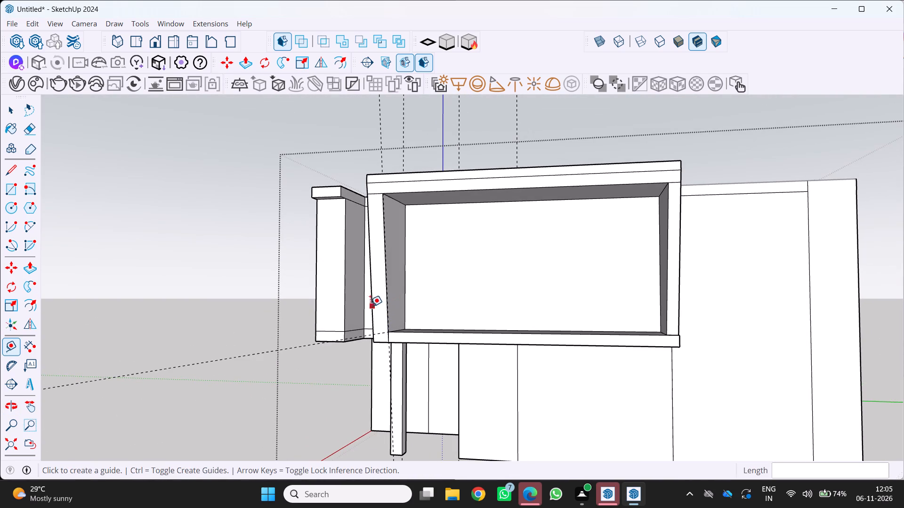
{"action": "scroll", "coordinate": [362, 300], "scroll_direction": "up", "scroll_amount": 2}
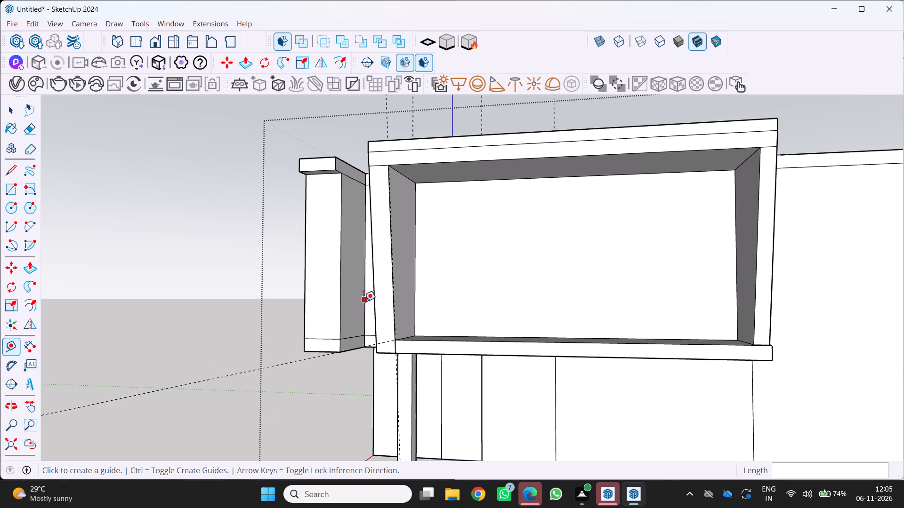
{"action": "scroll", "coordinate": [373, 288], "scroll_direction": "up", "scroll_amount": 1}
{"action": "middle_click_drag", "start_coordinate": [394, 290], "coordinate": [345, 303]}
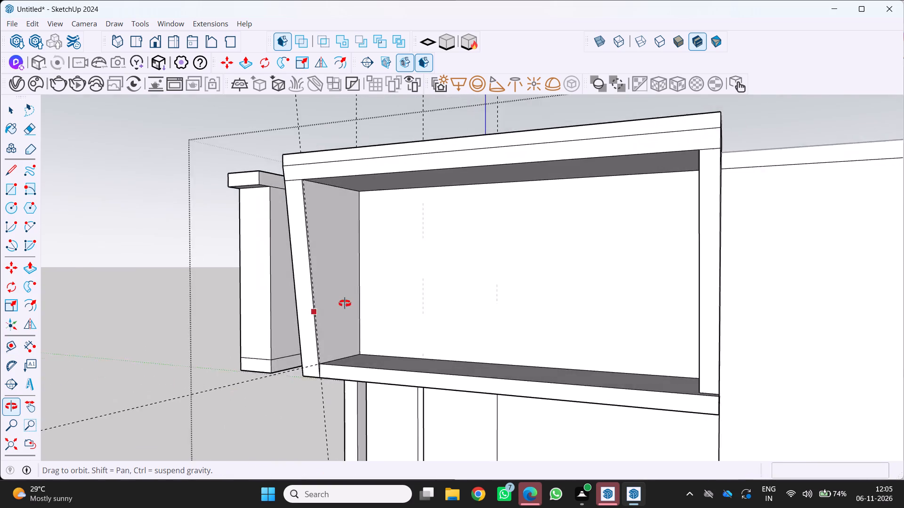
{"action": "middle_click_drag", "start_coordinate": [345, 303], "coordinate": [324, 301]}
{"action": "middle_click", "coordinate": [324, 301]}
{"action": "middle_click", "coordinate": [324, 301]}
{"action": "middle_click", "coordinate": [324, 301]}
{"action": "middle_click", "coordinate": [324, 301]}
{"action": "scroll", "coordinate": [334, 287], "scroll_direction": "down", "scroll_amount": 4}
{"action": "middle_click_drag", "start_coordinate": [439, 278], "coordinate": [356, 301]}
{"action": "middle_click", "coordinate": [356, 301]}
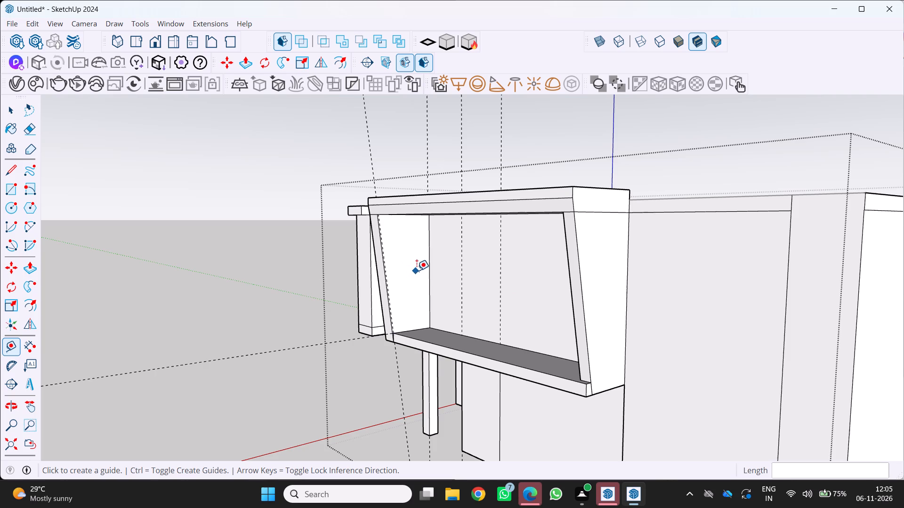
{"action": "scroll", "coordinate": [417, 270], "scroll_direction": "down", "scroll_amount": 4}
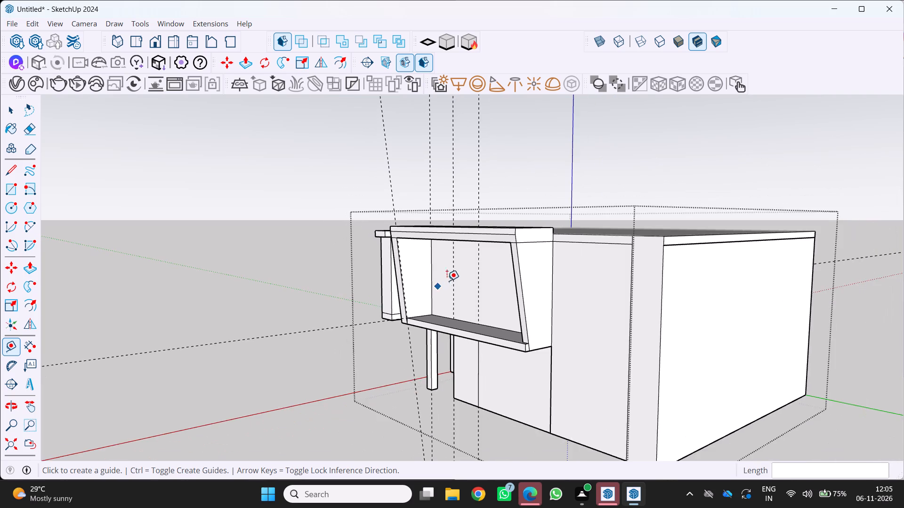
{"action": "middle_click_drag", "start_coordinate": [448, 279], "coordinate": [516, 254]}
{"action": "scroll", "coordinate": [484, 253], "scroll_direction": "up", "scroll_amount": 3}
{"action": "scroll", "coordinate": [469, 257], "scroll_direction": "down", "scroll_amount": 4}
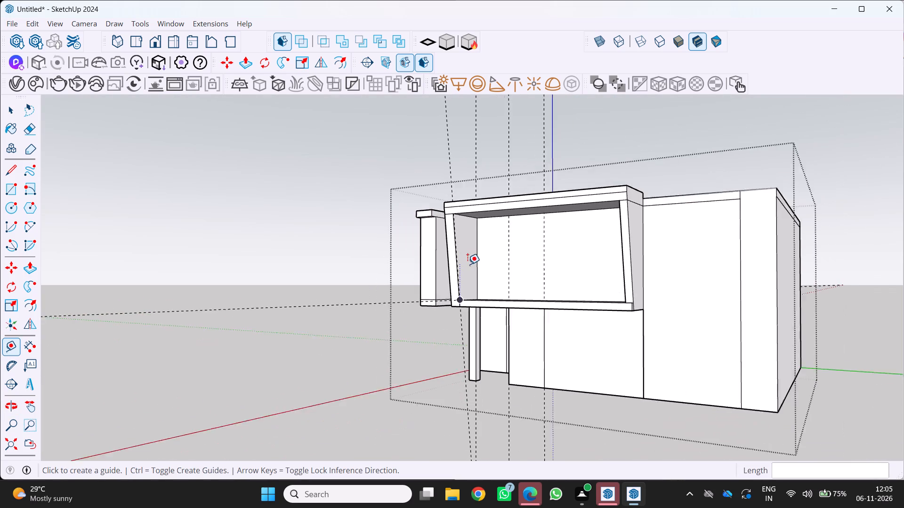
{"action": "scroll", "coordinate": [465, 262], "scroll_direction": "down", "scroll_amount": 3}
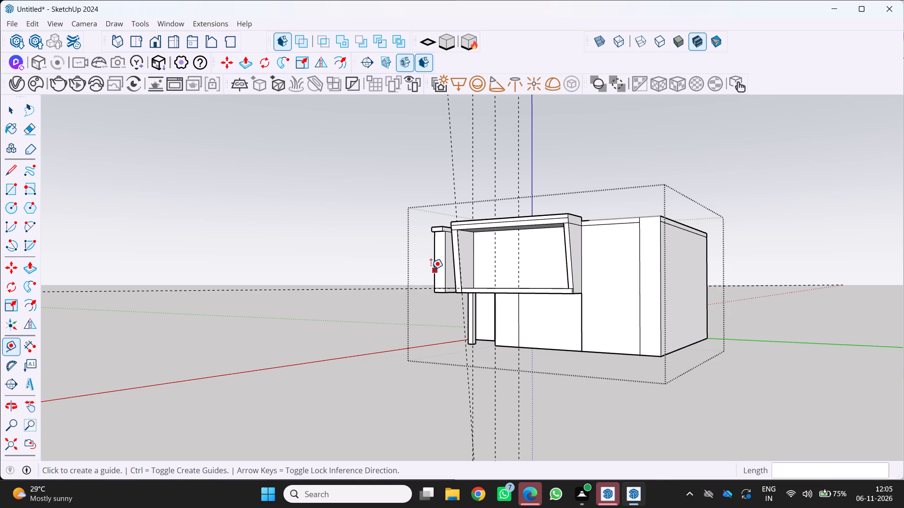
Examine the narrow fin and the upper frame's slanted side panel with its guide close up from several angles.
{"action": "scroll", "coordinate": [456, 257], "scroll_direction": "up", "scroll_amount": 12}
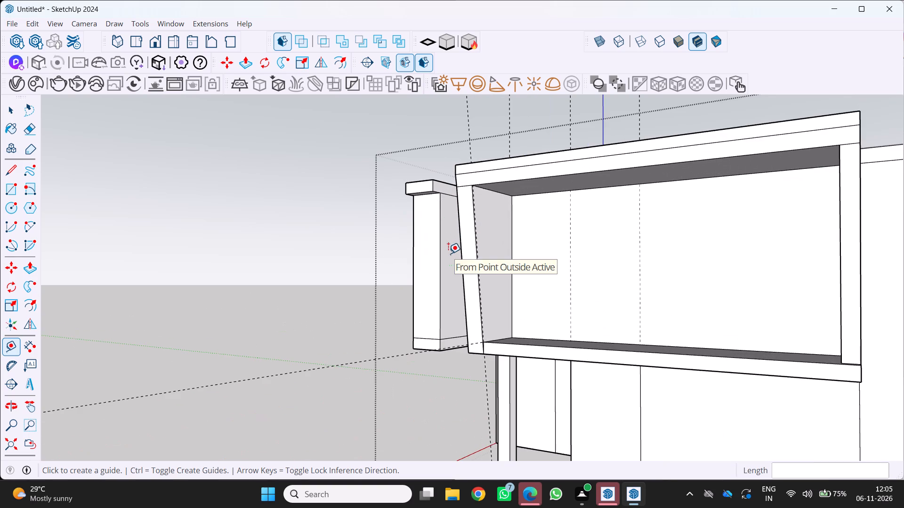
{"action": "scroll", "coordinate": [444, 259], "scroll_direction": "up", "scroll_amount": 1}
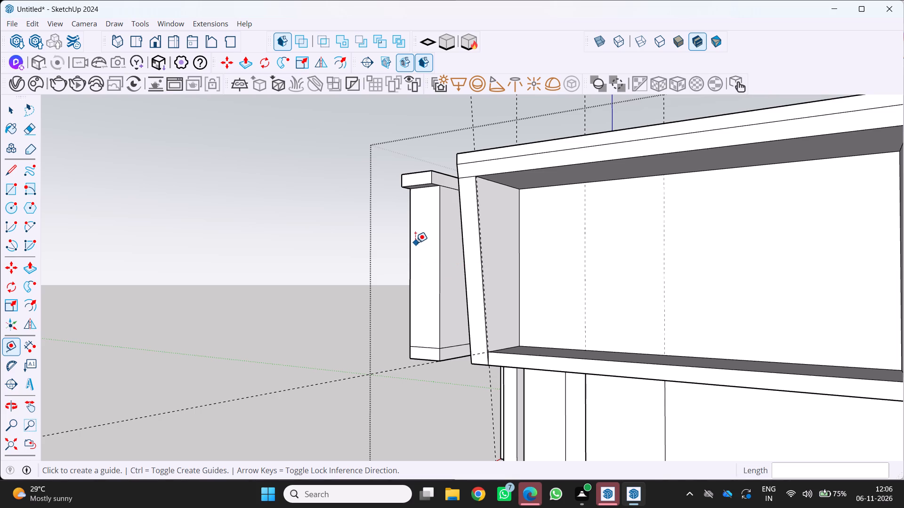
{"action": "scroll", "coordinate": [430, 289], "scroll_direction": "up", "scroll_amount": 3}
{"action": "middle_click_drag", "start_coordinate": [428, 295], "coordinate": [402, 313]}
{"action": "scroll", "coordinate": [407, 310], "scroll_direction": "up", "scroll_amount": 1}
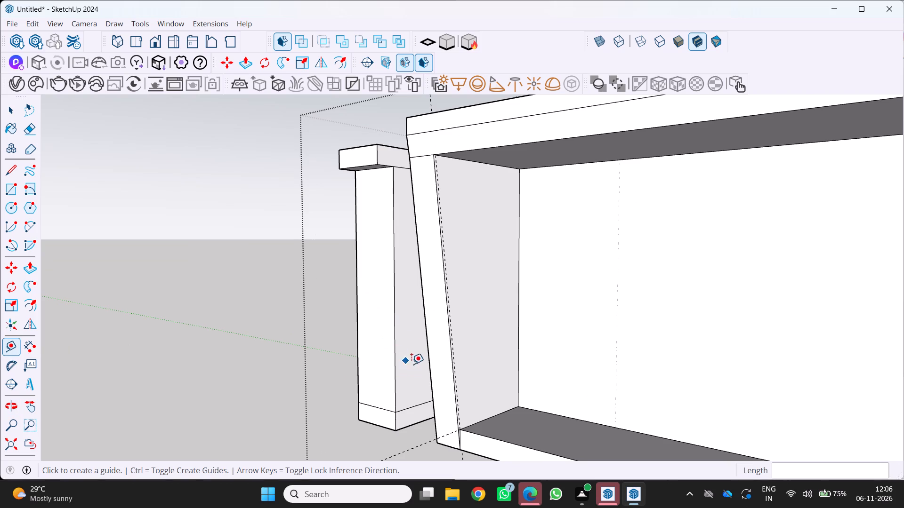
{"action": "scroll", "coordinate": [391, 378], "scroll_direction": "up", "scroll_amount": 4}
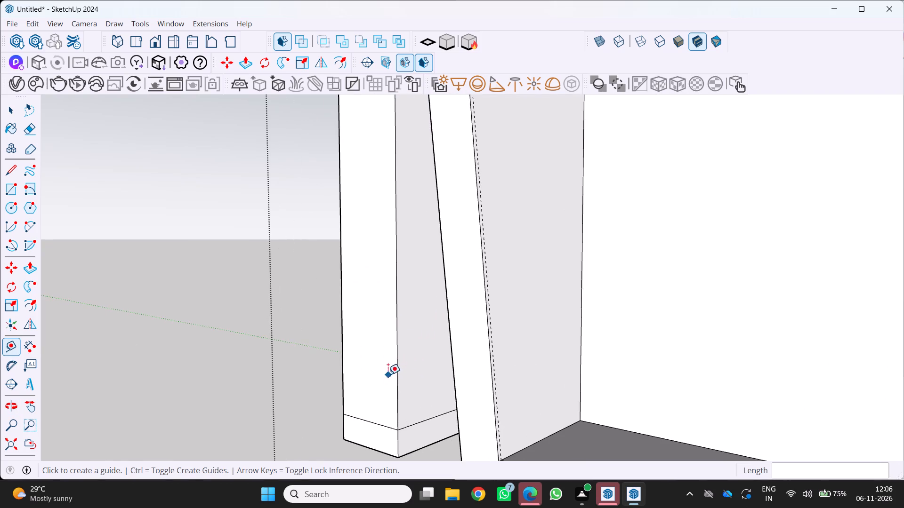
{"action": "middle_click_drag", "start_coordinate": [390, 375], "coordinate": [342, 396]}
{"action": "middle_click", "coordinate": [342, 396]}
{"action": "middle_click", "coordinate": [341, 397]}
{"action": "scroll", "coordinate": [341, 398], "scroll_direction": "up", "scroll_amount": 1}
{"action": "key", "text": "t"}
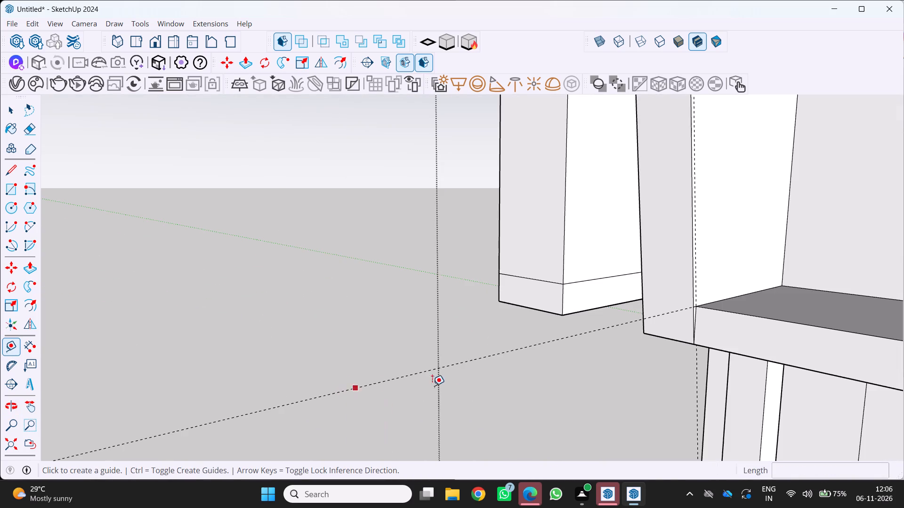
{"action": "scroll", "coordinate": [526, 303], "scroll_direction": "down", "scroll_amount": 5}
{"action": "middle_click_drag", "start_coordinate": [476, 338], "coordinate": [434, 372]}
{"action": "scroll", "coordinate": [448, 326], "scroll_direction": "down", "scroll_amount": 7}
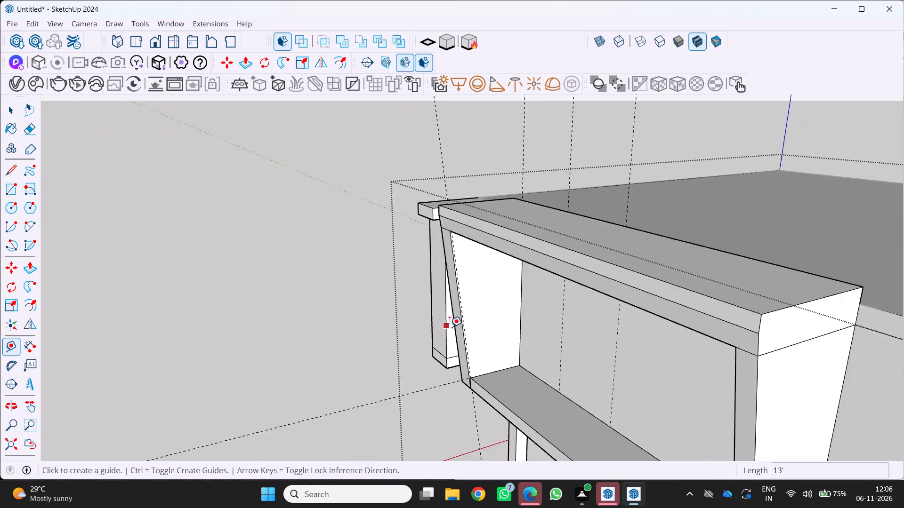
{"action": "scroll", "coordinate": [436, 323], "scroll_direction": "up", "scroll_amount": 7}
{"action": "middle_click_drag", "start_coordinate": [444, 321], "coordinate": [495, 296]}
{"action": "scroll", "coordinate": [490, 301], "scroll_direction": "up", "scroll_amount": 1}
{"action": "scroll", "coordinate": [533, 266], "scroll_direction": "up", "scroll_amount": 3}
{"action": "scroll", "coordinate": [522, 271], "scroll_direction": "down", "scroll_amount": 11}
{"action": "middle_click_drag", "start_coordinate": [508, 278], "coordinate": [423, 357], "text": "shift"}
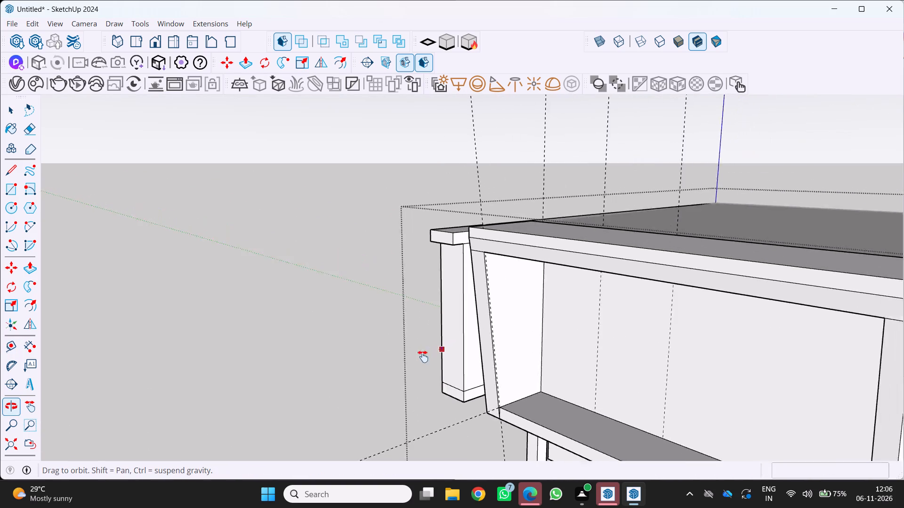
{"action": "middle_click_drag", "start_coordinate": [423, 357], "coordinate": [402, 361], "text": "shift"}
{"action": "scroll", "coordinate": [420, 357], "scroll_direction": "up", "scroll_amount": 8}
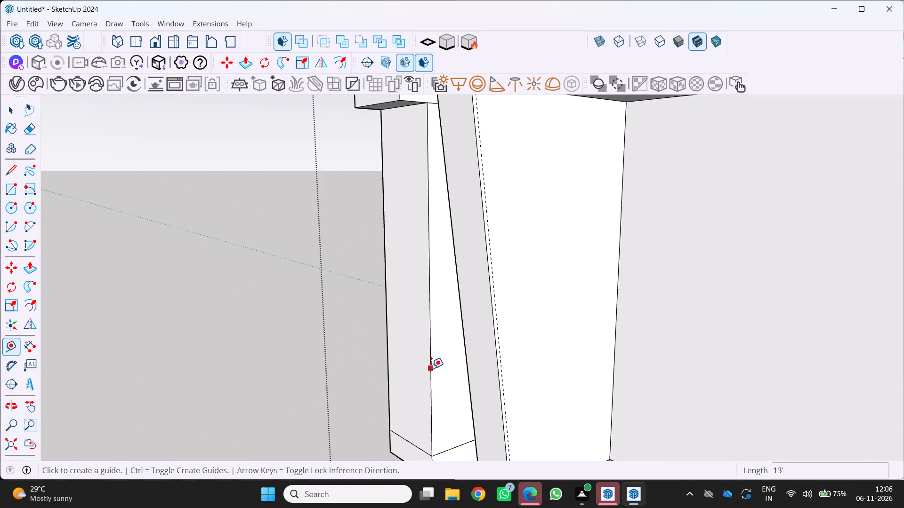
{"action": "scroll", "coordinate": [430, 365], "scroll_direction": "down", "scroll_amount": 18}
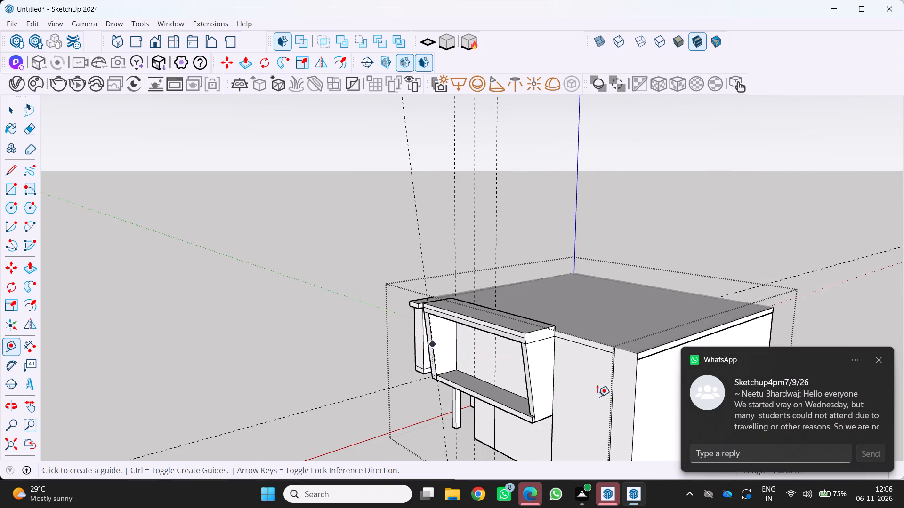
Dismiss the incoming chat notification covering the model.
{"action": "left_click", "coordinate": [881, 359]}
Examine the gap between the narrow fin and the projecting upper frame from the front, above and below.
{"action": "scroll", "coordinate": [485, 357], "scroll_direction": "down", "scroll_amount": 5}
{"action": "scroll", "coordinate": [342, 351], "scroll_direction": "up", "scroll_amount": 7}
{"action": "middle_click_drag", "start_coordinate": [342, 350], "coordinate": [439, 327]}
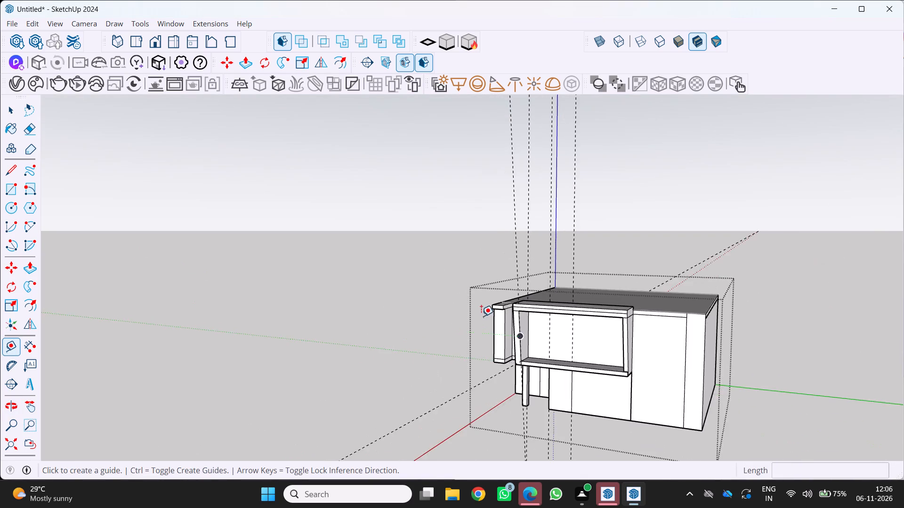
{"action": "scroll", "coordinate": [481, 316], "scroll_direction": "up", "scroll_amount": 6}
{"action": "middle_click_drag", "start_coordinate": [483, 334], "coordinate": [477, 344]}
{"action": "middle_click", "coordinate": [475, 343]}
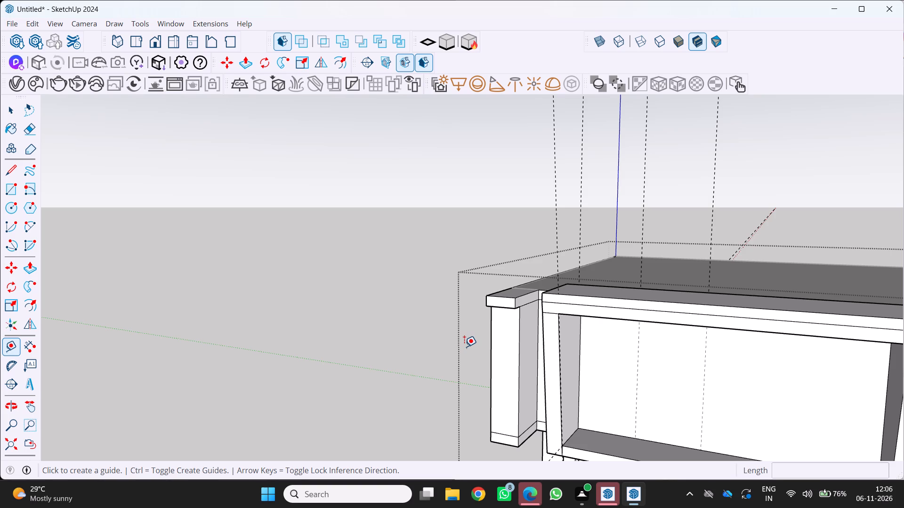
{"action": "scroll", "coordinate": [482, 336], "scroll_direction": "up", "scroll_amount": 4}
{"action": "middle_click_drag", "start_coordinate": [518, 319], "coordinate": [442, 291]}
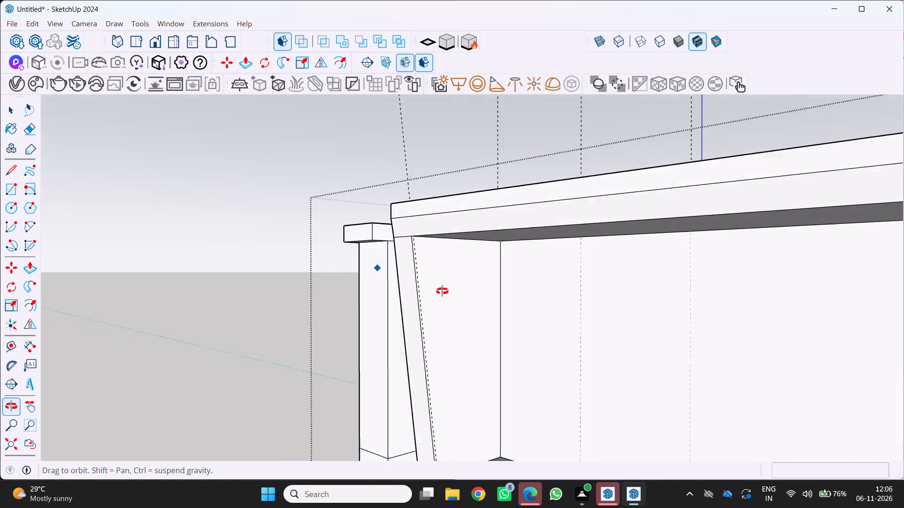
{"action": "middle_click_drag", "start_coordinate": [442, 291], "coordinate": [440, 289]}
{"action": "scroll", "coordinate": [366, 291], "scroll_direction": "up", "scroll_amount": 8}
{"action": "scroll", "coordinate": [375, 254], "scroll_direction": "down", "scroll_amount": 17}
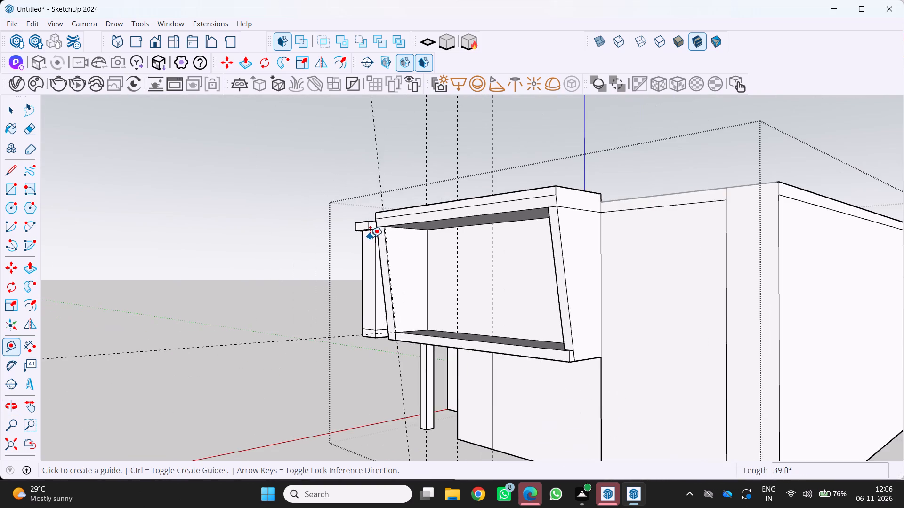
{"action": "middle_click_drag", "start_coordinate": [369, 237], "coordinate": [377, 248]}
{"action": "middle_click", "coordinate": [377, 248]}
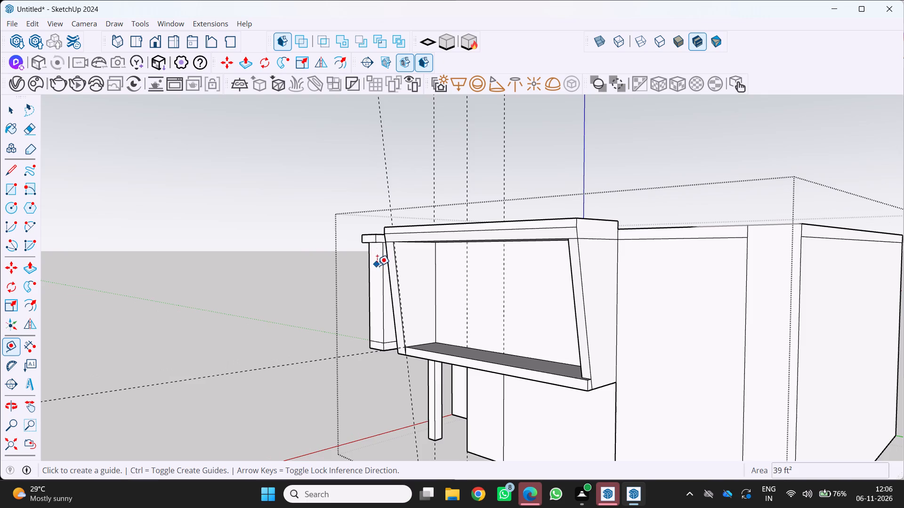
{"action": "scroll", "coordinate": [373, 270], "scroll_direction": "up", "scroll_amount": 5}
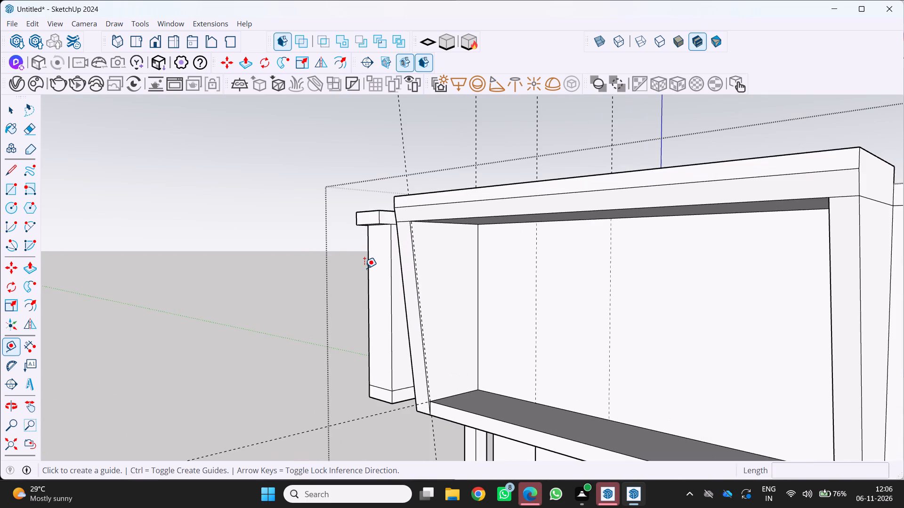
{"action": "scroll", "coordinate": [364, 267], "scroll_direction": "down", "scroll_amount": 5}
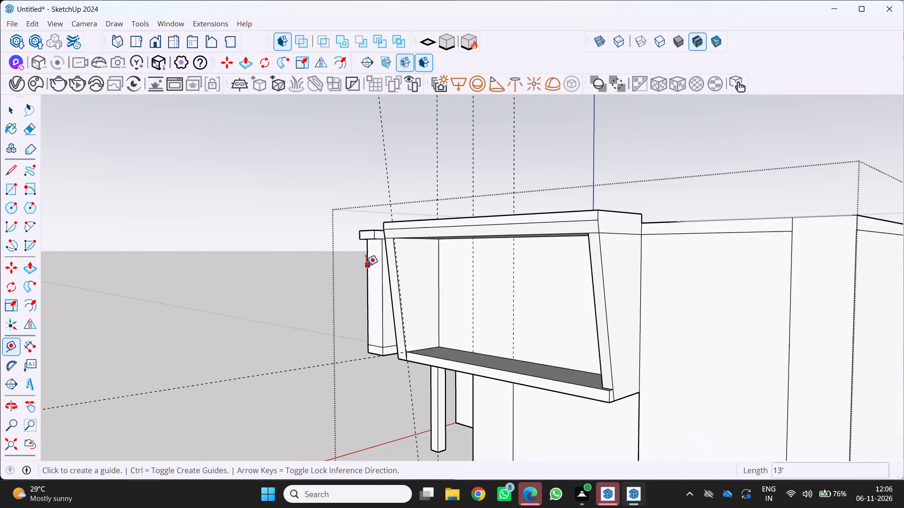
{"action": "scroll", "coordinate": [379, 282], "scroll_direction": "up", "scroll_amount": 1}
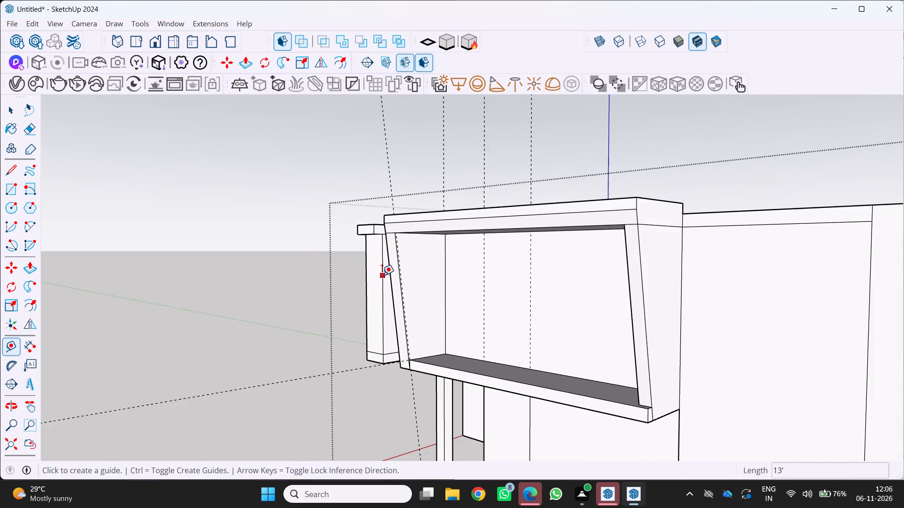
{"action": "scroll", "coordinate": [382, 276], "scroll_direction": "up", "scroll_amount": 20}
{"action": "scroll", "coordinate": [382, 276], "scroll_direction": "up", "scroll_amount": 1}
{"action": "middle_click_drag", "start_coordinate": [398, 260], "coordinate": [480, 293]}
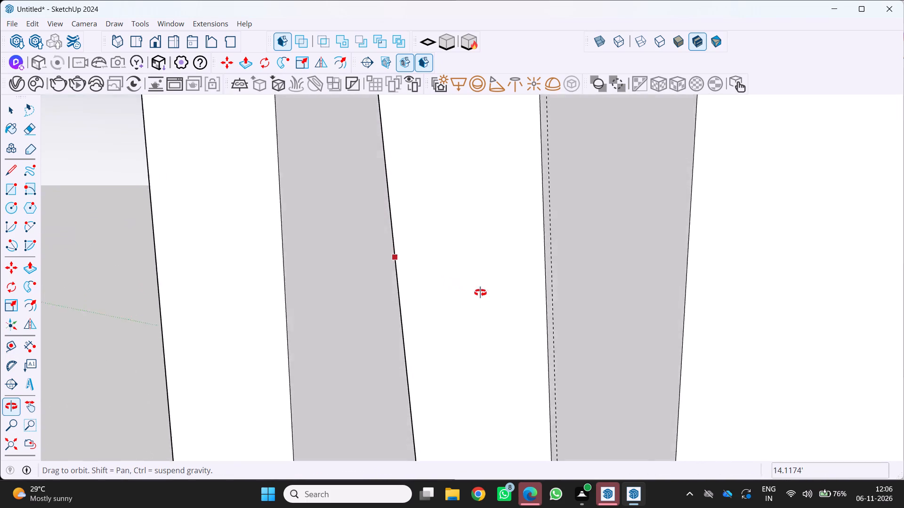
{"action": "middle_click_drag", "start_coordinate": [480, 293], "coordinate": [550, 312]}
{"action": "middle_click", "coordinate": [549, 311]}
{"action": "scroll", "coordinate": [533, 302], "scroll_direction": "up", "scroll_amount": 1}
{"action": "scroll", "coordinate": [452, 303], "scroll_direction": "down", "scroll_amount": 18}
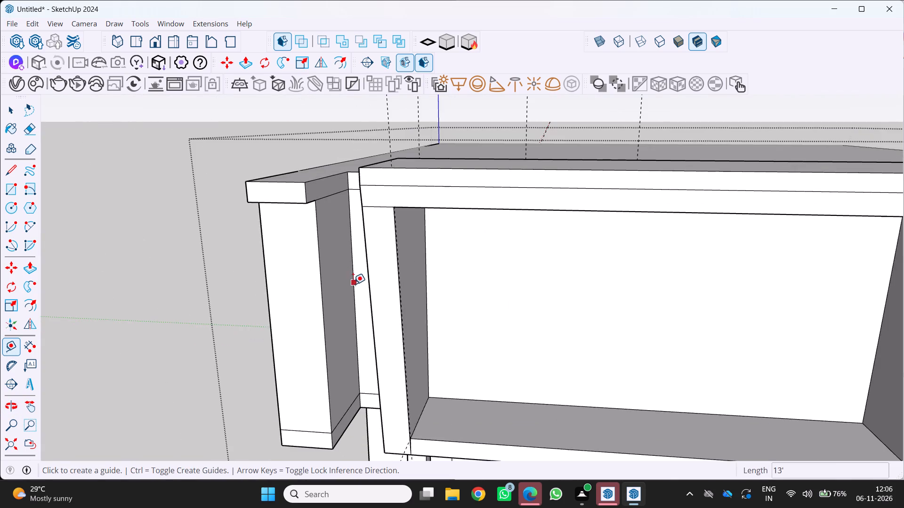
{"action": "scroll", "coordinate": [350, 285], "scroll_direction": "down", "scroll_amount": 10}
{"action": "middle_click_drag", "start_coordinate": [333, 280], "coordinate": [265, 284]}
{"action": "middle_click", "coordinate": [265, 284]}
{"action": "scroll", "coordinate": [284, 281], "scroll_direction": "up", "scroll_amount": 1}
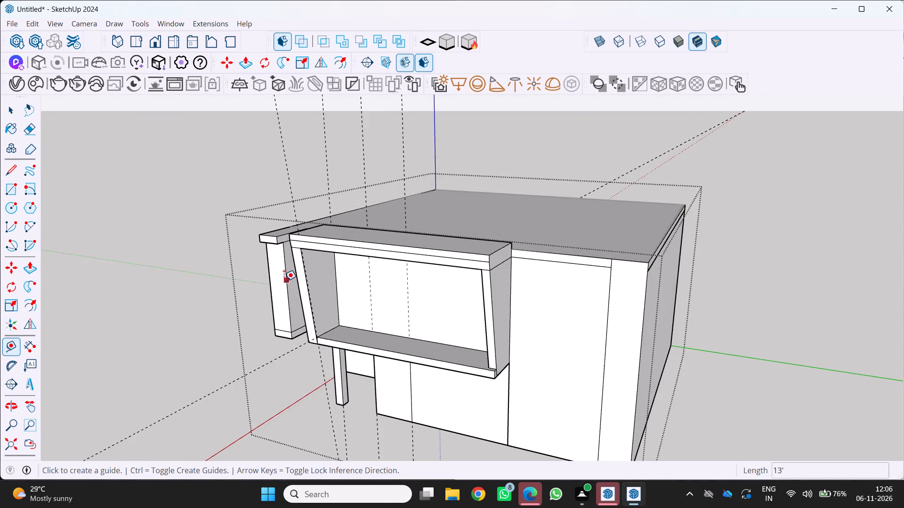
Examine the whole block from above, from the front and from farther away alongside the ribbed slab.
{"action": "scroll", "coordinate": [283, 281], "scroll_direction": "down", "scroll_amount": 5}
{"action": "middle_click_drag", "start_coordinate": [320, 274], "coordinate": [250, 278]}
{"action": "middle_click", "coordinate": [250, 278]}
{"action": "middle_click", "coordinate": [249, 279]}
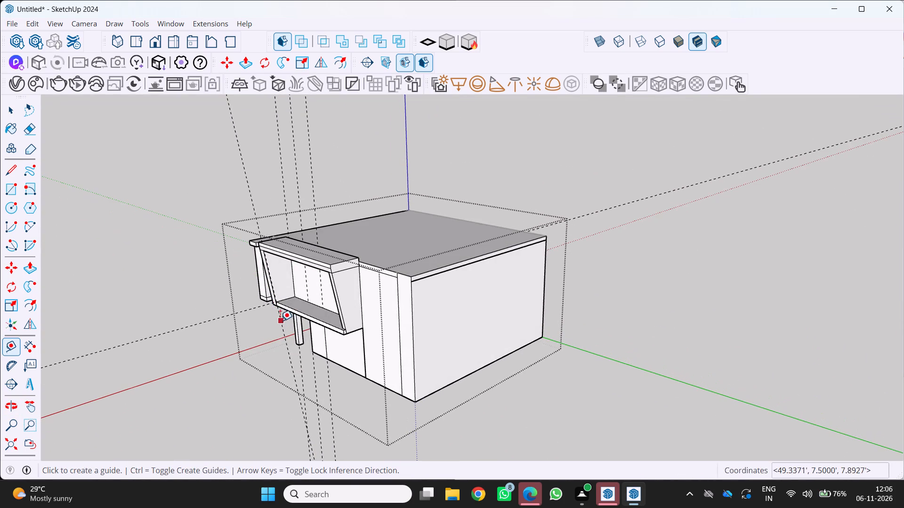
{"action": "scroll", "coordinate": [280, 312], "scroll_direction": "down", "scroll_amount": 11}
{"action": "scroll", "coordinate": [319, 328], "scroll_direction": "up", "scroll_amount": 2}
{"action": "scroll", "coordinate": [257, 287], "scroll_direction": "up", "scroll_amount": 9}
{"action": "middle_click_drag", "start_coordinate": [275, 314], "coordinate": [390, 304]}
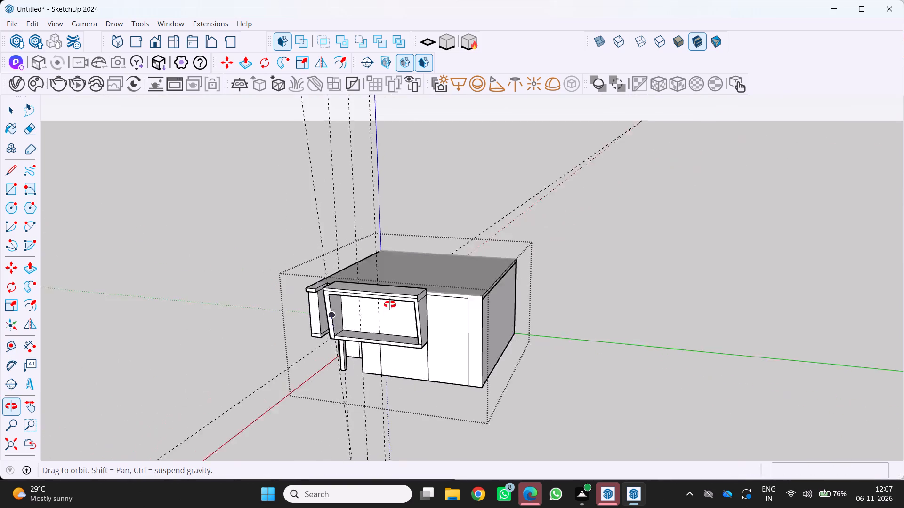
{"action": "middle_click_drag", "start_coordinate": [390, 304], "coordinate": [404, 298]}
{"action": "scroll", "coordinate": [409, 296], "scroll_direction": "up", "scroll_amount": 1}
{"action": "scroll", "coordinate": [394, 291], "scroll_direction": "down", "scroll_amount": 6}
{"action": "scroll", "coordinate": [342, 293], "scroll_direction": "down", "scroll_amount": 5}
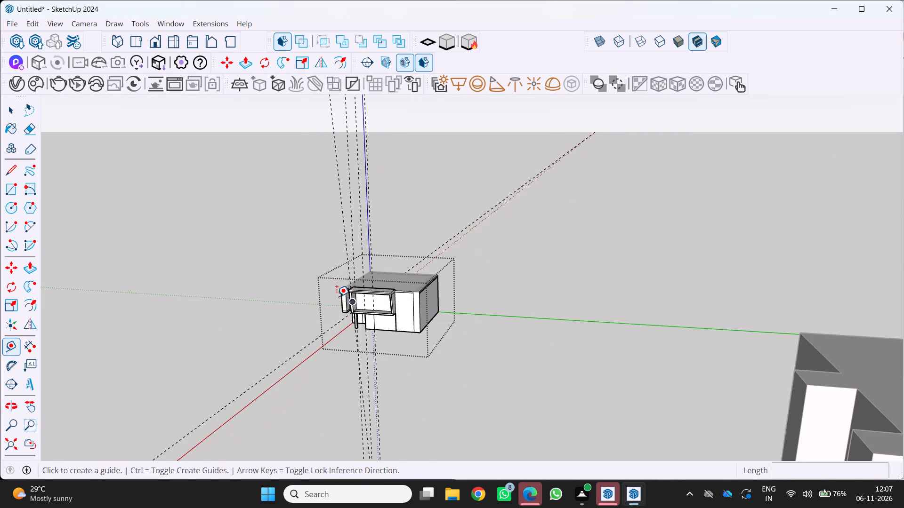
{"action": "scroll", "coordinate": [349, 308], "scroll_direction": "up", "scroll_amount": 3}
{"action": "middle_click_drag", "start_coordinate": [403, 325], "coordinate": [539, 276]}
{"action": "middle_click", "coordinate": [539, 276]}
{"action": "scroll", "coordinate": [426, 274], "scroll_direction": "down", "scroll_amount": 6}
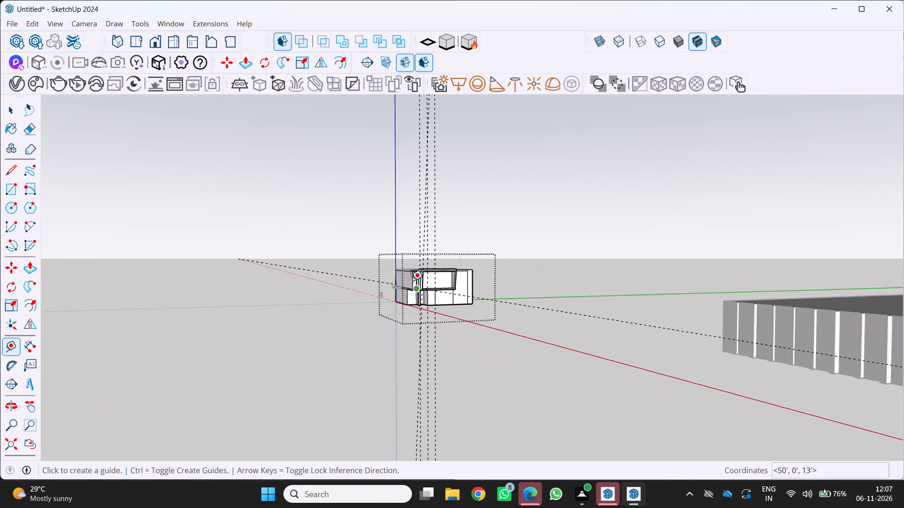
{"action": "middle_click_drag", "start_coordinate": [410, 281], "coordinate": [363, 333]}
{"action": "middle_click_drag", "start_coordinate": [363, 333], "coordinate": [350, 325]}
{"action": "scroll", "coordinate": [346, 292], "scroll_direction": "down", "scroll_amount": 6}
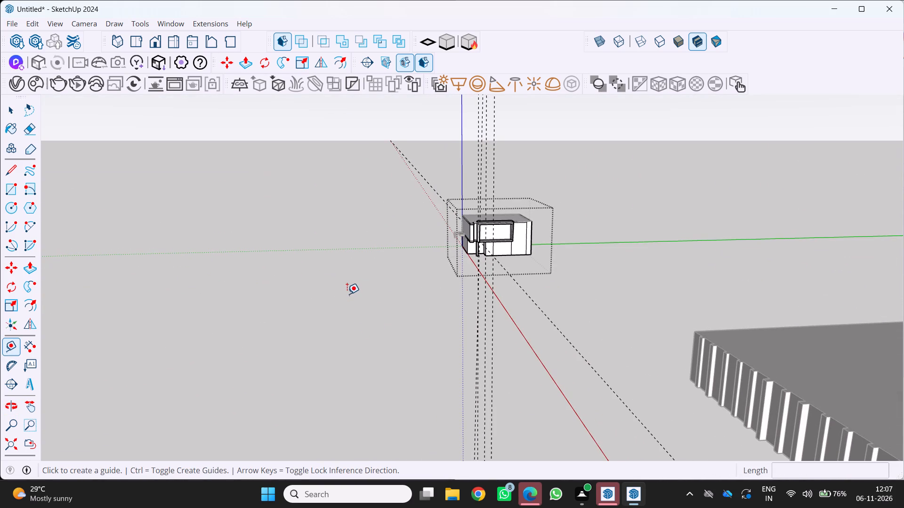
{"action": "middle_click_drag", "start_coordinate": [347, 294], "coordinate": [227, 379], "text": "shift"}
{"action": "scroll", "coordinate": [286, 314], "scroll_direction": "up", "scroll_amount": 5}
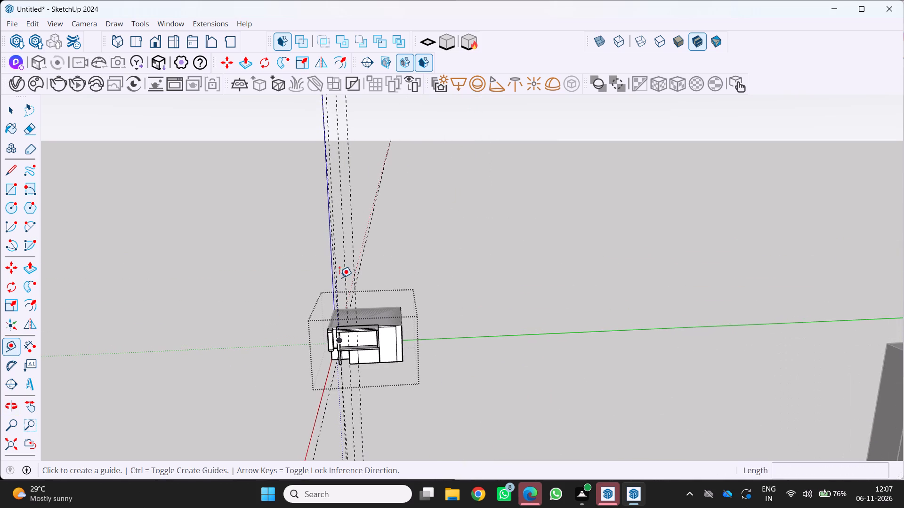
Delete all the guide lines in the model.
{"action": "left_click", "coordinate": [31, 26]}
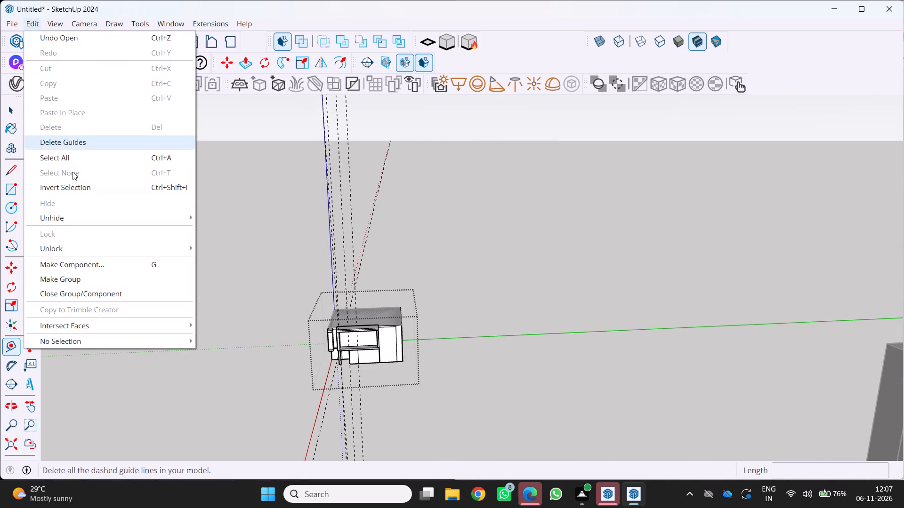
{"action": "left_click", "coordinate": [66, 142]}
Examine the block's projecting upper frame, narrow fin and roof from the front and above.
{"action": "scroll", "coordinate": [274, 327], "scroll_direction": "up", "scroll_amount": 9}
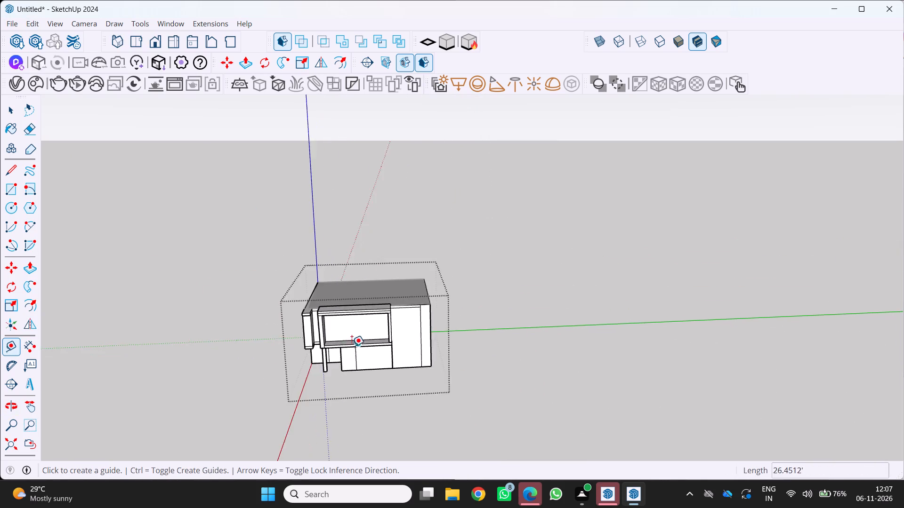
{"action": "scroll", "coordinate": [352, 346], "scroll_direction": "up", "scroll_amount": 12}
{"action": "middle_click_drag", "start_coordinate": [297, 325], "coordinate": [221, 330]}
{"action": "scroll", "coordinate": [221, 330], "scroll_direction": "up", "scroll_amount": 1}
{"action": "middle_click", "coordinate": [221, 330]}
{"action": "scroll", "coordinate": [220, 309], "scroll_direction": "down", "scroll_amount": 8}
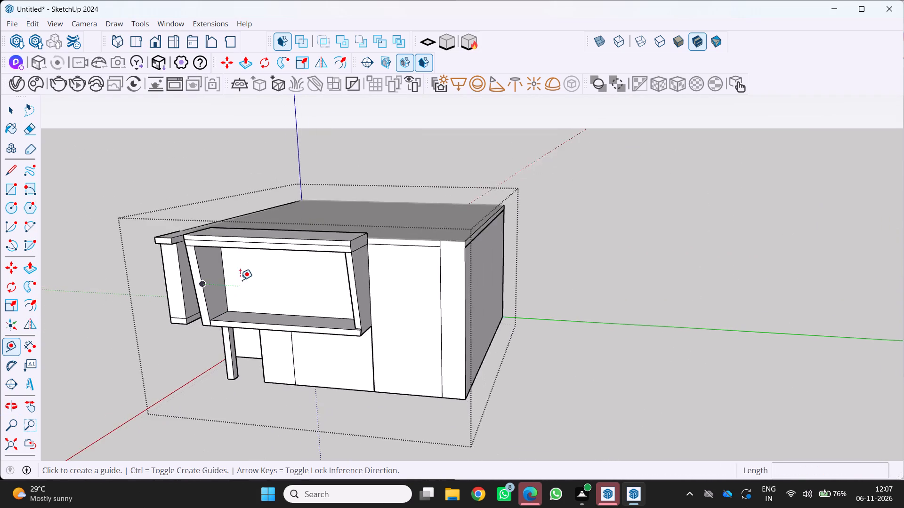
{"action": "scroll", "coordinate": [240, 280], "scroll_direction": "down", "scroll_amount": 4}
{"action": "scroll", "coordinate": [320, 331], "scroll_direction": "up", "scroll_amount": 4}
{"action": "middle_click_drag", "start_coordinate": [303, 332], "coordinate": [249, 371]}
{"action": "scroll", "coordinate": [279, 365], "scroll_direction": "up", "scroll_amount": 1}
{"action": "scroll", "coordinate": [181, 262], "scroll_direction": "up", "scroll_amount": 9}
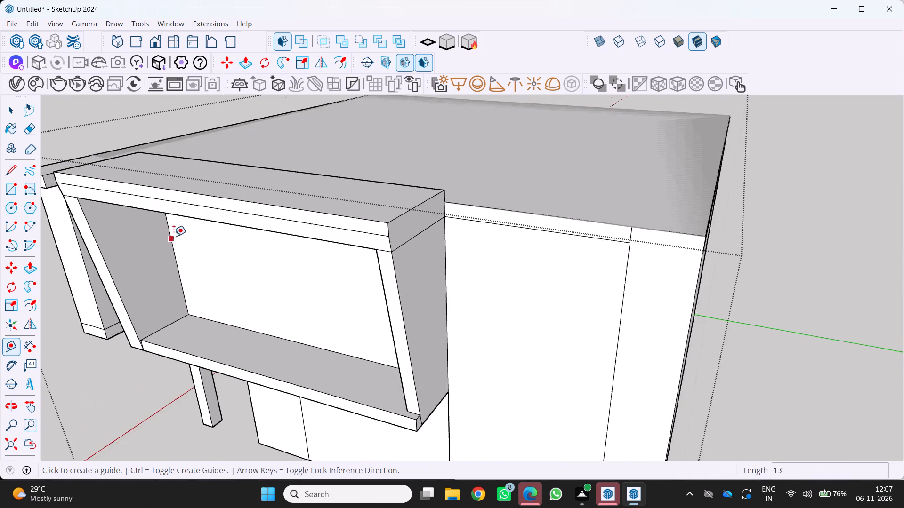
{"action": "middle_click_drag", "start_coordinate": [173, 236], "coordinate": [428, 262]}
{"action": "middle_click", "coordinate": [428, 262]}
{"action": "scroll", "coordinate": [429, 271], "scroll_direction": "down", "scroll_amount": 12}
{"action": "scroll", "coordinate": [444, 294], "scroll_direction": "up", "scroll_amount": 1}
{"action": "middle_click_drag", "start_coordinate": [443, 295], "coordinate": [341, 248]}
{"action": "scroll", "coordinate": [388, 269], "scroll_direction": "up", "scroll_amount": 4}
{"action": "middle_click_drag", "start_coordinate": [398, 273], "coordinate": [291, 300]}
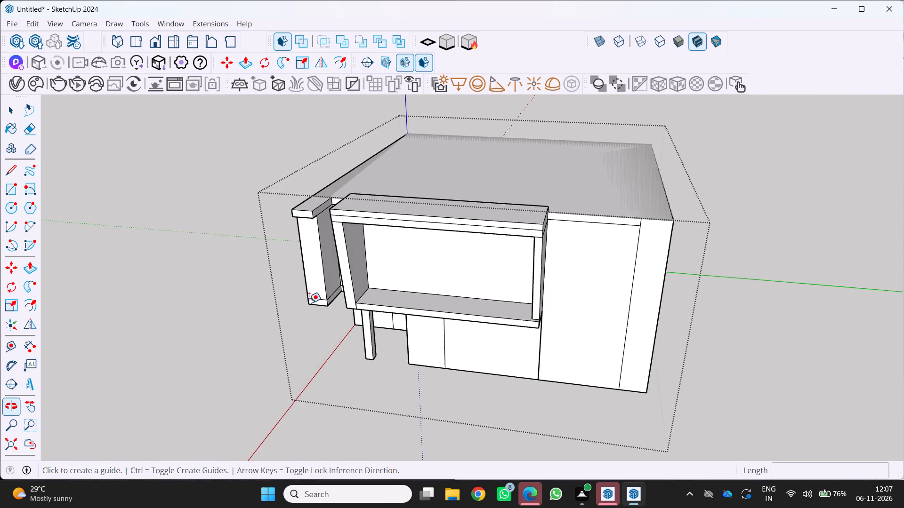
{"action": "scroll", "coordinate": [311, 303], "scroll_direction": "up", "scroll_amount": 3}
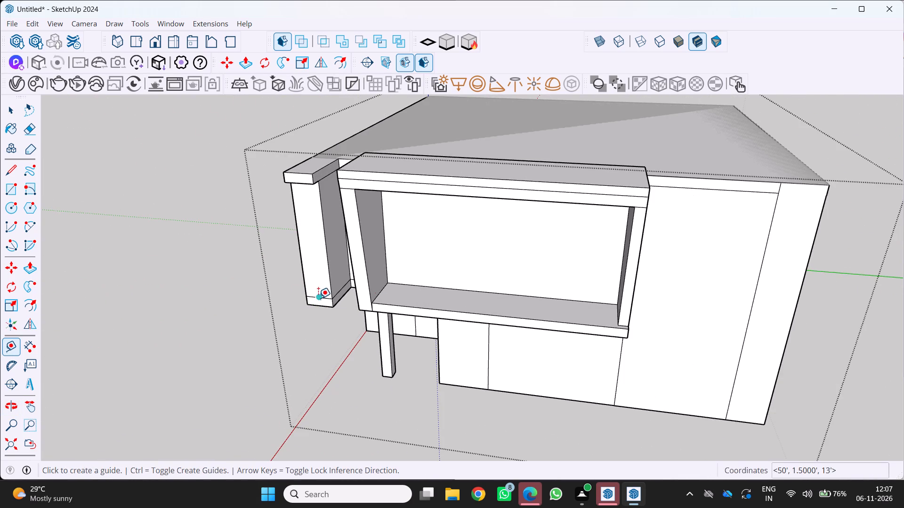
{"action": "scroll", "coordinate": [417, 336], "scroll_direction": "up", "scroll_amount": 1}
{"action": "middle_click_drag", "start_coordinate": [399, 335], "coordinate": [347, 340]}
{"action": "middle_click", "coordinate": [347, 340]}
{"action": "scroll", "coordinate": [272, 338], "scroll_direction": "down", "scroll_amount": 5}
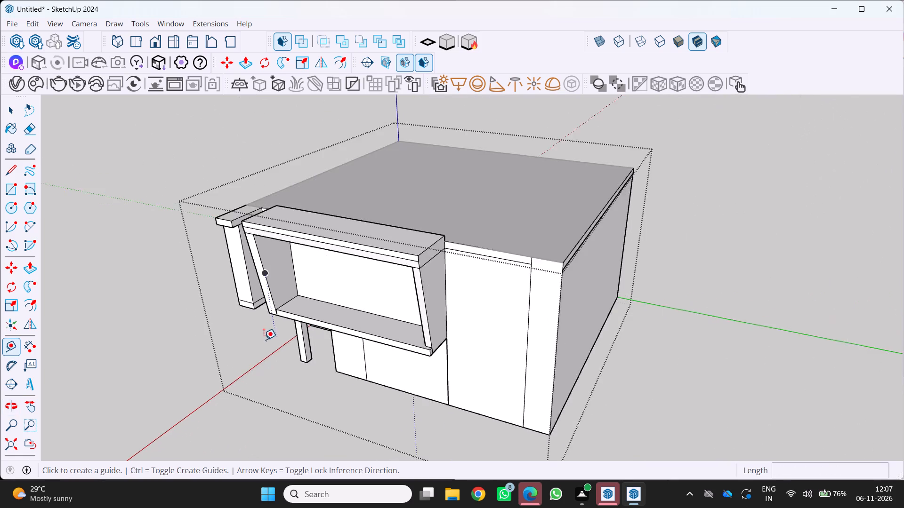
Examine the underside of the upper frame, the corner column and the recessed lower bay from low angles.
{"action": "middle_click_drag", "start_coordinate": [277, 337], "coordinate": [434, 218]}
{"action": "middle_click", "coordinate": [434, 218]}
{"action": "scroll", "coordinate": [409, 232], "scroll_direction": "up", "scroll_amount": 8}
{"action": "middle_click_drag", "start_coordinate": [389, 207], "coordinate": [426, 199]}
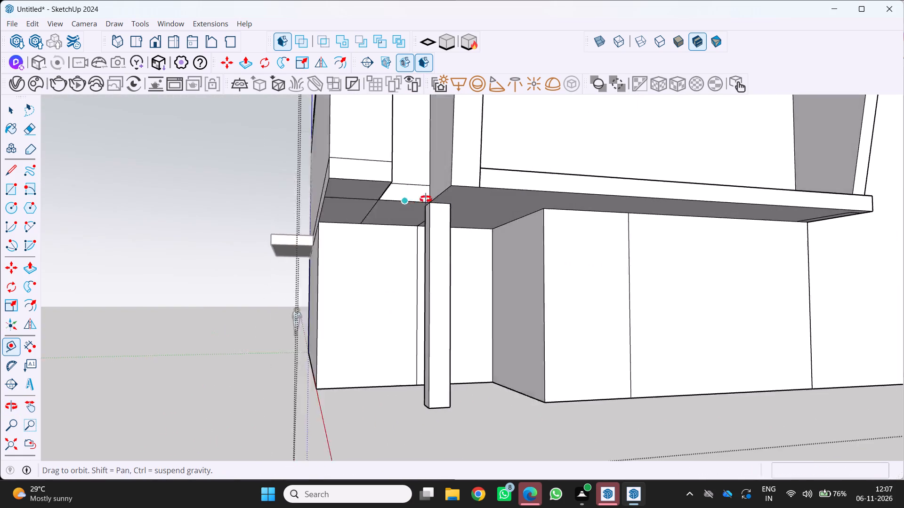
{"action": "middle_click_drag", "start_coordinate": [426, 199], "coordinate": [466, 192]}
{"action": "middle_click", "coordinate": [466, 192]}
{"action": "scroll", "coordinate": [420, 201], "scroll_direction": "down", "scroll_amount": 17}
{"action": "middle_click_drag", "start_coordinate": [374, 198], "coordinate": [369, 214]}
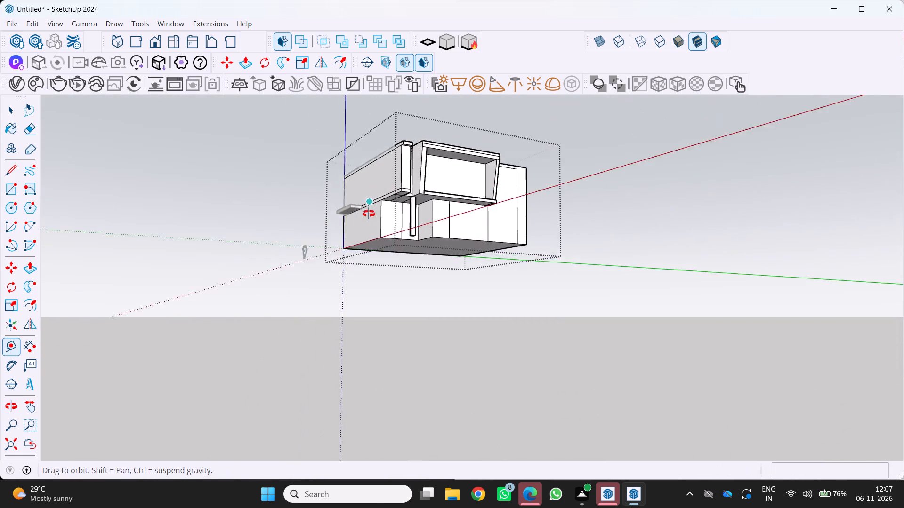
Examine the roof, projecting upper frame and narrow fin from raised angles in front of the block.
{"action": "middle_click_drag", "start_coordinate": [369, 214], "coordinate": [290, 303]}
{"action": "middle_click", "coordinate": [289, 304]}
{"action": "scroll", "coordinate": [373, 233], "scroll_direction": "up", "scroll_amount": 3}
{"action": "middle_click_drag", "start_coordinate": [371, 234], "coordinate": [308, 285]}
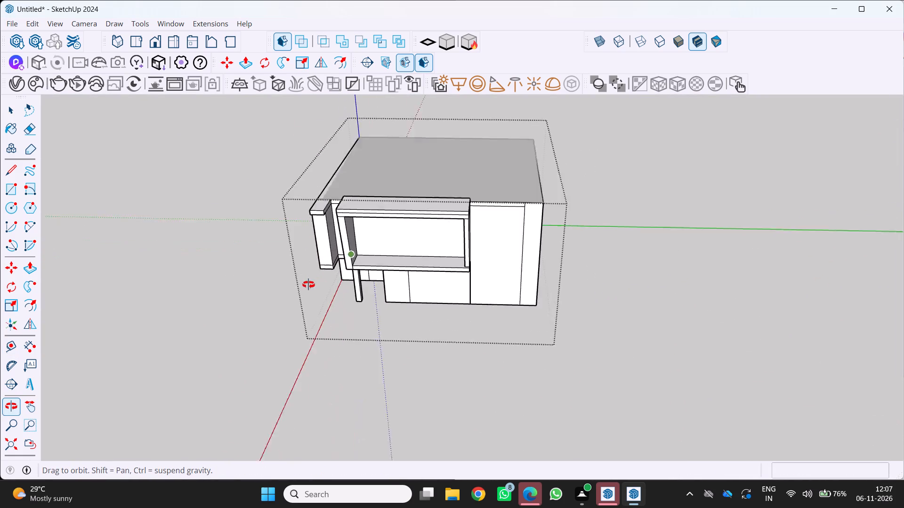
{"action": "middle_click_drag", "start_coordinate": [308, 285], "coordinate": [300, 288]}
{"action": "middle_click", "coordinate": [299, 289]}
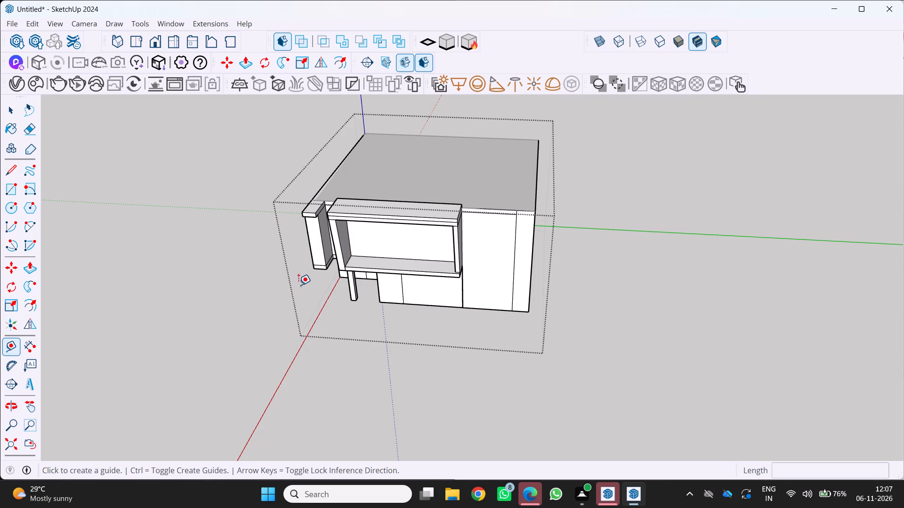
{"action": "scroll", "coordinate": [343, 276], "scroll_direction": "up", "scroll_amount": 3}
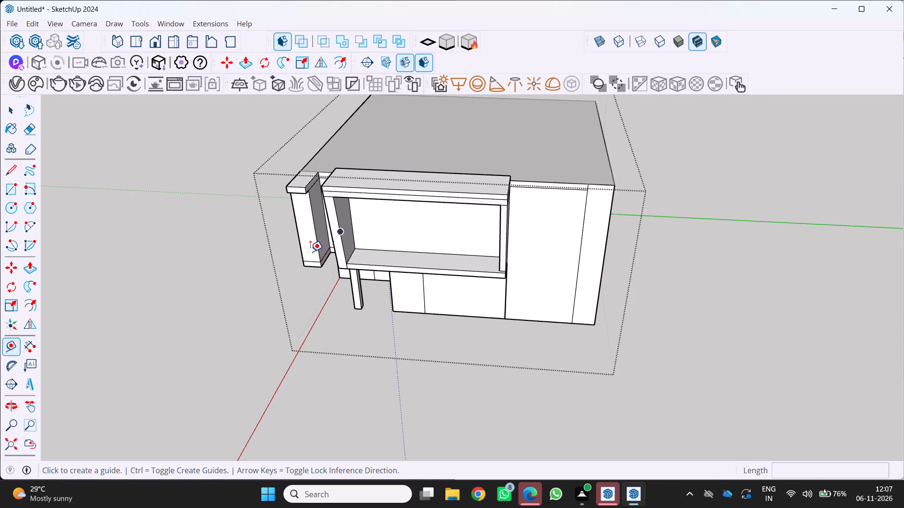
{"action": "scroll", "coordinate": [306, 248], "scroll_direction": "up", "scroll_amount": 10}
{"action": "middle_click_drag", "start_coordinate": [311, 234], "coordinate": [324, 271]}
{"action": "scroll", "coordinate": [323, 257], "scroll_direction": "up", "scroll_amount": 1}
{"action": "scroll", "coordinate": [321, 259], "scroll_direction": "down", "scroll_amount": 13}
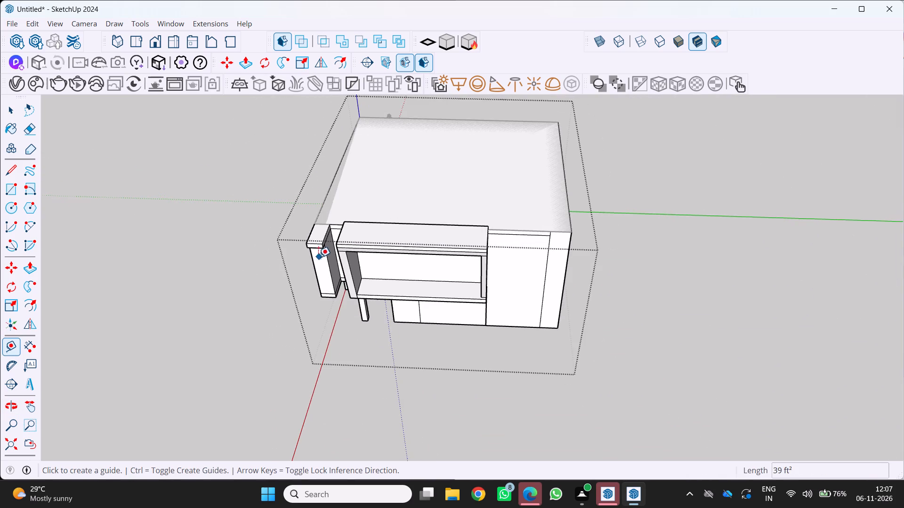
{"action": "middle_click_drag", "start_coordinate": [307, 268], "coordinate": [253, 193]}
{"action": "scroll", "coordinate": [301, 226], "scroll_direction": "up", "scroll_amount": 3}
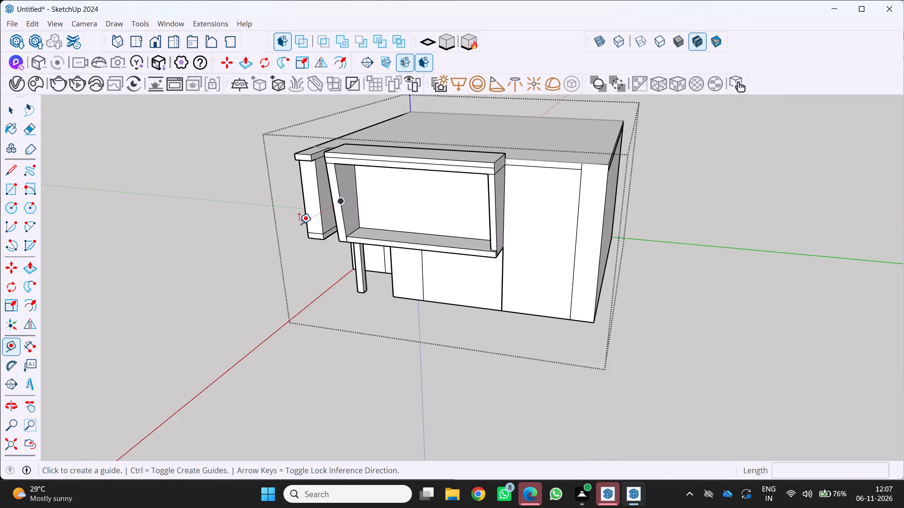
{"action": "scroll", "coordinate": [302, 229], "scroll_direction": "down", "scroll_amount": 5}
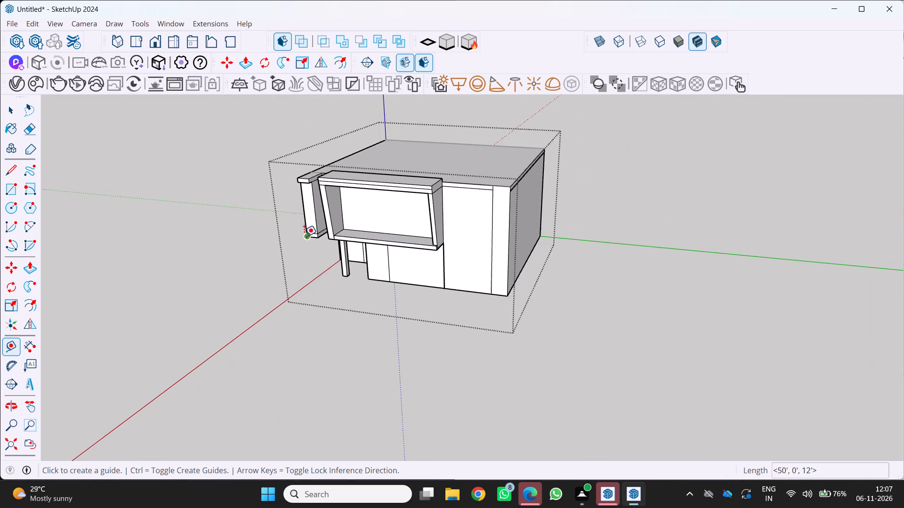
{"action": "scroll", "coordinate": [332, 268], "scroll_direction": "up", "scroll_amount": 2}
{"action": "middle_click_drag", "start_coordinate": [332, 267], "coordinate": [327, 275]}
{"action": "middle_click_drag", "start_coordinate": [326, 276], "coordinate": [243, 320]}
{"action": "middle_click", "coordinate": [243, 320]}
{"action": "middle_click", "coordinate": [243, 320]}
{"action": "scroll", "coordinate": [296, 235], "scroll_direction": "up", "scroll_amount": 3}
{"action": "scroll", "coordinate": [295, 232], "scroll_direction": "down", "scroll_amount": 6}
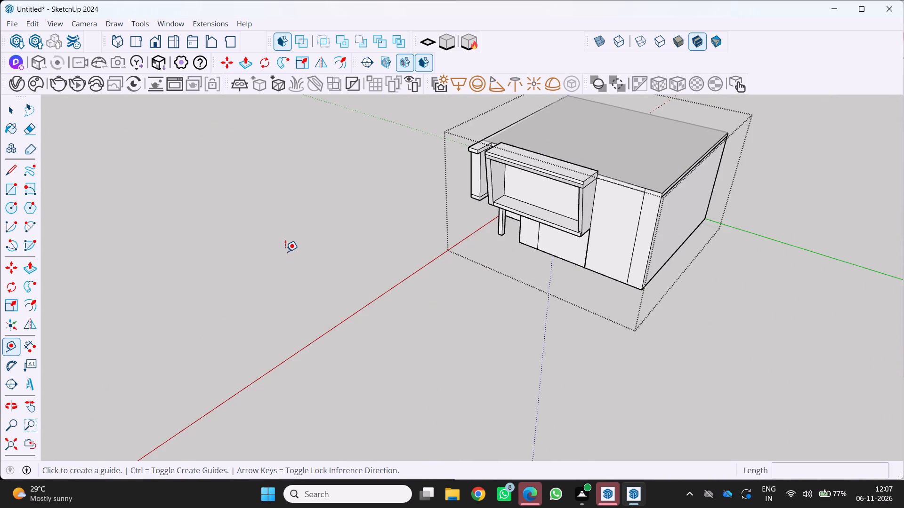
{"action": "scroll", "coordinate": [282, 256], "scroll_direction": "down", "scroll_amount": 3}
{"action": "scroll", "coordinate": [363, 227], "scroll_direction": "up", "scroll_amount": 2}
Examine the block's plain end wall and the front with its projecting frame from above.
{"action": "middle_click_drag", "start_coordinate": [379, 218], "coordinate": [372, 230]}
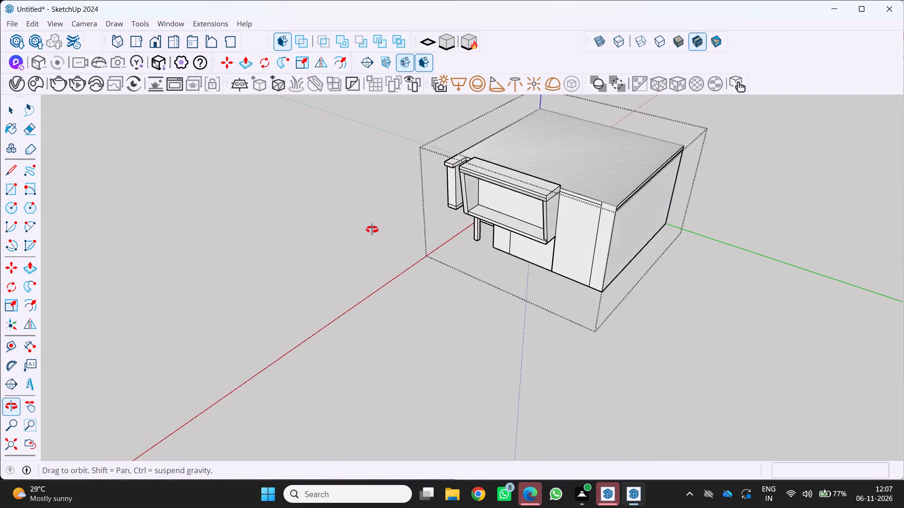
{"action": "middle_click_drag", "start_coordinate": [372, 230], "coordinate": [159, 234]}
{"action": "middle_click", "coordinate": [159, 234]}
{"action": "scroll", "coordinate": [222, 204], "scroll_direction": "down", "scroll_amount": 3}
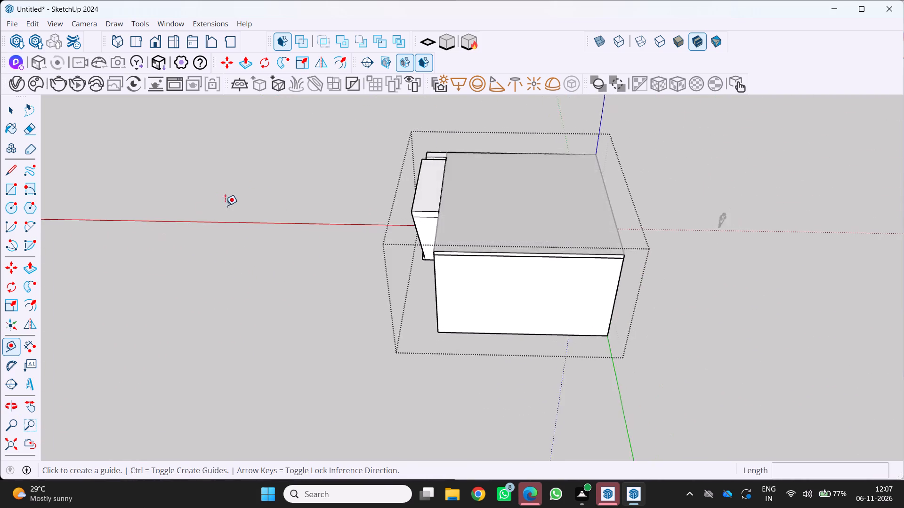
{"action": "scroll", "coordinate": [225, 206], "scroll_direction": "down", "scroll_amount": 4}
{"action": "middle_click_drag", "start_coordinate": [224, 218], "coordinate": [588, 196]}
{"action": "scroll", "coordinate": [482, 222], "scroll_direction": "up", "scroll_amount": 4}
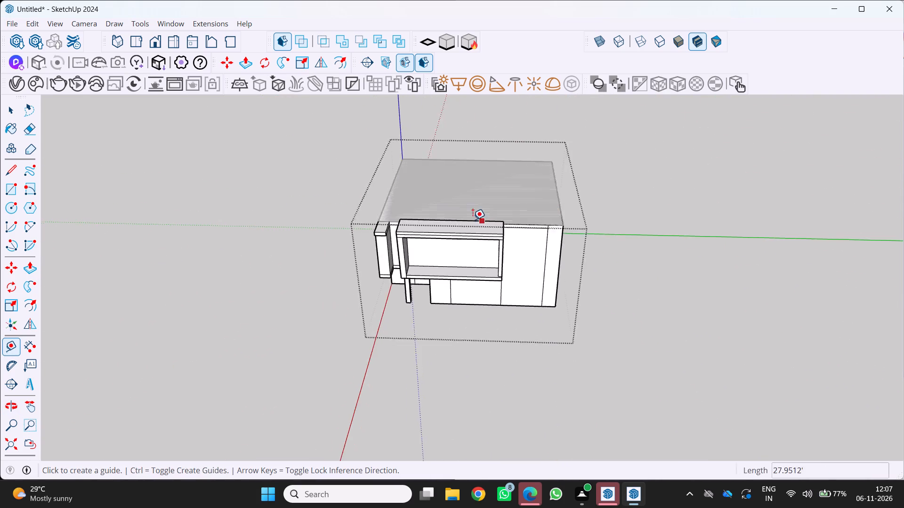
{"action": "scroll", "coordinate": [357, 243], "scroll_direction": "up", "scroll_amount": 6}
{"action": "middle_click_drag", "start_coordinate": [331, 229], "coordinate": [335, 210]}
{"action": "middle_click", "coordinate": [335, 210]}
{"action": "scroll", "coordinate": [333, 207], "scroll_direction": "down", "scroll_amount": 7}
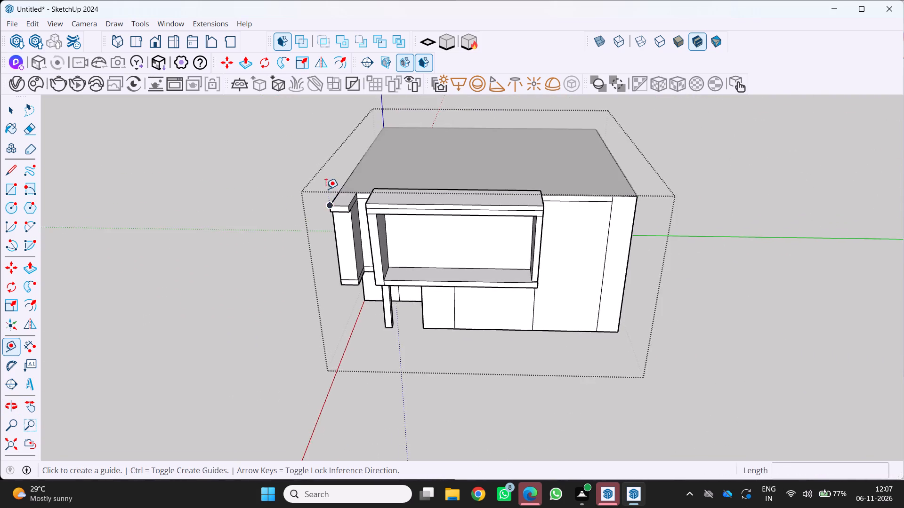
{"action": "scroll", "coordinate": [326, 189], "scroll_direction": "down", "scroll_amount": 4}
{"action": "middle_click_drag", "start_coordinate": [327, 202], "coordinate": [248, 212]}
{"action": "scroll", "coordinate": [264, 223], "scroll_direction": "down", "scroll_amount": 3}
{"action": "middle_click_drag", "start_coordinate": [267, 233], "coordinate": [245, 211]}
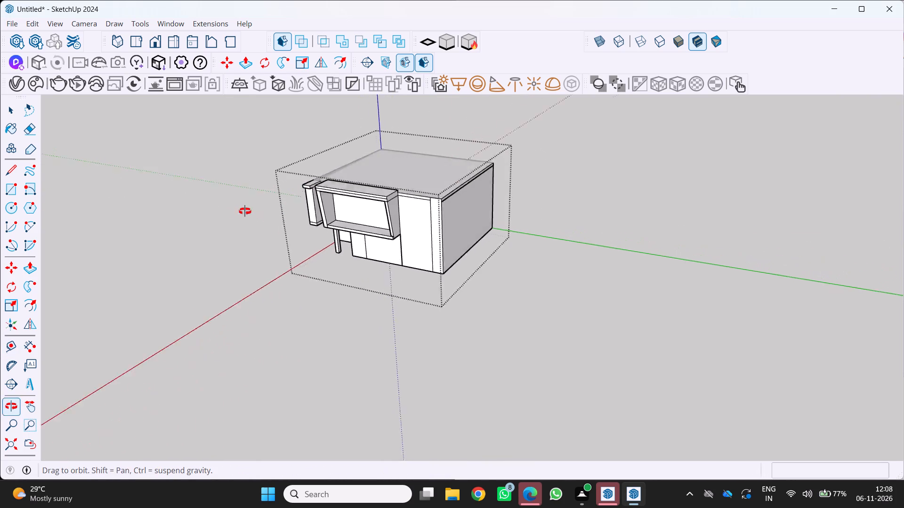
{"action": "middle_click_drag", "start_coordinate": [245, 211], "coordinate": [237, 206]}
{"action": "middle_click", "coordinate": [237, 205]}
{"action": "scroll", "coordinate": [269, 176], "scroll_direction": "down", "scroll_amount": 6}
Examine the long side wall with the small projecting slab, the upper-floor overhang and the corner column at near eye level.
{"action": "middle_click_drag", "start_coordinate": [271, 193], "coordinate": [725, 218]}
{"action": "scroll", "coordinate": [619, 248], "scroll_direction": "up", "scroll_amount": 4}
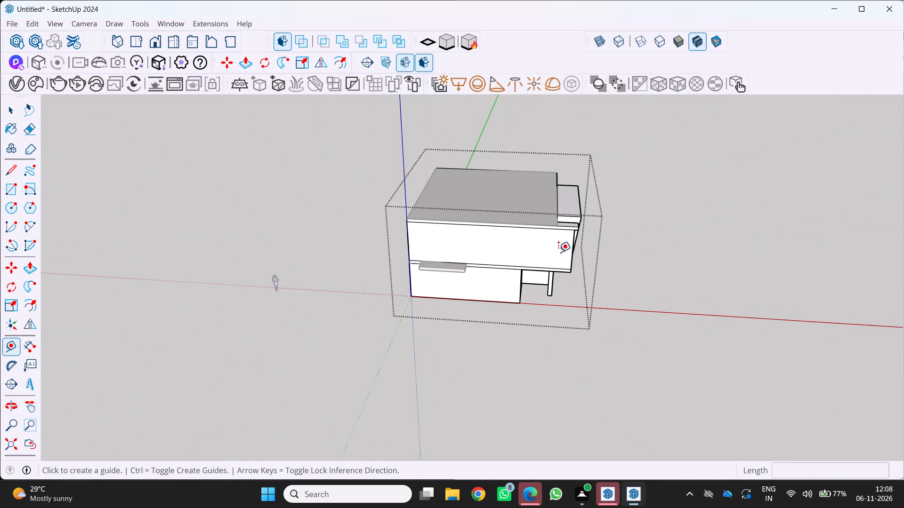
{"action": "scroll", "coordinate": [431, 265], "scroll_direction": "up", "scroll_amount": 2}
{"action": "middle_click_drag", "start_coordinate": [441, 255], "coordinate": [447, 187]}
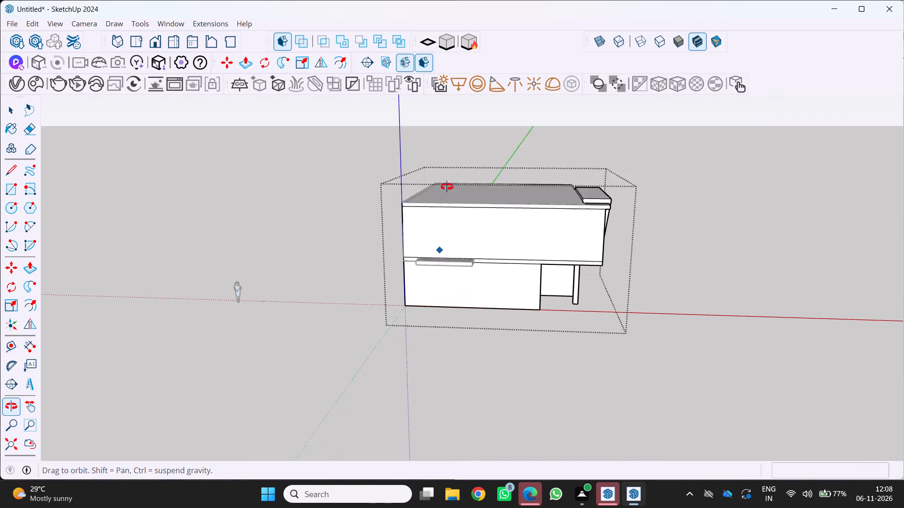
{"action": "middle_click_drag", "start_coordinate": [447, 187], "coordinate": [449, 172]}
{"action": "scroll", "coordinate": [436, 236], "scroll_direction": "up", "scroll_amount": 5}
{"action": "middle_click_drag", "start_coordinate": [444, 243], "coordinate": [445, 195]}
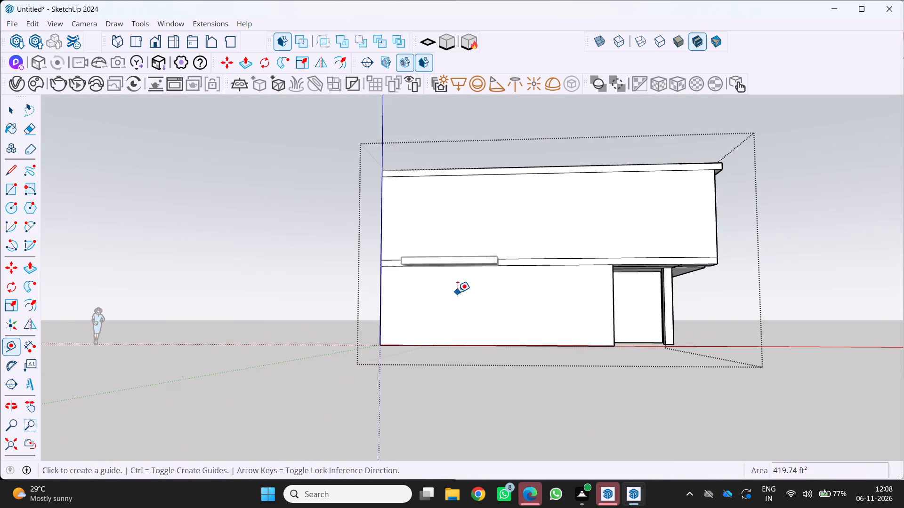
{"action": "scroll", "coordinate": [466, 319], "scroll_direction": "down", "scroll_amount": 1}
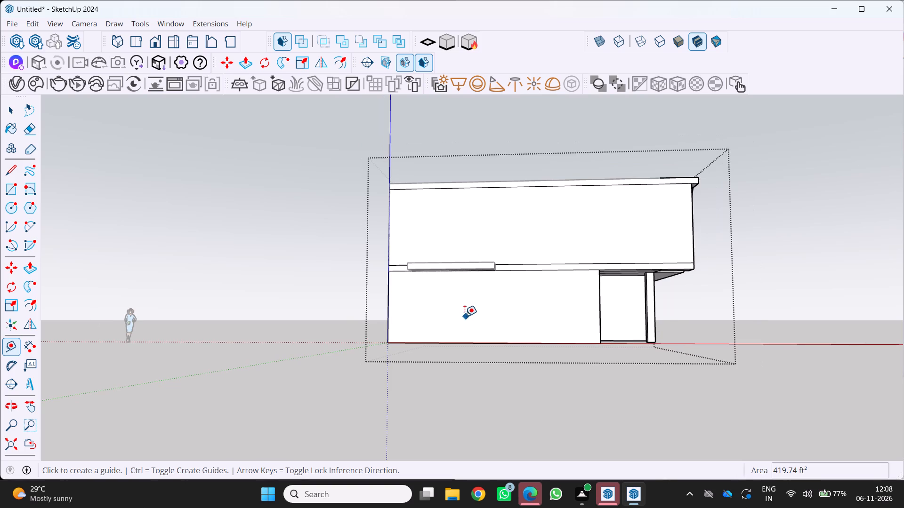
{"action": "middle_click_drag", "start_coordinate": [432, 269], "coordinate": [443, 280]}
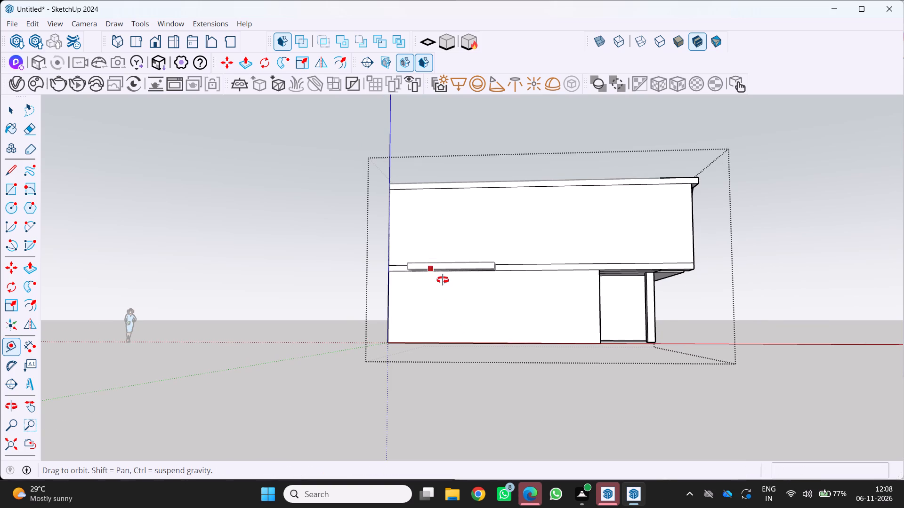
{"action": "middle_click_drag", "start_coordinate": [443, 280], "coordinate": [777, 354]}
{"action": "middle_click_drag", "start_coordinate": [735, 349], "coordinate": [252, 283]}
{"action": "scroll", "coordinate": [253, 280], "scroll_direction": "down", "scroll_amount": 5}
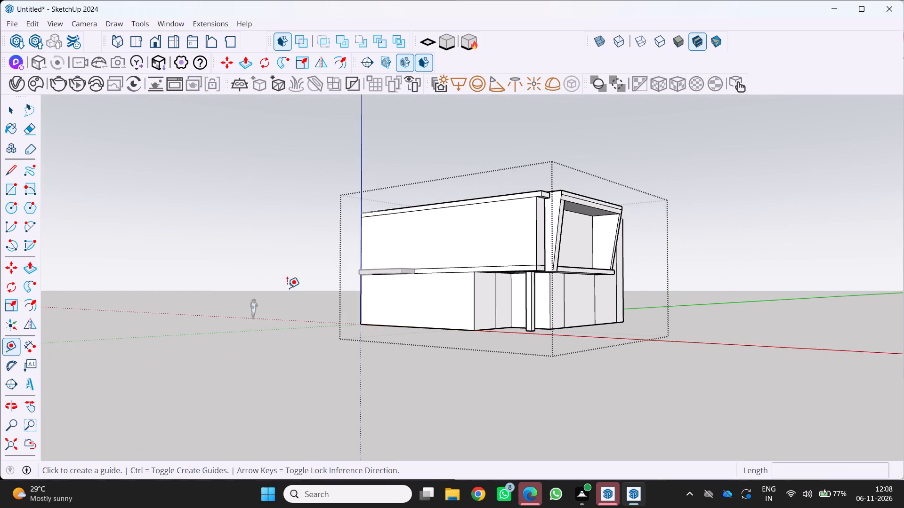
Examine the open corner bay, column and fin where the slab-side wall meets the front.
{"action": "middle_click_drag", "start_coordinate": [287, 288], "coordinate": [127, 333]}
{"action": "scroll", "coordinate": [254, 285], "scroll_direction": "up", "scroll_amount": 4}
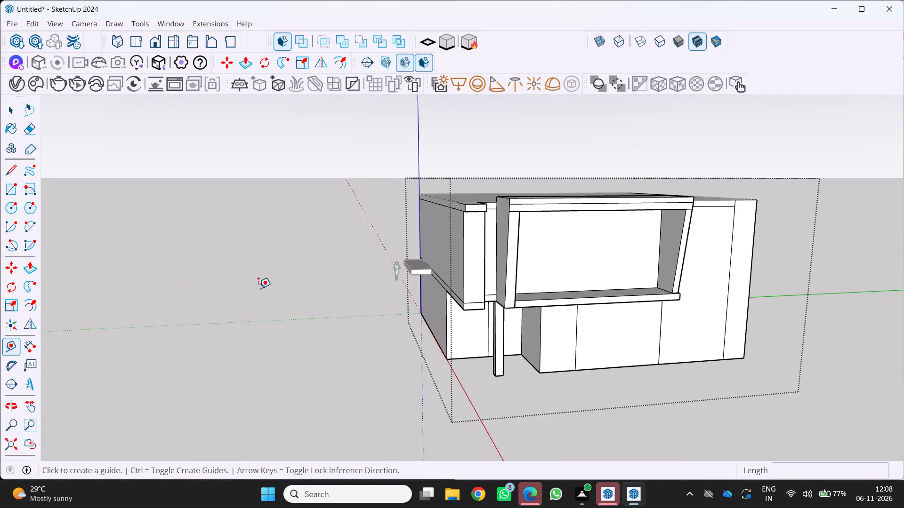
{"action": "middle_click_drag", "start_coordinate": [277, 285], "coordinate": [263, 331]}
{"action": "scroll", "coordinate": [297, 279], "scroll_direction": "down", "scroll_amount": 5}
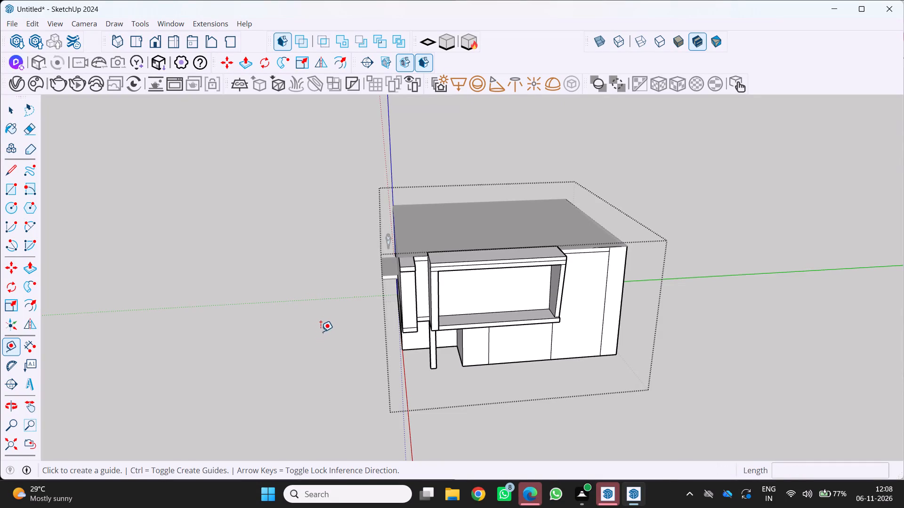
{"action": "middle_click_drag", "start_coordinate": [355, 333], "coordinate": [474, 350]}
{"action": "middle_click", "coordinate": [470, 349]}
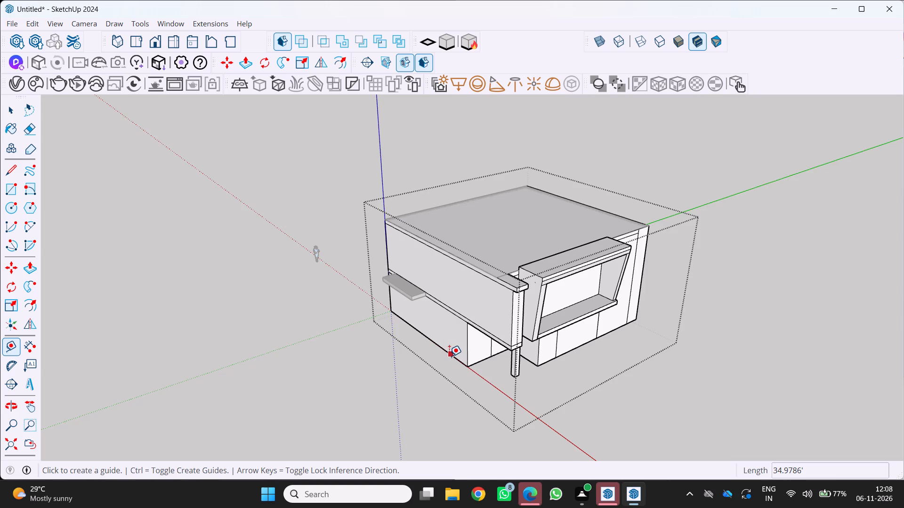
{"action": "scroll", "coordinate": [447, 356], "scroll_direction": "down", "scroll_amount": 3}
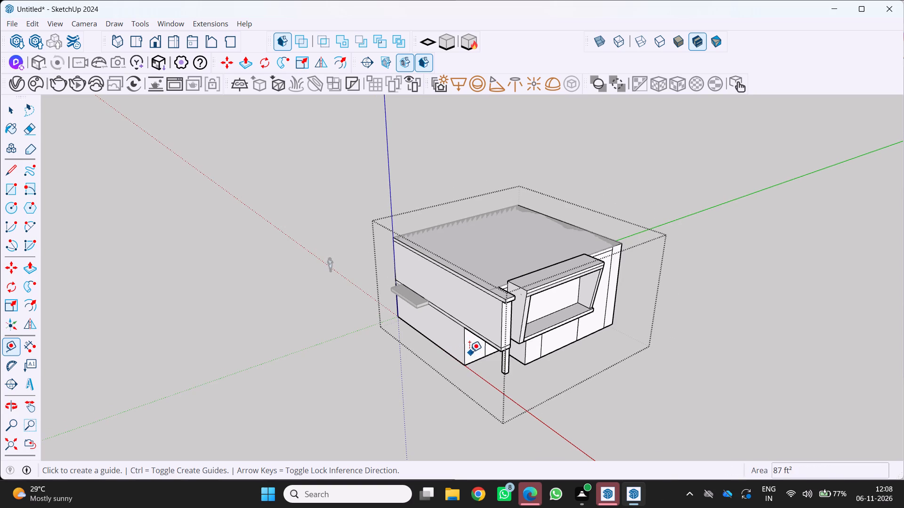
{"action": "scroll", "coordinate": [469, 352], "scroll_direction": "down", "scroll_amount": 4}
{"action": "scroll", "coordinate": [466, 373], "scroll_direction": "up", "scroll_amount": 2}
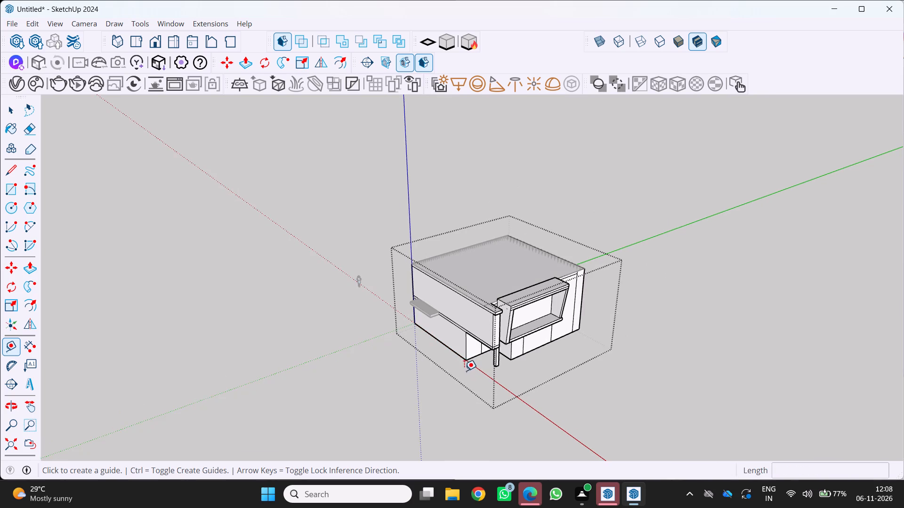
{"action": "scroll", "coordinate": [463, 370], "scroll_direction": "up", "scroll_amount": 4}
{"action": "middle_click_drag", "start_coordinate": [454, 354], "coordinate": [449, 349]}
{"action": "middle_click_drag", "start_coordinate": [448, 346], "coordinate": [424, 294]}
{"action": "middle_click", "coordinate": [424, 294]}
{"action": "scroll", "coordinate": [439, 310], "scroll_direction": "up", "scroll_amount": 9}
{"action": "middle_click_drag", "start_coordinate": [442, 321], "coordinate": [440, 319]}
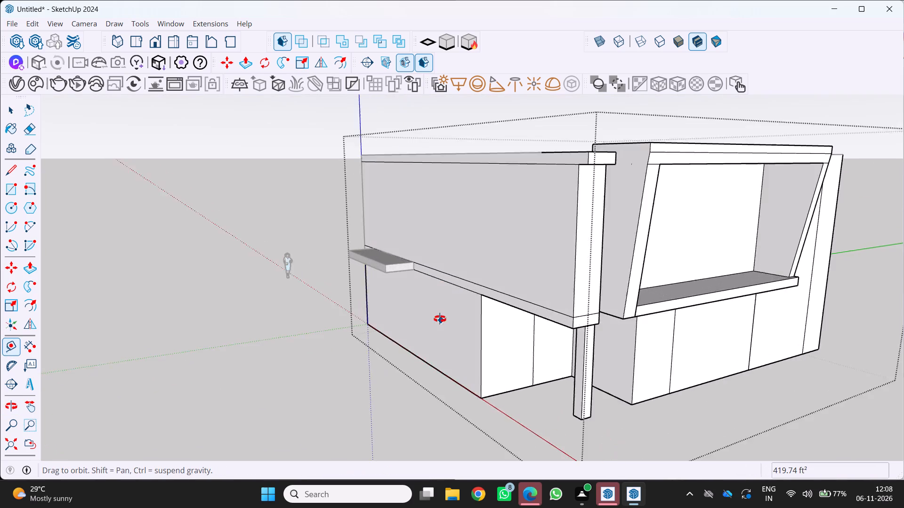
{"action": "middle_click_drag", "start_coordinate": [440, 319], "coordinate": [344, 304]}
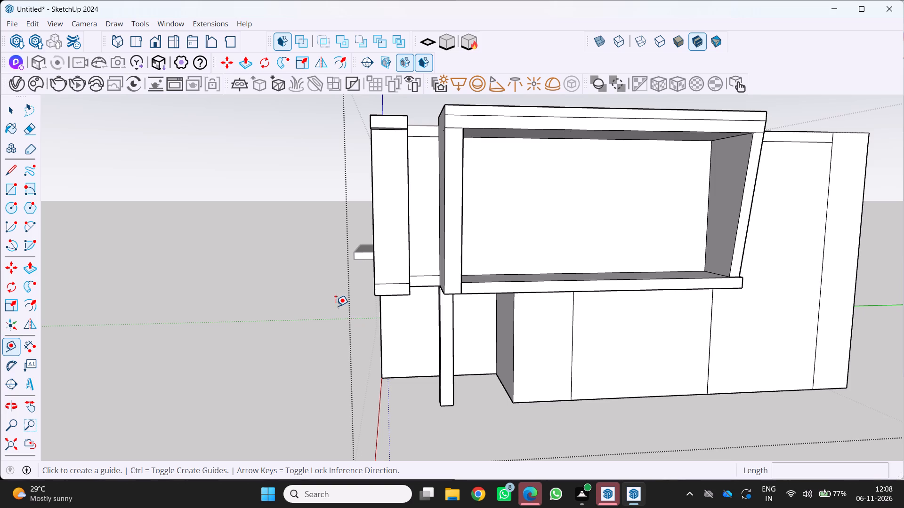
Examine the whole front and its proportions from farther away at near eye level.
{"action": "scroll", "coordinate": [343, 336], "scroll_direction": "down", "scroll_amount": 6}
{"action": "middle_click_drag", "start_coordinate": [347, 345], "coordinate": [356, 304]}
{"action": "middle_click_drag", "start_coordinate": [355, 305], "coordinate": [353, 333]}
{"action": "scroll", "coordinate": [350, 348], "scroll_direction": "down", "scroll_amount": 2}
{"action": "middle_click_drag", "start_coordinate": [349, 350], "coordinate": [307, 432]}
{"action": "scroll", "coordinate": [307, 432], "scroll_direction": "down", "scroll_amount": 5, "text": "shift"}
{"action": "middle_click", "coordinate": [306, 432], "text": "shift"}
{"action": "middle_click", "coordinate": [306, 432], "text": "shift"}
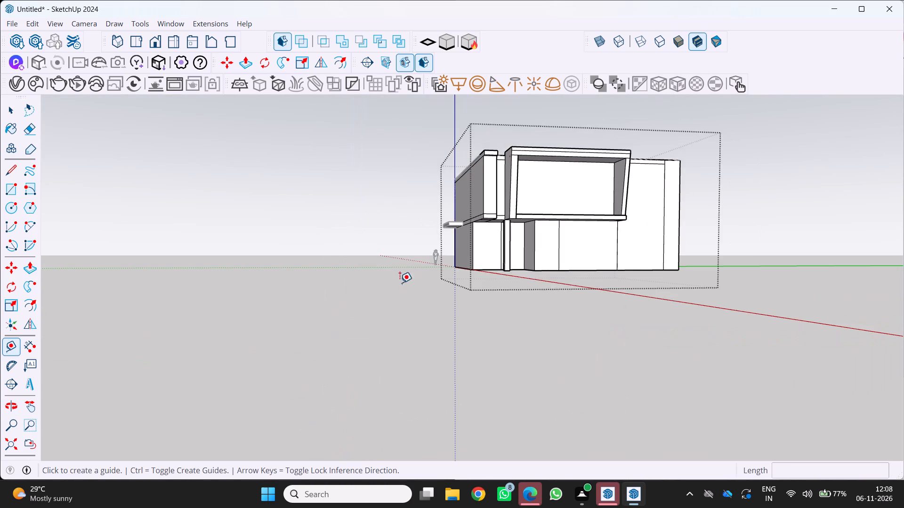
{"action": "scroll", "coordinate": [400, 283], "scroll_direction": "up", "scroll_amount": 2}
{"action": "scroll", "coordinate": [396, 276], "scroll_direction": "down", "scroll_amount": 6}
{"action": "middle_click_drag", "start_coordinate": [378, 293], "coordinate": [301, 361], "text": "shift"}
{"action": "middle_click", "coordinate": [300, 361], "text": "shift"}
{"action": "scroll", "coordinate": [327, 331], "scroll_direction": "down", "scroll_amount": 7, "text": "shift"}
{"action": "scroll", "coordinate": [331, 310], "scroll_direction": "up", "scroll_amount": 3}
{"action": "middle_click_drag", "start_coordinate": [331, 310], "coordinate": [335, 309]}
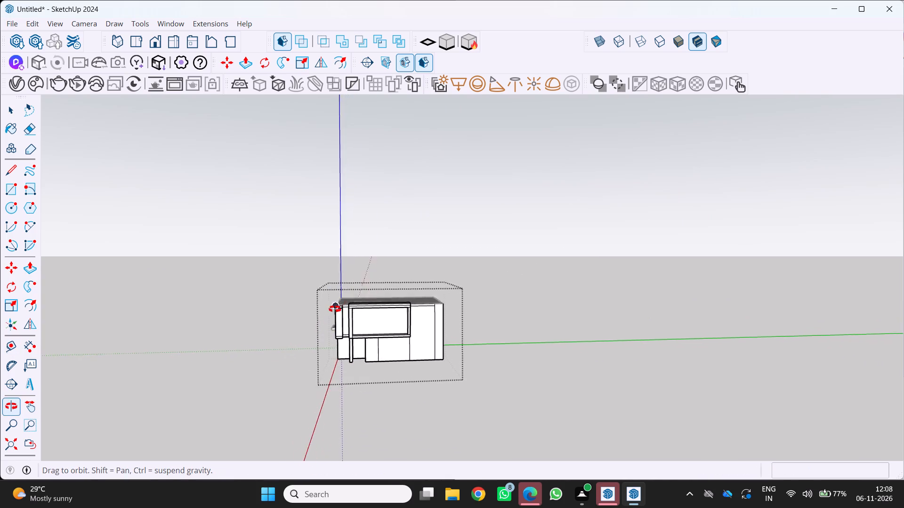
{"action": "middle_click_drag", "start_coordinate": [335, 309], "coordinate": [371, 238]}
Examine the narrow fin and projecting upper frame up close from below and above, including the frame's underside.
{"action": "scroll", "coordinate": [363, 261], "scroll_direction": "up", "scroll_amount": 11}
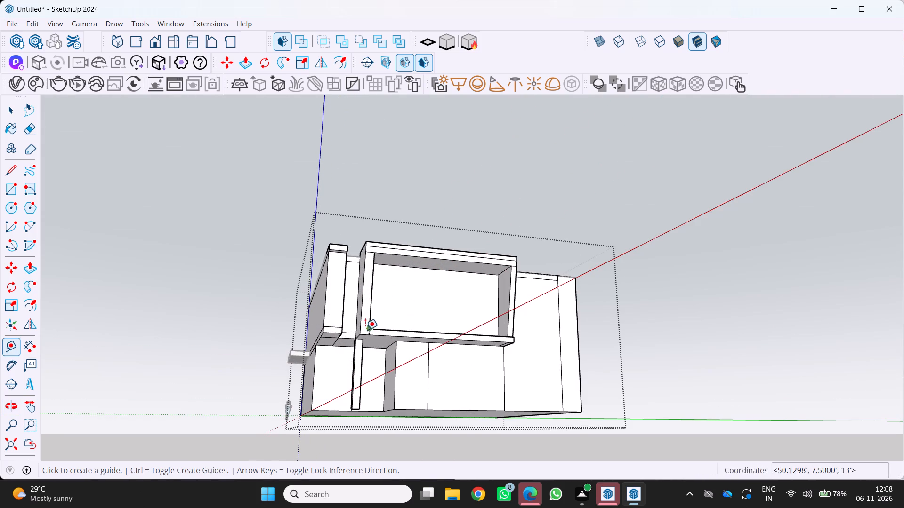
{"action": "scroll", "coordinate": [362, 324], "scroll_direction": "up", "scroll_amount": 8}
{"action": "scroll", "coordinate": [296, 343], "scroll_direction": "down", "scroll_amount": 5}
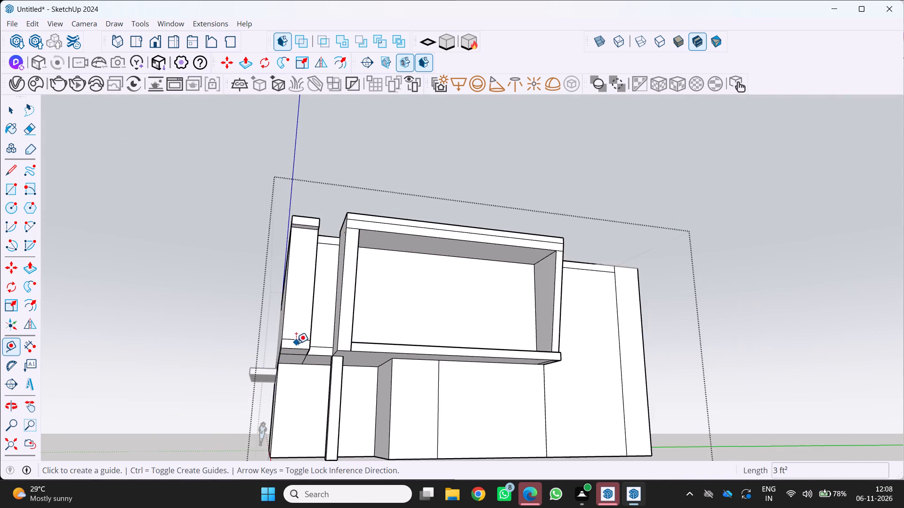
{"action": "scroll", "coordinate": [292, 339], "scroll_direction": "down", "scroll_amount": 9}
{"action": "middle_click_drag", "start_coordinate": [292, 339], "coordinate": [219, 406]}
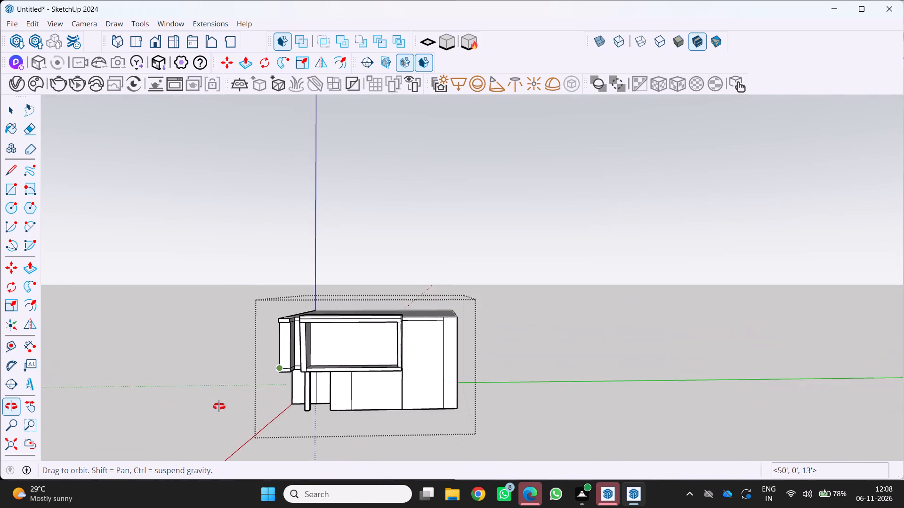
{"action": "middle_click_drag", "start_coordinate": [219, 406], "coordinate": [211, 402]}
{"action": "middle_click", "coordinate": [210, 400]}
{"action": "scroll", "coordinate": [276, 349], "scroll_direction": "up", "scroll_amount": 10}
{"action": "middle_click_drag", "start_coordinate": [272, 345], "coordinate": [210, 382]}
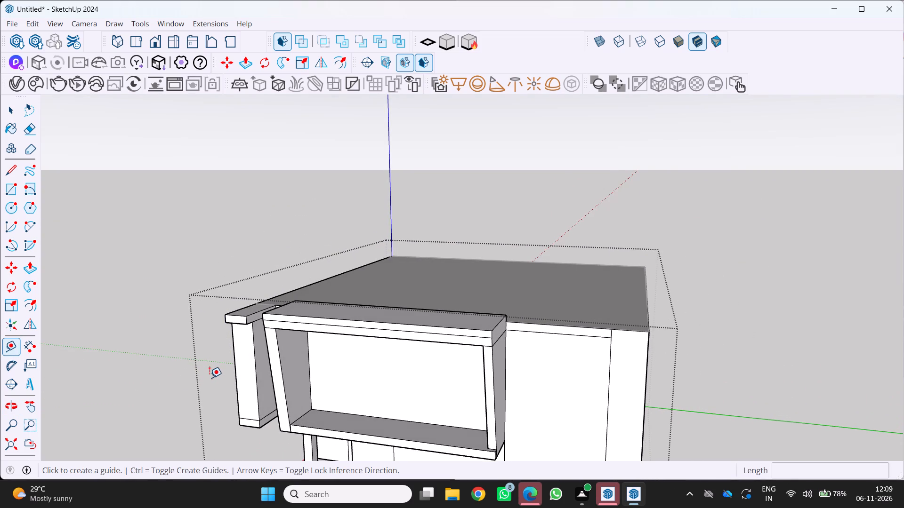
{"action": "scroll", "coordinate": [249, 364], "scroll_direction": "up", "scroll_amount": 2}
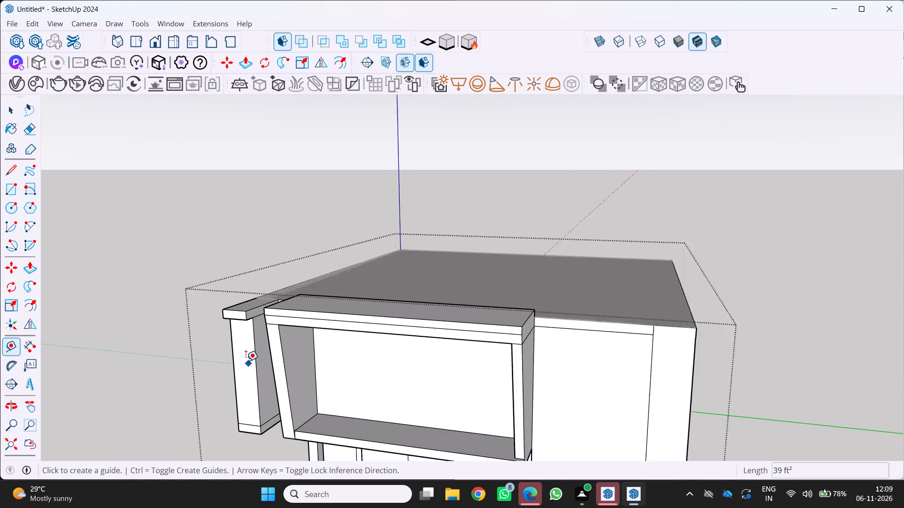
{"action": "scroll", "coordinate": [246, 361], "scroll_direction": "up", "scroll_amount": 1}
{"action": "middle_click_drag", "start_coordinate": [244, 358], "coordinate": [319, 278]}
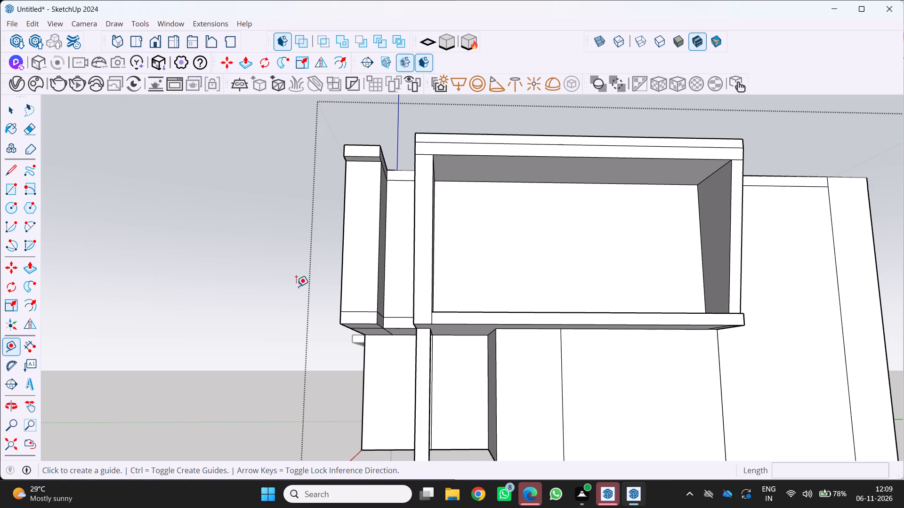
{"action": "scroll", "coordinate": [294, 289], "scroll_direction": "down", "scroll_amount": 4}
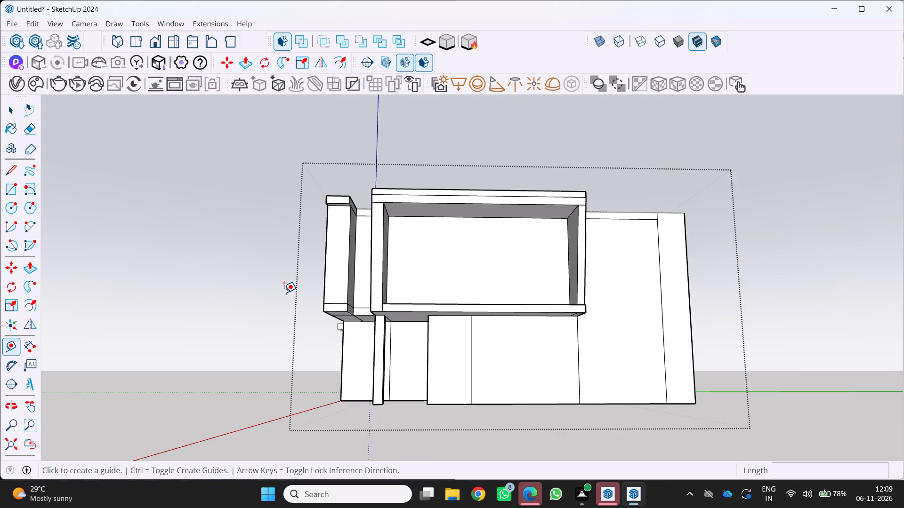
{"action": "scroll", "coordinate": [318, 372], "scroll_direction": "down", "scroll_amount": 3}
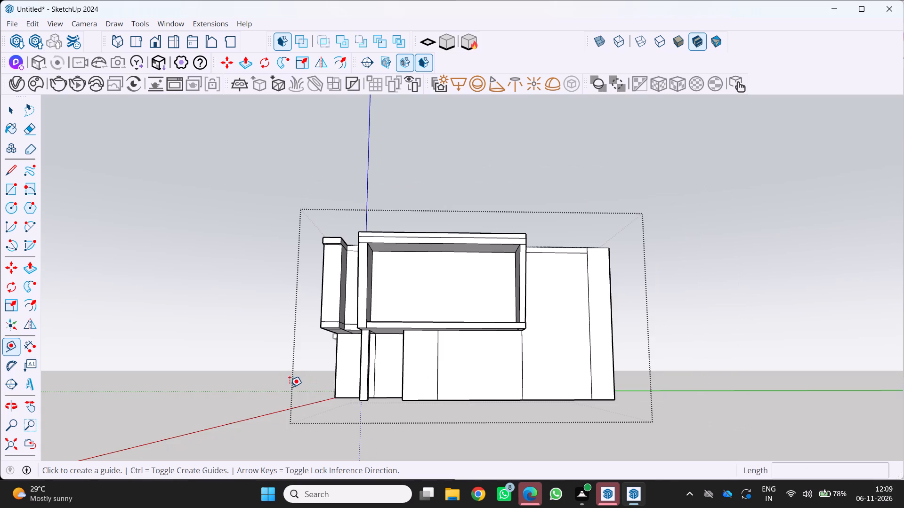
Examine the long side wall with the small projecting slab, from near eye level and from slightly above the roof.
{"action": "middle_click_drag", "start_coordinate": [291, 389], "coordinate": [422, 413]}
{"action": "middle_click", "coordinate": [428, 410]}
{"action": "middle_click", "coordinate": [431, 409]}
{"action": "scroll", "coordinate": [492, 381], "scroll_direction": "up", "scroll_amount": 4}
{"action": "middle_click_drag", "start_coordinate": [459, 374], "coordinate": [568, 398]}
{"action": "scroll", "coordinate": [466, 382], "scroll_direction": "up", "scroll_amount": 1}
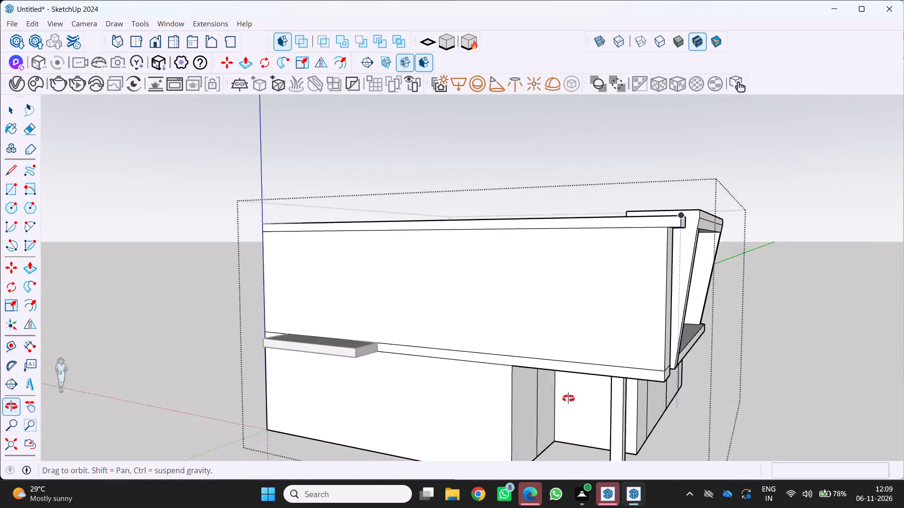
{"action": "middle_click_drag", "start_coordinate": [568, 398], "coordinate": [562, 398]}
{"action": "scroll", "coordinate": [549, 394], "scroll_direction": "down", "scroll_amount": 4}
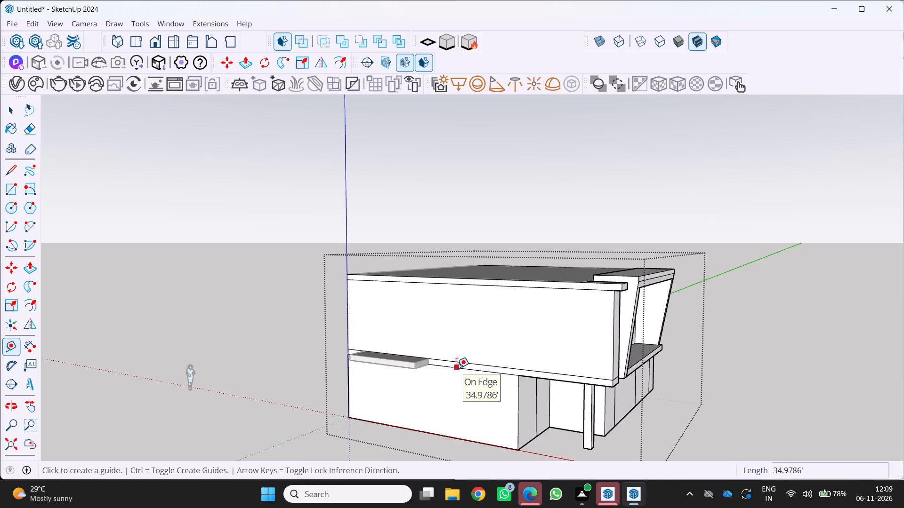
{"action": "scroll", "coordinate": [448, 365], "scroll_direction": "down", "scroll_amount": 6}
{"action": "middle_click_drag", "start_coordinate": [449, 355], "coordinate": [506, 356]}
{"action": "middle_click", "coordinate": [506, 356]}
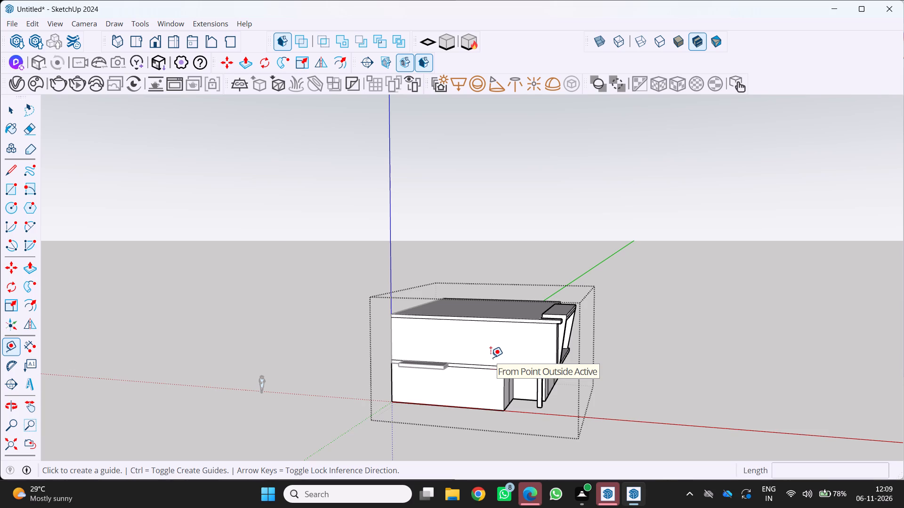
{"action": "middle_click_drag", "start_coordinate": [494, 363], "coordinate": [531, 381]}
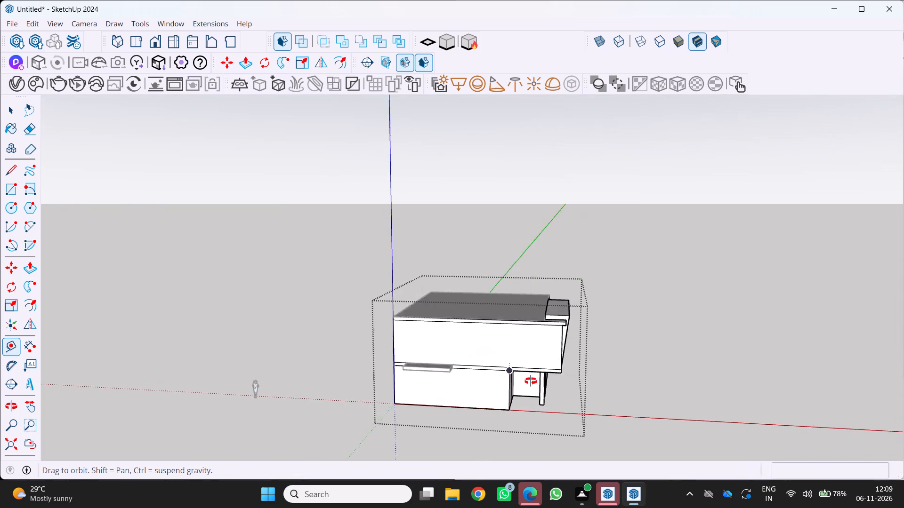
{"action": "middle_click_drag", "start_coordinate": [531, 381], "coordinate": [571, 385]}
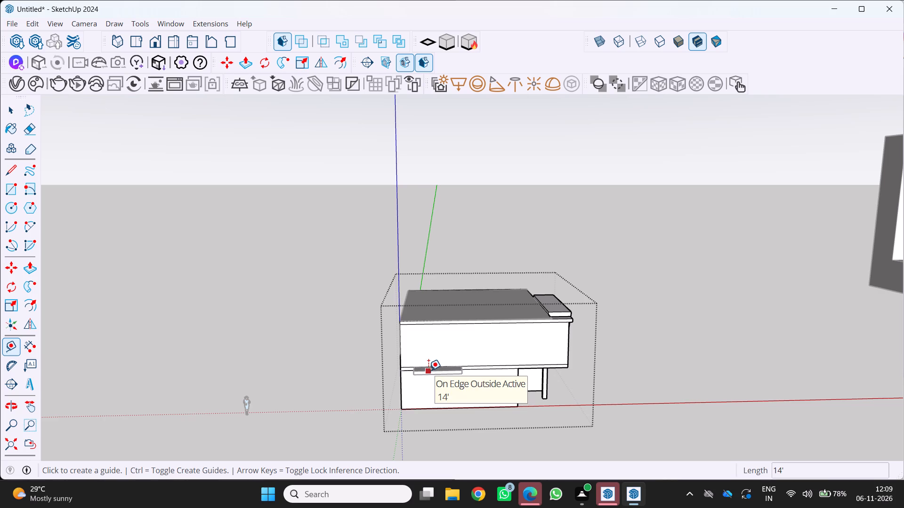
Examine the slab-side wall's length and upper-floor overhang from farther away, alternating angled and nearly head-on views.
{"action": "scroll", "coordinate": [434, 372], "scroll_direction": "down", "scroll_amount": 3}
{"action": "middle_click_drag", "start_coordinate": [416, 373], "coordinate": [357, 344]}
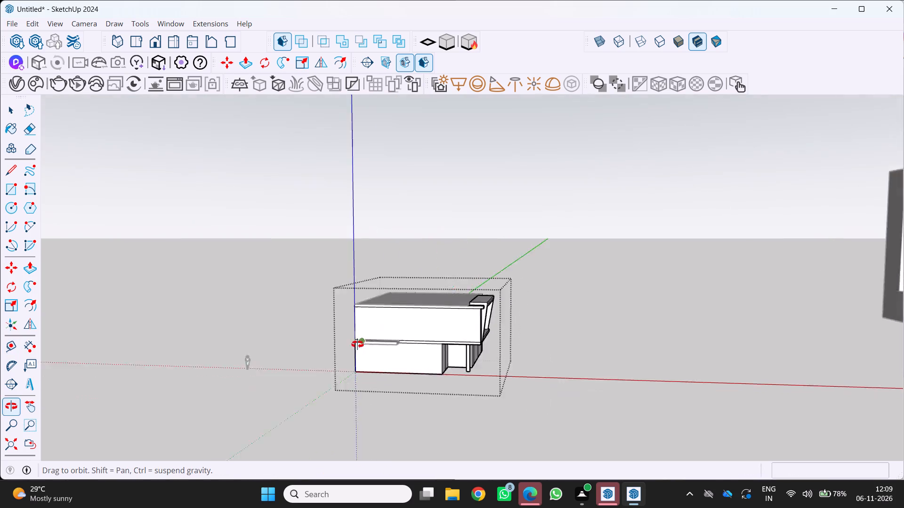
{"action": "middle_click_drag", "start_coordinate": [357, 344], "coordinate": [337, 340]}
{"action": "middle_click", "coordinate": [337, 338]}
{"action": "scroll", "coordinate": [341, 334], "scroll_direction": "up", "scroll_amount": 5}
{"action": "middle_click_drag", "start_coordinate": [336, 337], "coordinate": [269, 365]}
{"action": "scroll", "coordinate": [335, 341], "scroll_direction": "up", "scroll_amount": 1}
{"action": "scroll", "coordinate": [274, 352], "scroll_direction": "down", "scroll_amount": 3}
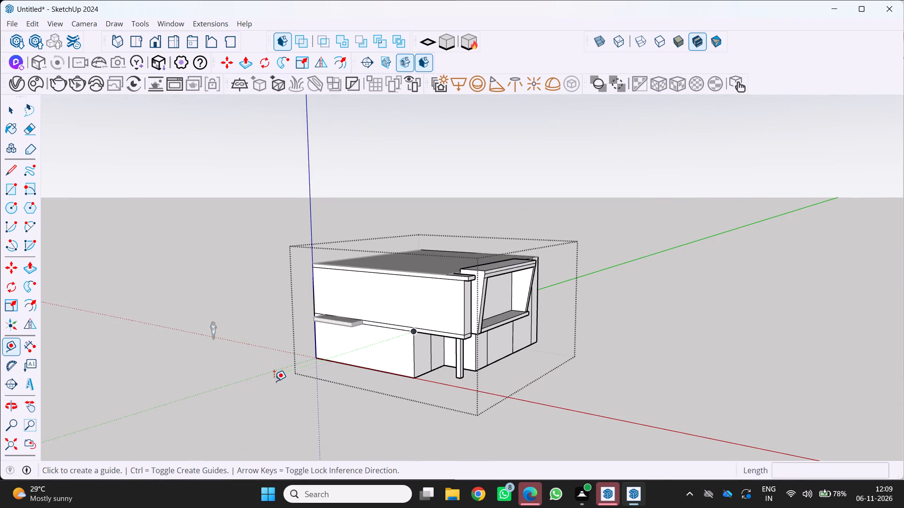
{"action": "scroll", "coordinate": [271, 386], "scroll_direction": "down", "scroll_amount": 5}
{"action": "middle_click_drag", "start_coordinate": [275, 385], "coordinate": [433, 336]}
{"action": "scroll", "coordinate": [389, 329], "scroll_direction": "up", "scroll_amount": 2}
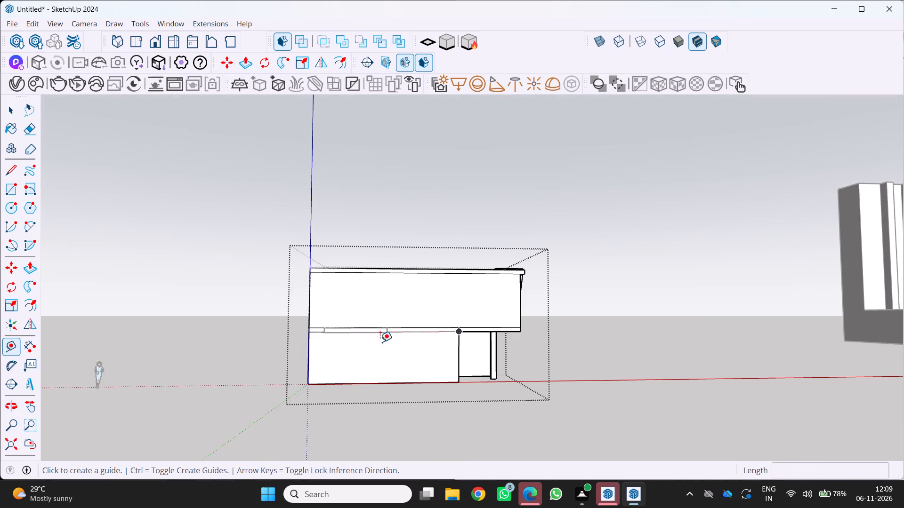
{"action": "scroll", "coordinate": [368, 345], "scroll_direction": "down", "scroll_amount": 4}
{"action": "middle_click_drag", "start_coordinate": [366, 342], "coordinate": [374, 372]}
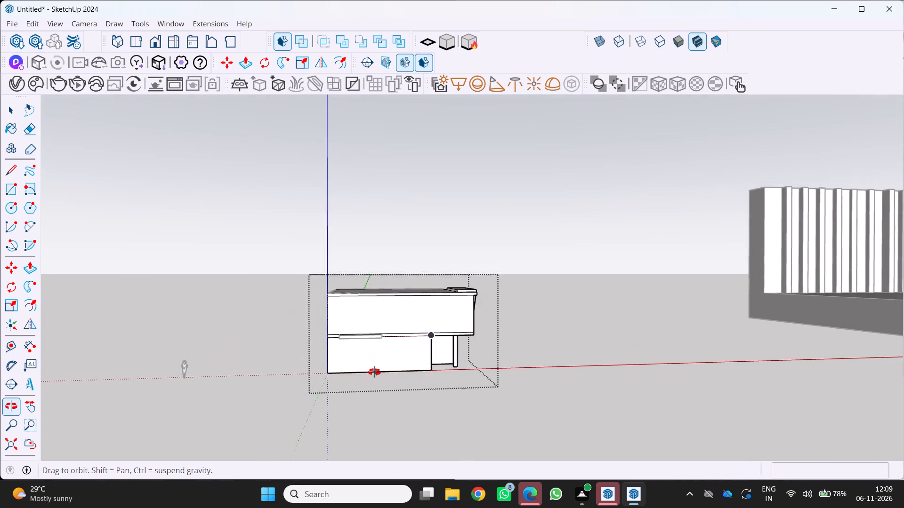
{"action": "middle_click_drag", "start_coordinate": [374, 372], "coordinate": [368, 375]}
{"action": "scroll", "coordinate": [351, 309], "scroll_direction": "up", "scroll_amount": 3}
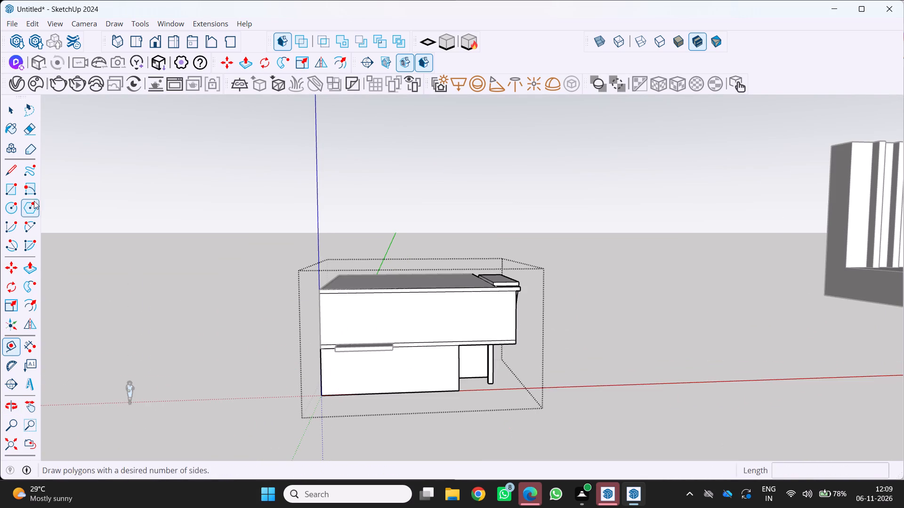
Draw a vertical dividing line across the full height of the slab-side wall's upper-floor face, near mid-length beyond the small slab.
{"action": "left_click", "coordinate": [12, 168]}
{"action": "scroll", "coordinate": [431, 326], "scroll_direction": "up", "scroll_amount": 1}
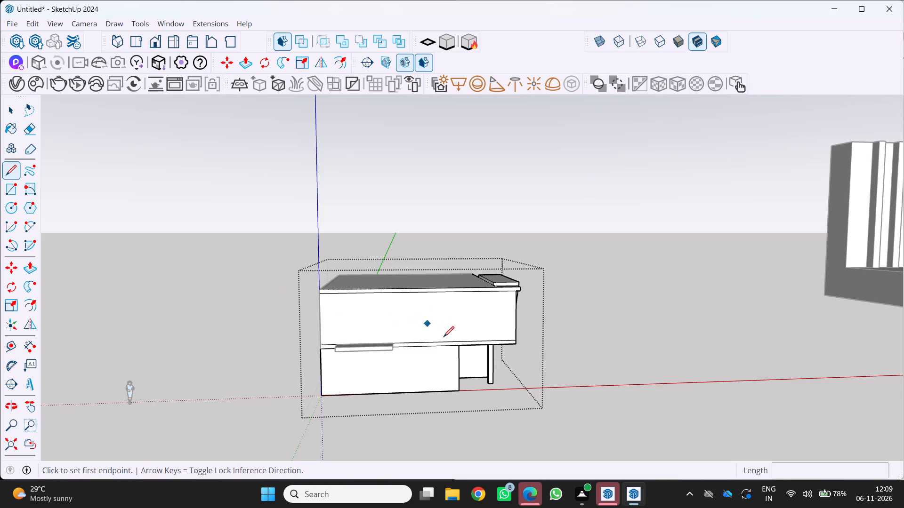
{"action": "scroll", "coordinate": [444, 337], "scroll_direction": "up", "scroll_amount": 2}
{"action": "left_click_drag", "start_coordinate": [401, 346], "coordinate": [401, 341]}
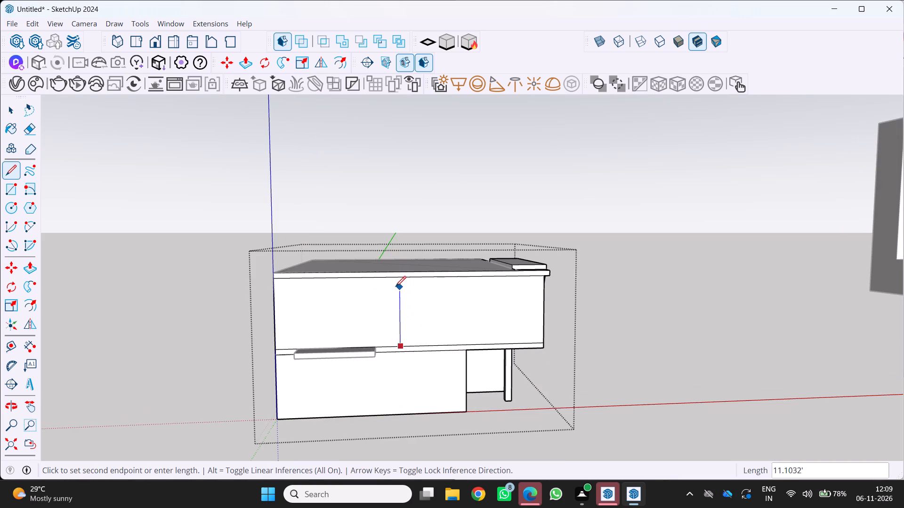
{"action": "left_click", "coordinate": [398, 276]}
{"action": "key", "text": "space"}
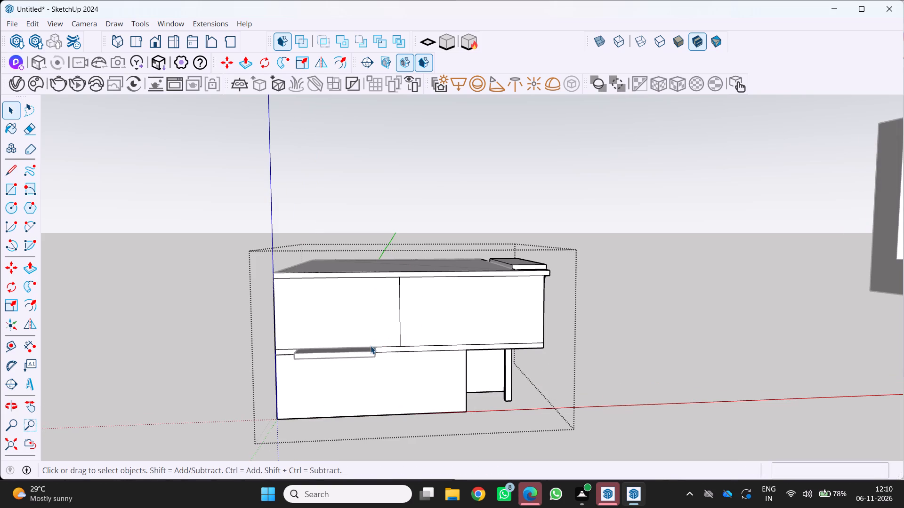
{"action": "key", "text": "F5"}
Place a vertical guide 8' from the upper wall's dividing line, towards the front corner bay.
{"action": "key", "text": "t"}
{"action": "scroll", "coordinate": [396, 322], "scroll_direction": "up", "scroll_amount": 1}
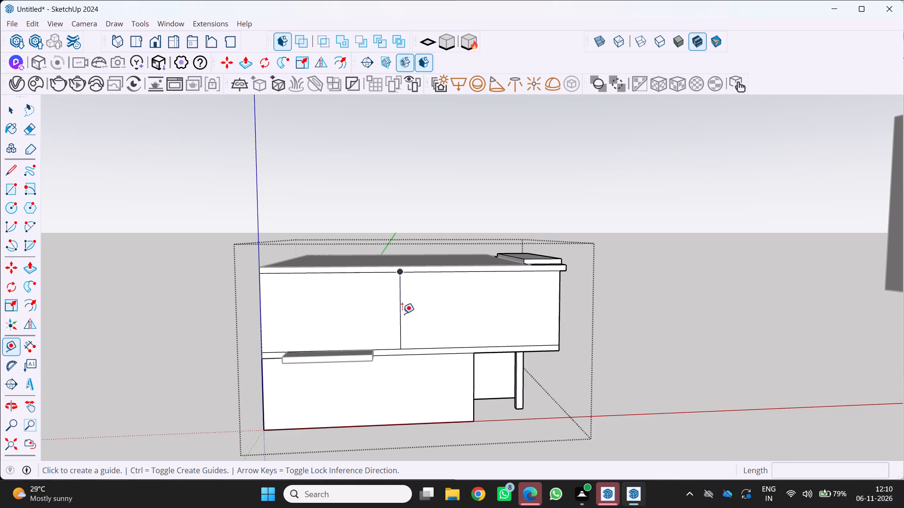
{"action": "left_click", "coordinate": [399, 311]}
{"action": "type", "text": "8'"}
{"action": "key", "text": "Return"}
Examine the dividing line and guide on the upper side wall, close up and with the roof in view.
{"action": "scroll", "coordinate": [433, 316], "scroll_direction": "up", "scroll_amount": 1}
{"action": "scroll", "coordinate": [420, 311], "scroll_direction": "down", "scroll_amount": 5}
{"action": "middle_click_drag", "start_coordinate": [404, 308], "coordinate": [333, 332]}
{"action": "scroll", "coordinate": [510, 262], "scroll_direction": "up", "scroll_amount": 14}
{"action": "middle_click_drag", "start_coordinate": [397, 299], "coordinate": [393, 320]}
{"action": "scroll", "coordinate": [393, 320], "scroll_direction": "down", "scroll_amount": 3}
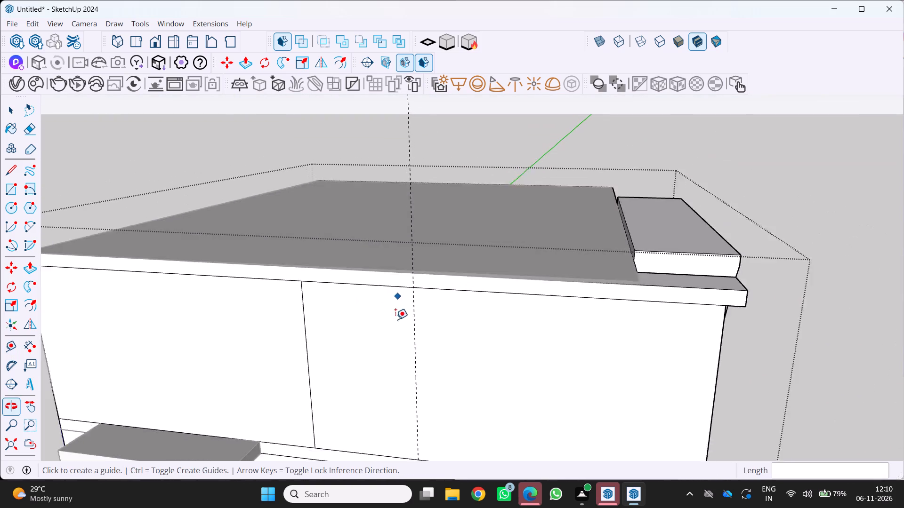
{"action": "scroll", "coordinate": [395, 319], "scroll_direction": "down", "scroll_amount": 12}
{"action": "middle_click_drag", "start_coordinate": [389, 337], "coordinate": [436, 313]}
{"action": "middle_click", "coordinate": [436, 313]}
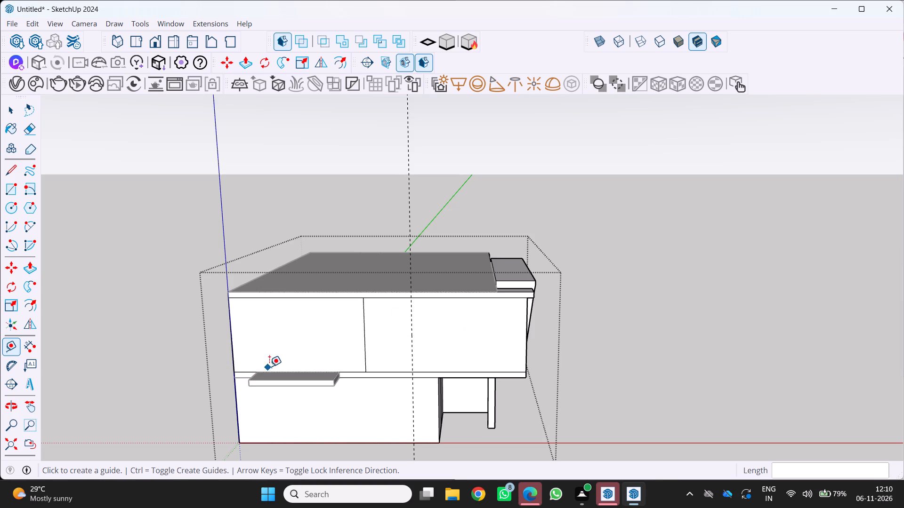
Examine how the divided upper wall relates to the small slab, corner bay and projecting front frame.
{"action": "key", "text": "F6"}
{"action": "scroll", "coordinate": [375, 367], "scroll_direction": "up", "scroll_amount": 2}
{"action": "middle_click_drag", "start_coordinate": [366, 372], "coordinate": [347, 366]}
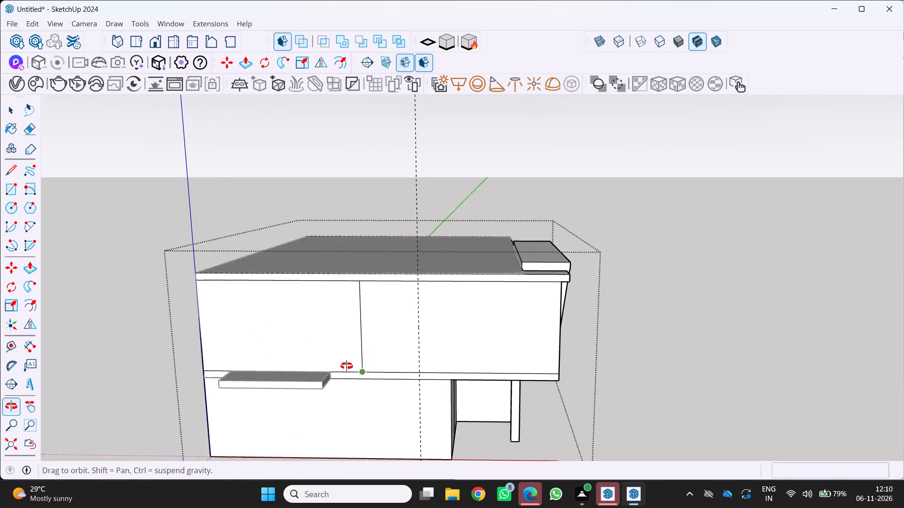
{"action": "middle_click_drag", "start_coordinate": [347, 366], "coordinate": [295, 349]}
{"action": "middle_click", "coordinate": [295, 349]}
{"action": "scroll", "coordinate": [295, 344], "scroll_direction": "down", "scroll_amount": 5}
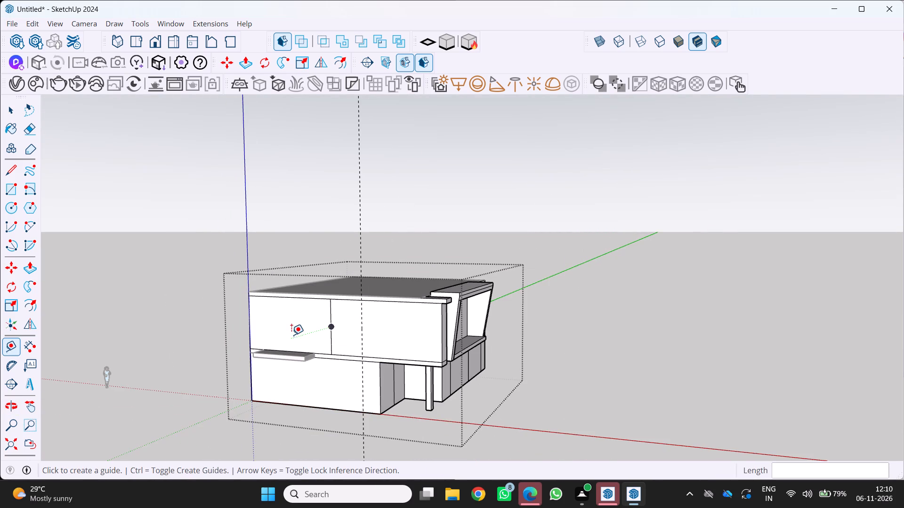
{"action": "middle_click_drag", "start_coordinate": [296, 341], "coordinate": [318, 348]}
{"action": "scroll", "coordinate": [307, 347], "scroll_direction": "up", "scroll_amount": 1}
{"action": "middle_click", "coordinate": [321, 347]}
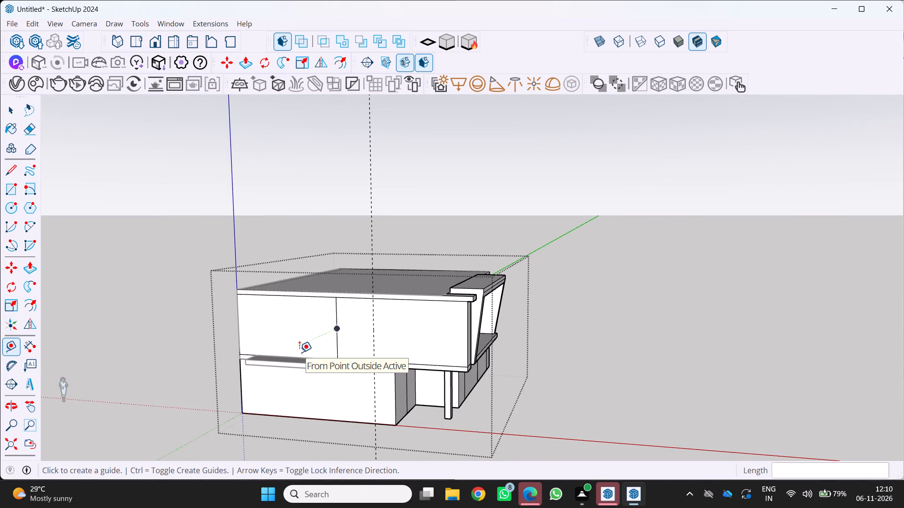
{"action": "middle_click_drag", "start_coordinate": [332, 363], "coordinate": [347, 365]}
{"action": "middle_click", "coordinate": [347, 365]}
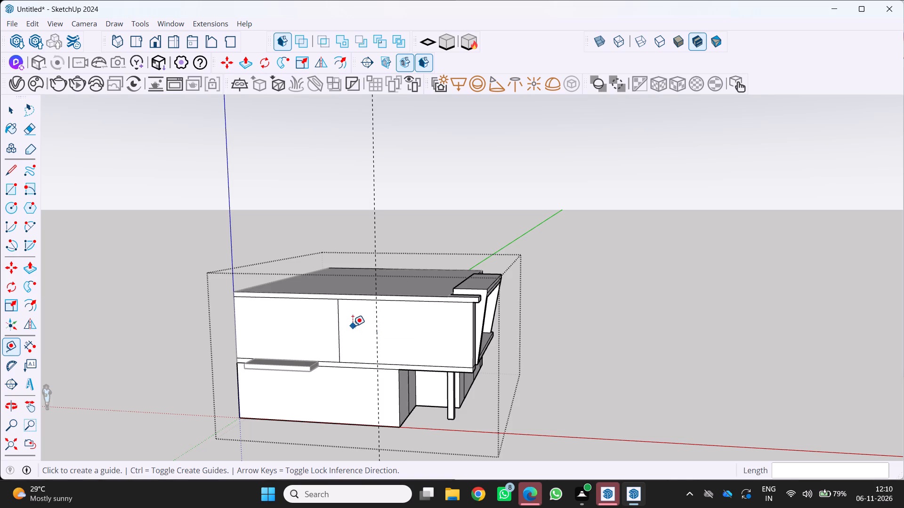
{"action": "scroll", "coordinate": [341, 358], "scroll_direction": "down", "scroll_amount": 3}
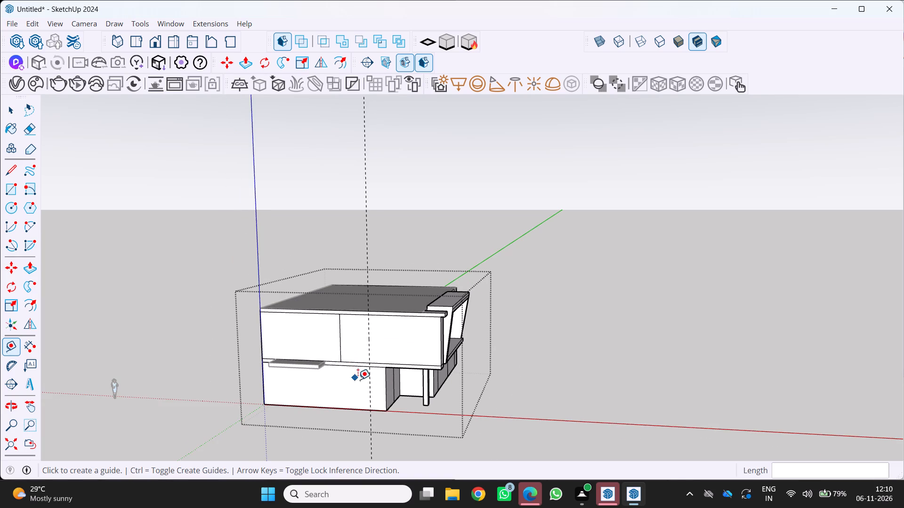
{"action": "scroll", "coordinate": [360, 382], "scroll_direction": "down", "scroll_amount": 3}
{"action": "middle_click_drag", "start_coordinate": [363, 386], "coordinate": [349, 394]}
{"action": "middle_click", "coordinate": [348, 394]}
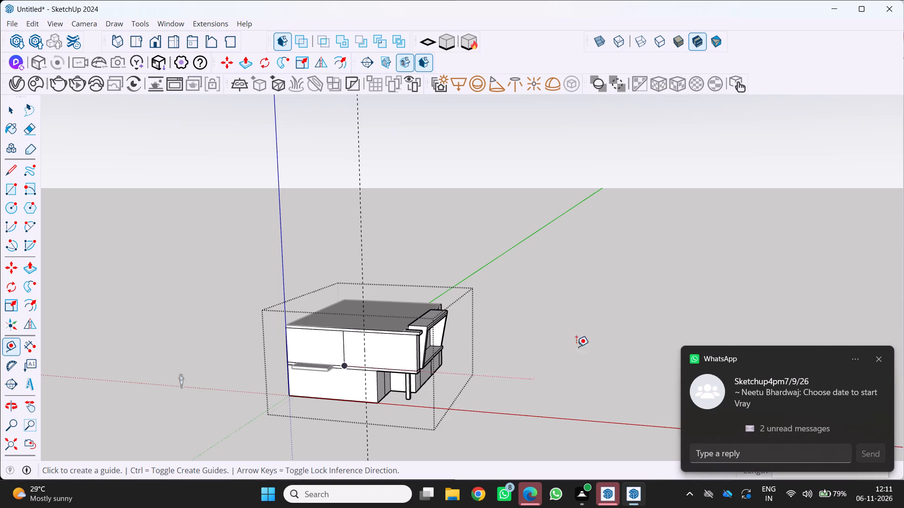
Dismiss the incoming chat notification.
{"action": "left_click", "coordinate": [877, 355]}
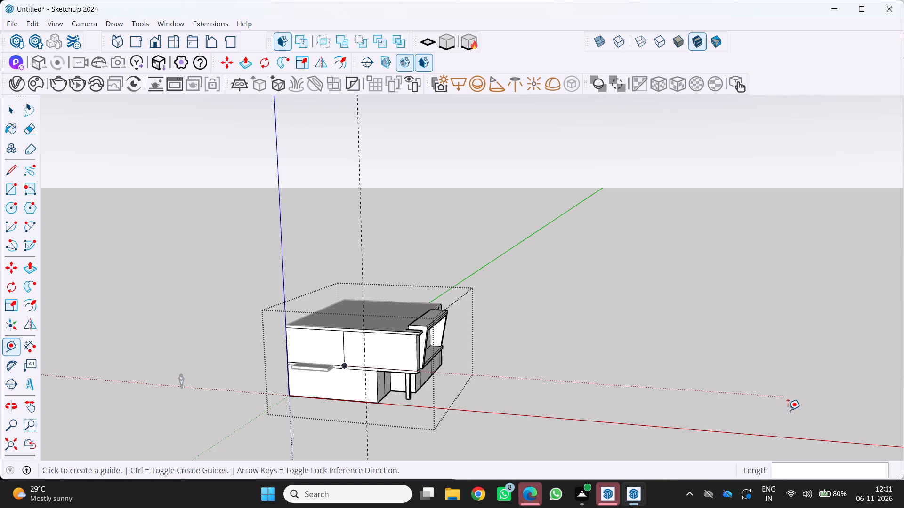
Examine the building from farther away, its front frame up close, and the divided slab-side wall nearly head-on.
{"action": "scroll", "coordinate": [790, 416], "scroll_direction": "down", "scroll_amount": 4}
{"action": "middle_click_drag", "start_coordinate": [786, 424], "coordinate": [739, 404]}
{"action": "scroll", "coordinate": [743, 407], "scroll_direction": "up", "scroll_amount": 1}
{"action": "middle_click_drag", "start_coordinate": [738, 403], "coordinate": [734, 400]}
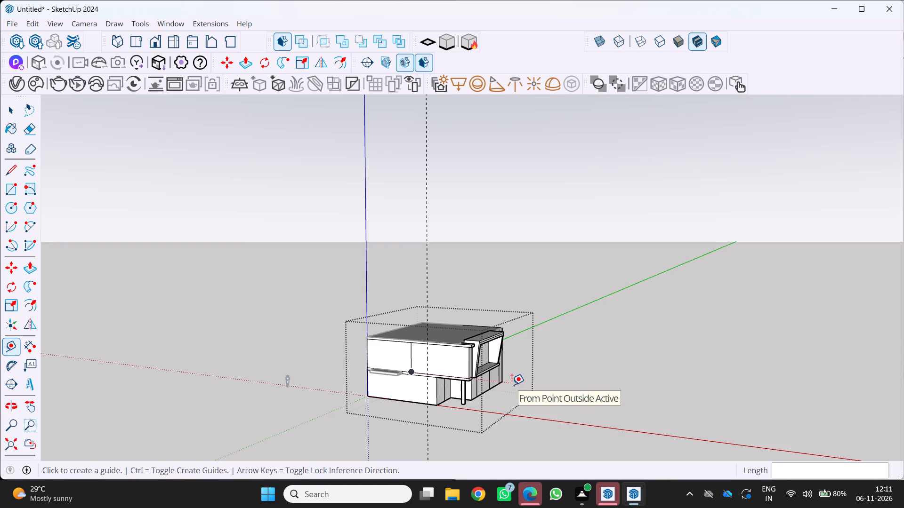
{"action": "scroll", "coordinate": [514, 390], "scroll_direction": "down", "scroll_amount": 1}
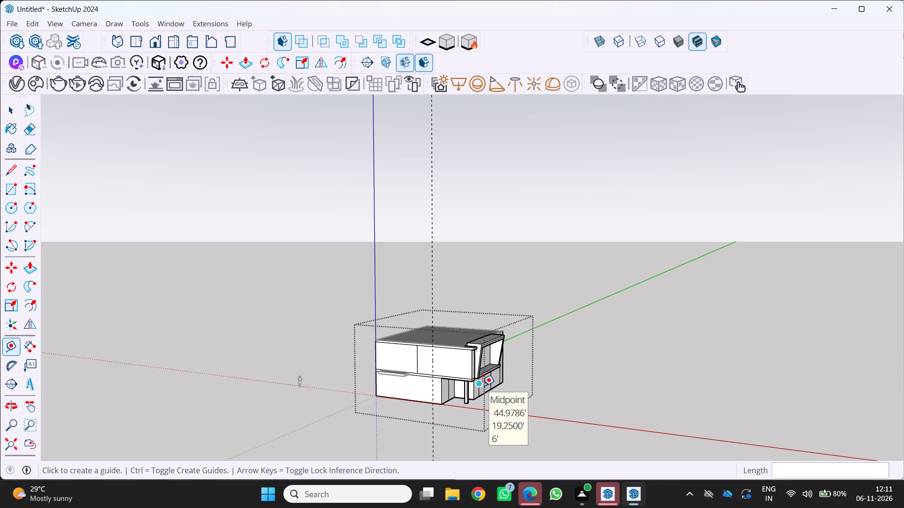
{"action": "scroll", "coordinate": [503, 372], "scroll_direction": "down", "scroll_amount": 1}
{"action": "middle_click_drag", "start_coordinate": [500, 373], "coordinate": [435, 375]}
{"action": "scroll", "coordinate": [448, 313], "scroll_direction": "up", "scroll_amount": 2}
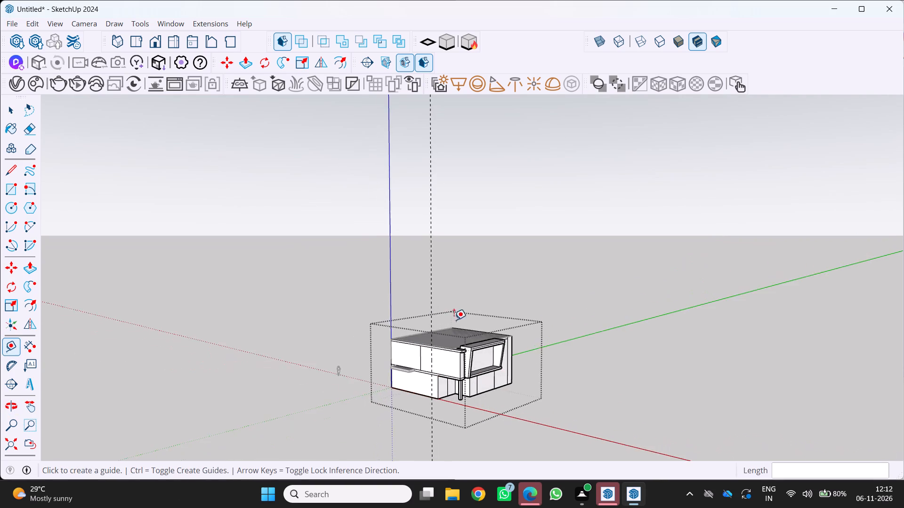
{"action": "scroll", "coordinate": [454, 320], "scroll_direction": "up", "scroll_amount": 11}
{"action": "middle_click_drag", "start_coordinate": [454, 367], "coordinate": [353, 322]}
{"action": "middle_click", "coordinate": [353, 322]}
{"action": "scroll", "coordinate": [387, 321], "scroll_direction": "up", "scroll_amount": 3}
{"action": "middle_click_drag", "start_coordinate": [393, 329], "coordinate": [436, 349]}
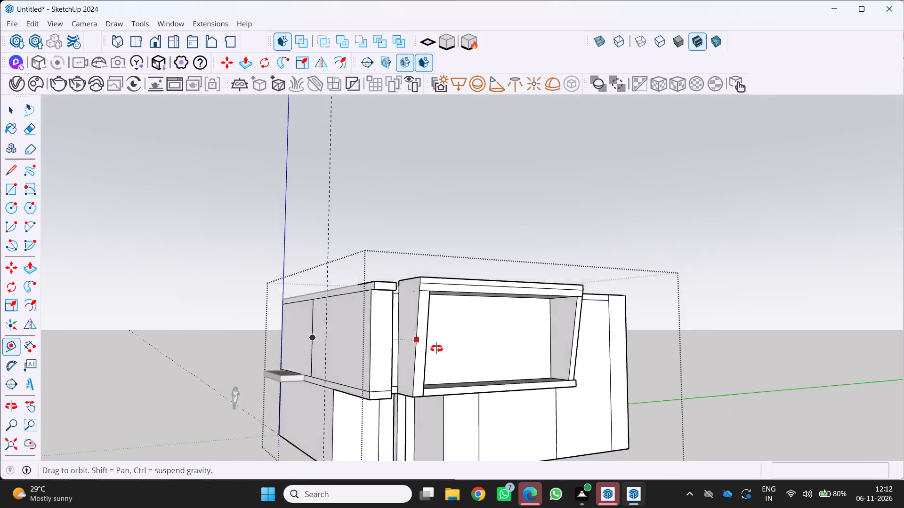
{"action": "middle_click_drag", "start_coordinate": [436, 349], "coordinate": [645, 343]}
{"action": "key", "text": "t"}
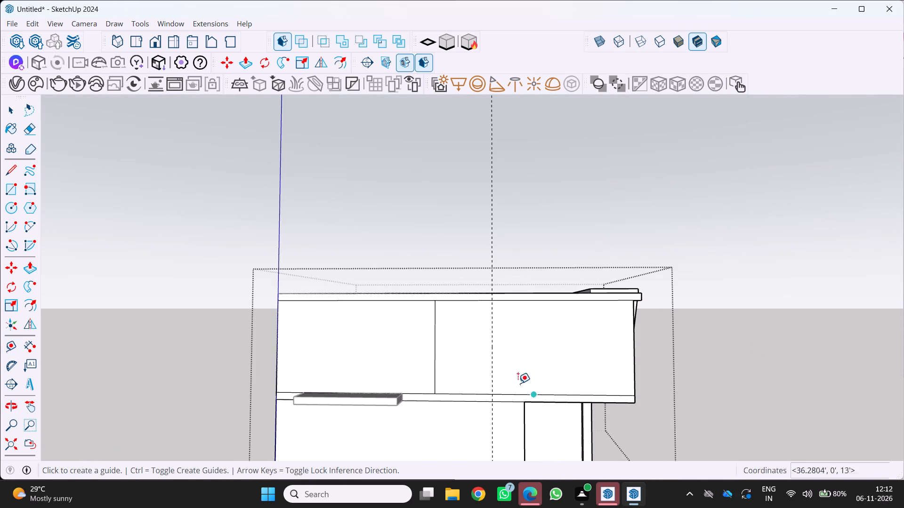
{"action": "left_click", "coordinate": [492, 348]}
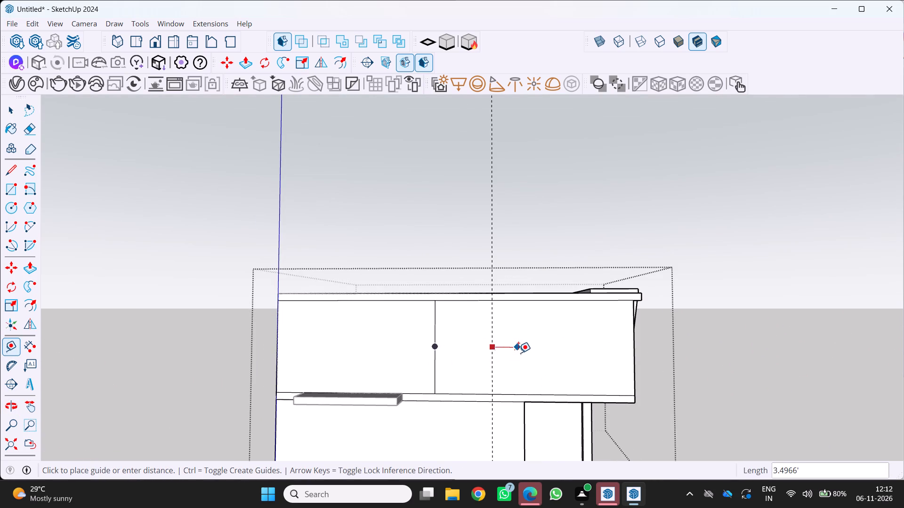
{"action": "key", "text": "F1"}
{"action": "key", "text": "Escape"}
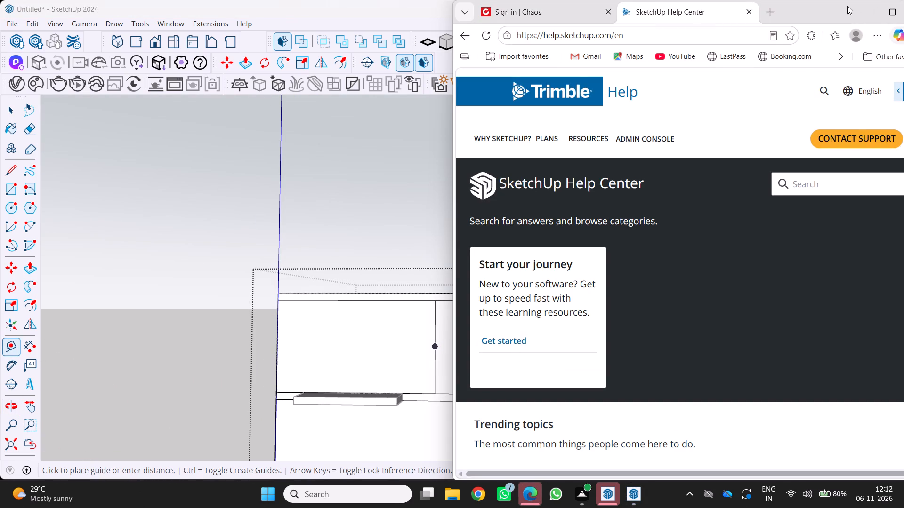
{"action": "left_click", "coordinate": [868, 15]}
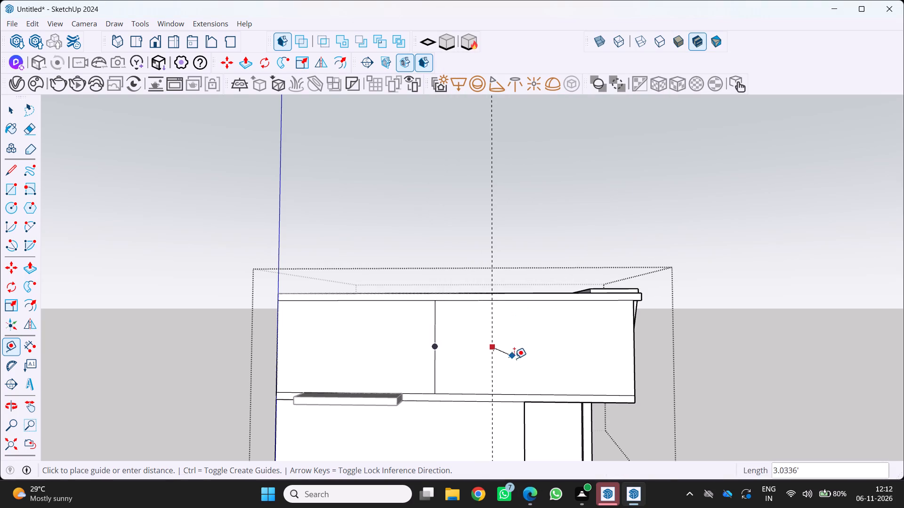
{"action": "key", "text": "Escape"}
Place a second vertical guide 4' from the existing guide on the upper side wall, towards the front corner bay.
{"action": "key", "text": "t"}
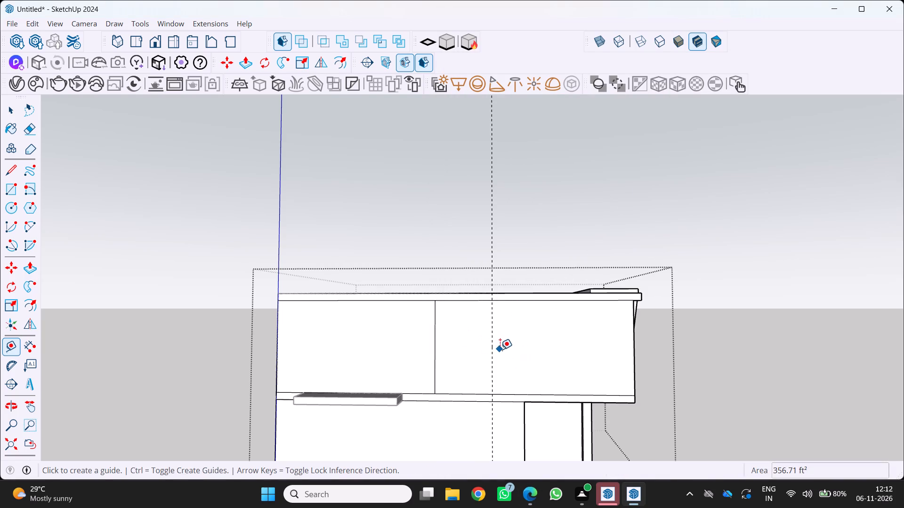
{"action": "left_click_drag", "start_coordinate": [490, 340], "coordinate": [494, 341]}
{"action": "type", "text": "4'"}
{"action": "key", "text": "Return"}
{"action": "middle_click_drag", "start_coordinate": [506, 357], "coordinate": [478, 341]}
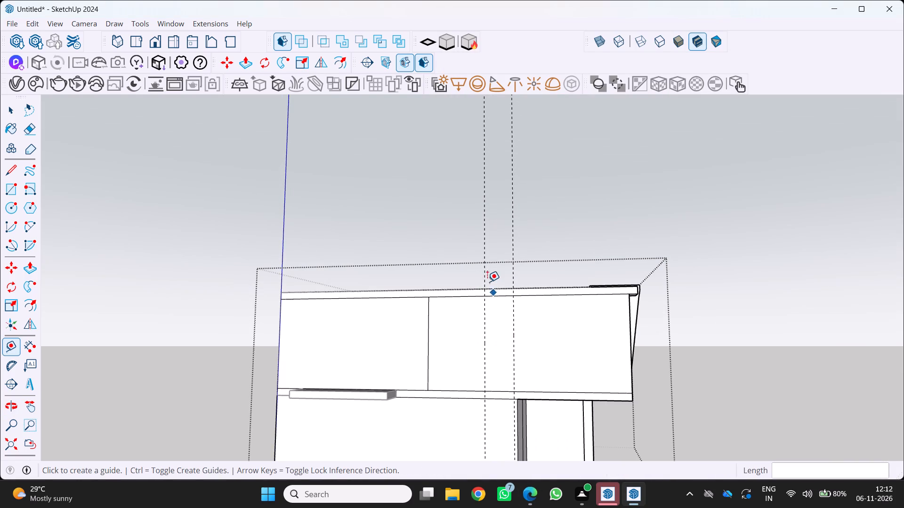
Draw a rectangle about 4' by 15' between the two vertical guides, from the roof's top edge to the upper level's bottom edge.
{"action": "key", "text": "r"}
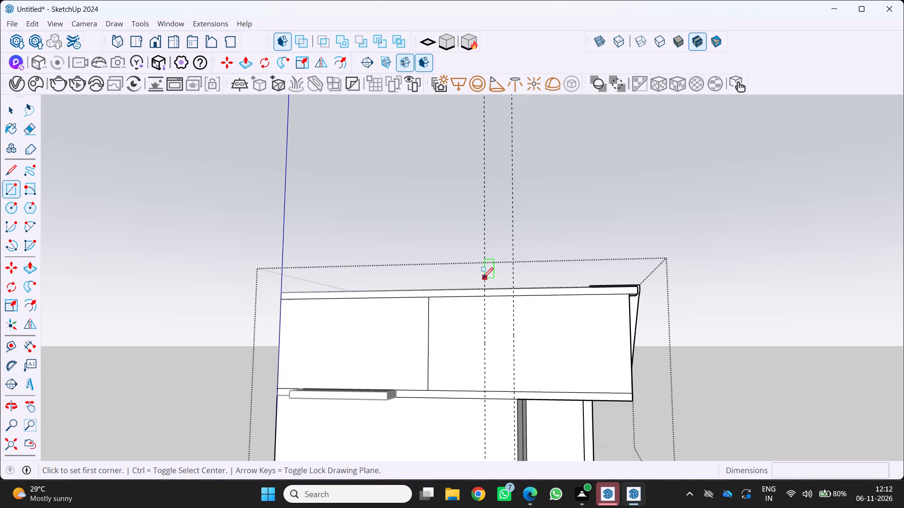
{"action": "left_click", "coordinate": [488, 289]}
{"action": "scroll", "coordinate": [516, 400], "scroll_direction": "up", "scroll_amount": 4}
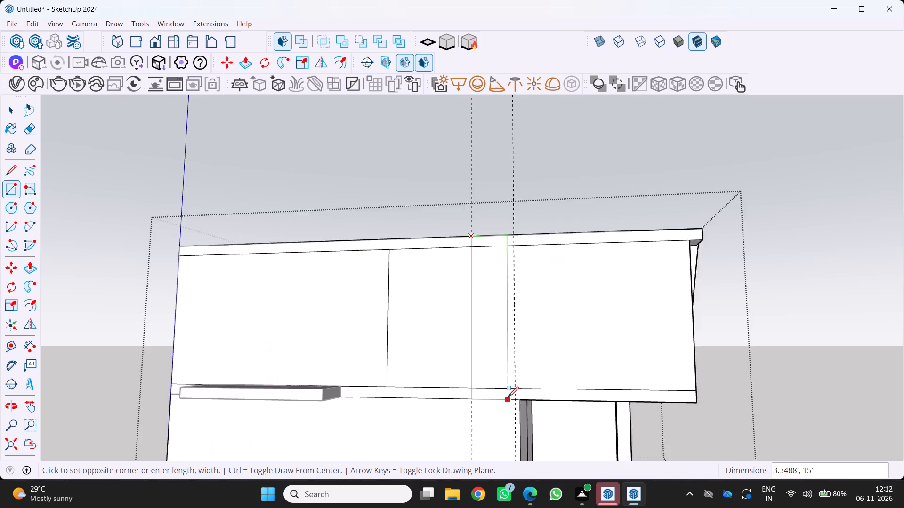
{"action": "scroll", "coordinate": [508, 397], "scroll_direction": "up", "scroll_amount": 3}
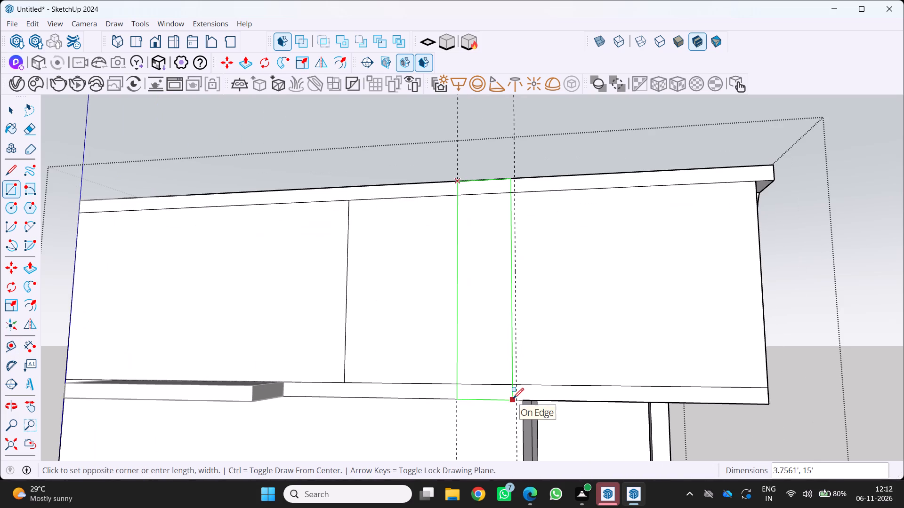
{"action": "left_click", "coordinate": [516, 397]}
Push/Pull the wall section between the two guides outward about 6.2' to start a projecting pier.
{"action": "scroll", "coordinate": [509, 364], "scroll_direction": "down", "scroll_amount": 6}
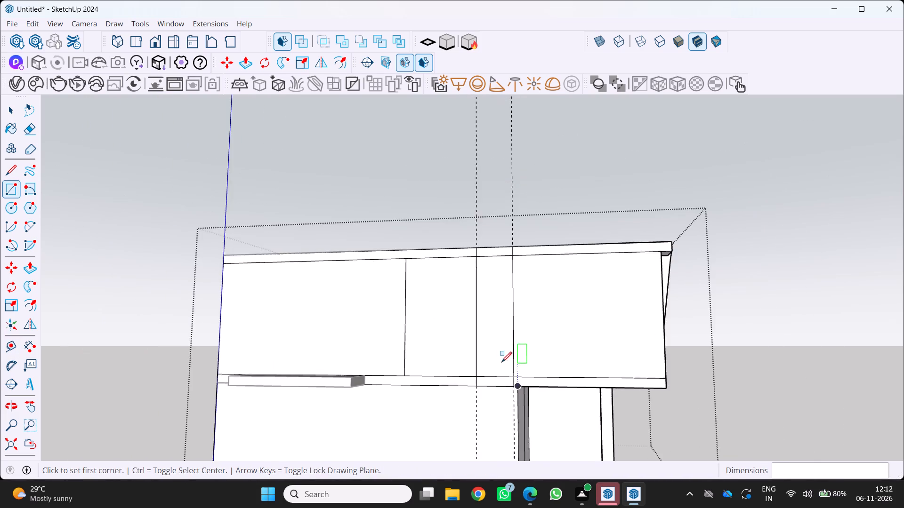
{"action": "scroll", "coordinate": [501, 362], "scroll_direction": "down", "scroll_amount": 2}
{"action": "key", "text": "p"}
{"action": "left_click_drag", "start_coordinate": [492, 330], "coordinate": [489, 332]}
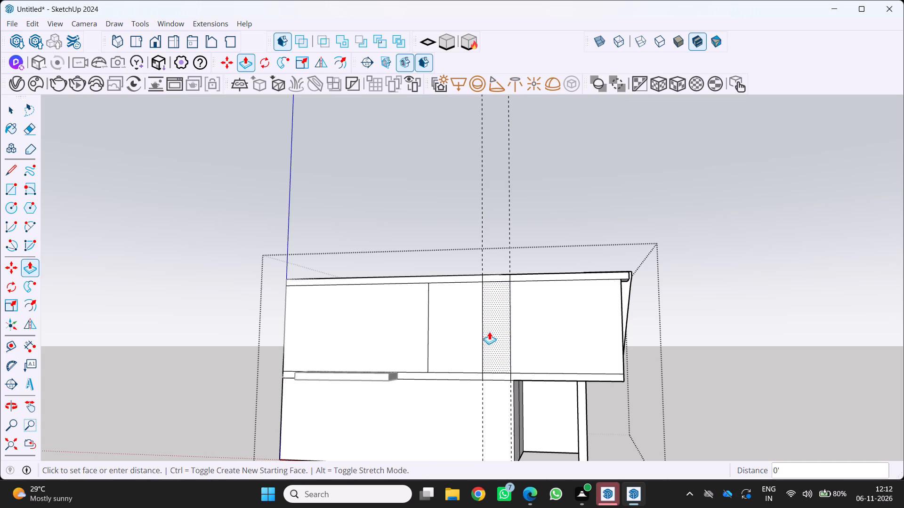
{"action": "left_click_drag", "start_coordinate": [489, 332], "coordinate": [485, 335]}
Pull the roof-edge strip above the projecting pier out 6.215', flush with the pier's front face.
{"action": "scroll", "coordinate": [486, 325], "scroll_direction": "down", "scroll_amount": 2}
{"action": "middle_click_drag", "start_coordinate": [486, 325], "coordinate": [508, 391]}
{"action": "middle_click", "coordinate": [508, 391]}
{"action": "scroll", "coordinate": [495, 304], "scroll_direction": "up", "scroll_amount": 3}
{"action": "left_click_drag", "start_coordinate": [500, 297], "coordinate": [500, 300]}
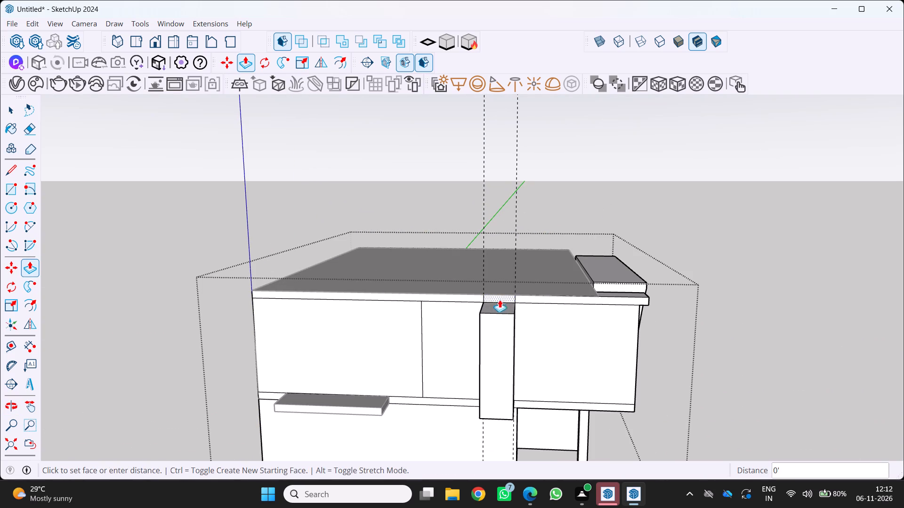
{"action": "left_click_drag", "start_coordinate": [500, 300], "coordinate": [500, 311]}
Pull the floor-edge strip below the projecting pier out 6.215', flush with the pier's front face.
{"action": "scroll", "coordinate": [495, 341], "scroll_direction": "down", "scroll_amount": 4}
{"action": "middle_click_drag", "start_coordinate": [494, 326], "coordinate": [488, 314]}
{"action": "middle_click_drag", "start_coordinate": [488, 312], "coordinate": [488, 244]}
{"action": "middle_click", "coordinate": [489, 243]}
{"action": "scroll", "coordinate": [550, 395], "scroll_direction": "up", "scroll_amount": 3}
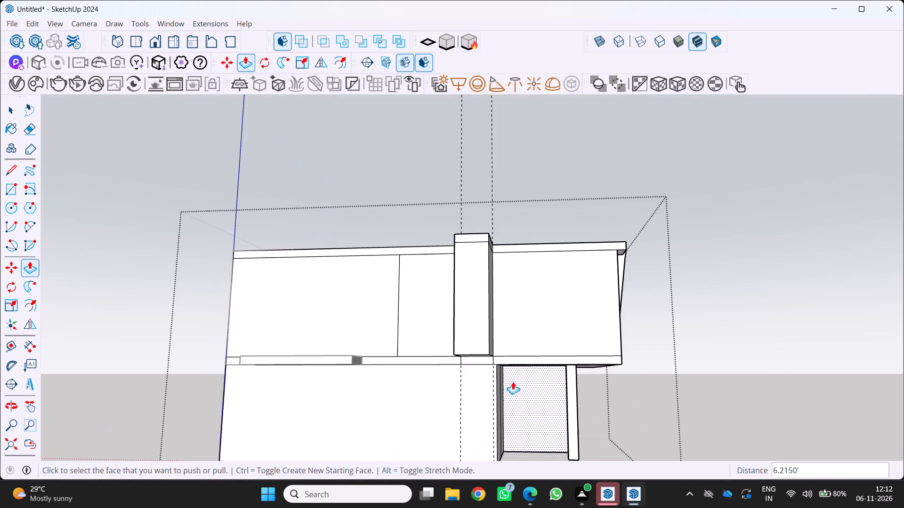
{"action": "left_click", "coordinate": [473, 354]}
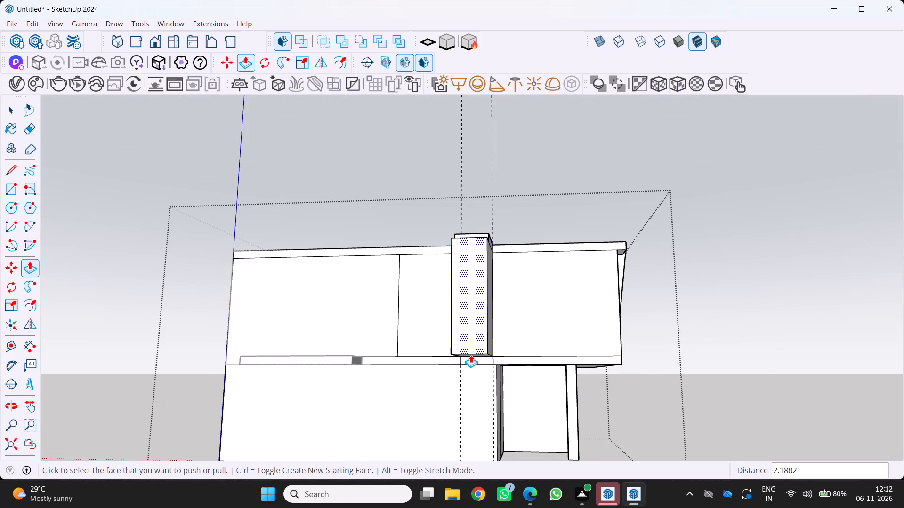
{"action": "key", "text": "ctrl+z"}
{"action": "left_click_drag", "start_coordinate": [477, 357], "coordinate": [468, 342]}
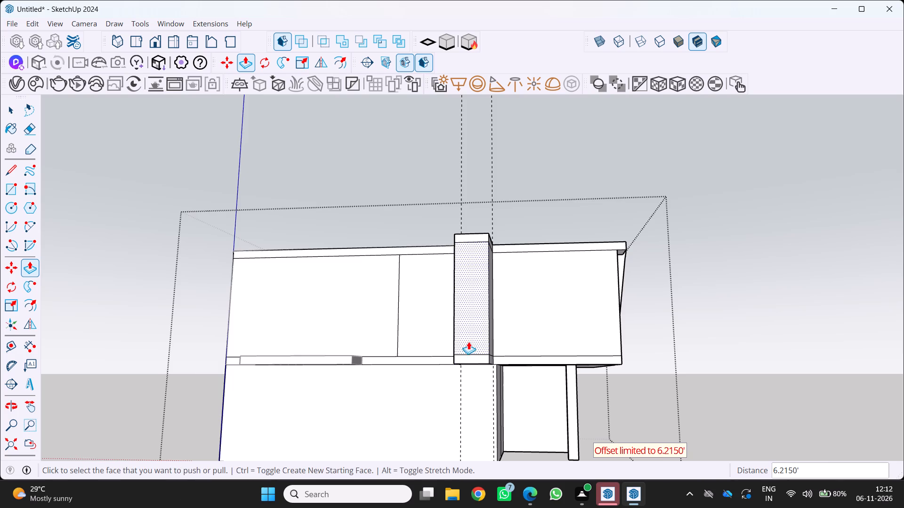
Examine the new projecting pier from the slab side, front and above, in relation to the corner bay and front frame.
{"action": "scroll", "coordinate": [470, 347], "scroll_direction": "down", "scroll_amount": 5}
{"action": "middle_click_drag", "start_coordinate": [461, 316], "coordinate": [493, 358]}
{"action": "middle_click_drag", "start_coordinate": [497, 360], "coordinate": [561, 416]}
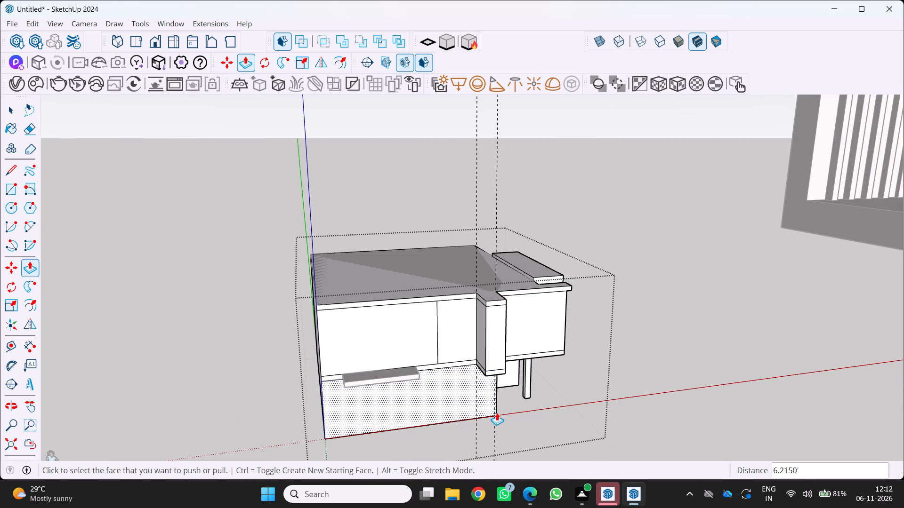
{"action": "scroll", "coordinate": [506, 421], "scroll_direction": "down", "scroll_amount": 4}
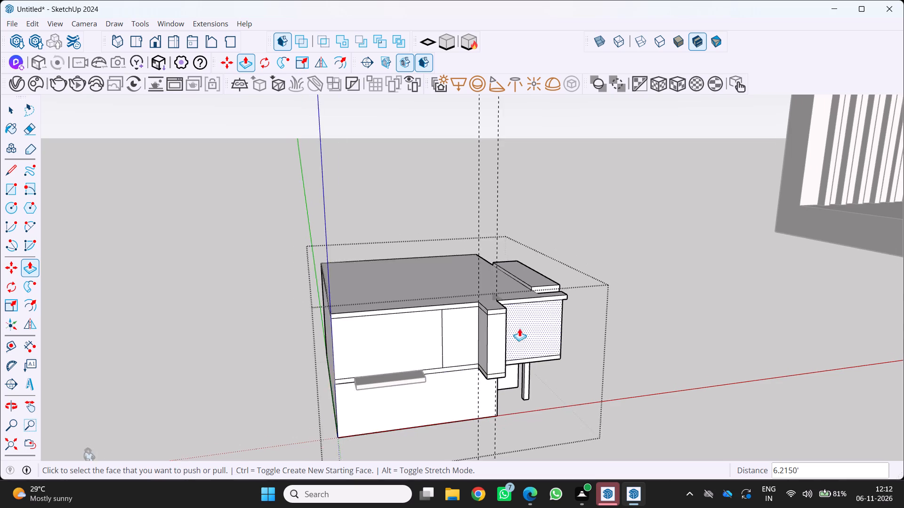
{"action": "scroll", "coordinate": [519, 328], "scroll_direction": "down", "scroll_amount": 2}
{"action": "middle_click_drag", "start_coordinate": [517, 341], "coordinate": [290, 331]}
{"action": "scroll", "coordinate": [450, 401], "scroll_direction": "up", "scroll_amount": 5}
{"action": "middle_click_drag", "start_coordinate": [501, 387], "coordinate": [433, 370]}
{"action": "middle_click", "coordinate": [433, 370]}
{"action": "middle_click", "coordinate": [433, 370]}
{"action": "scroll", "coordinate": [567, 368], "scroll_direction": "up", "scroll_amount": 5}
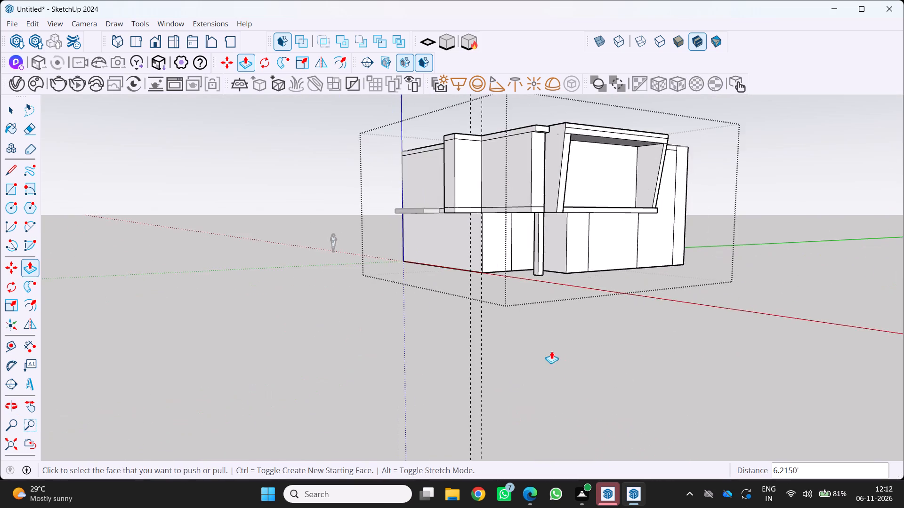
{"action": "middle_click_drag", "start_coordinate": [540, 352], "coordinate": [412, 416]}
{"action": "middle_click", "coordinate": [412, 416]}
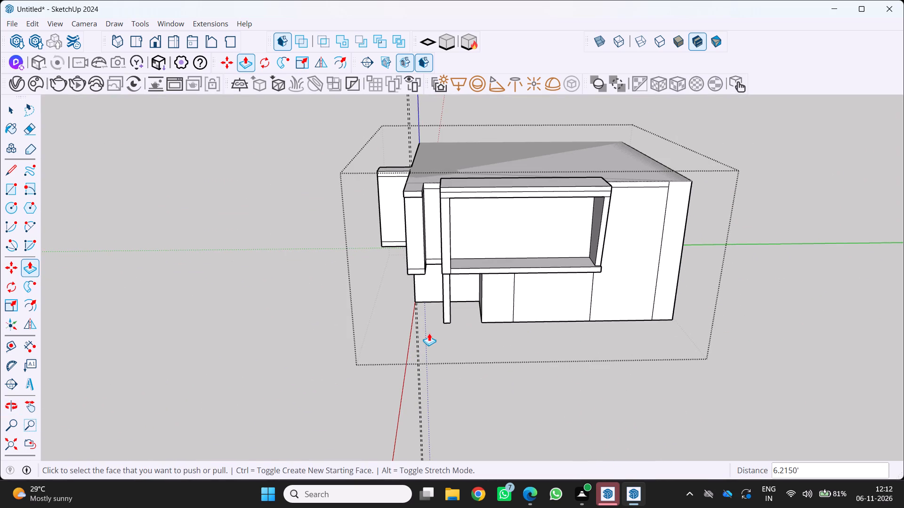
{"action": "scroll", "coordinate": [460, 371], "scroll_direction": "down", "scroll_amount": 3}
{"action": "middle_click_drag", "start_coordinate": [448, 360], "coordinate": [420, 340]}
{"action": "middle_click", "coordinate": [419, 339]}
{"action": "scroll", "coordinate": [418, 337], "scroll_direction": "up", "scroll_amount": 6}
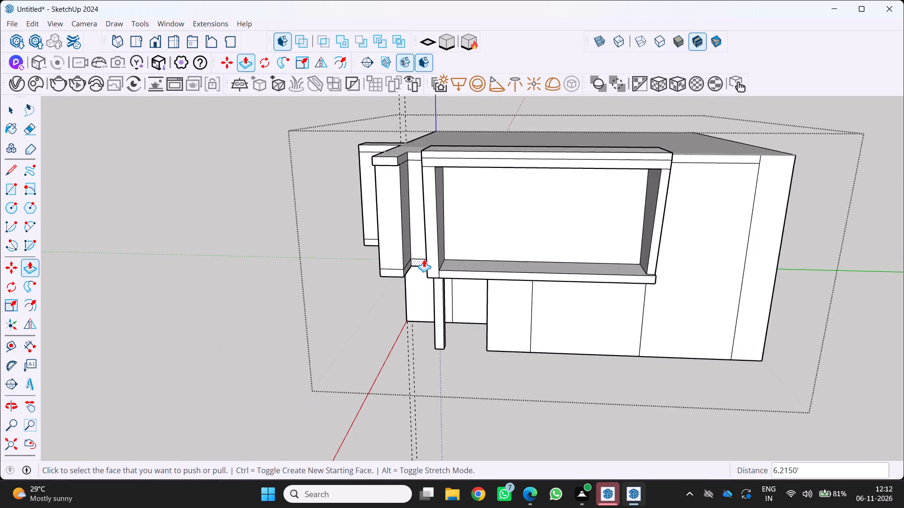
{"action": "scroll", "coordinate": [424, 259], "scroll_direction": "up", "scroll_amount": 8}
{"action": "middle_click_drag", "start_coordinate": [420, 256], "coordinate": [504, 299]}
{"action": "middle_click", "coordinate": [504, 299]}
{"action": "middle_click", "coordinate": [505, 300]}
{"action": "scroll", "coordinate": [505, 300], "scroll_direction": "down", "scroll_amount": 10}
{"action": "middle_click", "coordinate": [464, 291]}
{"action": "middle_click_drag", "start_coordinate": [460, 291], "coordinate": [437, 278]}
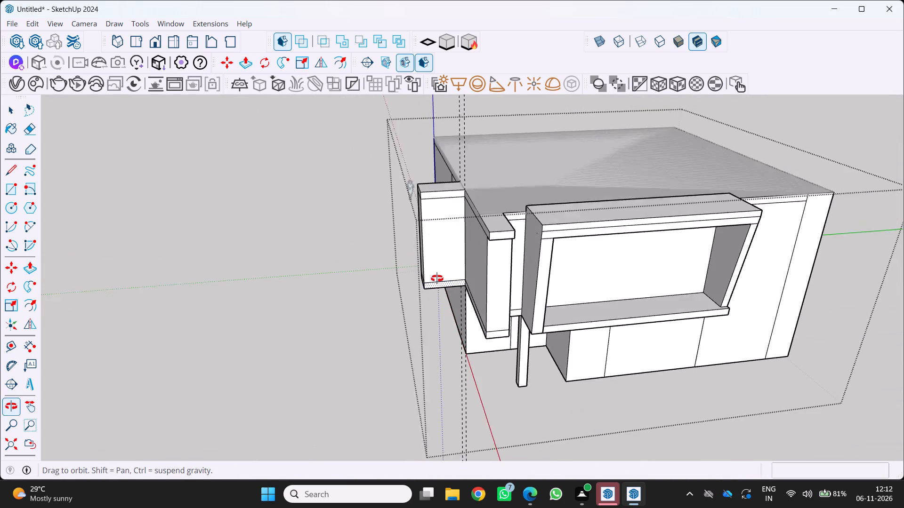
{"action": "middle_click_drag", "start_coordinate": [437, 278], "coordinate": [436, 276]}
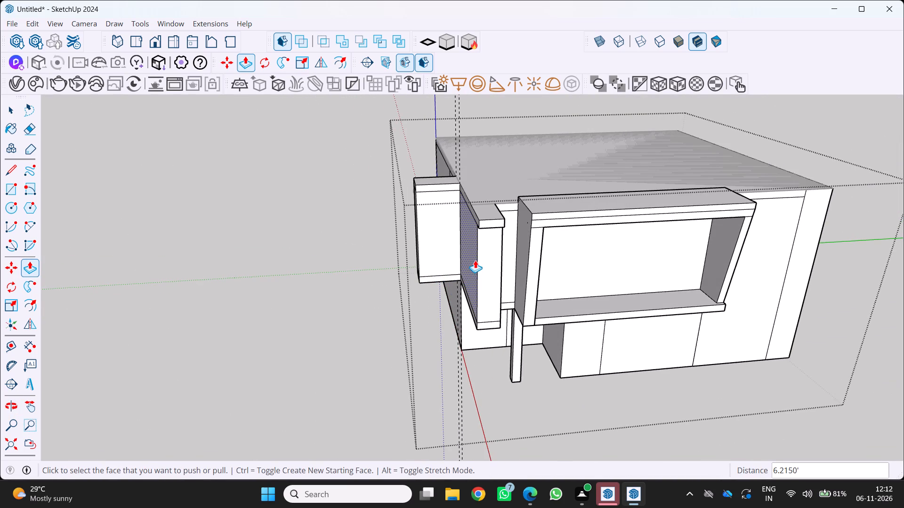
{"action": "scroll", "coordinate": [475, 260], "scroll_direction": "down", "scroll_amount": 2}
{"action": "middle_click_drag", "start_coordinate": [477, 271], "coordinate": [424, 302]}
{"action": "scroll", "coordinate": [473, 252], "scroll_direction": "down", "scroll_amount": 6}
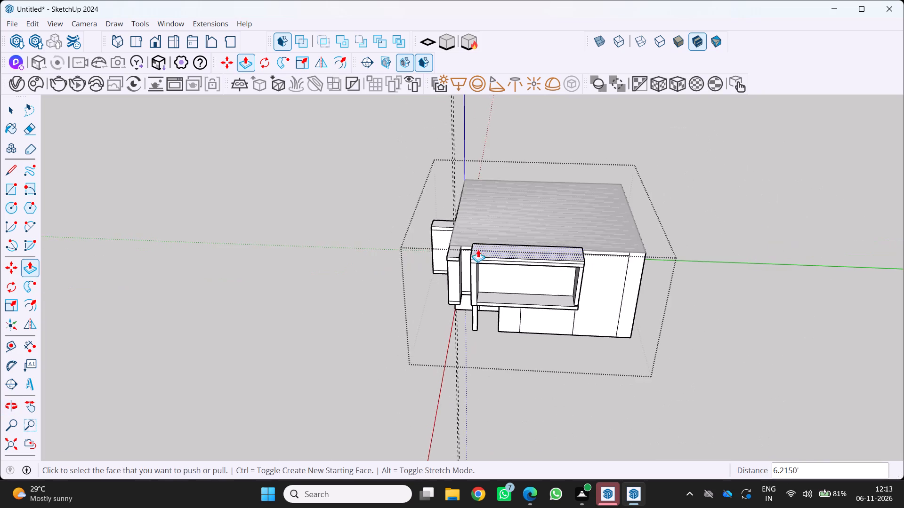
{"action": "middle_click_drag", "start_coordinate": [512, 314], "coordinate": [479, 236]}
{"action": "scroll", "coordinate": [461, 233], "scroll_direction": "up", "scroll_amount": 4}
{"action": "middle_click_drag", "start_coordinate": [458, 236], "coordinate": [637, 295]}
{"action": "middle_click", "coordinate": [638, 295]}
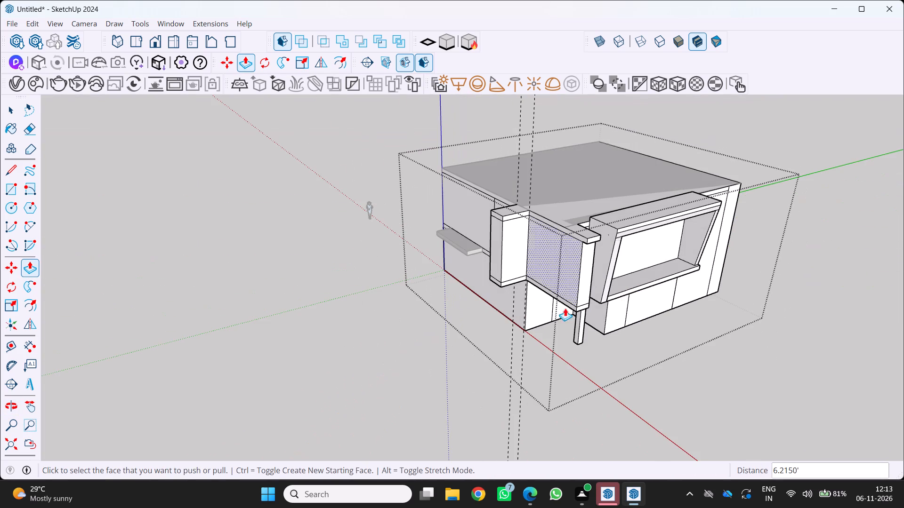
{"action": "middle_click_drag", "start_coordinate": [581, 354], "coordinate": [535, 379]}
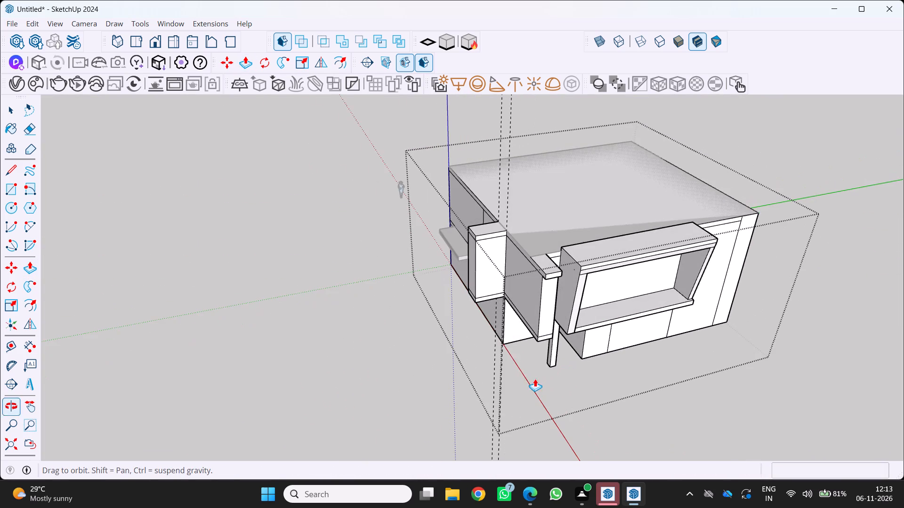
{"action": "middle_click_drag", "start_coordinate": [510, 343], "coordinate": [448, 314]}
{"action": "scroll", "coordinate": [488, 347], "scroll_direction": "up", "scroll_amount": 1}
{"action": "middle_click_drag", "start_coordinate": [481, 334], "coordinate": [498, 299]}
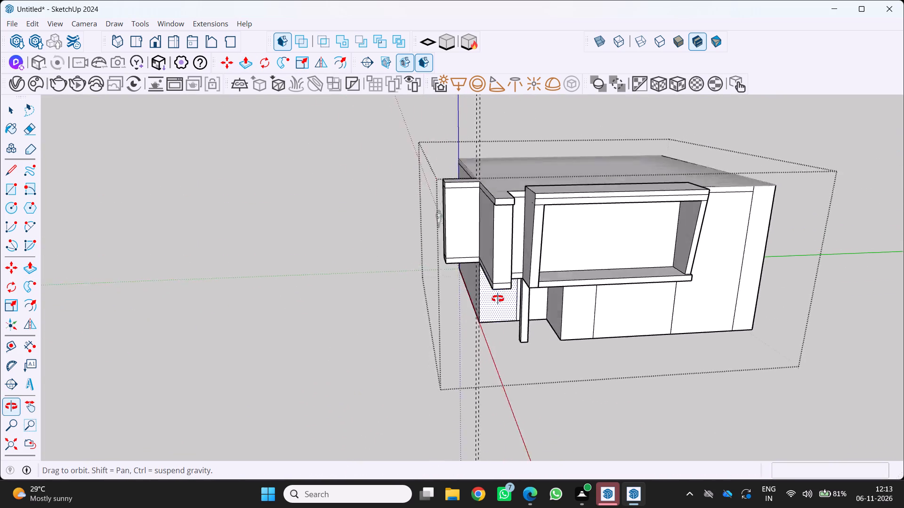
{"action": "middle_click_drag", "start_coordinate": [498, 299], "coordinate": [532, 279]}
Erase the lower horizontal seam line across the projecting pier's front face.
{"action": "middle_click_drag", "start_coordinate": [466, 270], "coordinate": [590, 317]}
{"action": "scroll", "coordinate": [517, 272], "scroll_direction": "up", "scroll_amount": 3}
{"action": "middle_click_drag", "start_coordinate": [530, 269], "coordinate": [548, 278]}
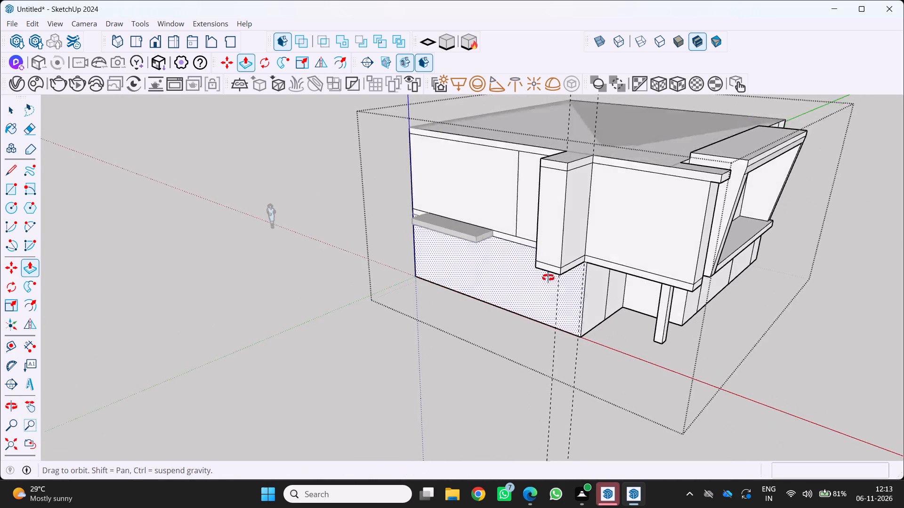
{"action": "middle_click_drag", "start_coordinate": [548, 278], "coordinate": [586, 279]}
{"action": "middle_click", "coordinate": [586, 279]}
{"action": "key", "text": "e"}
{"action": "scroll", "coordinate": [556, 260], "scroll_direction": "up", "scroll_amount": 6}
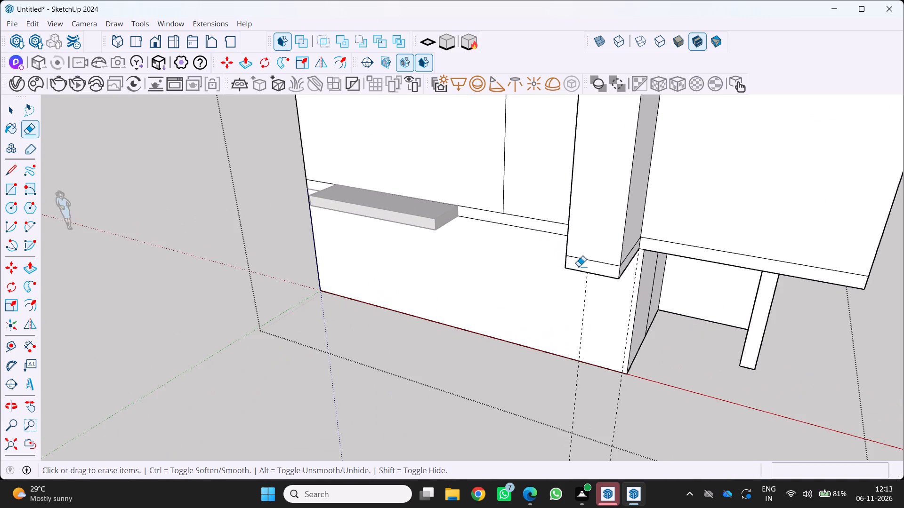
{"action": "scroll", "coordinate": [581, 265], "scroll_direction": "up", "scroll_amount": 2}
{"action": "left_click", "coordinate": [581, 260]}
{"action": "scroll", "coordinate": [576, 259], "scroll_direction": "up", "scroll_amount": 1}
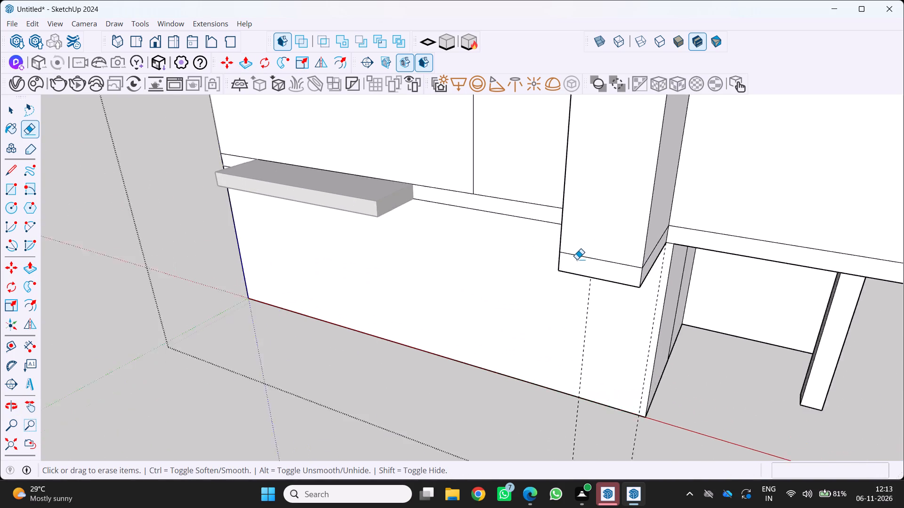
{"action": "scroll", "coordinate": [577, 259], "scroll_direction": "up", "scroll_amount": 5}
{"action": "left_click", "coordinate": [579, 255]}
{"action": "left_click", "coordinate": [578, 253]}
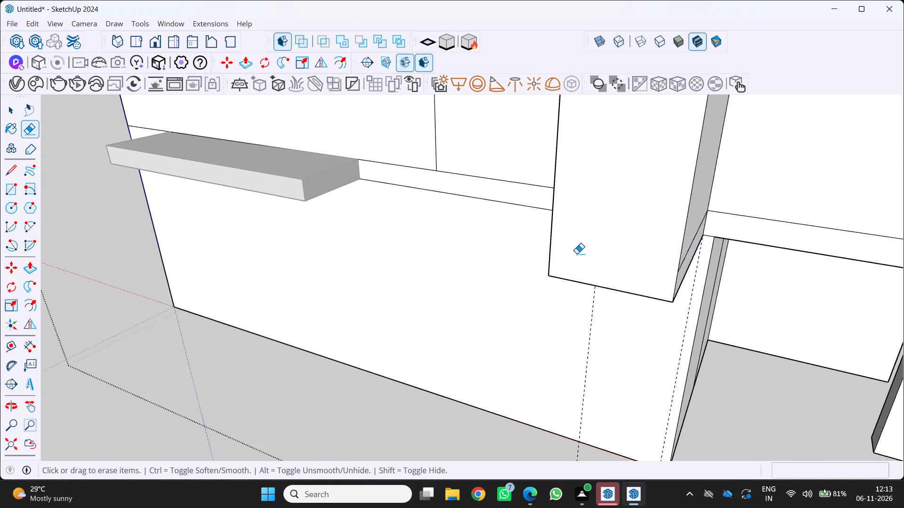
Erase the lower seam line on the pier's side face towards the small slab.
{"action": "scroll", "coordinate": [574, 258], "scroll_direction": "down", "scroll_amount": 7}
{"action": "middle_click_drag", "start_coordinate": [574, 257], "coordinate": [704, 310]}
{"action": "scroll", "coordinate": [632, 252], "scroll_direction": "up", "scroll_amount": 4}
{"action": "middle_click_drag", "start_coordinate": [626, 245], "coordinate": [657, 260]}
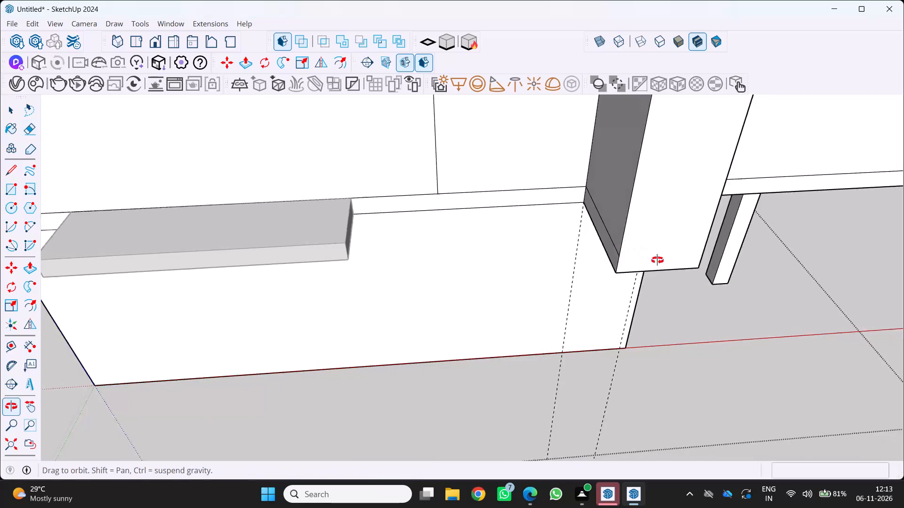
{"action": "middle_click_drag", "start_coordinate": [657, 260], "coordinate": [763, 270]}
{"action": "scroll", "coordinate": [587, 198], "scroll_direction": "up", "scroll_amount": 7}
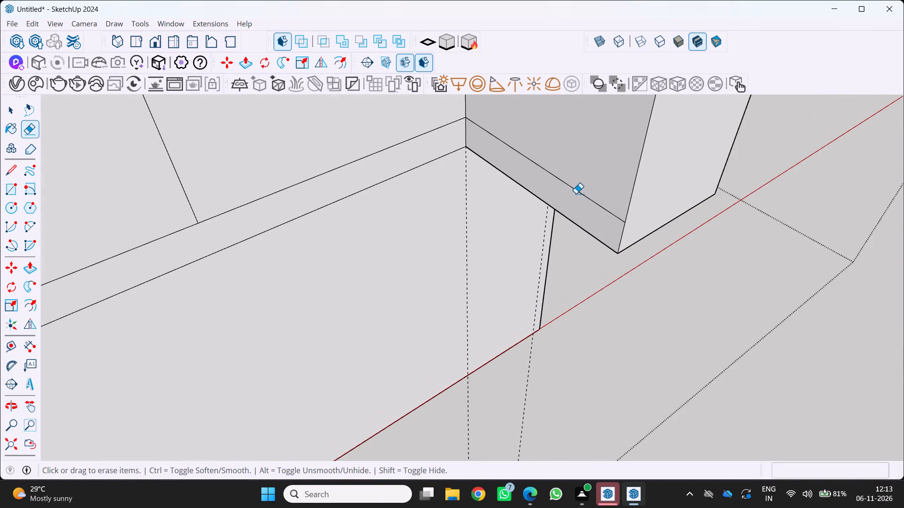
{"action": "key", "text": "e"}
{"action": "scroll", "coordinate": [579, 193], "scroll_direction": "up", "scroll_amount": 3}
{"action": "left_click_drag", "start_coordinate": [581, 194], "coordinate": [583, 198]}
Erase the upper seam line on the pier's side face towards the small slab.
{"action": "scroll", "coordinate": [565, 211], "scroll_direction": "down", "scroll_amount": 11}
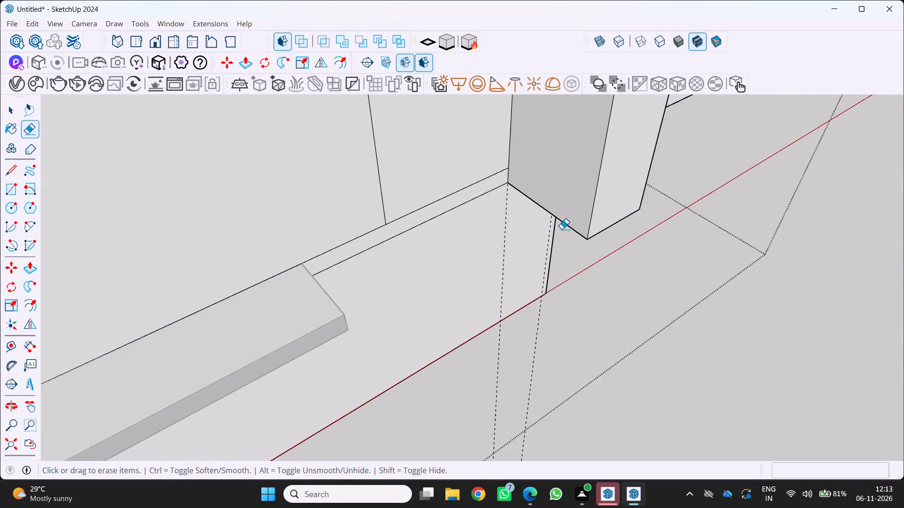
{"action": "scroll", "coordinate": [562, 229], "scroll_direction": "down", "scroll_amount": 17}
{"action": "middle_click", "coordinate": [557, 220]}
{"action": "middle_click", "coordinate": [557, 220]}
{"action": "middle_click_drag", "start_coordinate": [557, 220], "coordinate": [456, 244]}
{"action": "scroll", "coordinate": [456, 244], "scroll_direction": "up", "scroll_amount": 8}
{"action": "middle_click", "coordinate": [456, 244]}
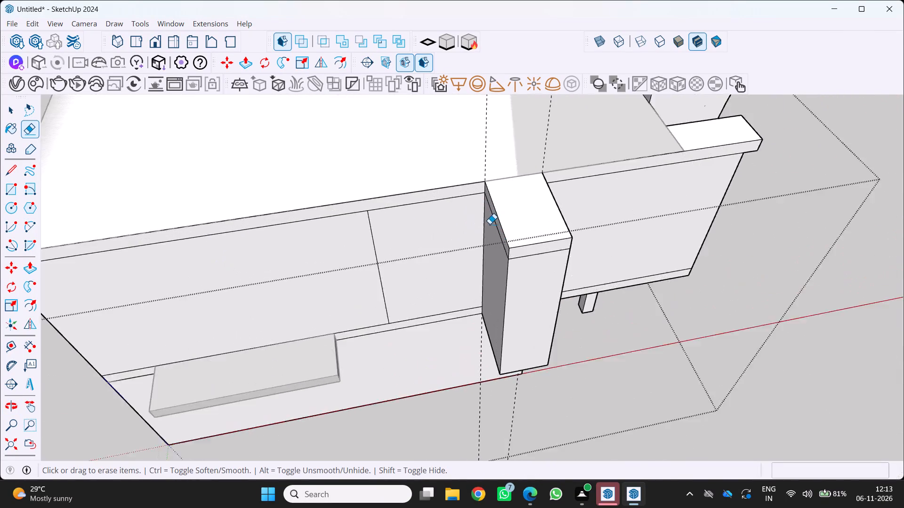
{"action": "scroll", "coordinate": [490, 224], "scroll_direction": "up", "scroll_amount": 8}
{"action": "middle_click_drag", "start_coordinate": [494, 219], "coordinate": [610, 200]}
{"action": "middle_click", "coordinate": [618, 197]}
{"action": "scroll", "coordinate": [594, 193], "scroll_direction": "up", "scroll_amount": 3}
{"action": "left_click", "coordinate": [593, 187]}
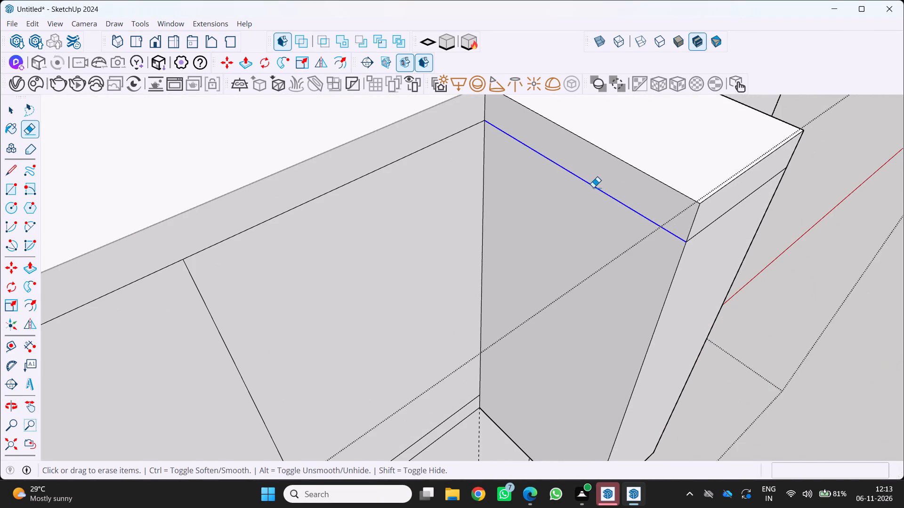
Erase the upper horizontal seam line across the projecting pier's front face.
{"action": "scroll", "coordinate": [586, 196], "scroll_direction": "down", "scroll_amount": 10}
{"action": "middle_click_drag", "start_coordinate": [577, 243], "coordinate": [434, 254]}
{"action": "scroll", "coordinate": [438, 238], "scroll_direction": "down", "scroll_amount": 5}
{"action": "scroll", "coordinate": [525, 272], "scroll_direction": "up", "scroll_amount": 1}
{"action": "middle_click_drag", "start_coordinate": [523, 267], "coordinate": [497, 229]}
{"action": "scroll", "coordinate": [509, 244], "scroll_direction": "up", "scroll_amount": 4}
{"action": "left_click_drag", "start_coordinate": [512, 240], "coordinate": [513, 247]}
Erase the upper seam line on the pier's side face towards the front corner bay.
{"action": "scroll", "coordinate": [510, 254], "scroll_direction": "down", "scroll_amount": 5}
{"action": "middle_click_drag", "start_coordinate": [509, 252], "coordinate": [412, 255]}
{"action": "middle_click", "coordinate": [412, 255]}
{"action": "scroll", "coordinate": [467, 244], "scroll_direction": "down", "scroll_amount": 5}
{"action": "scroll", "coordinate": [514, 291], "scroll_direction": "up", "scroll_amount": 4}
{"action": "middle_click_drag", "start_coordinate": [499, 280], "coordinate": [433, 278]}
{"action": "middle_click", "coordinate": [433, 278]}
{"action": "scroll", "coordinate": [445, 229], "scroll_direction": "up", "scroll_amount": 3}
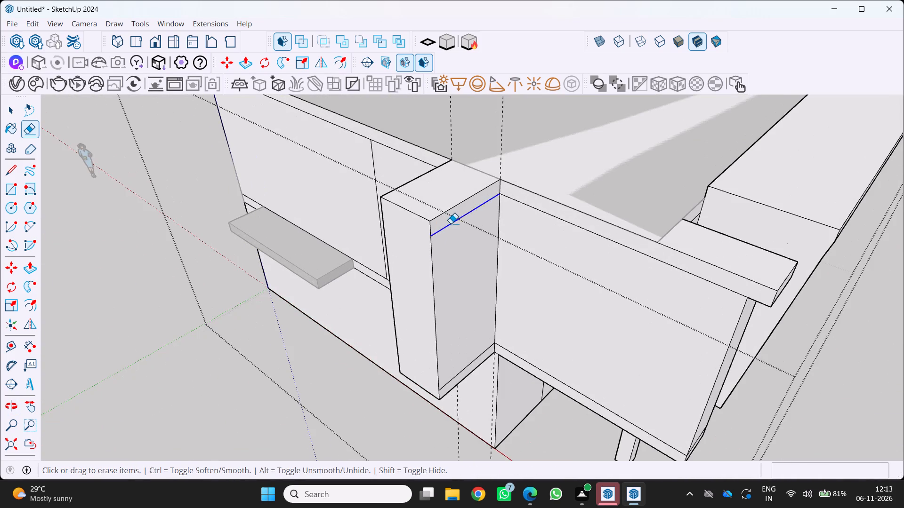
{"action": "left_click", "coordinate": [451, 223]}
Examine the whole building with the cleaned-up pier from the front, from below and from the slab side.
{"action": "scroll", "coordinate": [461, 275], "scroll_direction": "down", "scroll_amount": 10}
{"action": "middle_click_drag", "start_coordinate": [498, 317], "coordinate": [417, 267]}
{"action": "middle_click", "coordinate": [416, 266]}
{"action": "scroll", "coordinate": [585, 407], "scroll_direction": "up", "scroll_amount": 1}
{"action": "middle_click_drag", "start_coordinate": [578, 403], "coordinate": [535, 353]}
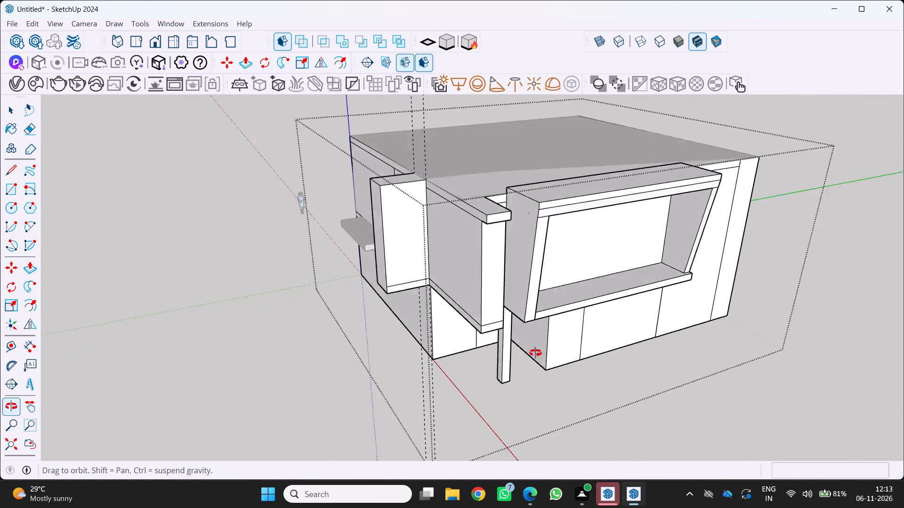
{"action": "middle_click_drag", "start_coordinate": [535, 353], "coordinate": [515, 302]}
{"action": "scroll", "coordinate": [515, 300], "scroll_direction": "down", "scroll_amount": 4}
{"action": "middle_click_drag", "start_coordinate": [515, 302], "coordinate": [649, 279]}
{"action": "scroll", "coordinate": [520, 302], "scroll_direction": "up", "scroll_amount": 1}
{"action": "middle_click", "coordinate": [650, 279]}
{"action": "middle_click_drag", "start_coordinate": [489, 294], "coordinate": [526, 279]}
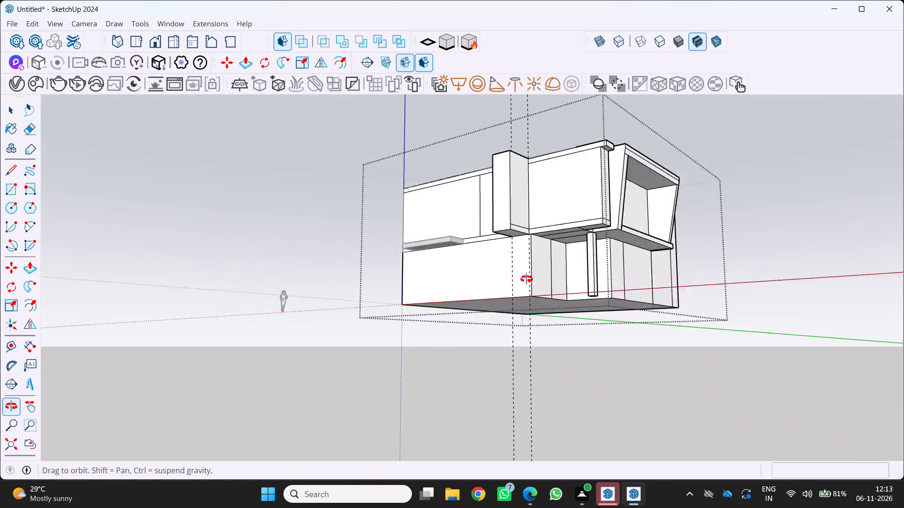
{"action": "middle_click_drag", "start_coordinate": [526, 279], "coordinate": [730, 238]}
{"action": "scroll", "coordinate": [393, 326], "scroll_direction": "down", "scroll_amount": 2}
{"action": "middle_click_drag", "start_coordinate": [388, 330], "coordinate": [379, 371]}
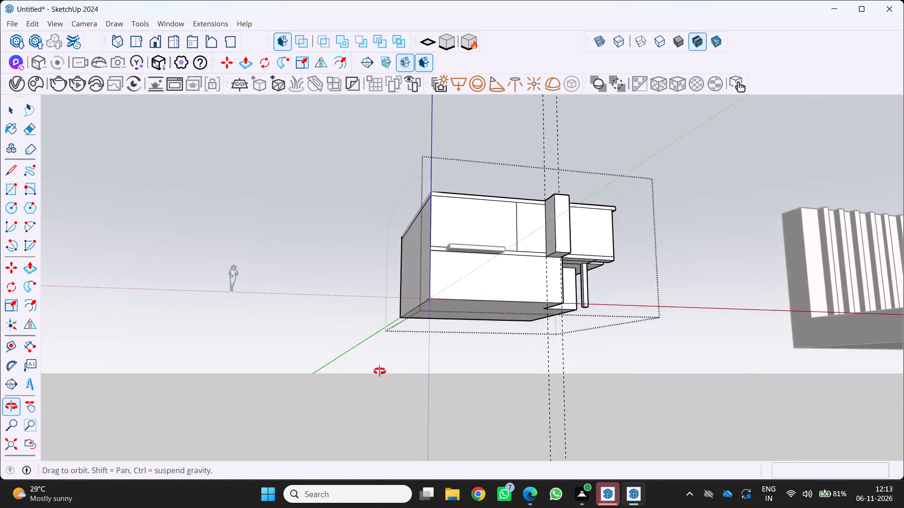
{"action": "middle_click_drag", "start_coordinate": [379, 371], "coordinate": [361, 387]}
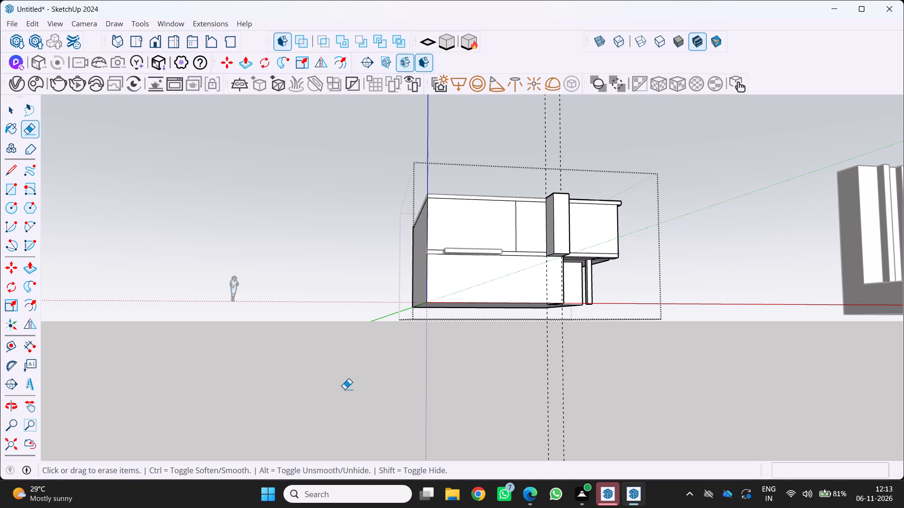
{"action": "scroll", "coordinate": [353, 389], "scroll_direction": "down", "scroll_amount": 2}
{"action": "middle_click_drag", "start_coordinate": [353, 389], "coordinate": [360, 407]}
{"action": "middle_click", "coordinate": [360, 407]}
{"action": "scroll", "coordinate": [376, 261], "scroll_direction": "up", "scroll_amount": 3}
{"action": "middle_click_drag", "start_coordinate": [501, 286], "coordinate": [347, 310]}
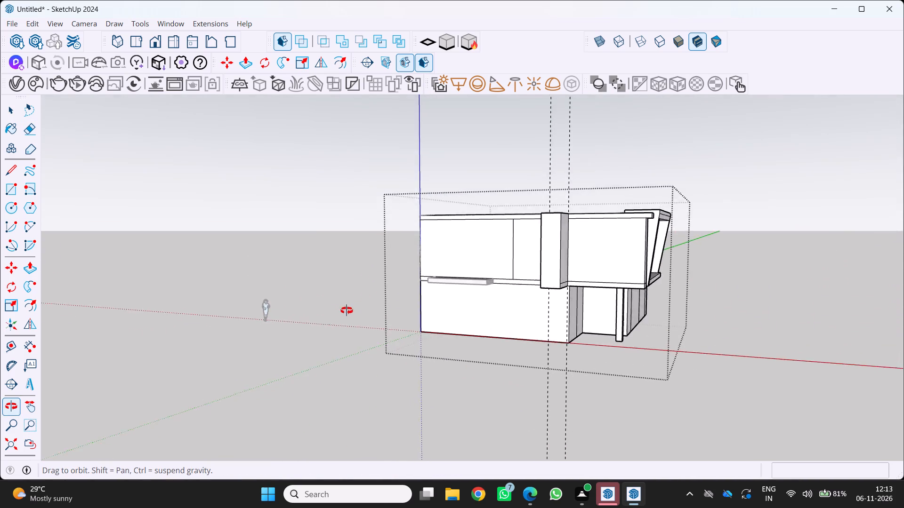
Examine the building's massing, roof and cleaned-up pier from the slab side, from above and from the front.
{"action": "middle_click_drag", "start_coordinate": [347, 310], "coordinate": [338, 316]}
{"action": "middle_click", "coordinate": [338, 316]}
{"action": "scroll", "coordinate": [338, 316], "scroll_direction": "up", "scroll_amount": 1}
{"action": "middle_click_drag", "start_coordinate": [557, 239], "coordinate": [492, 285]}
{"action": "middle_click", "coordinate": [492, 285]}
{"action": "scroll", "coordinate": [501, 252], "scroll_direction": "down", "scroll_amount": 4}
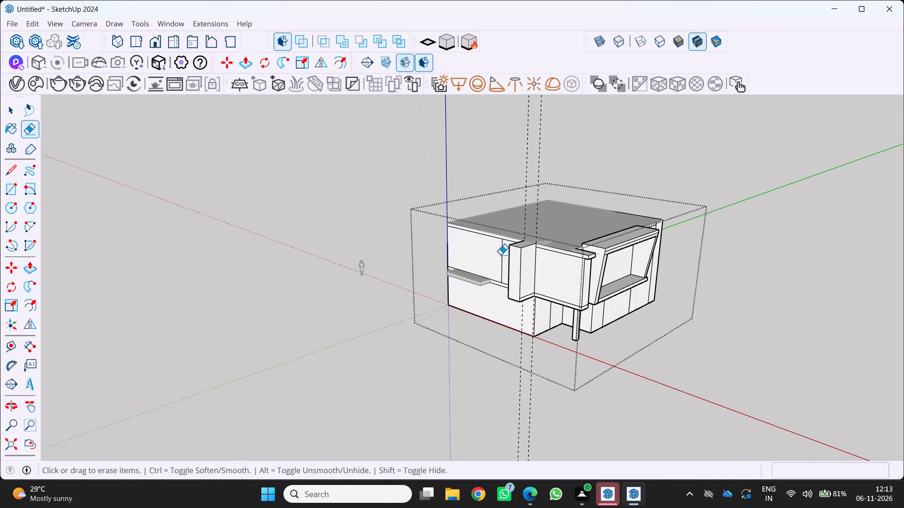
{"action": "scroll", "coordinate": [508, 245], "scroll_direction": "up", "scroll_amount": 2}
{"action": "scroll", "coordinate": [510, 246], "scroll_direction": "down", "scroll_amount": 2}
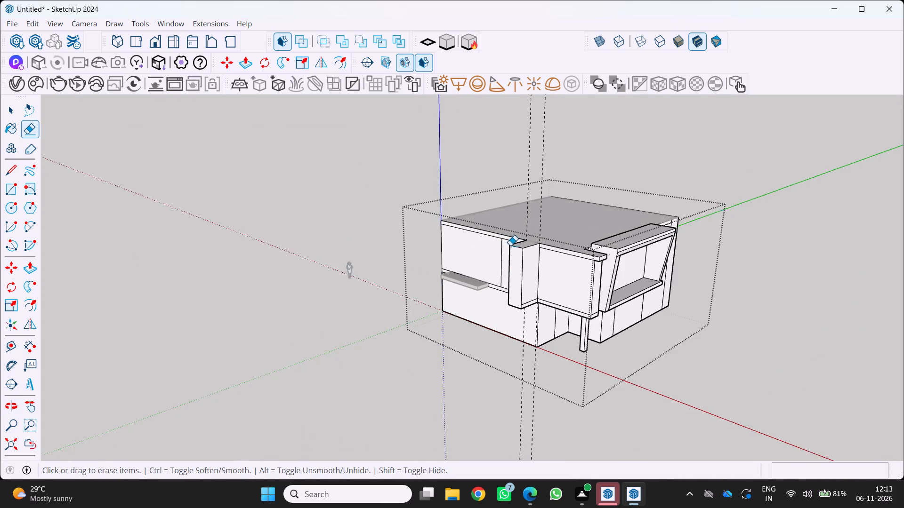
{"action": "scroll", "coordinate": [510, 246], "scroll_direction": "down", "scroll_amount": 2}
{"action": "scroll", "coordinate": [574, 252], "scroll_direction": "up", "scroll_amount": 2}
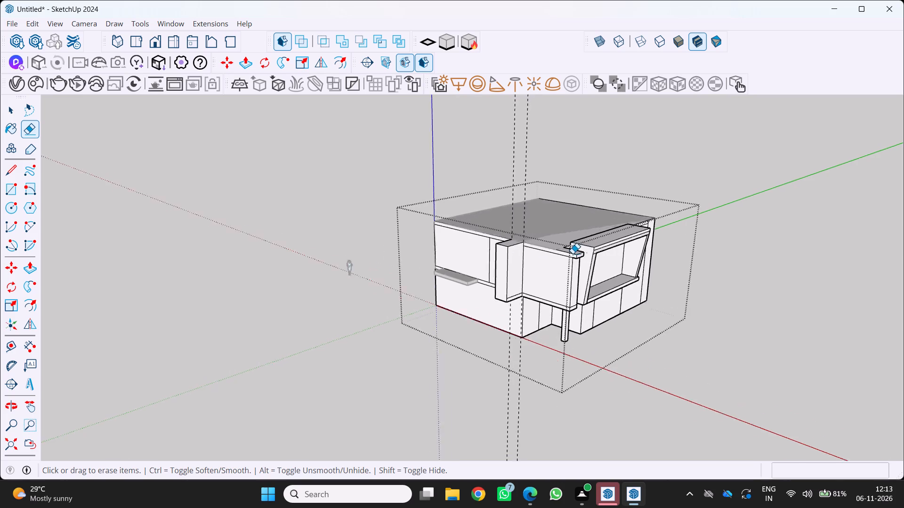
{"action": "scroll", "coordinate": [573, 254], "scroll_direction": "up", "scroll_amount": 2}
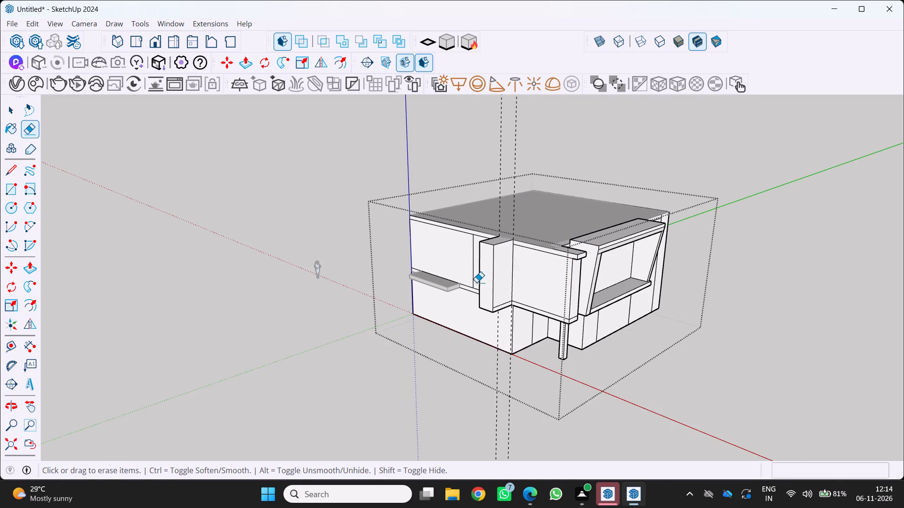
{"action": "scroll", "coordinate": [491, 235], "scroll_direction": "up", "scroll_amount": 1}
{"action": "middle_click_drag", "start_coordinate": [491, 235], "coordinate": [517, 273]}
{"action": "middle_click", "coordinate": [513, 271]}
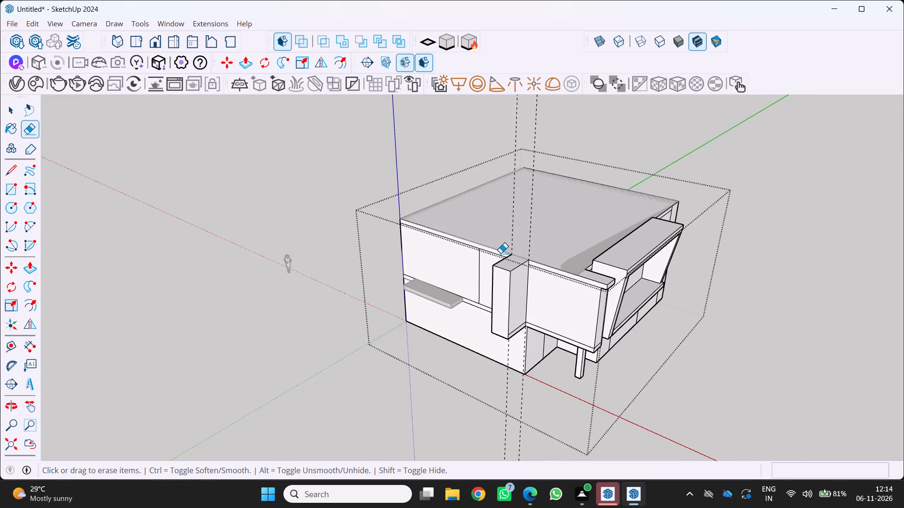
{"action": "scroll", "coordinate": [476, 228], "scroll_direction": "up", "scroll_amount": 4}
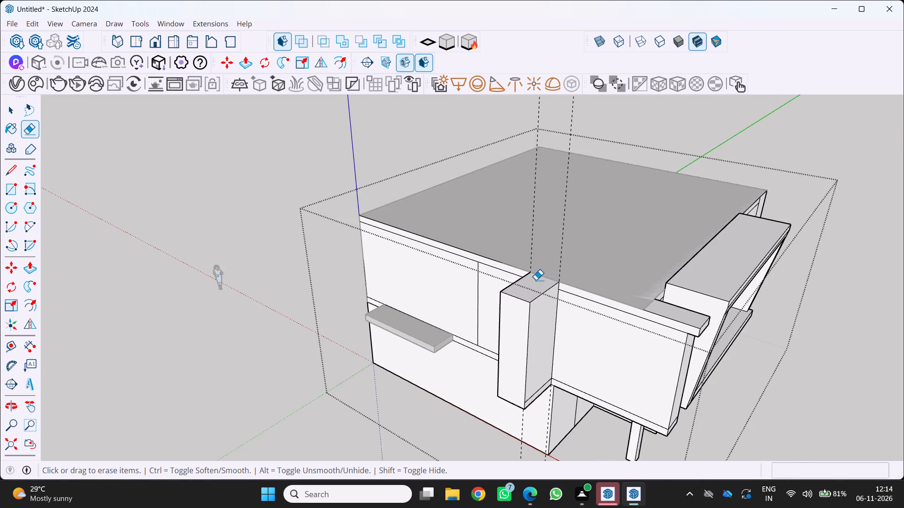
{"action": "scroll", "coordinate": [520, 268], "scroll_direction": "down", "scroll_amount": 5}
{"action": "middle_click_drag", "start_coordinate": [517, 283], "coordinate": [427, 250]}
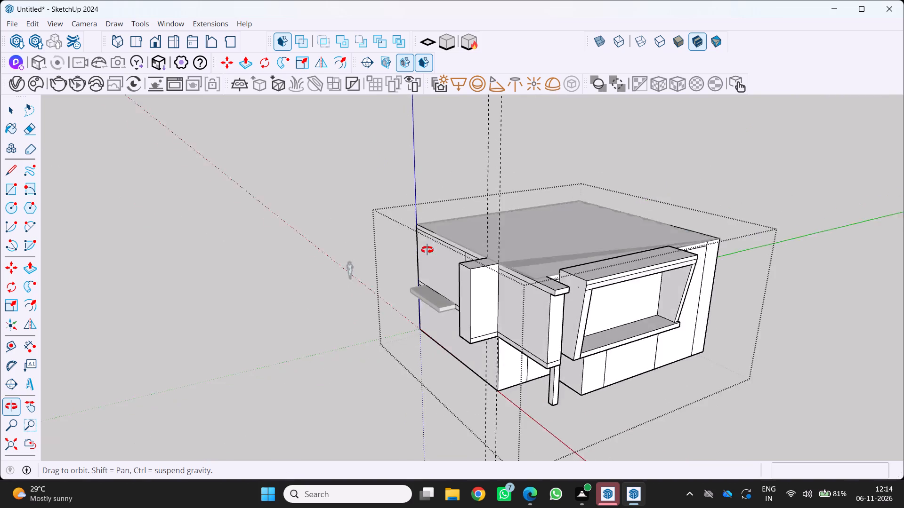
{"action": "middle_click_drag", "start_coordinate": [427, 250], "coordinate": [427, 250]}
{"action": "scroll", "coordinate": [426, 252], "scroll_direction": "down", "scroll_amount": 5}
{"action": "middle_click_drag", "start_coordinate": [539, 271], "coordinate": [437, 280]}
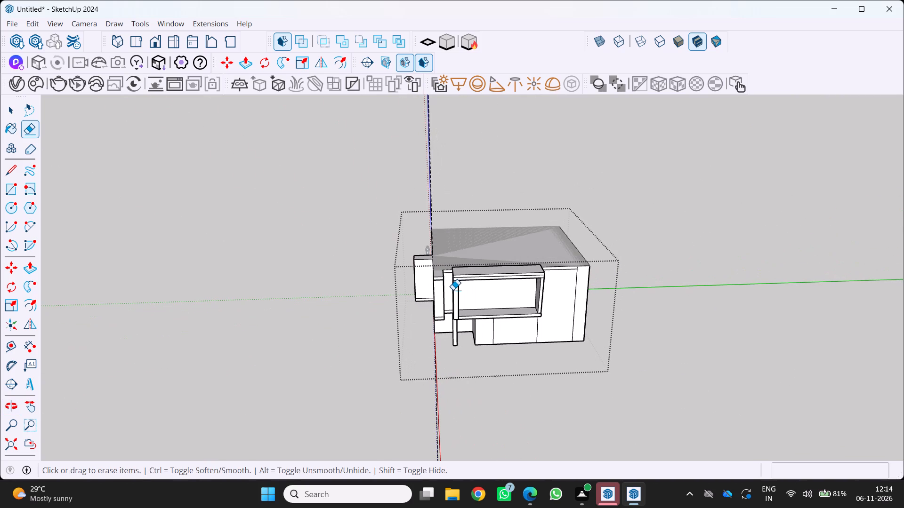
{"action": "scroll", "coordinate": [485, 295], "scroll_direction": "up", "scroll_amount": 1}
{"action": "middle_click_drag", "start_coordinate": [485, 295], "coordinate": [471, 305]}
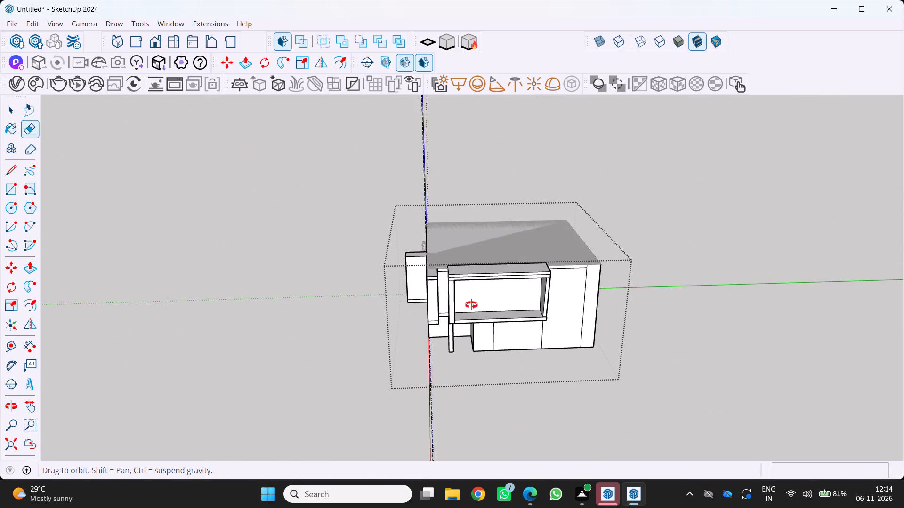
{"action": "middle_click_drag", "start_coordinate": [471, 305], "coordinate": [424, 325]}
{"action": "scroll", "coordinate": [427, 318], "scroll_direction": "down", "scroll_amount": 1}
Draw a 45' long rectangle strip on the roof along the side edge opposite the pier, matching the narrow front wall strip.
{"action": "scroll", "coordinate": [547, 301], "scroll_direction": "up", "scroll_amount": 4}
{"action": "middle_click_drag", "start_coordinate": [547, 303], "coordinate": [468, 323]}
{"action": "middle_click", "coordinate": [468, 323]}
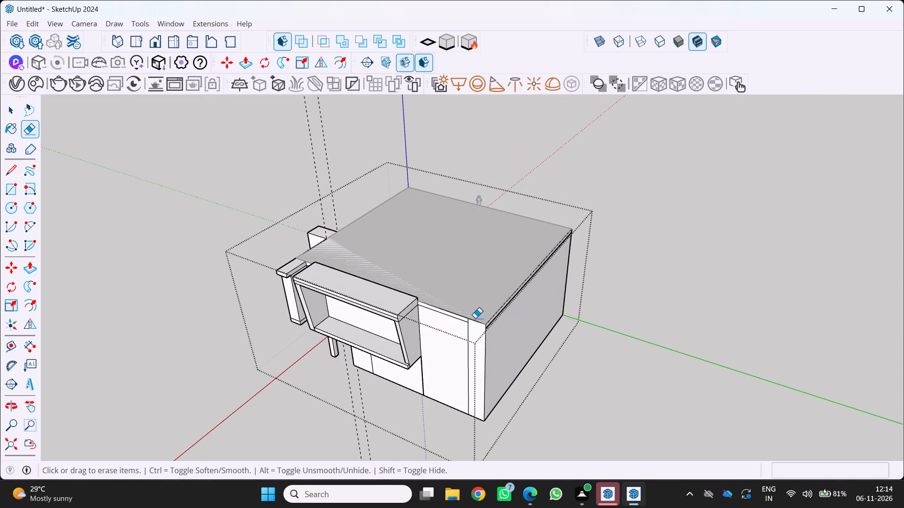
{"action": "key", "text": "r"}
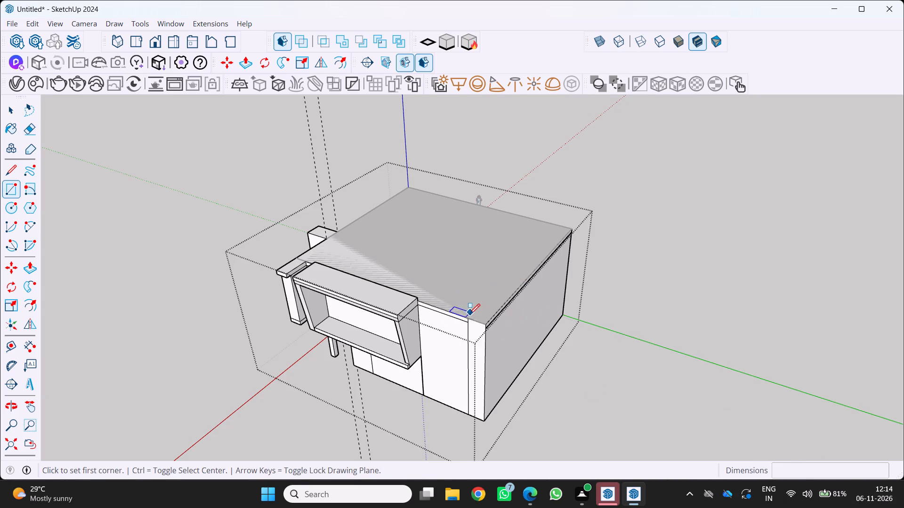
{"action": "left_click", "coordinate": [469, 316]}
{"action": "scroll", "coordinate": [597, 222], "scroll_direction": "up", "scroll_amount": 5}
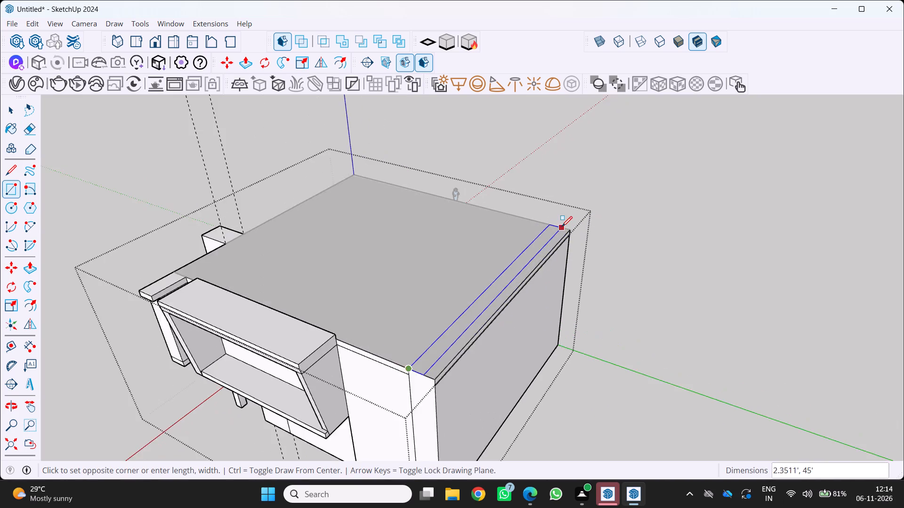
{"action": "scroll", "coordinate": [573, 237], "scroll_direction": "up", "scroll_amount": 2}
{"action": "left_click", "coordinate": [570, 229]}
{"action": "scroll", "coordinate": [581, 225], "scroll_direction": "down", "scroll_amount": 10}
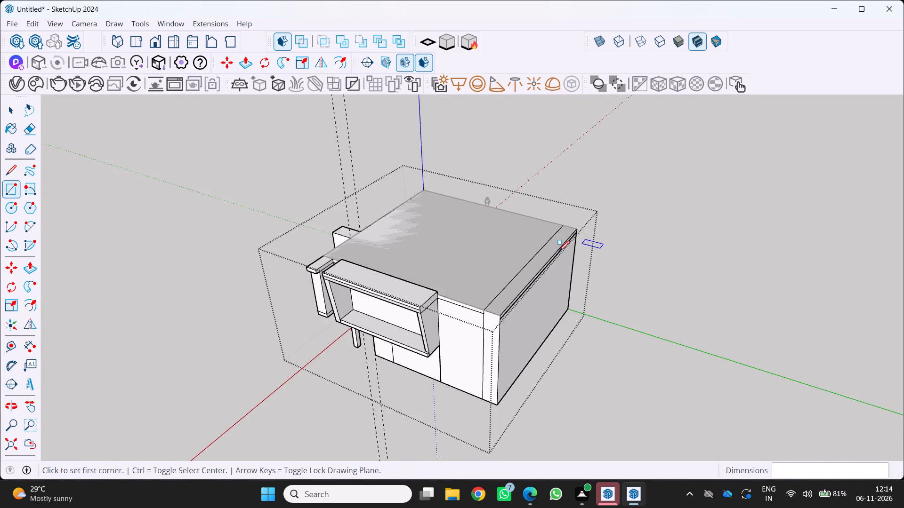
Pull the roof strip up about 14.6' to form a tall side wall above the roof.
{"action": "middle_click_drag", "start_coordinate": [522, 266], "coordinate": [619, 264]}
{"action": "key", "text": "p"}
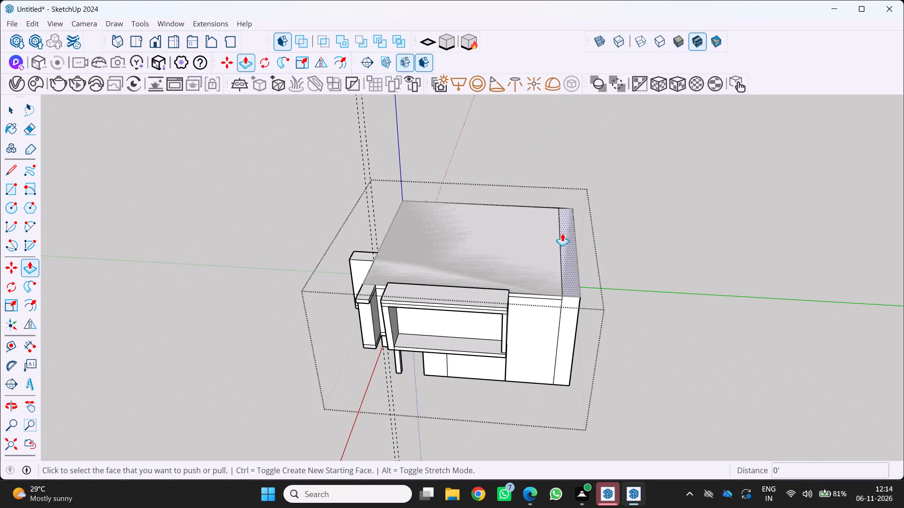
{"action": "left_click", "coordinate": [566, 239]}
{"action": "scroll", "coordinate": [581, 206], "scroll_direction": "down", "scroll_amount": 3}
{"action": "middle_click_drag", "start_coordinate": [577, 215], "coordinate": [655, 165]}
{"action": "scroll", "coordinate": [654, 165], "scroll_direction": "up", "scroll_amount": 1}
{"action": "middle_click", "coordinate": [655, 165]}
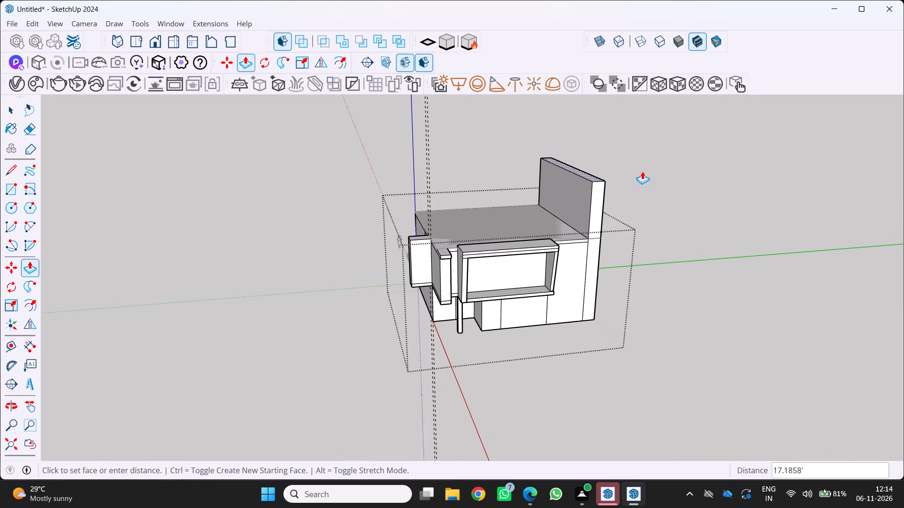
{"action": "left_click", "coordinate": [598, 175]}
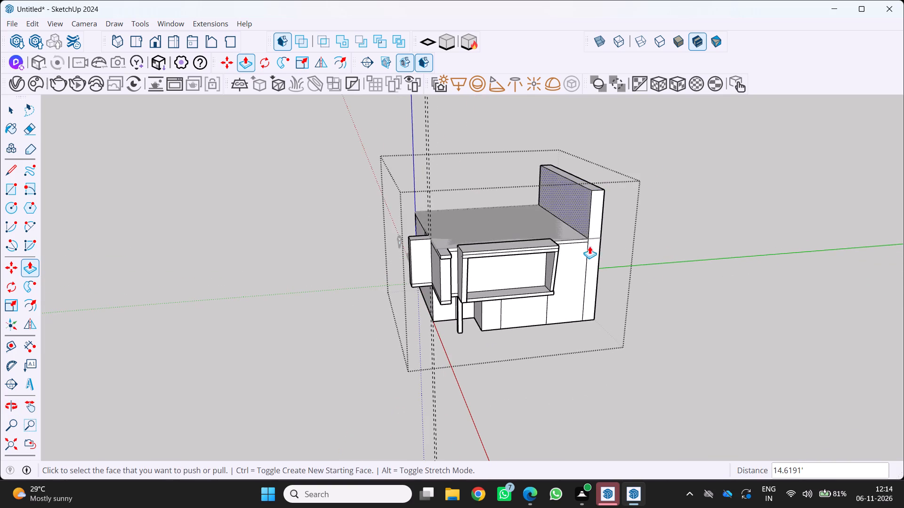
Pull the side wall's full-height front end face forward past the facade by about 6.1', plus about 2.4' more.
{"action": "scroll", "coordinate": [591, 250], "scroll_direction": "up", "scroll_amount": 3}
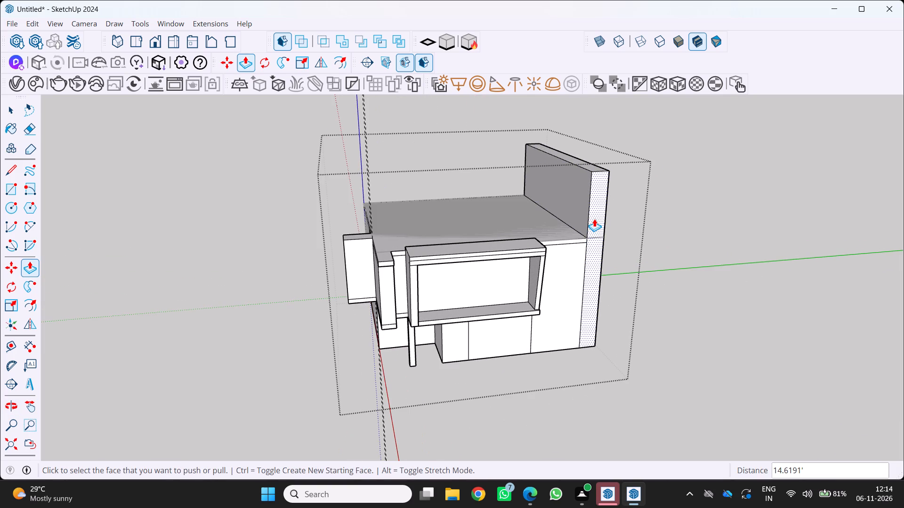
{"action": "left_click_drag", "start_coordinate": [594, 219], "coordinate": [604, 229]}
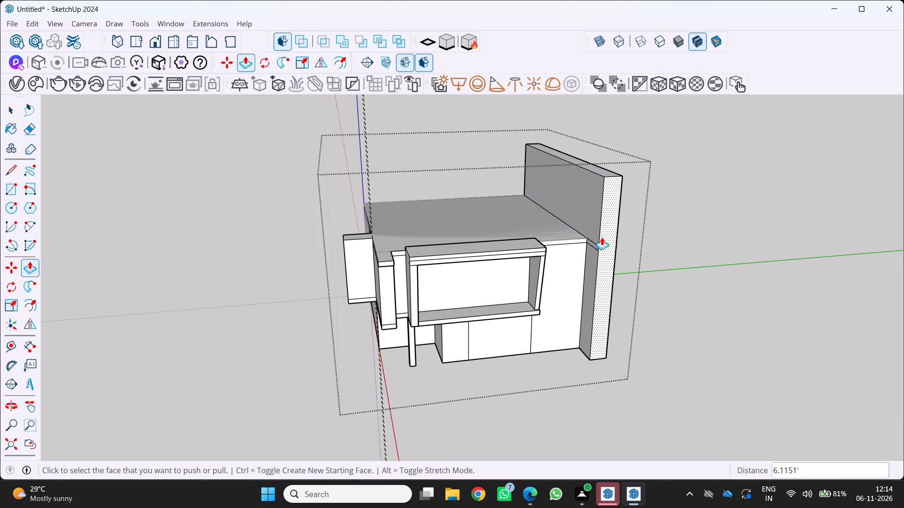
{"action": "middle_click_drag", "start_coordinate": [604, 237], "coordinate": [700, 230]}
{"action": "scroll", "coordinate": [604, 237], "scroll_direction": "up", "scroll_amount": 1}
{"action": "scroll", "coordinate": [646, 213], "scroll_direction": "up", "scroll_amount": 1}
{"action": "left_click_drag", "start_coordinate": [645, 210], "coordinate": [654, 216]}
{"action": "scroll", "coordinate": [646, 225], "scroll_direction": "down", "scroll_amount": 4}
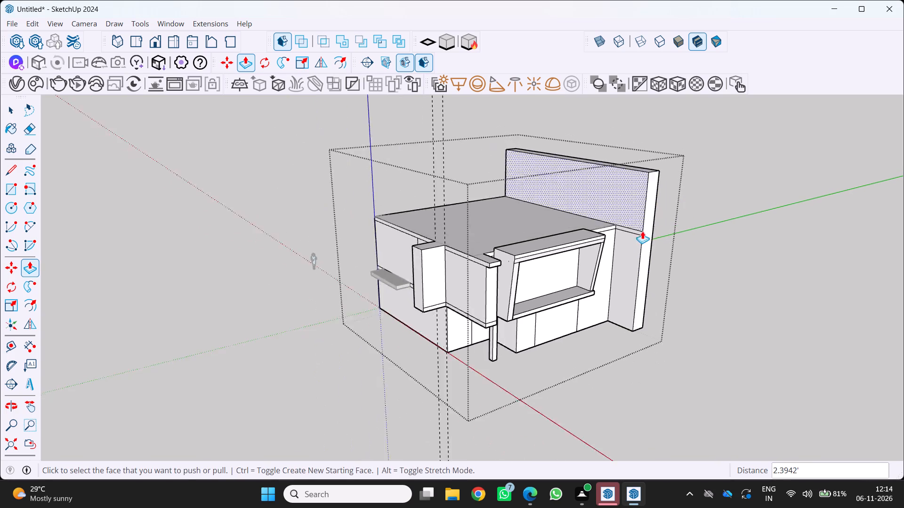
Place a vertical guide on the tall side wall's inner face, offset from its rear edge to the roof's front corner.
{"action": "scroll", "coordinate": [638, 234], "scroll_direction": "up", "scroll_amount": 1}
{"action": "middle_click_drag", "start_coordinate": [638, 234], "coordinate": [694, 223]}
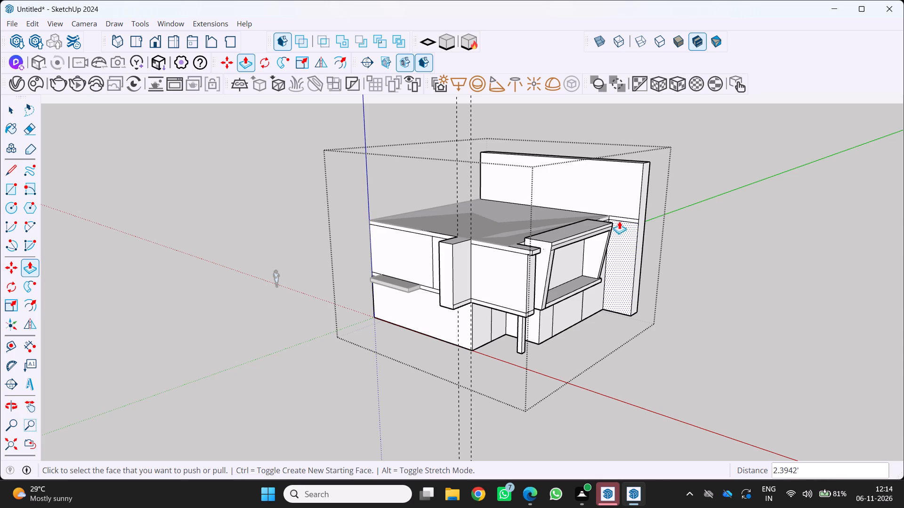
{"action": "key", "text": "t"}
{"action": "scroll", "coordinate": [554, 209], "scroll_direction": "up", "scroll_amount": 3}
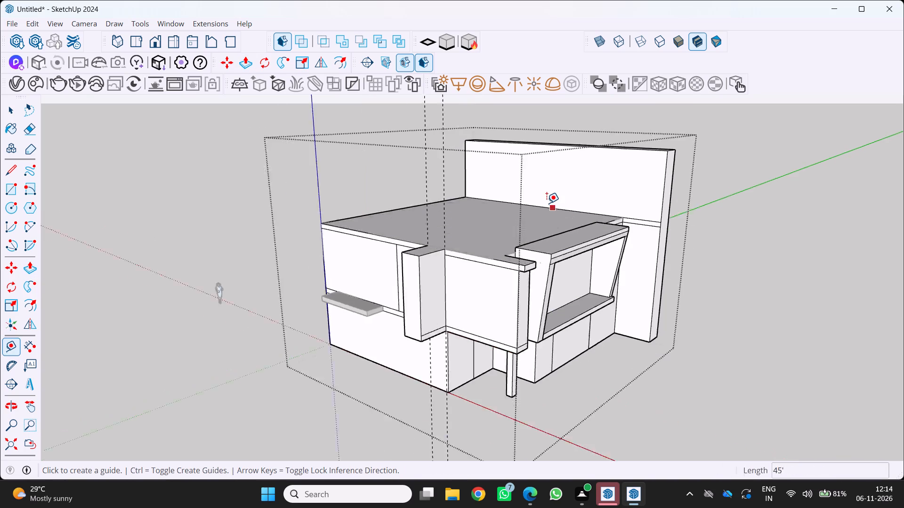
{"action": "scroll", "coordinate": [547, 203], "scroll_direction": "up", "scroll_amount": 4}
{"action": "middle_click_drag", "start_coordinate": [545, 203], "coordinate": [518, 207]}
{"action": "left_click_drag", "start_coordinate": [437, 131], "coordinate": [442, 131]}
{"action": "key", "text": "Escape"}
{"action": "key", "text": "t"}
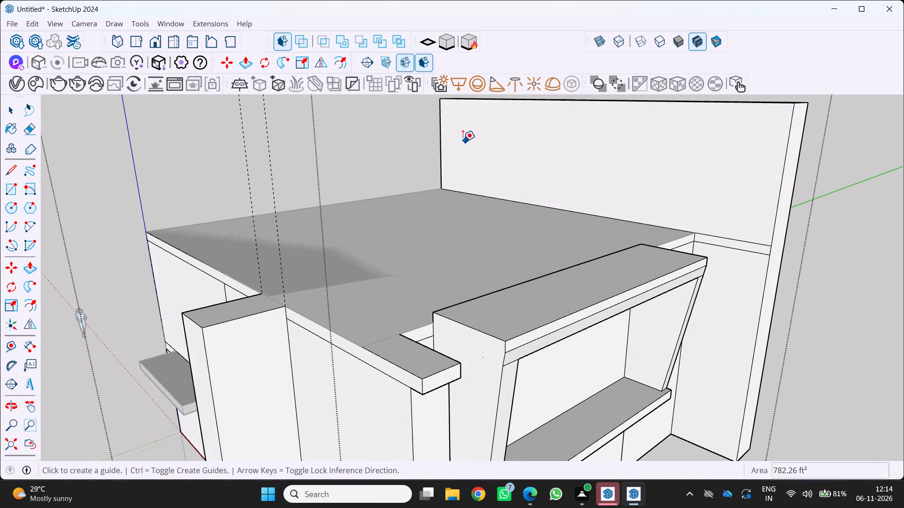
{"action": "left_click_drag", "start_coordinate": [439, 127], "coordinate": [448, 131]}
{"action": "scroll", "coordinate": [680, 239], "scroll_direction": "up", "scroll_amount": 2}
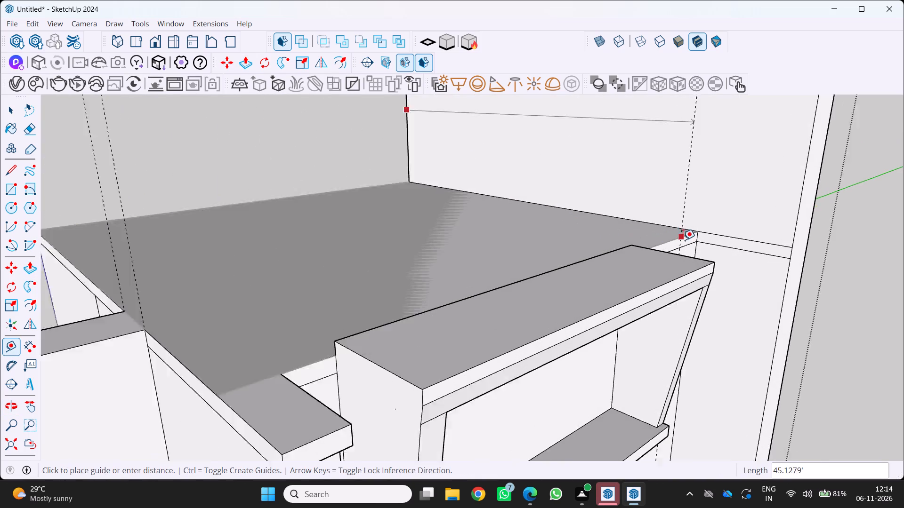
{"action": "scroll", "coordinate": [683, 240], "scroll_direction": "up", "scroll_amount": 4}
{"action": "left_click", "coordinate": [700, 227]}
{"action": "scroll", "coordinate": [696, 238], "scroll_direction": "down", "scroll_amount": 16}
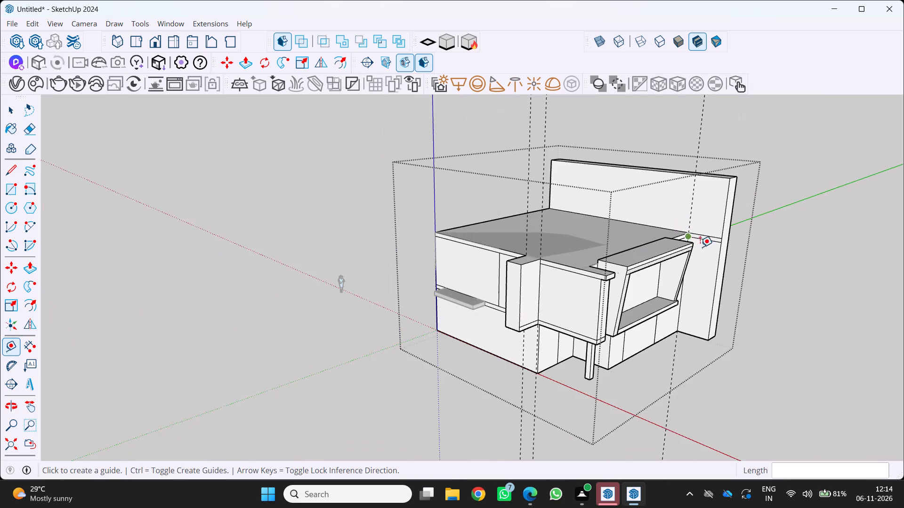
Place a second vertical guide on the side wall's inner face, 5' forward of the guide at the roof corner.
{"action": "middle_click_drag", "start_coordinate": [714, 242], "coordinate": [642, 230]}
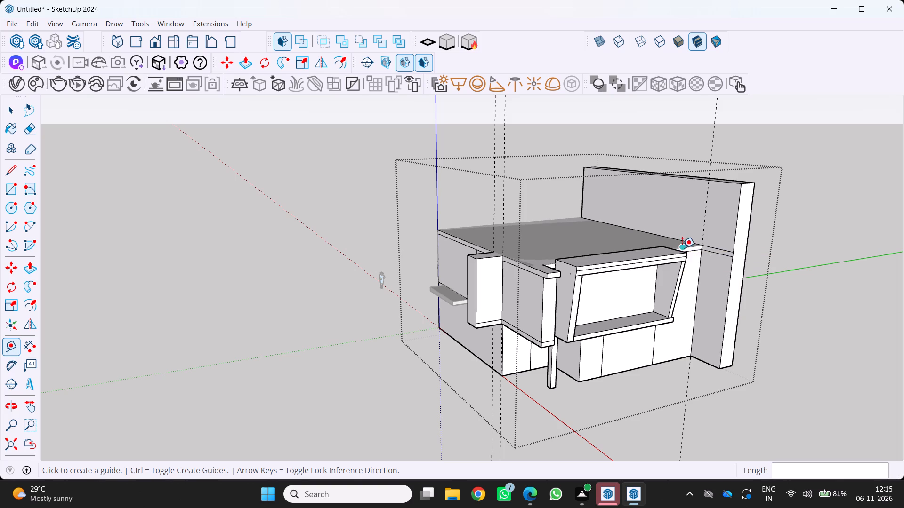
{"action": "scroll", "coordinate": [789, 210], "scroll_direction": "up", "scroll_amount": 2}
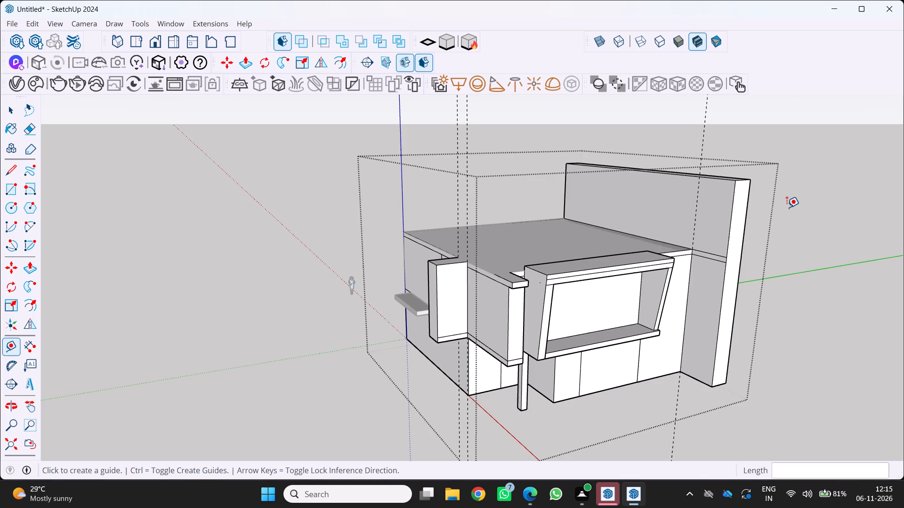
{"action": "scroll", "coordinate": [785, 211], "scroll_direction": "down", "scroll_amount": 3}
{"action": "scroll", "coordinate": [796, 233], "scroll_direction": "up", "scroll_amount": 2}
{"action": "scroll", "coordinate": [738, 236], "scroll_direction": "up", "scroll_amount": 2}
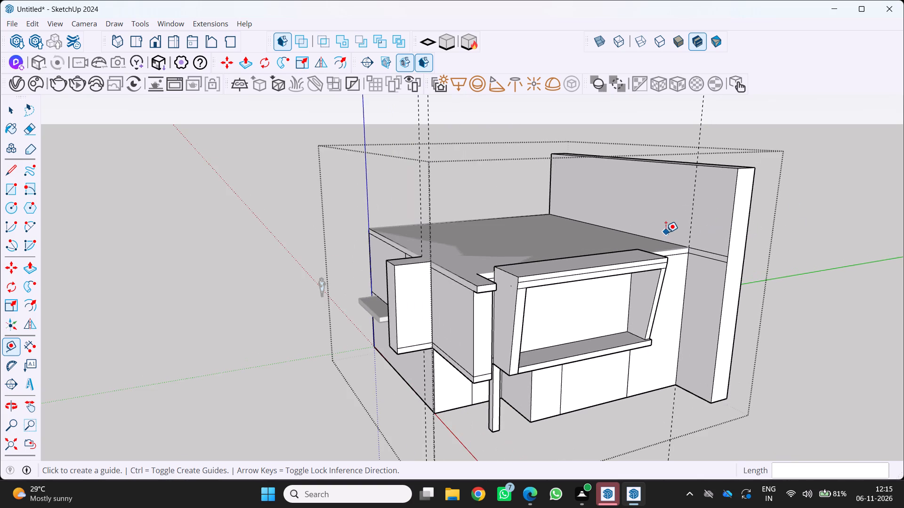
{"action": "key", "text": "t"}
{"action": "left_click", "coordinate": [692, 216]}
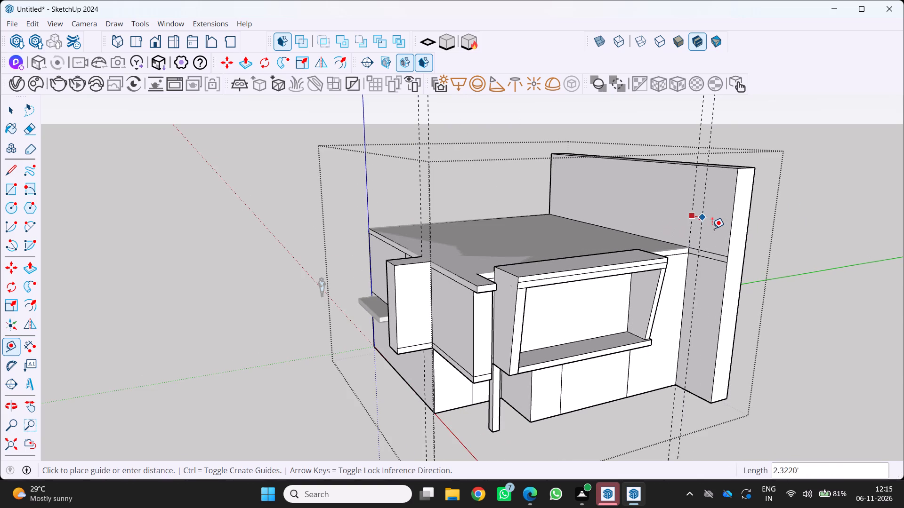
{"action": "type", "text": "5'"}
{"action": "key", "text": "Return"}
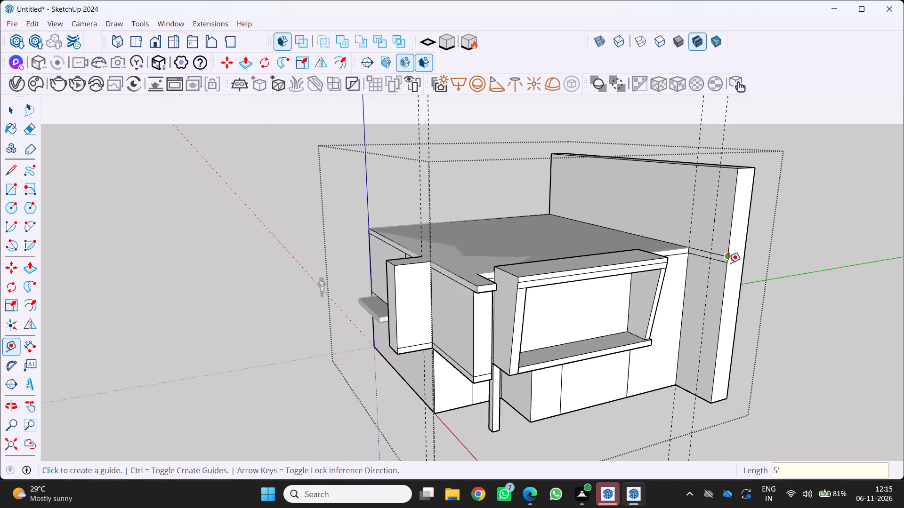
Draw a slanted line about 41.8' long on the wall's inner face, from the 5' guide at the bottom edge to the top front corner.
{"action": "scroll", "coordinate": [728, 263], "scroll_direction": "up", "scroll_amount": 2}
{"action": "middle_click_drag", "start_coordinate": [724, 267], "coordinate": [749, 272]}
{"action": "scroll", "coordinate": [749, 272], "scroll_direction": "up", "scroll_amount": 1}
{"action": "middle_click", "coordinate": [749, 272]}
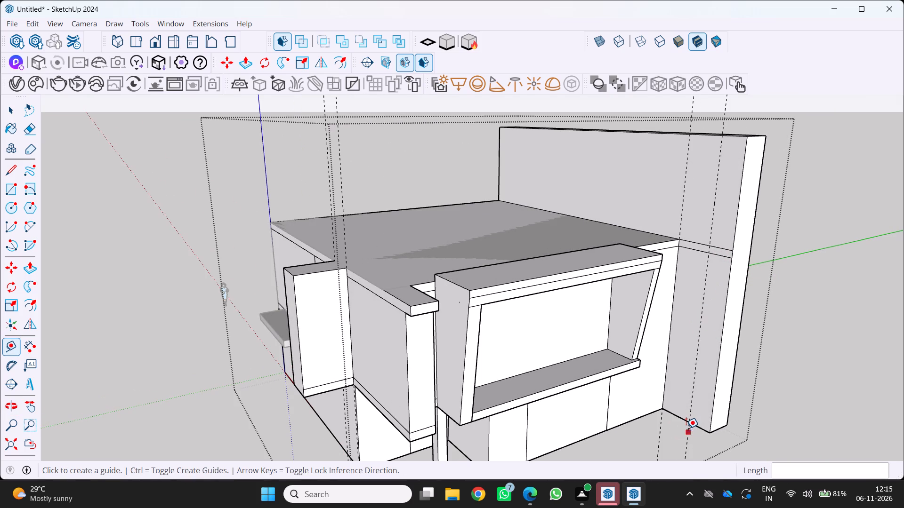
{"action": "key", "text": "l"}
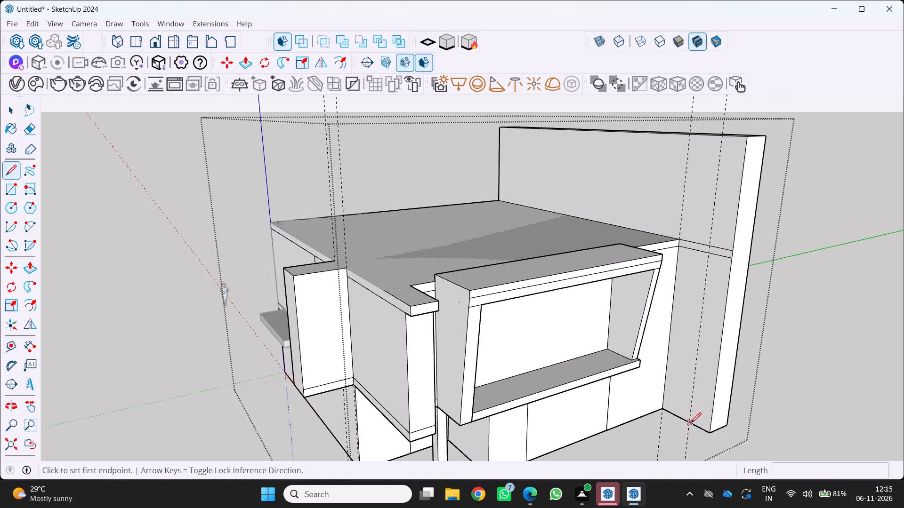
{"action": "left_click", "coordinate": [691, 423]}
{"action": "scroll", "coordinate": [747, 136], "scroll_direction": "up", "scroll_amount": 3}
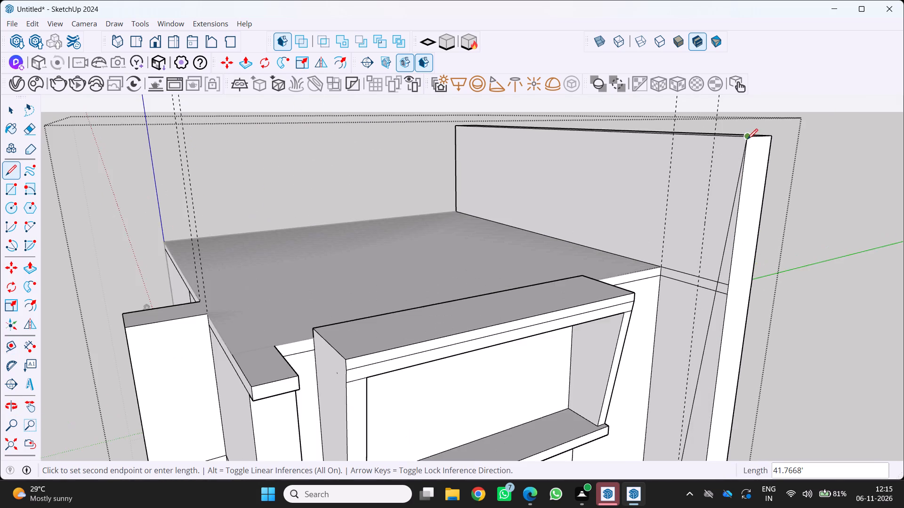
{"action": "scroll", "coordinate": [747, 139], "scroll_direction": "up", "scroll_amount": 14}
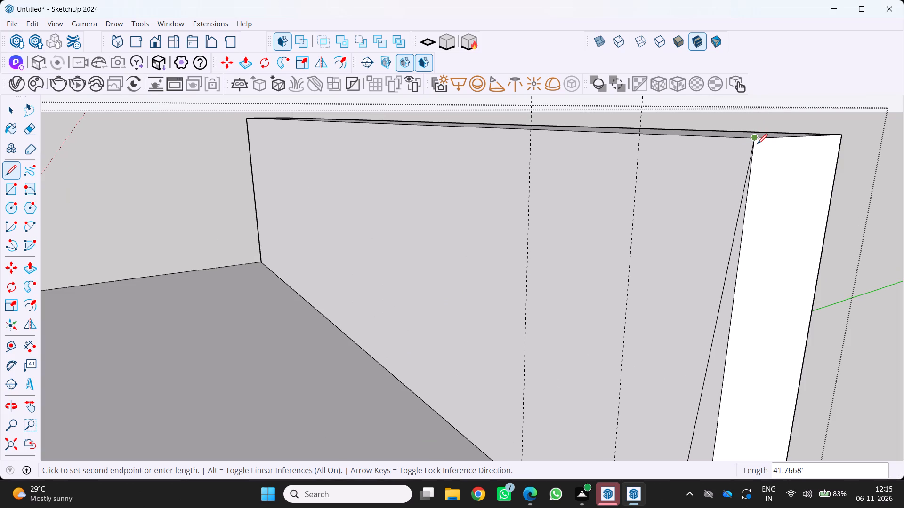
{"action": "left_click", "coordinate": [755, 139]}
{"action": "scroll", "coordinate": [751, 149], "scroll_direction": "down", "scroll_amount": 10}
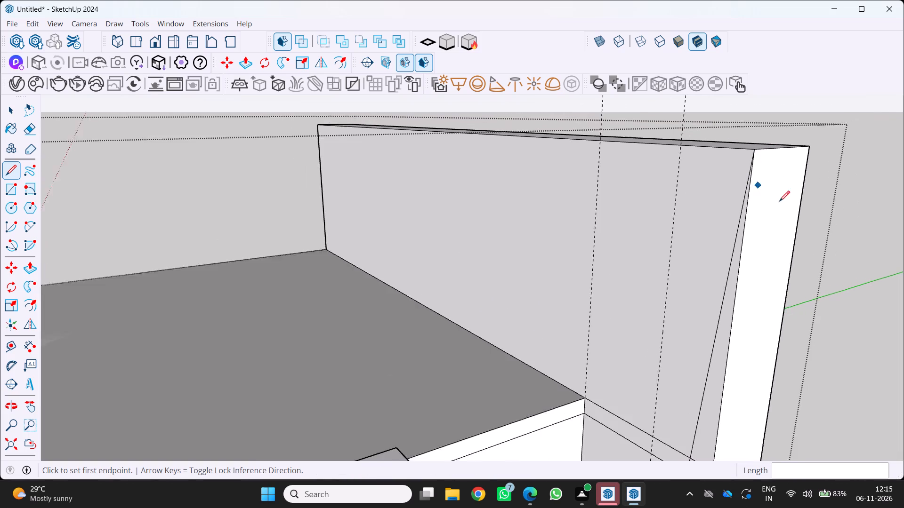
{"action": "scroll", "coordinate": [816, 220], "scroll_direction": "down", "scroll_amount": 5}
{"action": "key", "text": "space"}
{"action": "scroll", "coordinate": [790, 246], "scroll_direction": "down", "scroll_amount": 10}
{"action": "scroll", "coordinate": [788, 348], "scroll_direction": "up", "scroll_amount": 1}
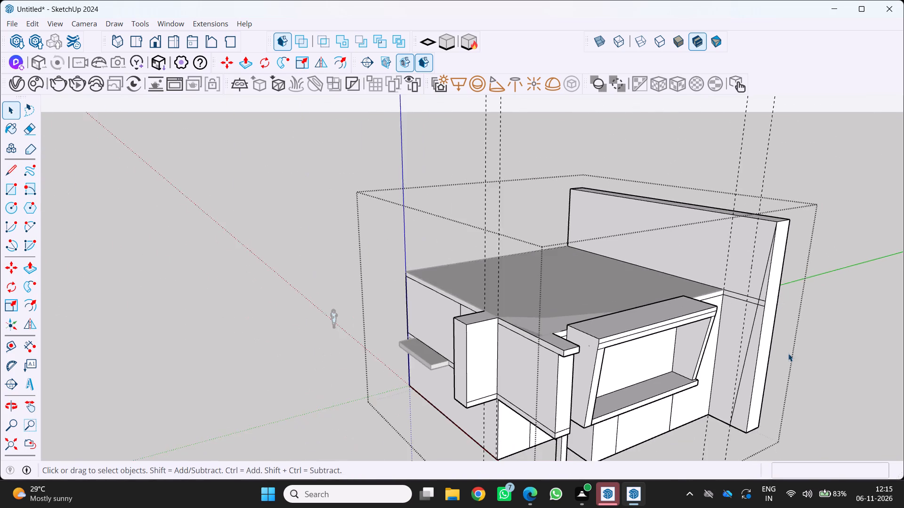
Push the face pieces in front of the slanted line 4' through the side wall's thickness, cutting its front edge to the slant.
{"action": "middle_click_drag", "start_coordinate": [788, 353], "coordinate": [756, 377]}
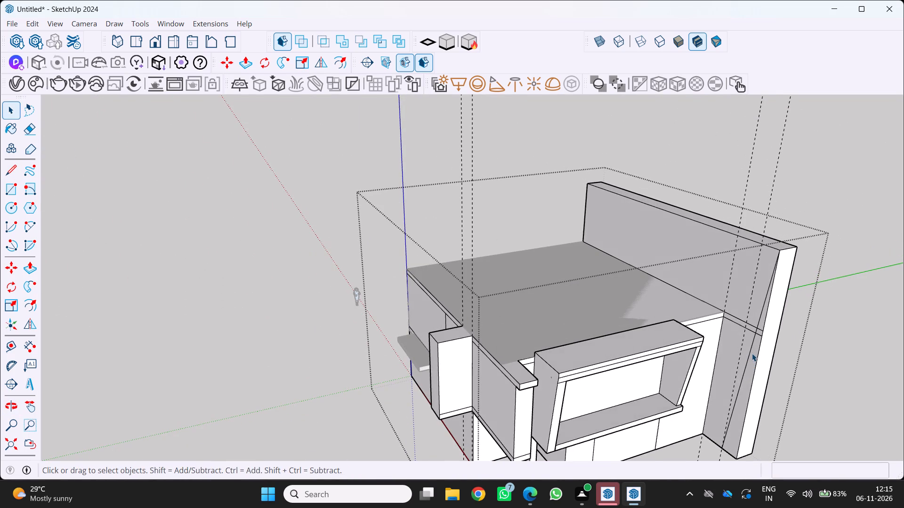
{"action": "key", "text": "p"}
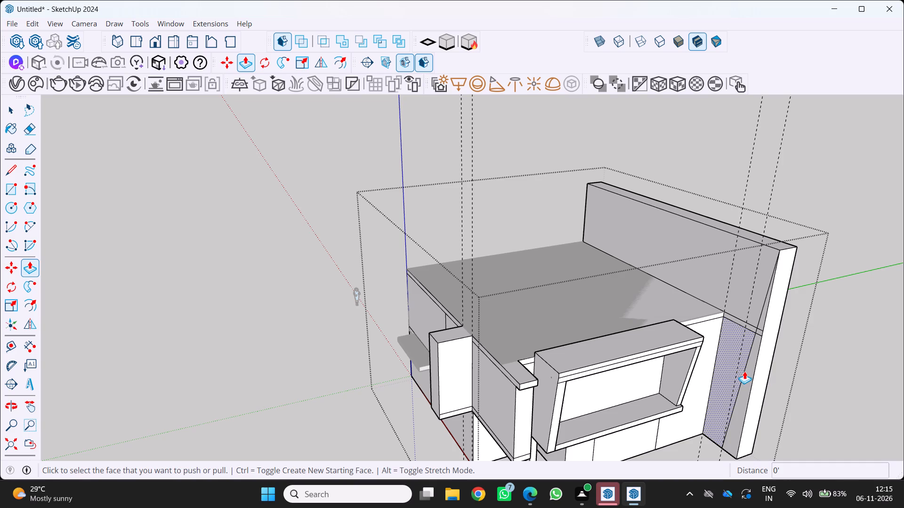
{"action": "left_click_drag", "start_coordinate": [751, 376], "coordinate": [792, 371]}
{"action": "scroll", "coordinate": [770, 306], "scroll_direction": "up", "scroll_amount": 4}
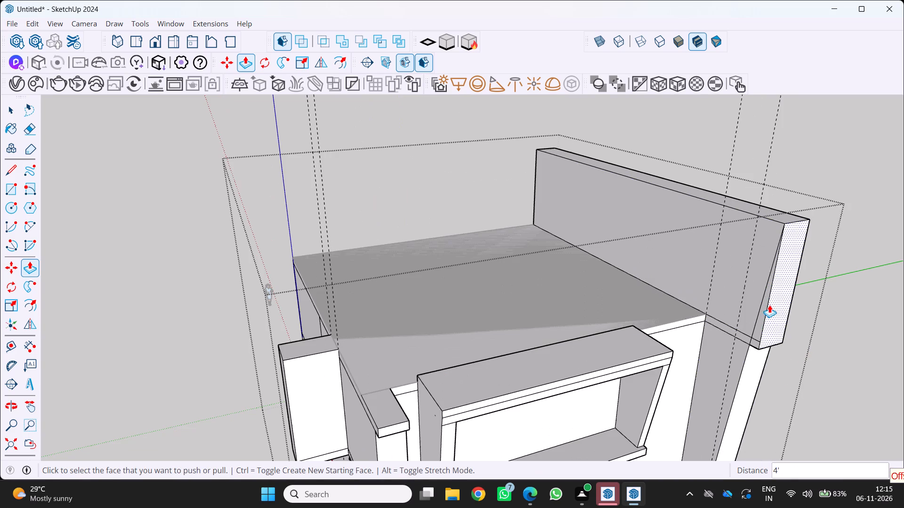
{"action": "left_click_drag", "start_coordinate": [758, 331], "coordinate": [824, 329]}
{"action": "scroll", "coordinate": [748, 350], "scroll_direction": "up", "scroll_amount": 4}
{"action": "left_click_drag", "start_coordinate": [759, 341], "coordinate": [899, 311]}
{"action": "scroll", "coordinate": [786, 341], "scroll_direction": "up", "scroll_amount": 1}
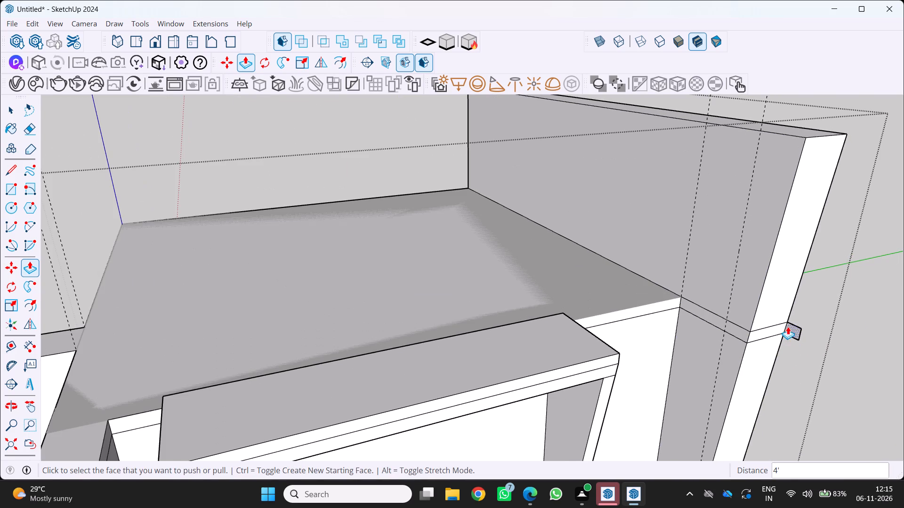
{"action": "left_click_drag", "start_coordinate": [791, 325], "coordinate": [860, 314]}
{"action": "scroll", "coordinate": [792, 344], "scroll_direction": "up", "scroll_amount": 1}
Examine the side wall's slanted front edge and its joint with the facade from several angles.
{"action": "middle_click_drag", "start_coordinate": [795, 342], "coordinate": [853, 308]}
{"action": "middle_click", "coordinate": [854, 307]}
{"action": "scroll", "coordinate": [857, 304], "scroll_direction": "down", "scroll_amount": 11}
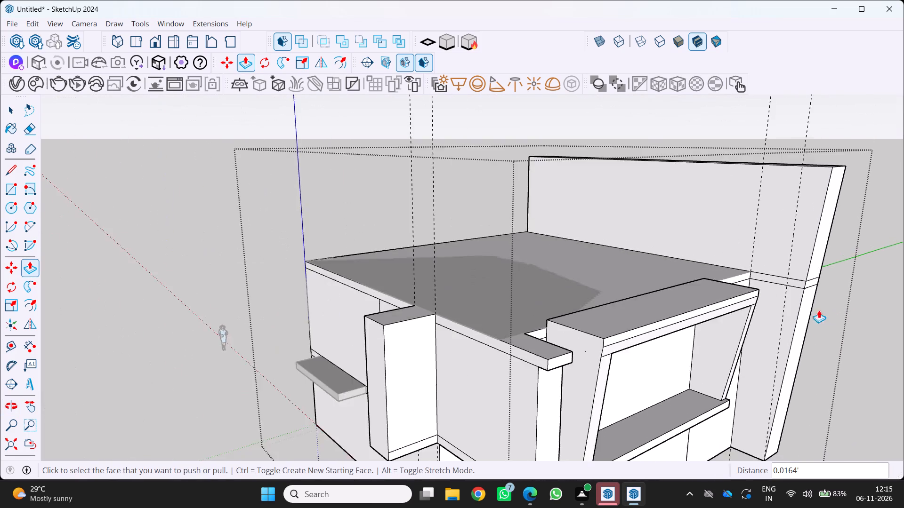
{"action": "scroll", "coordinate": [819, 310], "scroll_direction": "down", "scroll_amount": 3}
{"action": "middle_click_drag", "start_coordinate": [804, 312], "coordinate": [686, 276]}
{"action": "middle_click", "coordinate": [685, 276]}
{"action": "scroll", "coordinate": [675, 261], "scroll_direction": "down", "scroll_amount": 11}
{"action": "scroll", "coordinate": [718, 269], "scroll_direction": "up", "scroll_amount": 4}
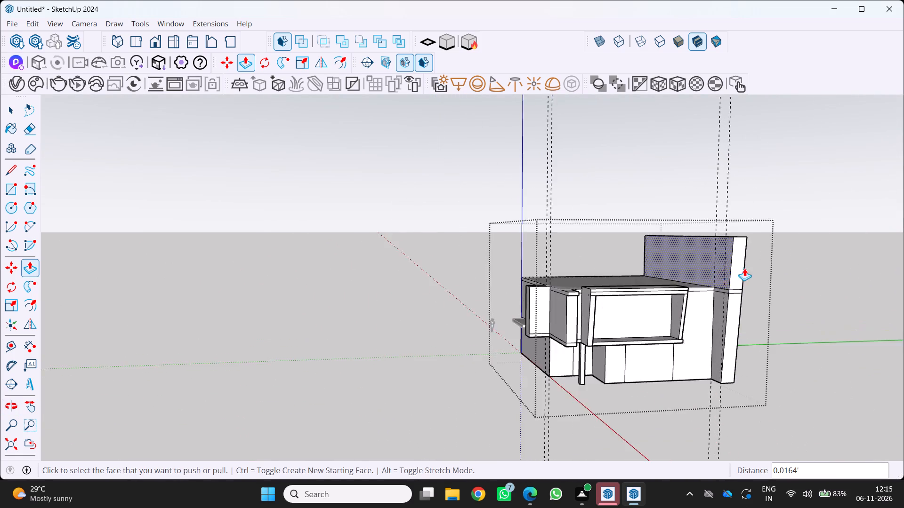
{"action": "scroll", "coordinate": [744, 268], "scroll_direction": "up", "scroll_amount": 2}
{"action": "middle_click_drag", "start_coordinate": [745, 271], "coordinate": [799, 313]}
{"action": "scroll", "coordinate": [711, 318], "scroll_direction": "up", "scroll_amount": 6}
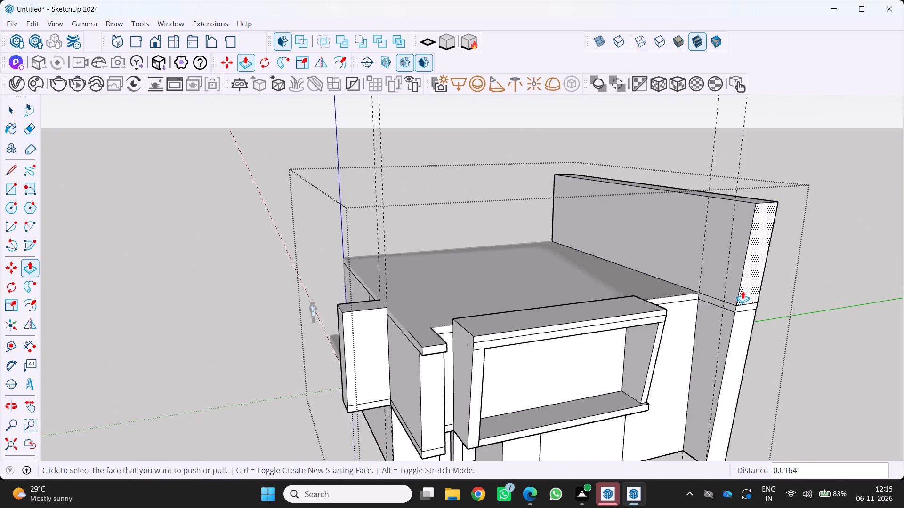
{"action": "scroll", "coordinate": [727, 404], "scroll_direction": "up", "scroll_amount": 1}
{"action": "middle_click_drag", "start_coordinate": [732, 403], "coordinate": [810, 358]}
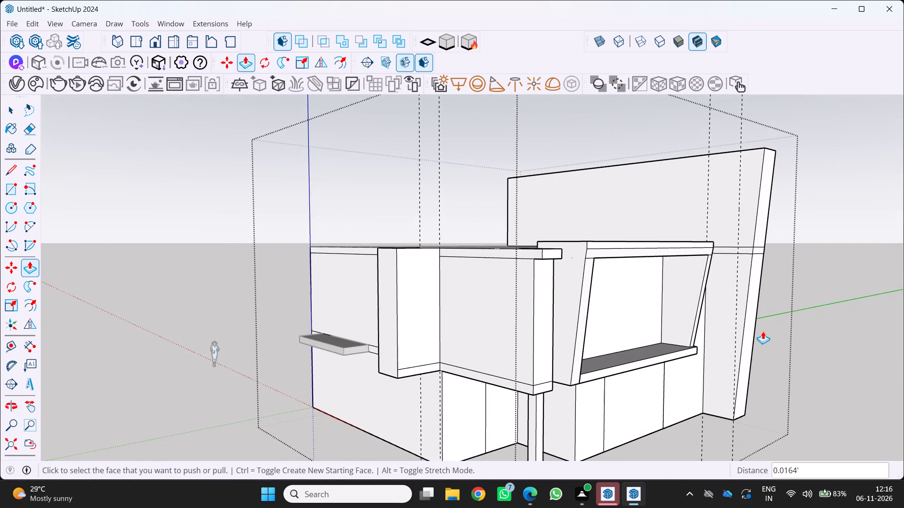
{"action": "scroll", "coordinate": [747, 322], "scroll_direction": "down", "scroll_amount": 3}
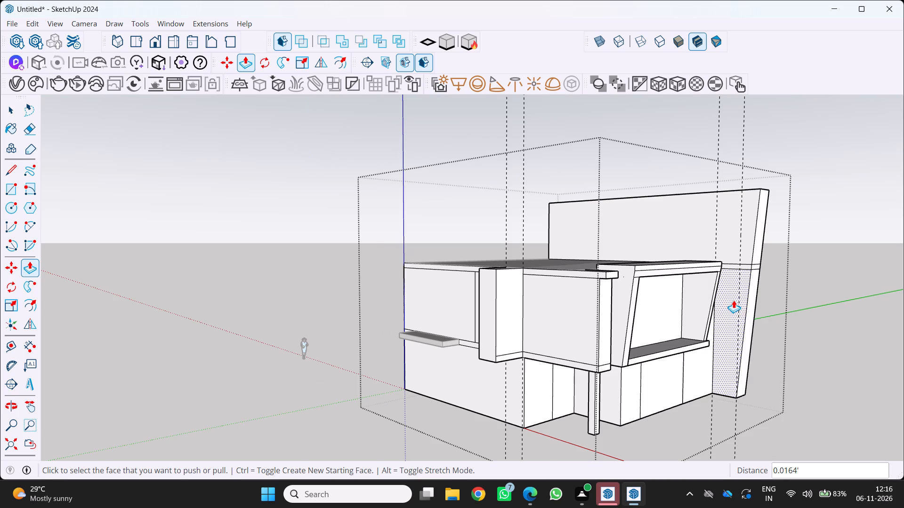
Erase the leftover horizontal lines at roof level across the side wall's inner face and slanted front face.
{"action": "scroll", "coordinate": [766, 272], "scroll_direction": "up", "scroll_amount": 1}
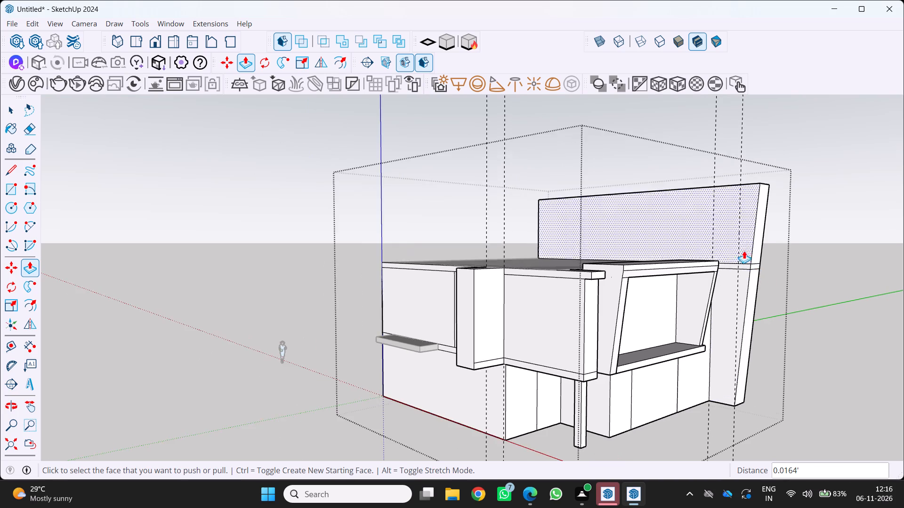
{"action": "scroll", "coordinate": [743, 248], "scroll_direction": "up", "scroll_amount": 2}
{"action": "key", "text": "e"}
{"action": "scroll", "coordinate": [764, 266], "scroll_direction": "up", "scroll_amount": 4}
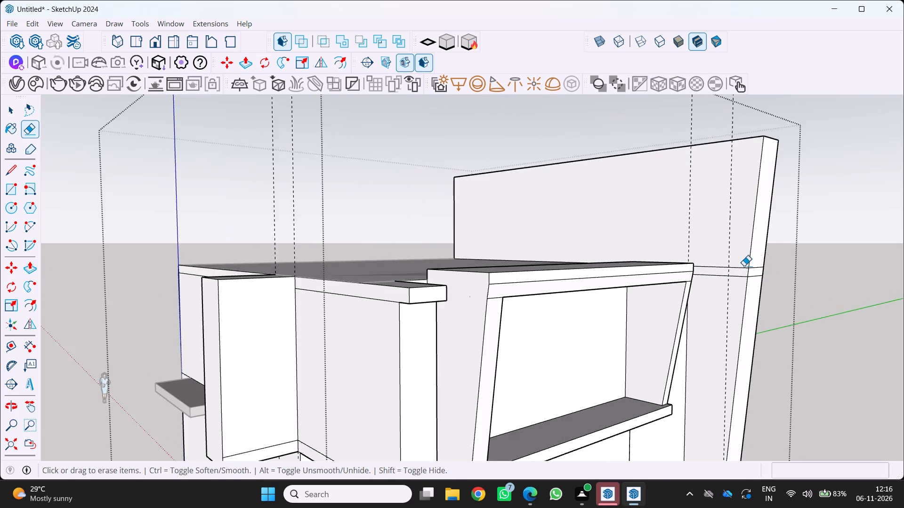
{"action": "scroll", "coordinate": [744, 266], "scroll_direction": "up", "scroll_amount": 3}
{"action": "left_click", "coordinate": [761, 272]}
{"action": "left_click", "coordinate": [764, 269]}
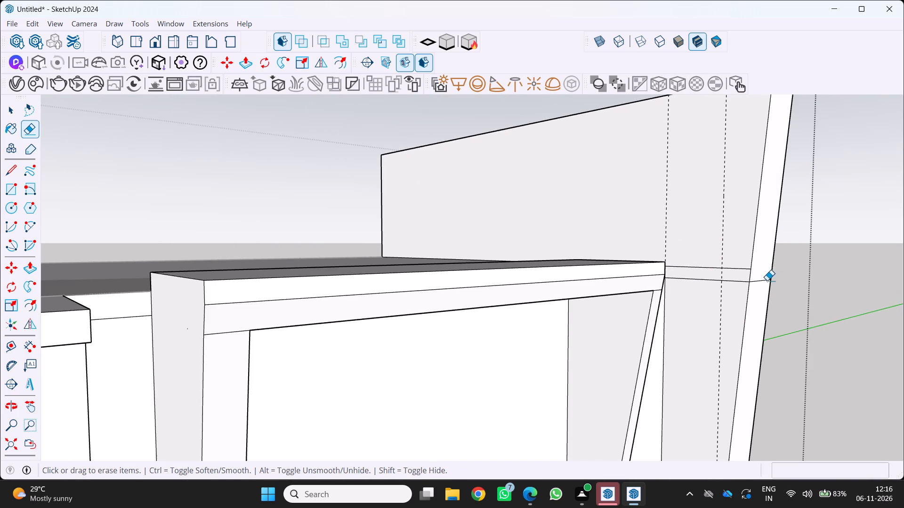
{"action": "left_click", "coordinate": [760, 284]}
{"action": "scroll", "coordinate": [737, 274], "scroll_direction": "up", "scroll_amount": 3}
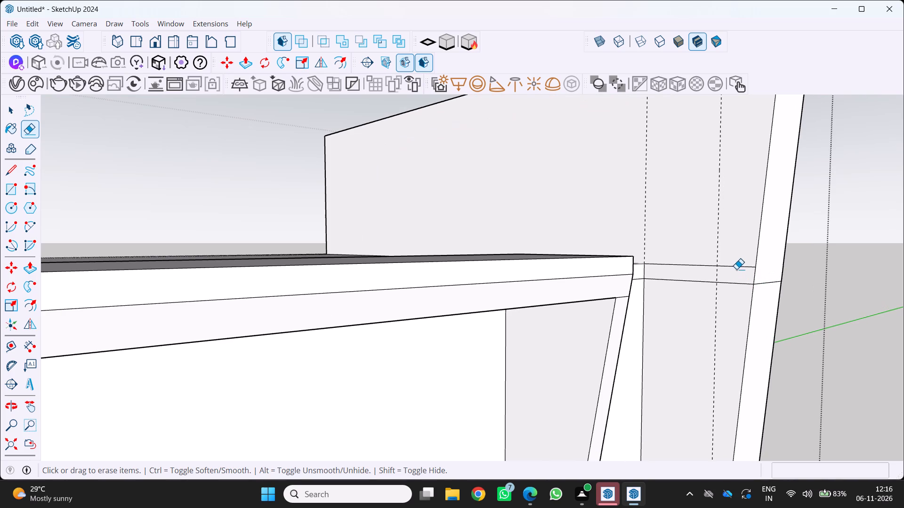
{"action": "left_click", "coordinate": [737, 267]}
{"action": "left_click_drag", "start_coordinate": [739, 289], "coordinate": [744, 283]}
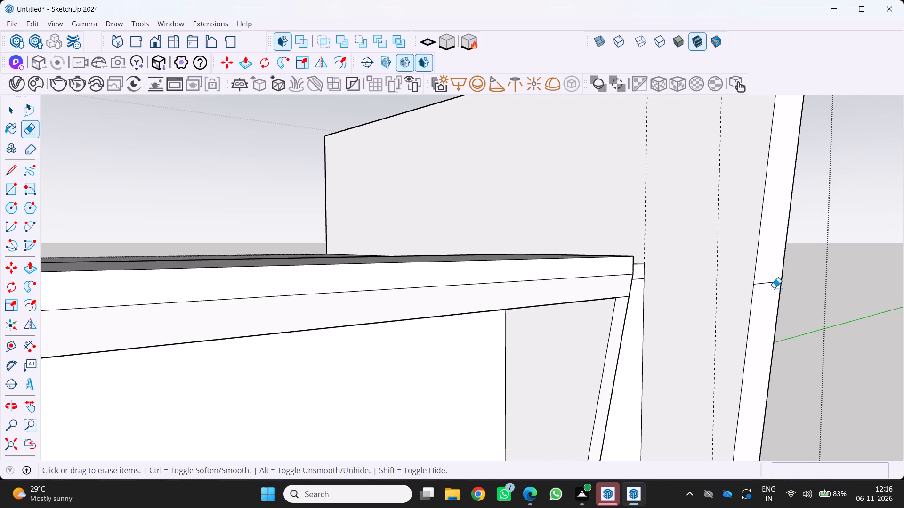
{"action": "left_click", "coordinate": [768, 285]}
{"action": "scroll", "coordinate": [767, 285], "scroll_direction": "down", "scroll_amount": 13}
Erase the two vertical guides beside the side wall.
{"action": "middle_click_drag", "start_coordinate": [738, 297], "coordinate": [696, 353]}
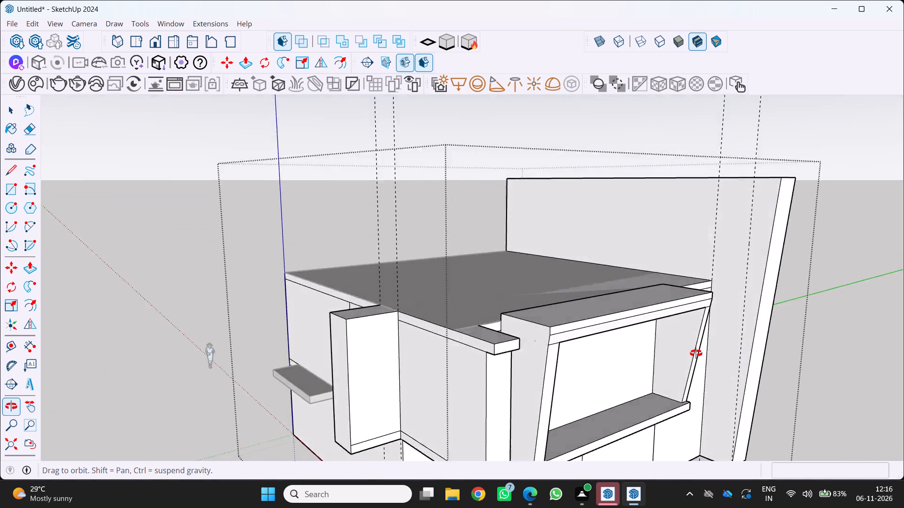
{"action": "middle_click_drag", "start_coordinate": [696, 353], "coordinate": [638, 376]}
{"action": "middle_click", "coordinate": [637, 374]}
{"action": "scroll", "coordinate": [637, 362], "scroll_direction": "down", "scroll_amount": 1}
{"action": "left_click_drag", "start_coordinate": [763, 178], "coordinate": [758, 169]}
{"action": "left_click_drag", "start_coordinate": [732, 143], "coordinate": [773, 137]}
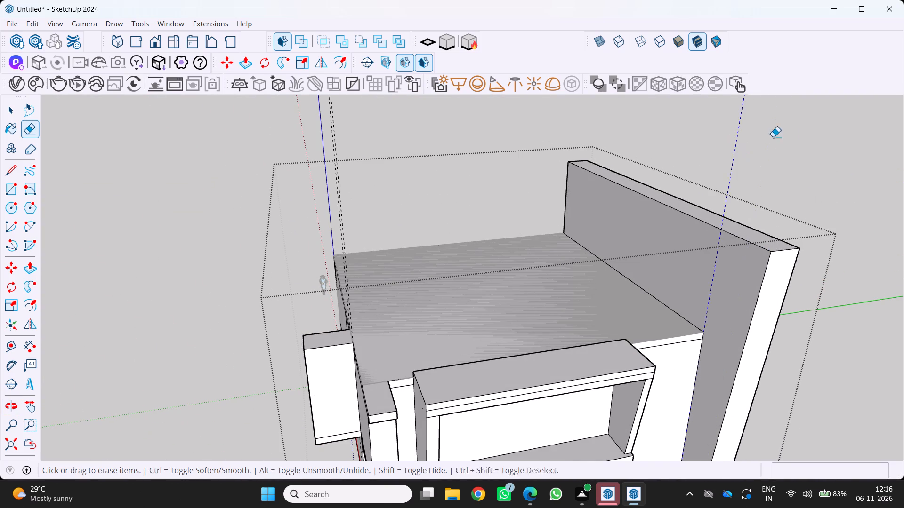
{"action": "left_click_drag", "start_coordinate": [773, 137], "coordinate": [792, 140]}
Examine the building's facade, roof and slanted side wall from the front, from above and from both sides.
{"action": "scroll", "coordinate": [708, 142], "scroll_direction": "down", "scroll_amount": 6}
{"action": "middle_click_drag", "start_coordinate": [666, 190], "coordinate": [618, 130]}
{"action": "scroll", "coordinate": [642, 196], "scroll_direction": "up", "scroll_amount": 4}
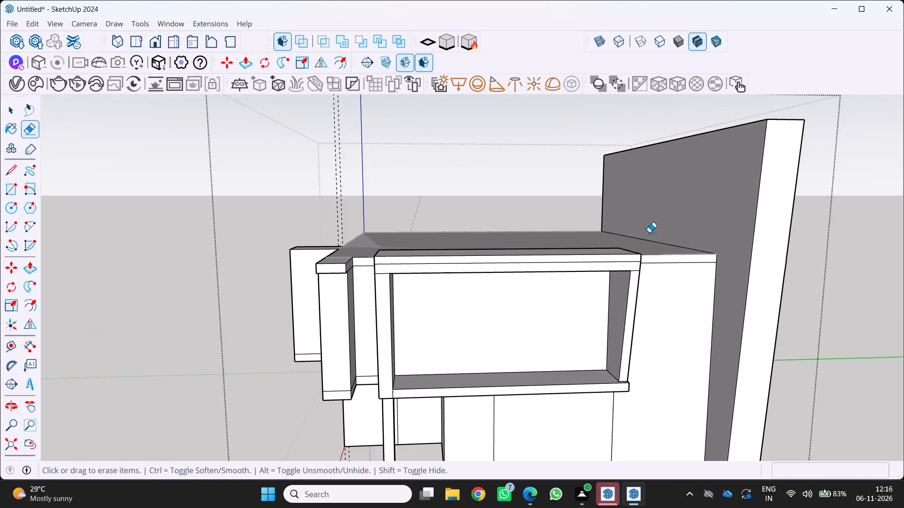
{"action": "middle_click_drag", "start_coordinate": [648, 238], "coordinate": [666, 269]}
{"action": "middle_click", "coordinate": [666, 268]}
{"action": "scroll", "coordinate": [635, 215], "scroll_direction": "down", "scroll_amount": 10}
{"action": "scroll", "coordinate": [621, 219], "scroll_direction": "up", "scroll_amount": 1}
{"action": "middle_click_drag", "start_coordinate": [620, 224], "coordinate": [617, 238]}
{"action": "middle_click", "coordinate": [617, 240]}
{"action": "scroll", "coordinate": [662, 305], "scroll_direction": "up", "scroll_amount": 4}
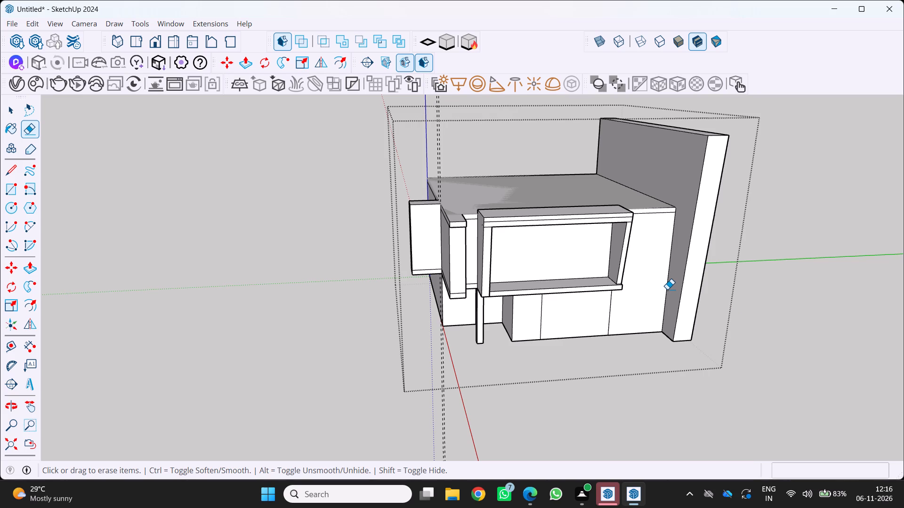
{"action": "scroll", "coordinate": [670, 207], "scroll_direction": "up", "scroll_amount": 2}
{"action": "middle_click_drag", "start_coordinate": [672, 206], "coordinate": [785, 251]}
{"action": "middle_click", "coordinate": [785, 251]}
{"action": "middle_click", "coordinate": [786, 251]}
{"action": "scroll", "coordinate": [786, 252], "scroll_direction": "down", "scroll_amount": 5}
{"action": "middle_click_drag", "start_coordinate": [543, 248], "coordinate": [687, 344], "text": "shift"}
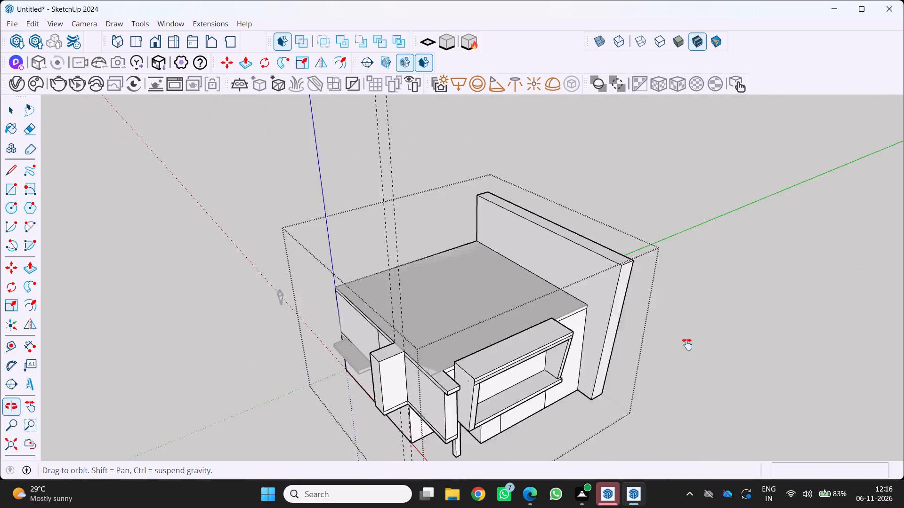
{"action": "middle_click_drag", "start_coordinate": [687, 344], "coordinate": [717, 359], "text": "shift"}
{"action": "middle_click", "coordinate": [718, 359], "text": "shift"}
{"action": "scroll", "coordinate": [614, 269], "scroll_direction": "up", "scroll_amount": 4}
{"action": "middle_click_drag", "start_coordinate": [606, 274], "coordinate": [557, 159]}
{"action": "scroll", "coordinate": [608, 234], "scroll_direction": "down", "scroll_amount": 5}
{"action": "scroll", "coordinate": [642, 290], "scroll_direction": "up", "scroll_amount": 1}
{"action": "middle_click_drag", "start_coordinate": [640, 291], "coordinate": [583, 310]}
{"action": "middle_click", "coordinate": [583, 310]}
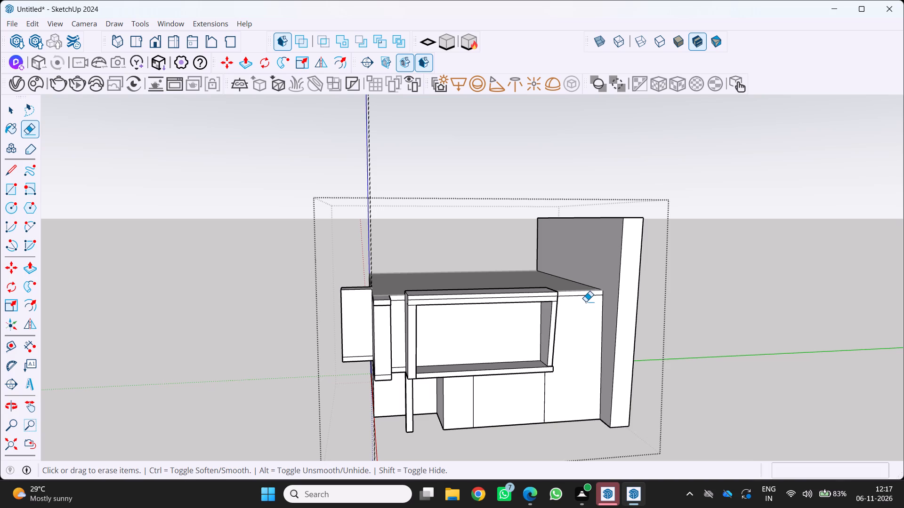
{"action": "scroll", "coordinate": [572, 288], "scroll_direction": "up", "scroll_amount": 1}
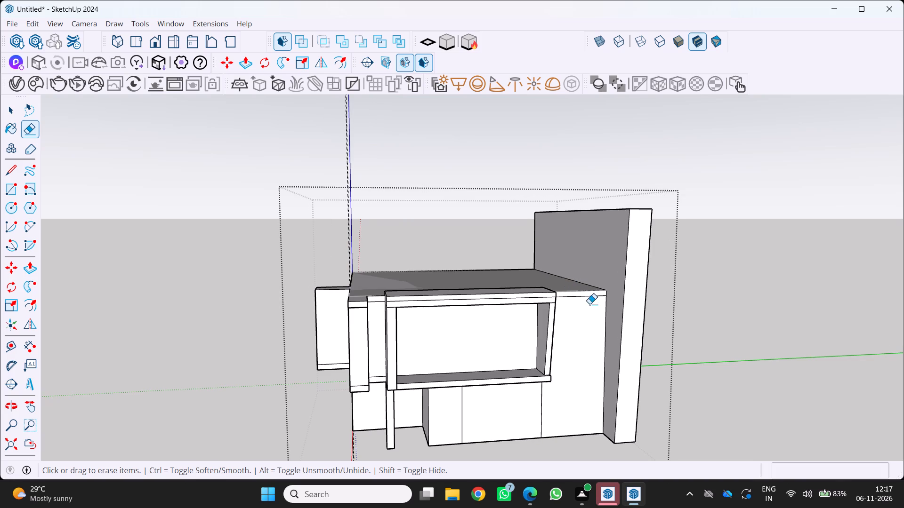
{"action": "scroll", "coordinate": [580, 257], "scroll_direction": "down", "scroll_amount": 4}
{"action": "middle_click_drag", "start_coordinate": [573, 261], "coordinate": [595, 360]}
{"action": "scroll", "coordinate": [581, 316], "scroll_direction": "up", "scroll_amount": 4}
{"action": "middle_click_drag", "start_coordinate": [595, 299], "coordinate": [659, 291]}
{"action": "scroll", "coordinate": [597, 300], "scroll_direction": "up", "scroll_amount": 1}
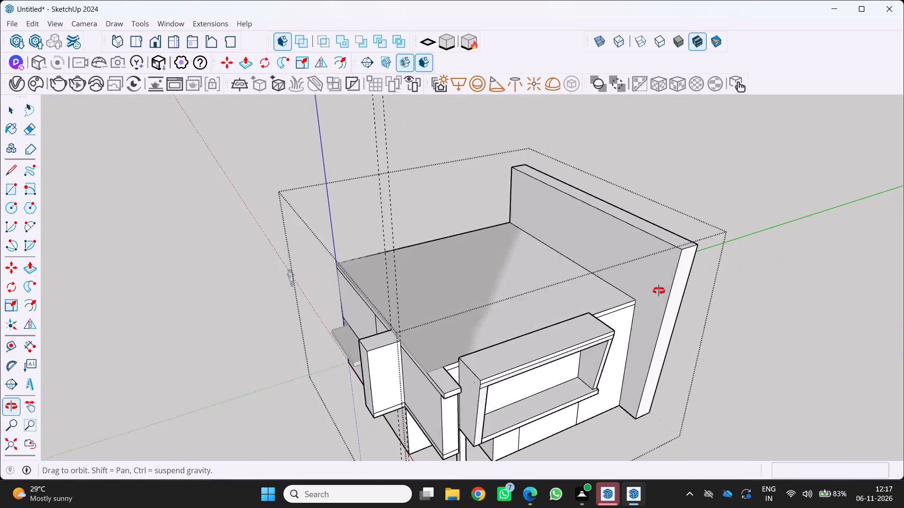
{"action": "middle_click_drag", "start_coordinate": [659, 291], "coordinate": [664, 288]}
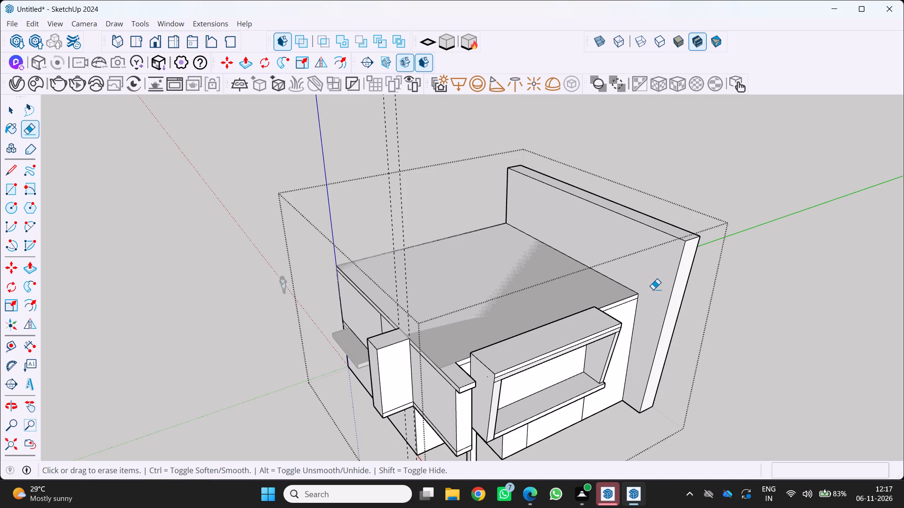
{"action": "scroll", "coordinate": [639, 285], "scroll_direction": "down", "scroll_amount": 2}
{"action": "middle_click_drag", "start_coordinate": [589, 260], "coordinate": [520, 183]}
{"action": "middle_click", "coordinate": [518, 183]}
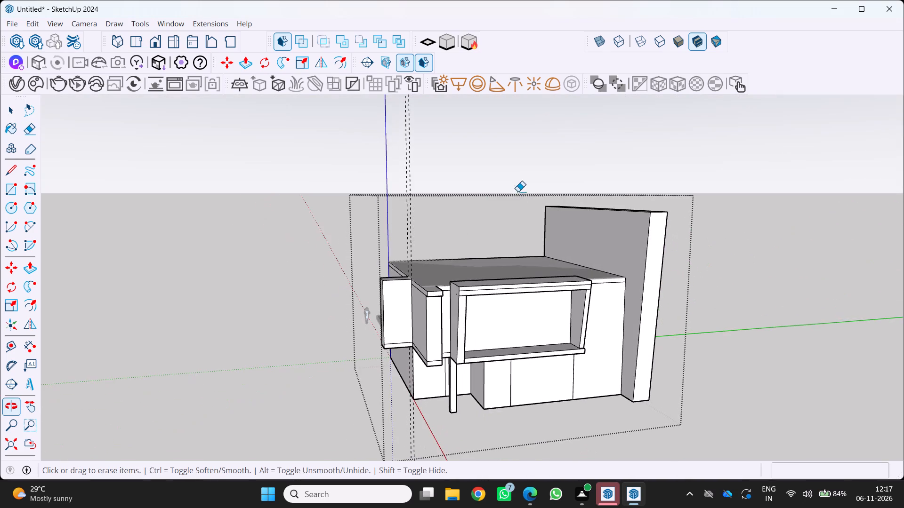
{"action": "scroll", "coordinate": [612, 316], "scroll_direction": "down", "scroll_amount": 3}
{"action": "middle_click_drag", "start_coordinate": [591, 294], "coordinate": [520, 303]}
{"action": "middle_click", "coordinate": [520, 303]}
{"action": "scroll", "coordinate": [527, 314], "scroll_direction": "up", "scroll_amount": 8}
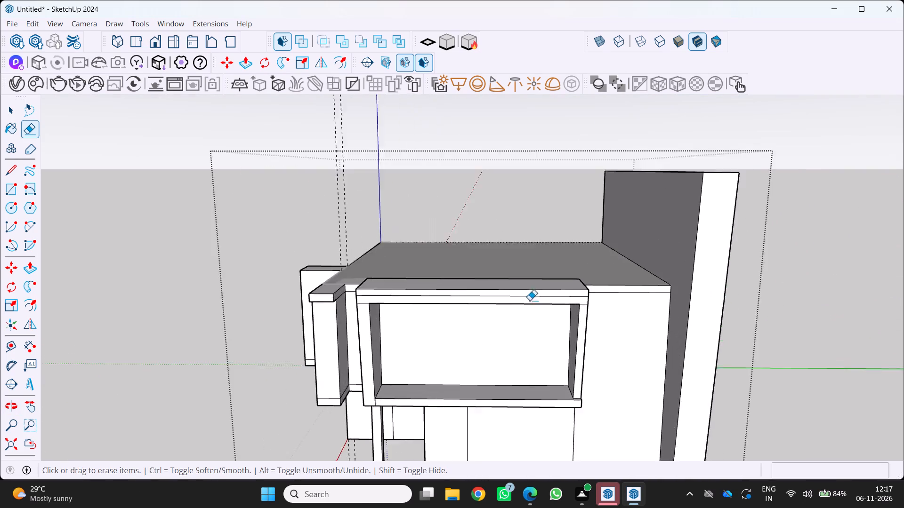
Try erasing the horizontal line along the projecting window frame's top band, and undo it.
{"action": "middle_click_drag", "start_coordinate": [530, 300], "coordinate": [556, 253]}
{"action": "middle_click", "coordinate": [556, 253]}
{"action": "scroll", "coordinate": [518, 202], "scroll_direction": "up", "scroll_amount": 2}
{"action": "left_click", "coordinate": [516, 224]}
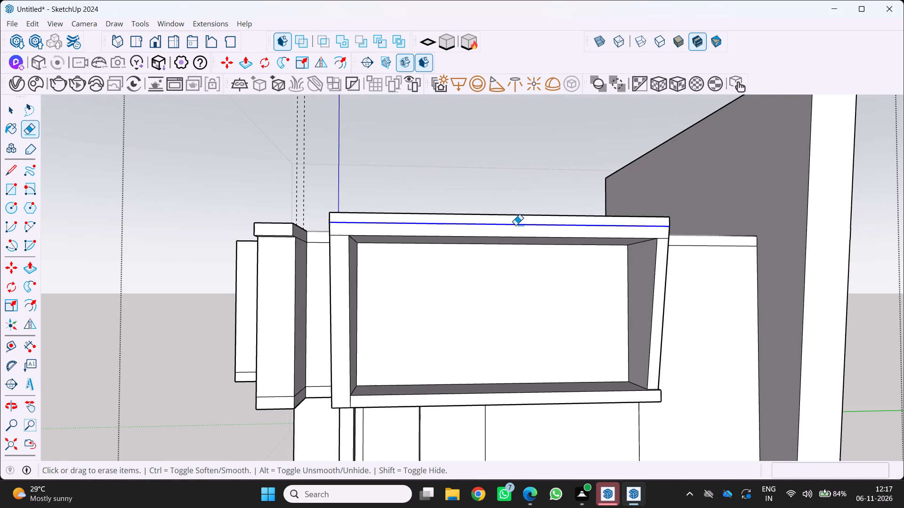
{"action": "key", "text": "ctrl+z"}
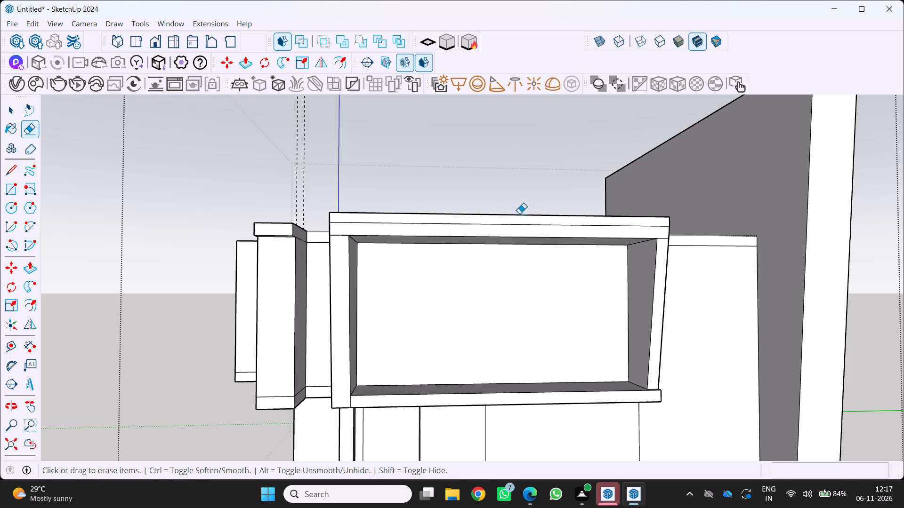
Examine the projecting window frame's top band, the roof edge and the overall front composition from several angles.
{"action": "scroll", "coordinate": [509, 198], "scroll_direction": "down", "scroll_amount": 4}
{"action": "middle_click_drag", "start_coordinate": [503, 201], "coordinate": [500, 224]}
{"action": "scroll", "coordinate": [504, 230], "scroll_direction": "down", "scroll_amount": 1}
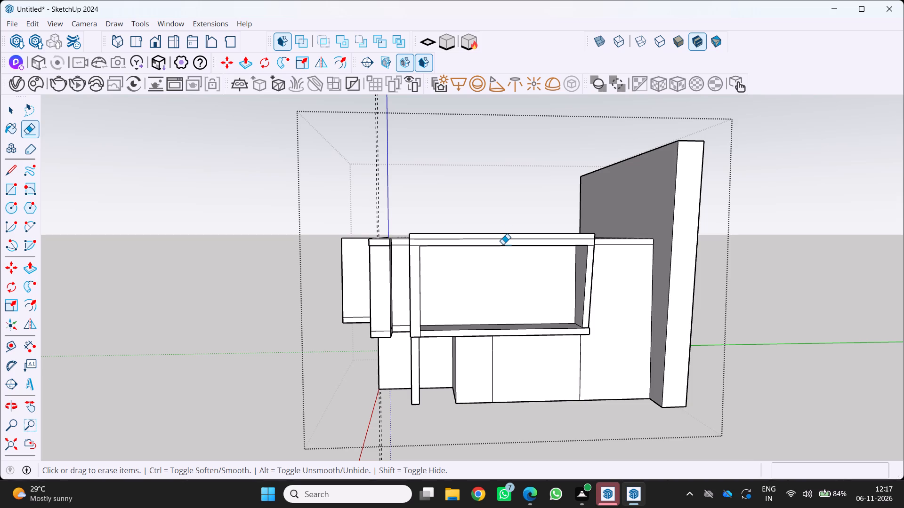
{"action": "scroll", "coordinate": [494, 237], "scroll_direction": "down", "scroll_amount": 2}
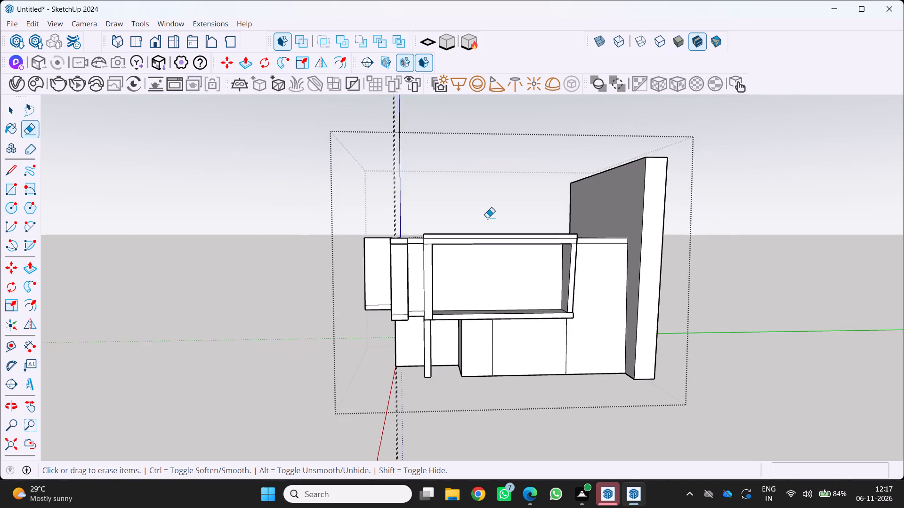
{"action": "middle_click_drag", "start_coordinate": [489, 217], "coordinate": [506, 251]}
{"action": "scroll", "coordinate": [485, 282], "scroll_direction": "up", "scroll_amount": 6}
{"action": "scroll", "coordinate": [567, 301], "scroll_direction": "up", "scroll_amount": 2}
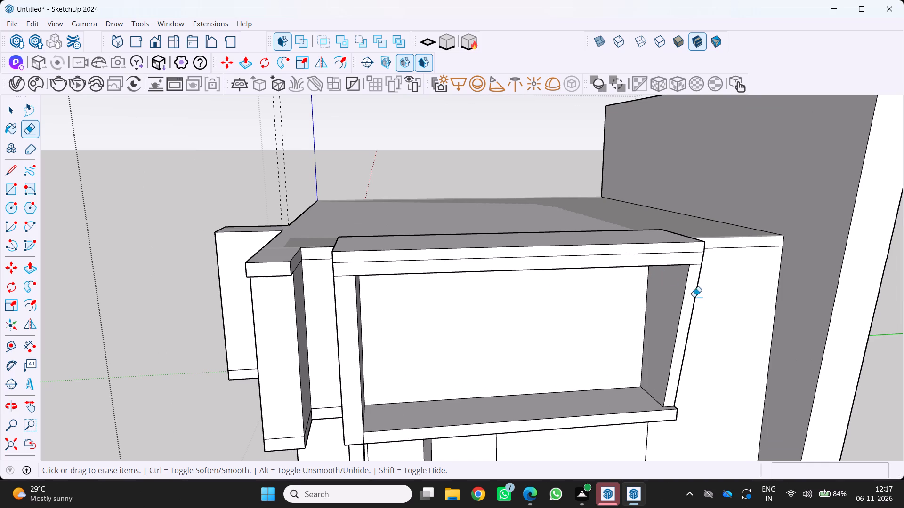
{"action": "scroll", "coordinate": [654, 266], "scroll_direction": "up", "scroll_amount": 3}
{"action": "middle_click_drag", "start_coordinate": [654, 265], "coordinate": [618, 264]}
{"action": "middle_click", "coordinate": [618, 263]}
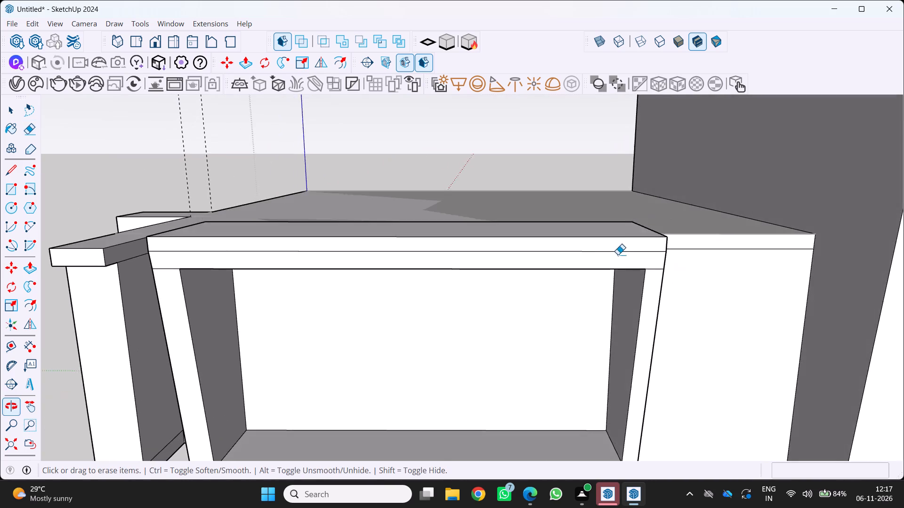
{"action": "scroll", "coordinate": [618, 248], "scroll_direction": "down", "scroll_amount": 13}
{"action": "middle_click_drag", "start_coordinate": [734, 341], "coordinate": [775, 363]}
{"action": "middle_click", "coordinate": [778, 360]}
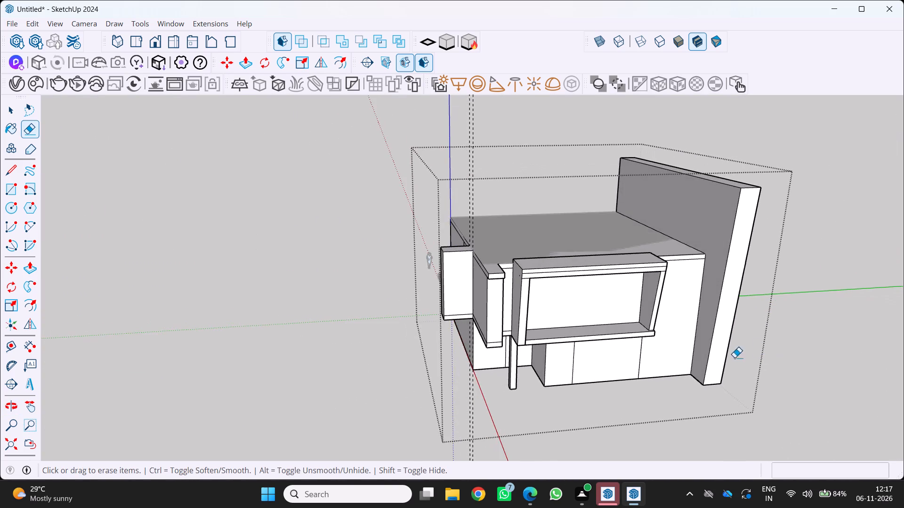
{"action": "scroll", "coordinate": [730, 350], "scroll_direction": "up", "scroll_amount": 3}
{"action": "middle_click_drag", "start_coordinate": [740, 348], "coordinate": [821, 350]}
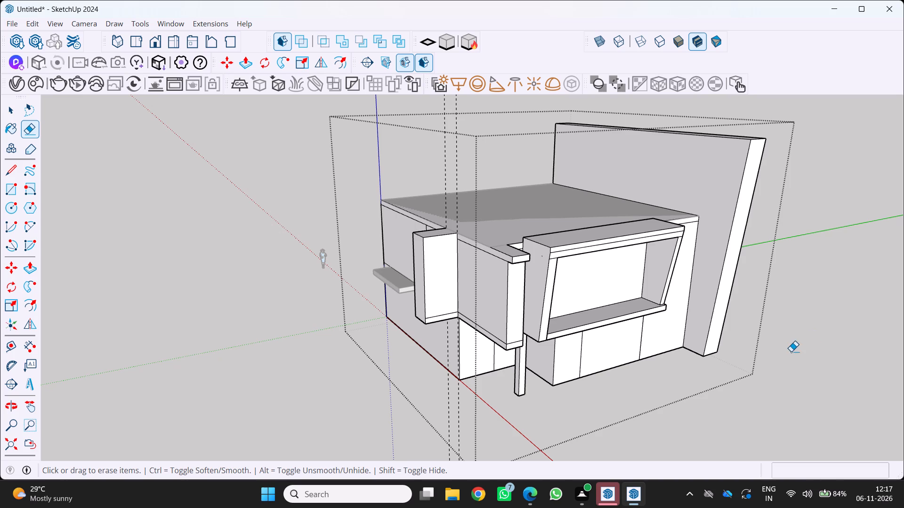
{"action": "scroll", "coordinate": [775, 348], "scroll_direction": "down", "scroll_amount": 2}
{"action": "middle_click_drag", "start_coordinate": [766, 350], "coordinate": [706, 359]}
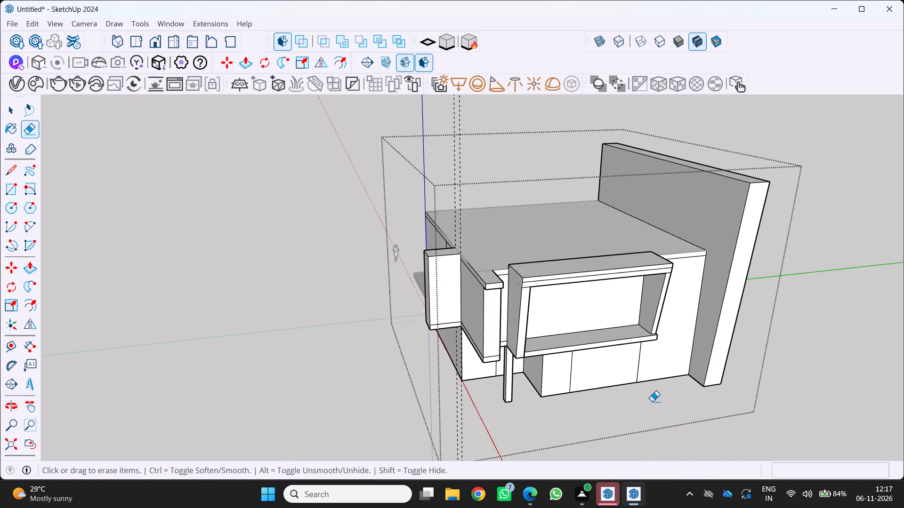
{"action": "scroll", "coordinate": [652, 398], "scroll_direction": "down", "scroll_amount": 3}
{"action": "middle_click_drag", "start_coordinate": [686, 405], "coordinate": [664, 377]}
{"action": "middle_click", "coordinate": [662, 375]}
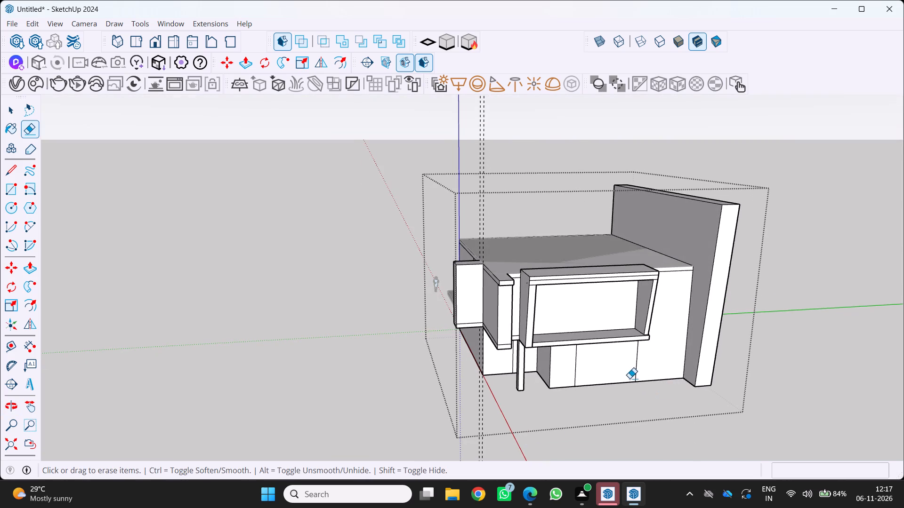
Examine the projecting window frame up close, especially the end of its bottom ledge and its slanted side, from above and below.
{"action": "scroll", "coordinate": [630, 374], "scroll_direction": "up", "scroll_amount": 3}
{"action": "scroll", "coordinate": [635, 315], "scroll_direction": "up", "scroll_amount": 6}
{"action": "middle_click_drag", "start_coordinate": [646, 331], "coordinate": [666, 348]}
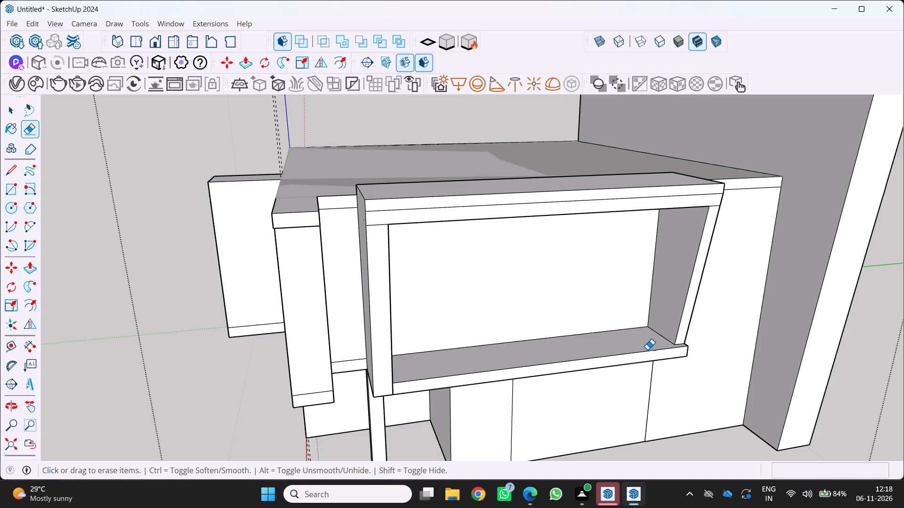
{"action": "scroll", "coordinate": [663, 345], "scroll_direction": "down", "scroll_amount": 1}
{"action": "scroll", "coordinate": [679, 341], "scroll_direction": "up", "scroll_amount": 2}
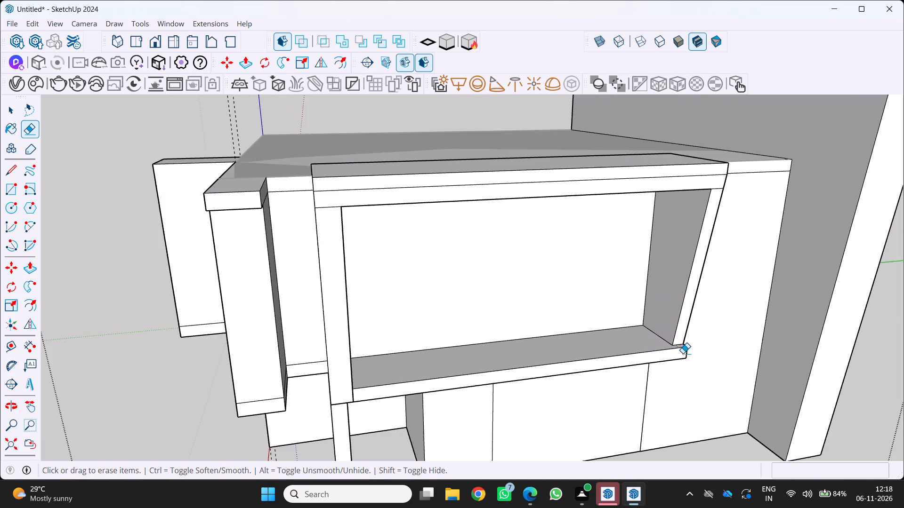
{"action": "scroll", "coordinate": [683, 353], "scroll_direction": "up", "scroll_amount": 2}
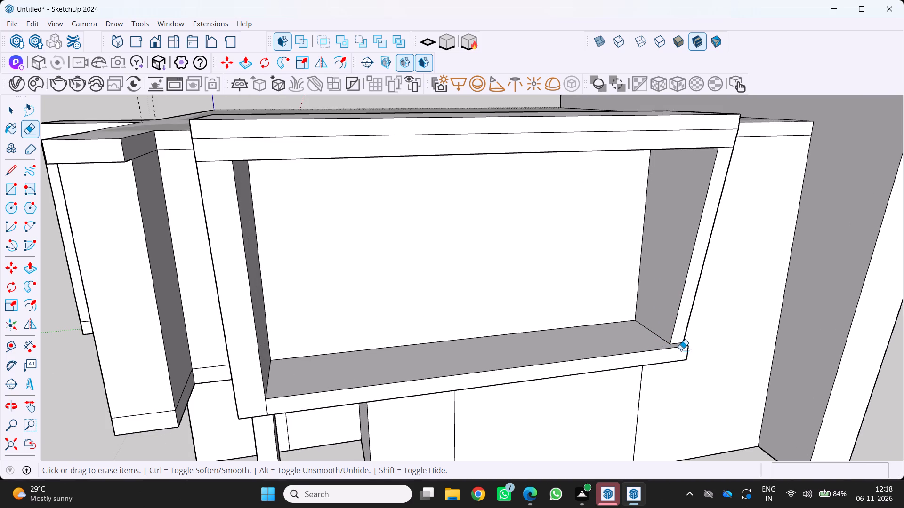
{"action": "scroll", "coordinate": [736, 362], "scroll_direction": "down", "scroll_amount": 6}
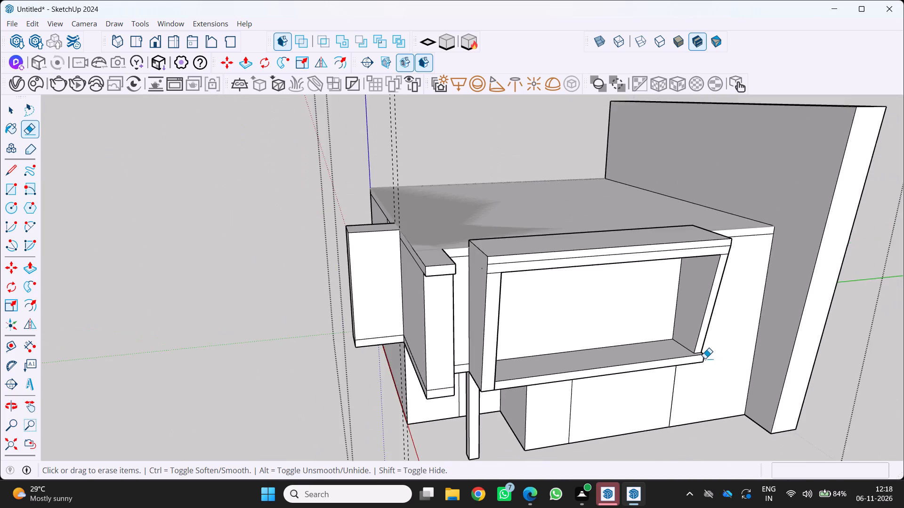
{"action": "scroll", "coordinate": [704, 359], "scroll_direction": "down", "scroll_amount": 5}
{"action": "middle_click_drag", "start_coordinate": [712, 399], "coordinate": [707, 315]}
{"action": "scroll", "coordinate": [709, 317], "scroll_direction": "up", "scroll_amount": 5}
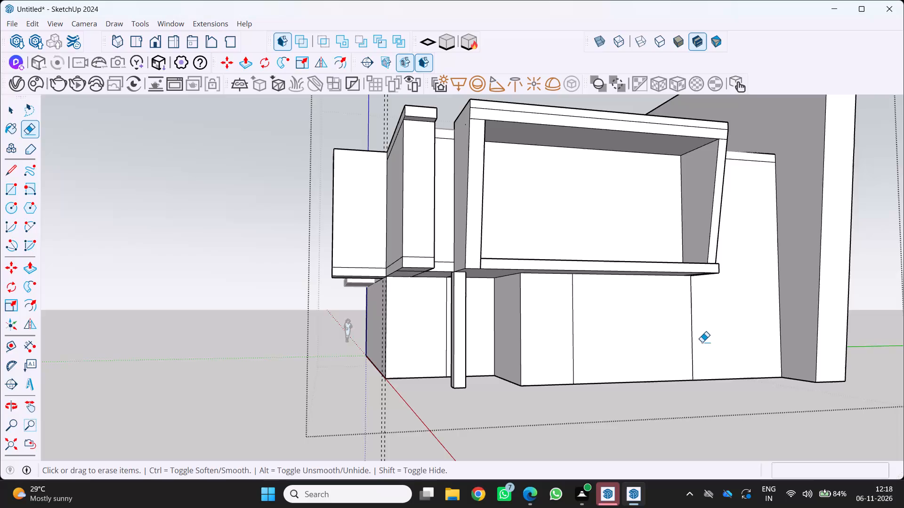
{"action": "scroll", "coordinate": [710, 347], "scroll_direction": "down", "scroll_amount": 2}
{"action": "middle_click_drag", "start_coordinate": [709, 347], "coordinate": [711, 354]}
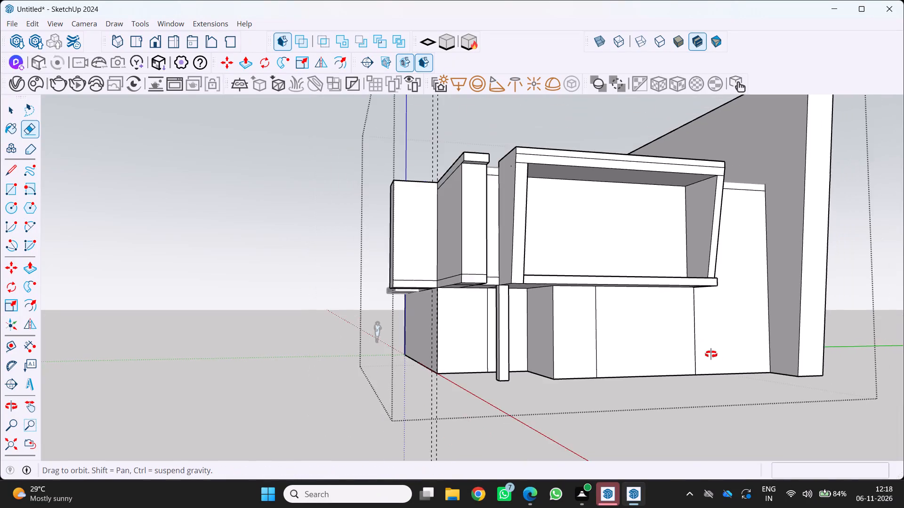
{"action": "middle_click_drag", "start_coordinate": [711, 354], "coordinate": [715, 385]}
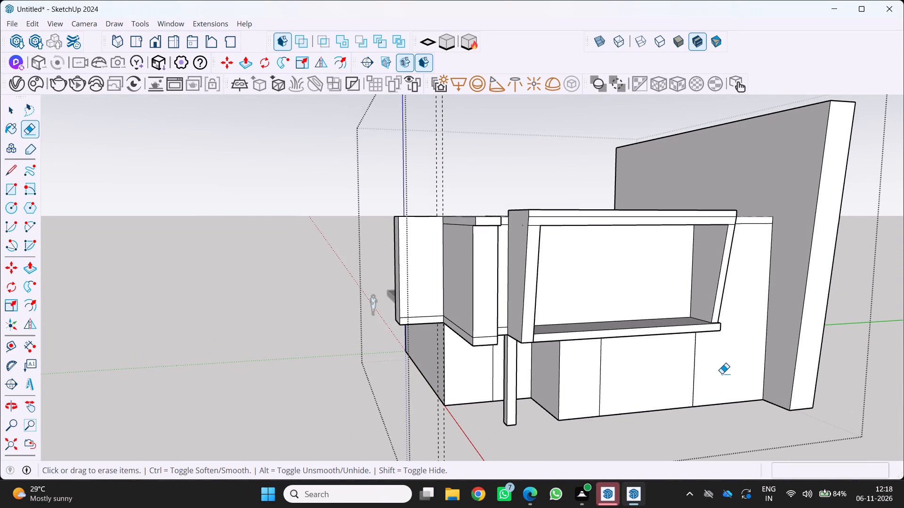
{"action": "scroll", "coordinate": [716, 365], "scroll_direction": "down", "scroll_amount": 3}
{"action": "middle_click_drag", "start_coordinate": [711, 369], "coordinate": [710, 384]}
{"action": "middle_click", "coordinate": [708, 381]}
{"action": "scroll", "coordinate": [706, 375], "scroll_direction": "up", "scroll_amount": 3}
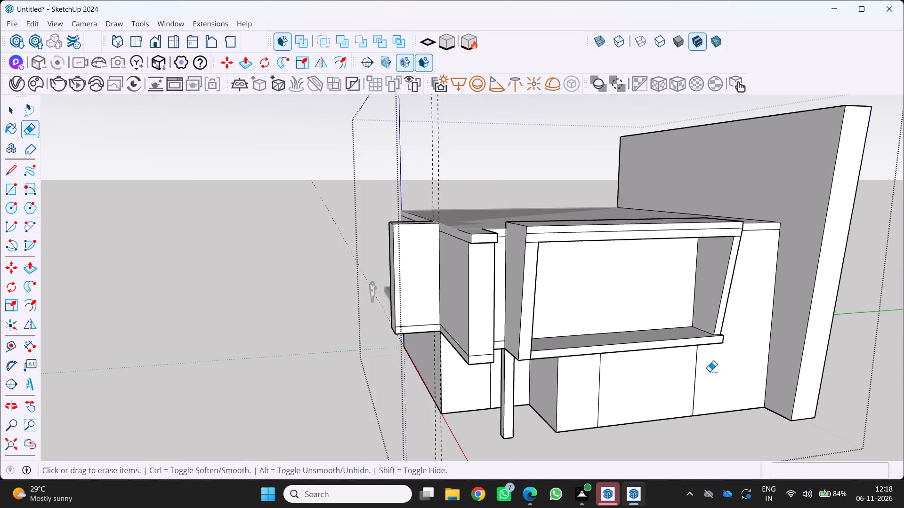
{"action": "scroll", "coordinate": [710, 371], "scroll_direction": "up", "scroll_amount": 2}
{"action": "scroll", "coordinate": [705, 357], "scroll_direction": "down", "scroll_amount": 5}
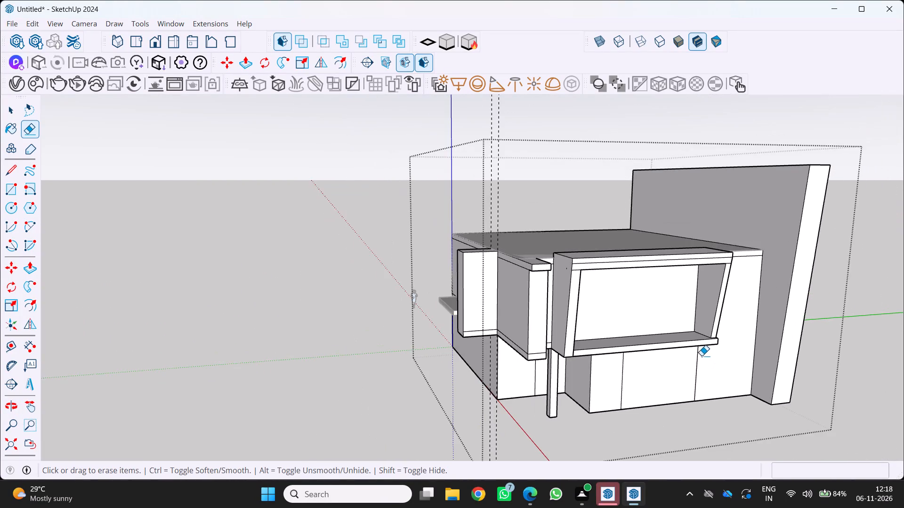
{"action": "middle_click_drag", "start_coordinate": [700, 356], "coordinate": [690, 371]}
{"action": "scroll", "coordinate": [708, 373], "scroll_direction": "up", "scroll_amount": 4}
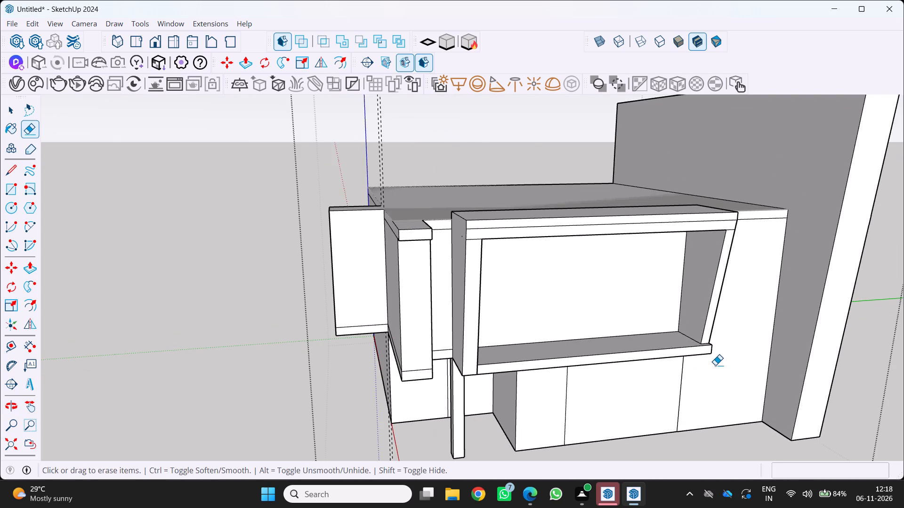
{"action": "scroll", "coordinate": [652, 217], "scroll_direction": "down", "scroll_amount": 6}
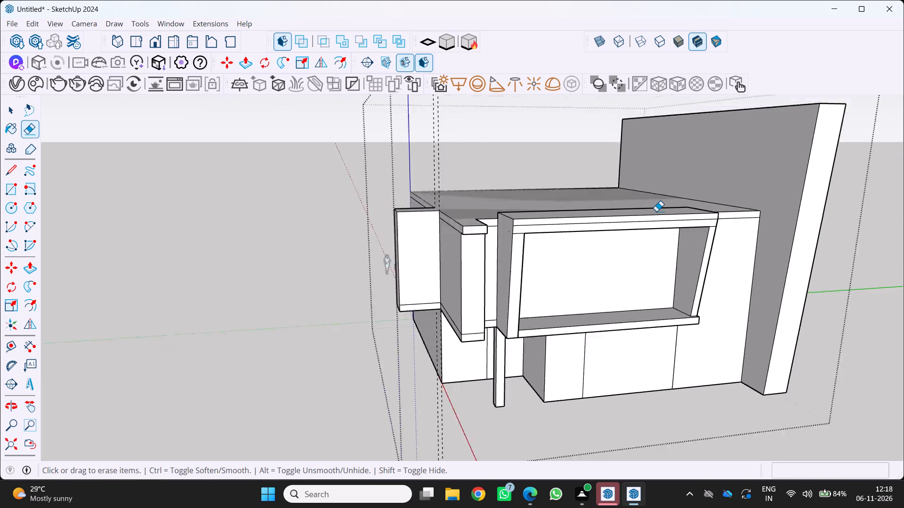
{"action": "scroll", "coordinate": [670, 309], "scroll_direction": "up", "scroll_amount": 4}
{"action": "middle_click_drag", "start_coordinate": [670, 309], "coordinate": [685, 326]}
{"action": "scroll", "coordinate": [710, 322], "scroll_direction": "up", "scroll_amount": 9}
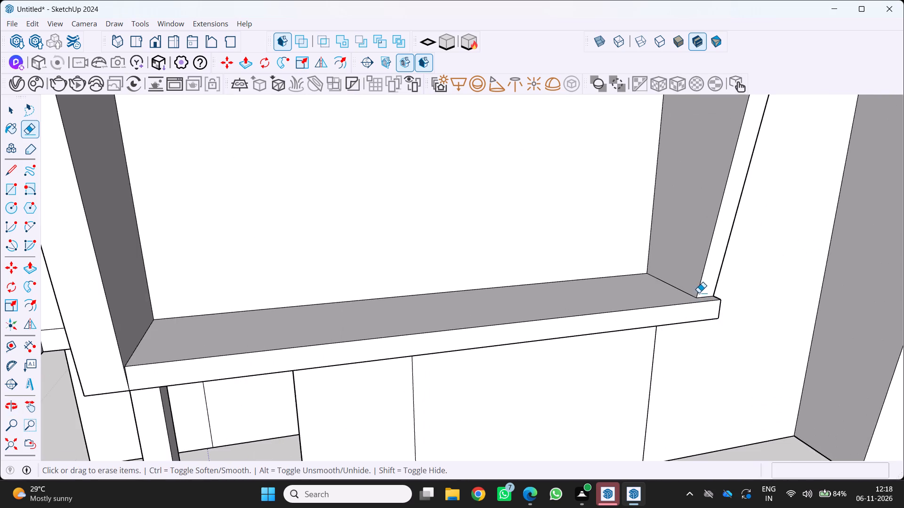
{"action": "scroll", "coordinate": [696, 301], "scroll_direction": "down", "scroll_amount": 10}
{"action": "scroll", "coordinate": [676, 255], "scroll_direction": "down", "scroll_amount": 4}
Examine the overall front massing and the adjoining side facade with its projecting vertical block and small ledge.
{"action": "middle_click_drag", "start_coordinate": [687, 264], "coordinate": [640, 272]}
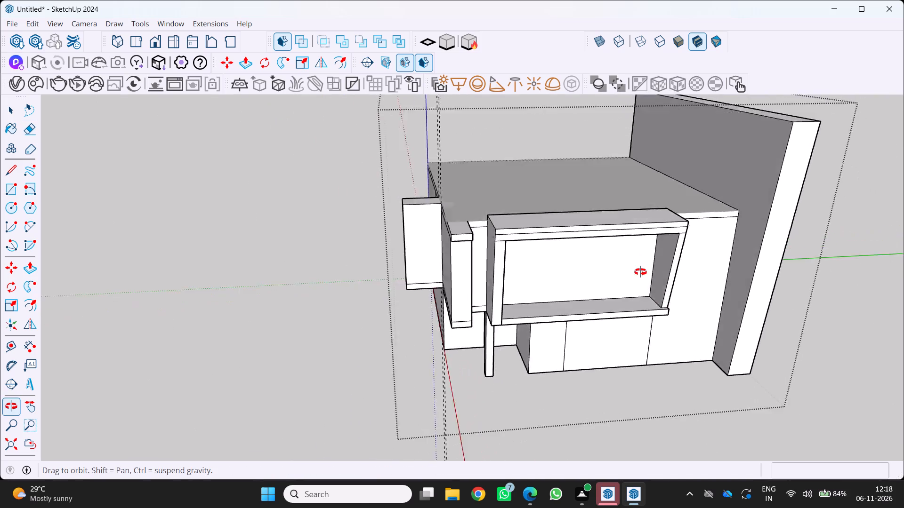
{"action": "middle_click_drag", "start_coordinate": [640, 272], "coordinate": [635, 264]}
{"action": "scroll", "coordinate": [713, 267], "scroll_direction": "up", "scroll_amount": 2}
{"action": "scroll", "coordinate": [761, 332], "scroll_direction": "down", "scroll_amount": 12}
{"action": "middle_click_drag", "start_coordinate": [759, 366], "coordinate": [704, 313]}
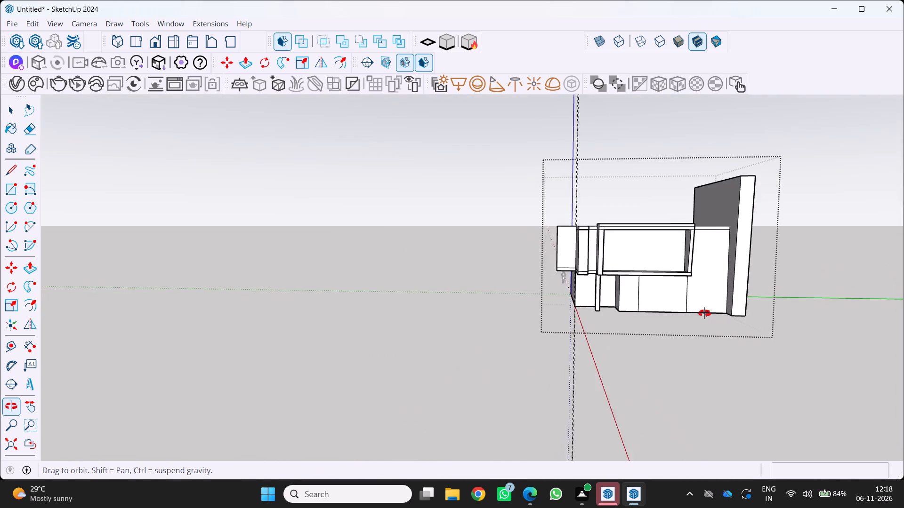
{"action": "middle_click_drag", "start_coordinate": [704, 313], "coordinate": [683, 314]}
{"action": "scroll", "coordinate": [683, 314], "scroll_direction": "up", "scroll_amount": 8}
{"action": "middle_click_drag", "start_coordinate": [677, 317], "coordinate": [715, 333]}
{"action": "scroll", "coordinate": [704, 320], "scroll_direction": "down", "scroll_amount": 9}
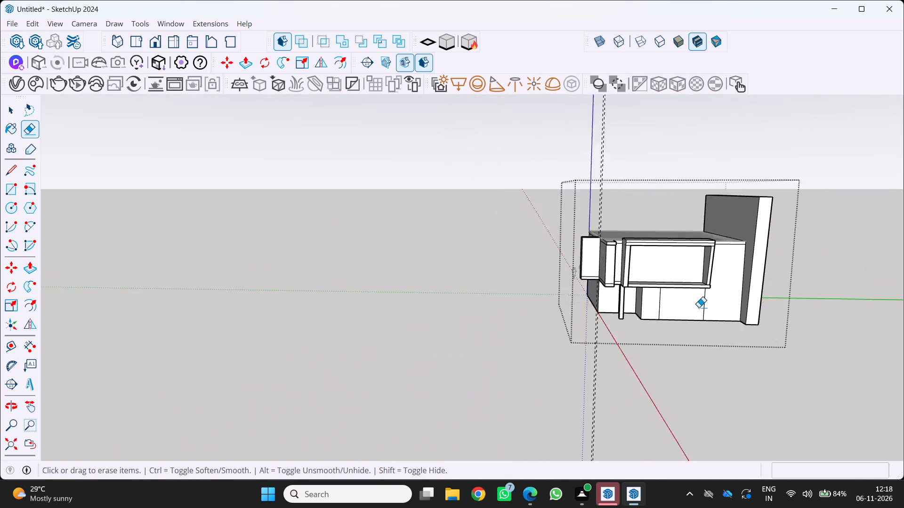
{"action": "scroll", "coordinate": [699, 307], "scroll_direction": "down", "scroll_amount": 3}
{"action": "middle_click_drag", "start_coordinate": [689, 310], "coordinate": [685, 337]}
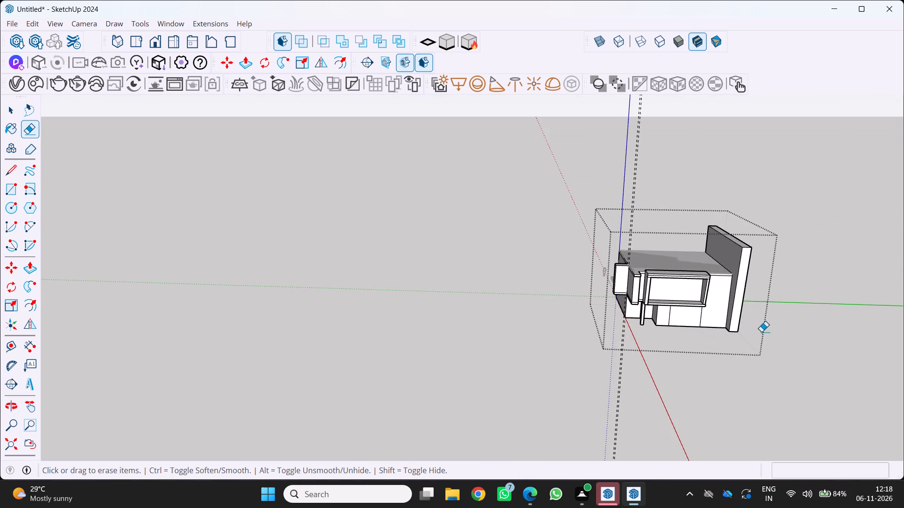
{"action": "scroll", "coordinate": [762, 331], "scroll_direction": "up", "scroll_amount": 4}
{"action": "middle_click_drag", "start_coordinate": [739, 318], "coordinate": [818, 352]}
{"action": "middle_click", "coordinate": [818, 350]}
{"action": "scroll", "coordinate": [621, 237], "scroll_direction": "up", "scroll_amount": 9}
{"action": "middle_click_drag", "start_coordinate": [621, 247], "coordinate": [678, 255]}
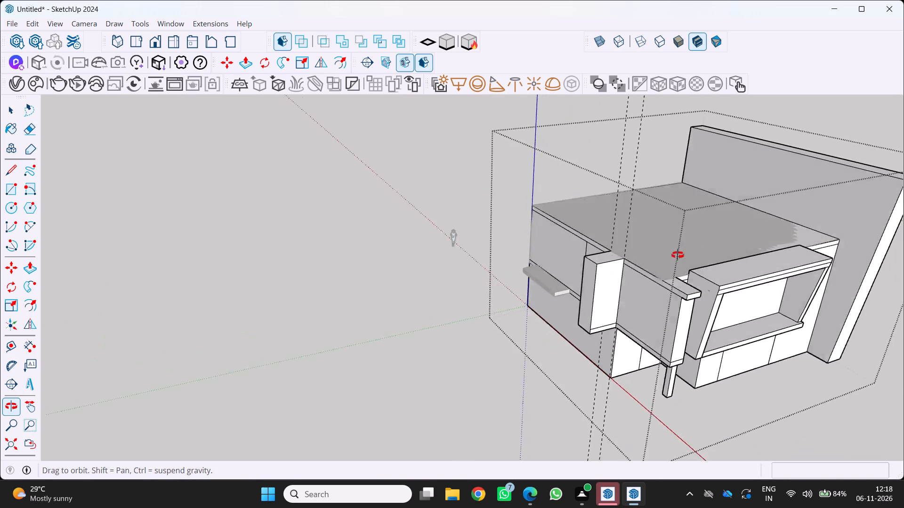
{"action": "middle_click_drag", "start_coordinate": [678, 255], "coordinate": [807, 247]}
{"action": "scroll", "coordinate": [640, 191], "scroll_direction": "up", "scroll_amount": 4}
{"action": "middle_click_drag", "start_coordinate": [621, 248], "coordinate": [715, 222]}
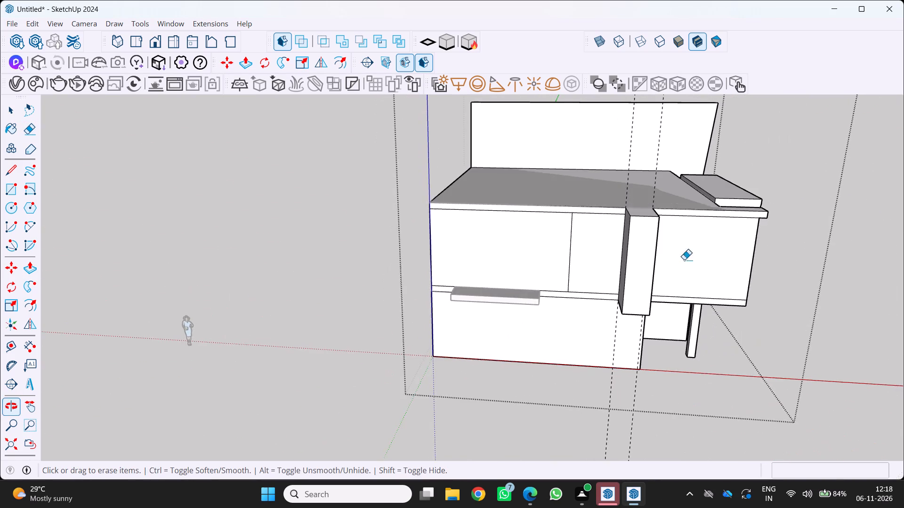
{"action": "scroll", "coordinate": [675, 289], "scroll_direction": "down", "scroll_amount": 6}
{"action": "scroll", "coordinate": [178, 260], "scroll_direction": "down", "scroll_amount": 4}
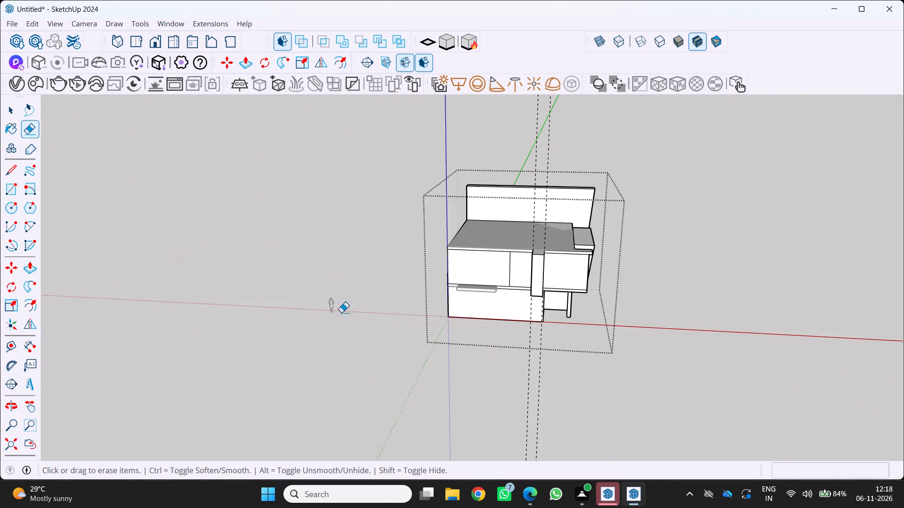
Examine the window frame's slanted sides and top band from the tall side wall's end and from the front.
{"action": "middle_click_drag", "start_coordinate": [360, 311], "coordinate": [0, 276]}
{"action": "scroll", "coordinate": [372, 280], "scroll_direction": "up", "scroll_amount": 4}
{"action": "middle_click_drag", "start_coordinate": [385, 279], "coordinate": [261, 269]}
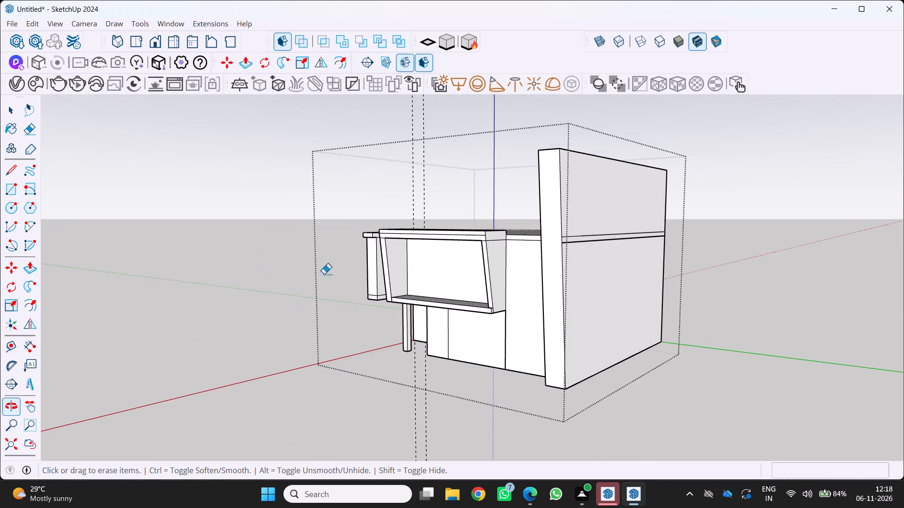
{"action": "scroll", "coordinate": [508, 251], "scroll_direction": "up", "scroll_amount": 6}
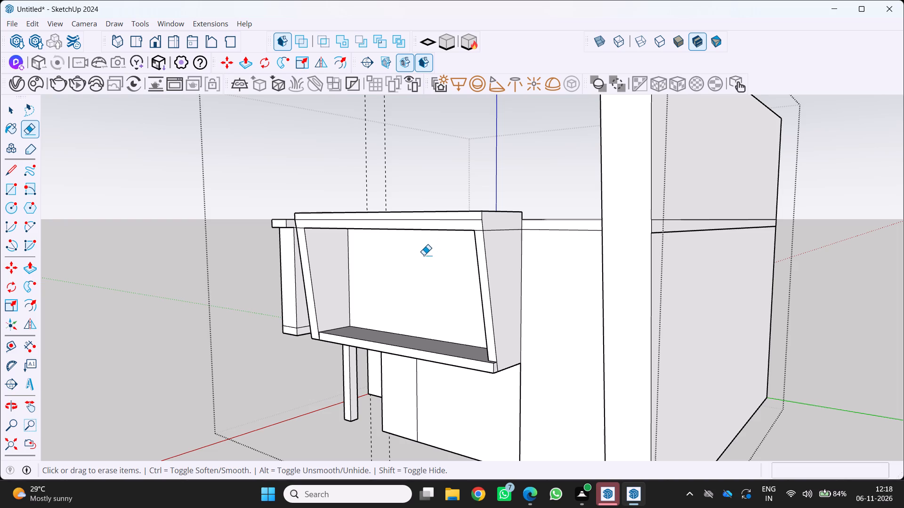
{"action": "scroll", "coordinate": [419, 253], "scroll_direction": "down", "scroll_amount": 4}
{"action": "scroll", "coordinate": [502, 227], "scroll_direction": "up", "scroll_amount": 2}
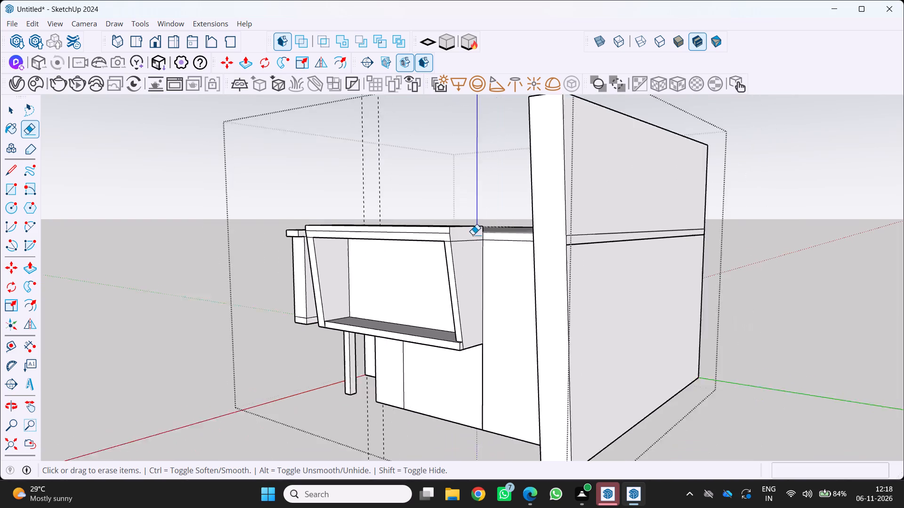
{"action": "scroll", "coordinate": [473, 235], "scroll_direction": "up", "scroll_amount": 3}
{"action": "middle_click_drag", "start_coordinate": [459, 248], "coordinate": [591, 262]}
{"action": "scroll", "coordinate": [562, 274], "scroll_direction": "up", "scroll_amount": 1}
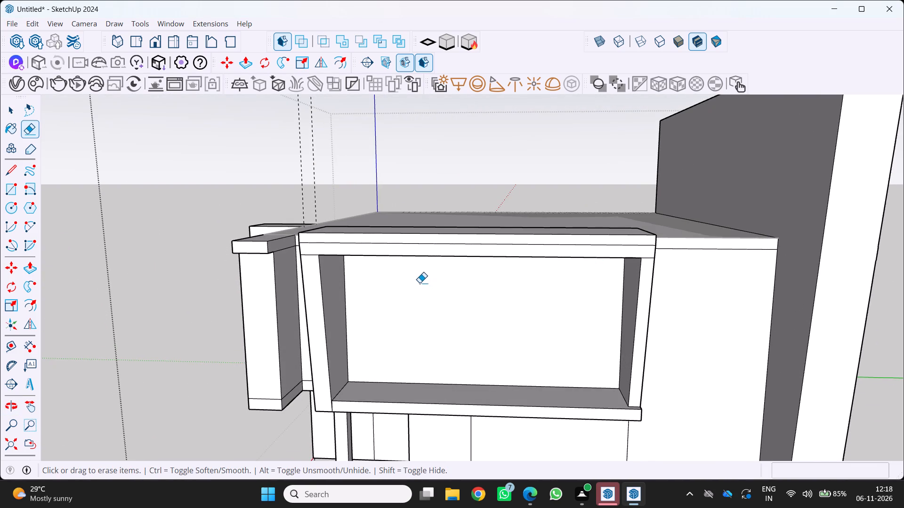
{"action": "scroll", "coordinate": [418, 270], "scroll_direction": "down", "scroll_amount": 5}
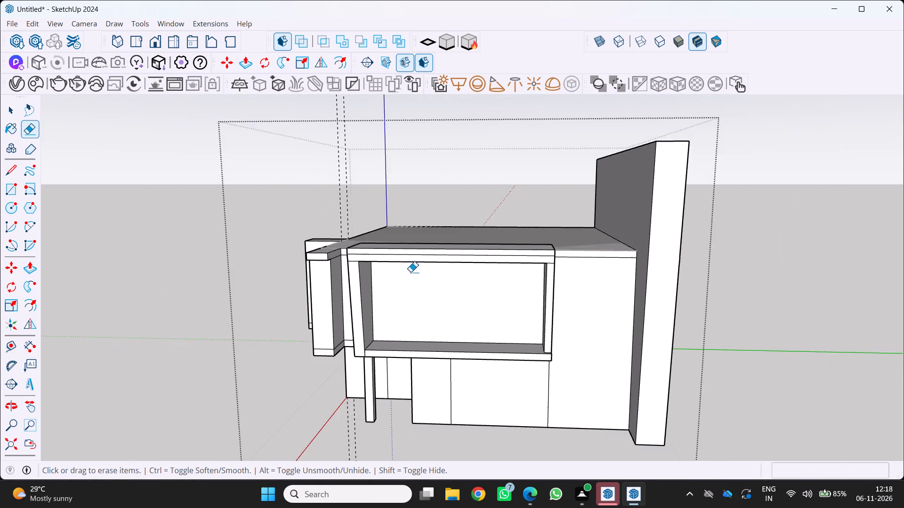
{"action": "middle_click_drag", "start_coordinate": [415, 277], "coordinate": [503, 294]}
{"action": "middle_click", "coordinate": [505, 294]}
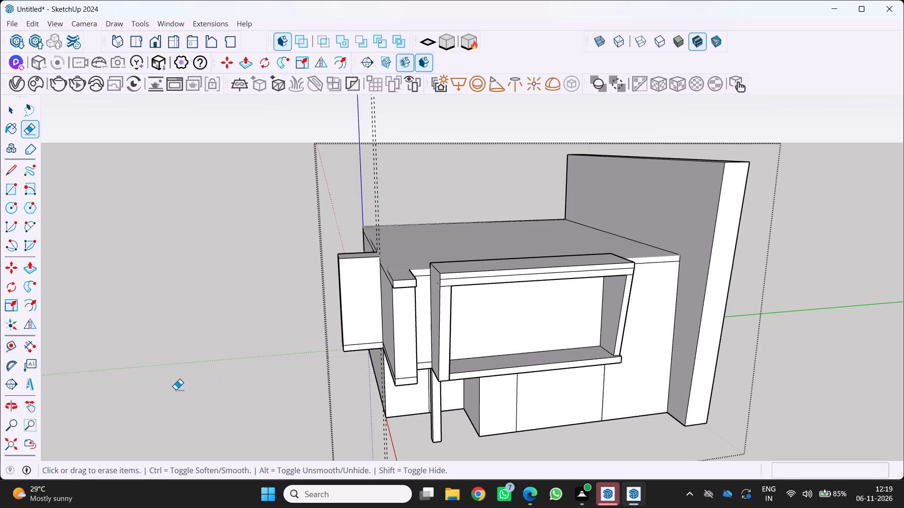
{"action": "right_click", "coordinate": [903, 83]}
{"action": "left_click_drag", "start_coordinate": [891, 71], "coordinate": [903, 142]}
Examine the window frame, the tall side wall's outer and inner faces, and the roof from the front, side and above.
{"action": "scroll", "coordinate": [170, 103], "scroll_direction": "down", "scroll_amount": 3}
{"action": "middle_click_drag", "start_coordinate": [166, 213], "coordinate": [118, 224]}
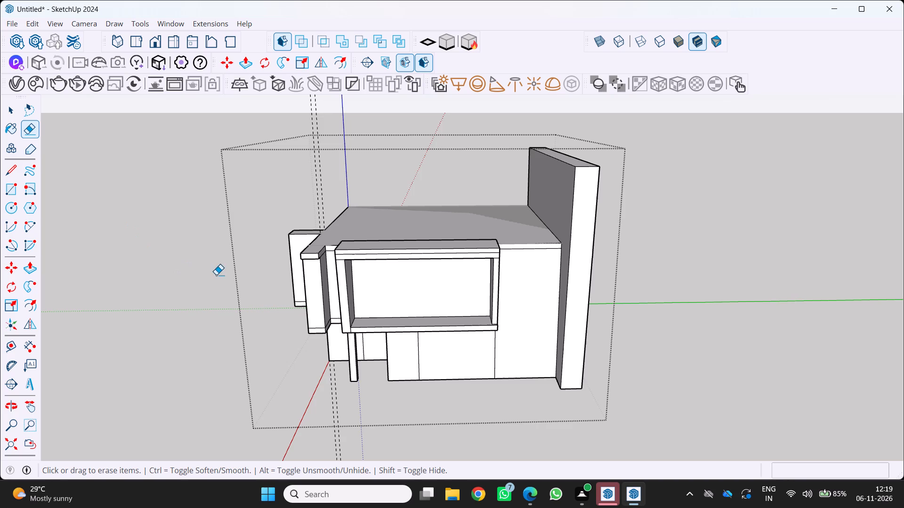
{"action": "scroll", "coordinate": [305, 275], "scroll_direction": "up", "scroll_amount": 5}
{"action": "middle_click_drag", "start_coordinate": [294, 250], "coordinate": [209, 247]}
{"action": "scroll", "coordinate": [294, 250], "scroll_direction": "up", "scroll_amount": 1}
{"action": "scroll", "coordinate": [252, 248], "scroll_direction": "up", "scroll_amount": 2}
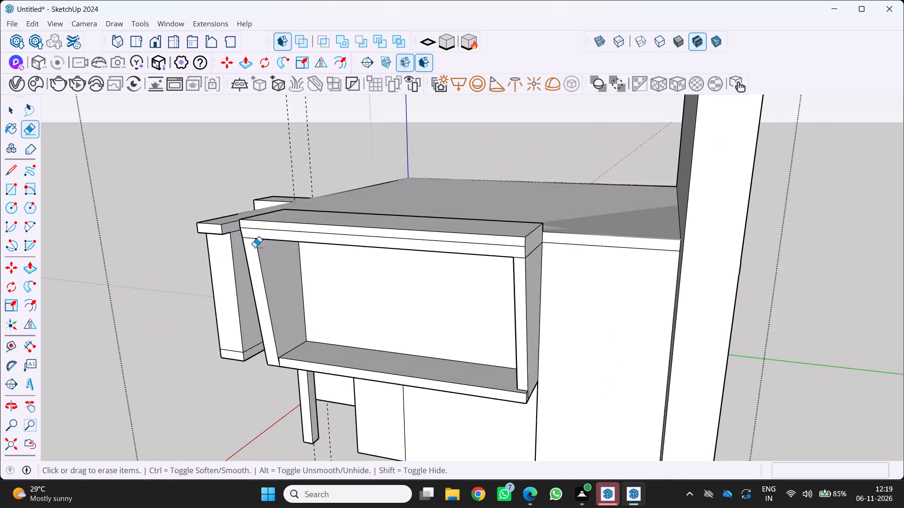
{"action": "scroll", "coordinate": [255, 247], "scroll_direction": "up", "scroll_amount": 2}
{"action": "middle_click_drag", "start_coordinate": [274, 239], "coordinate": [176, 238]}
{"action": "middle_click", "coordinate": [176, 238]}
{"action": "scroll", "coordinate": [176, 235], "scroll_direction": "down", "scroll_amount": 6}
{"action": "scroll", "coordinate": [381, 232], "scroll_direction": "down", "scroll_amount": 5}
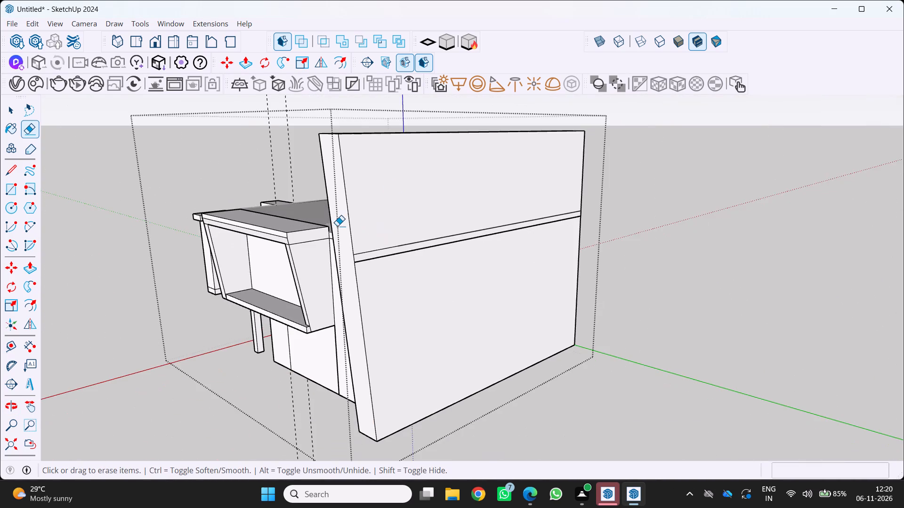
{"action": "middle_click_drag", "start_coordinate": [337, 228], "coordinate": [606, 247]}
{"action": "scroll", "coordinate": [816, 156], "scroll_direction": "up", "scroll_amount": 5}
{"action": "middle_click_drag", "start_coordinate": [670, 174], "coordinate": [677, 180]}
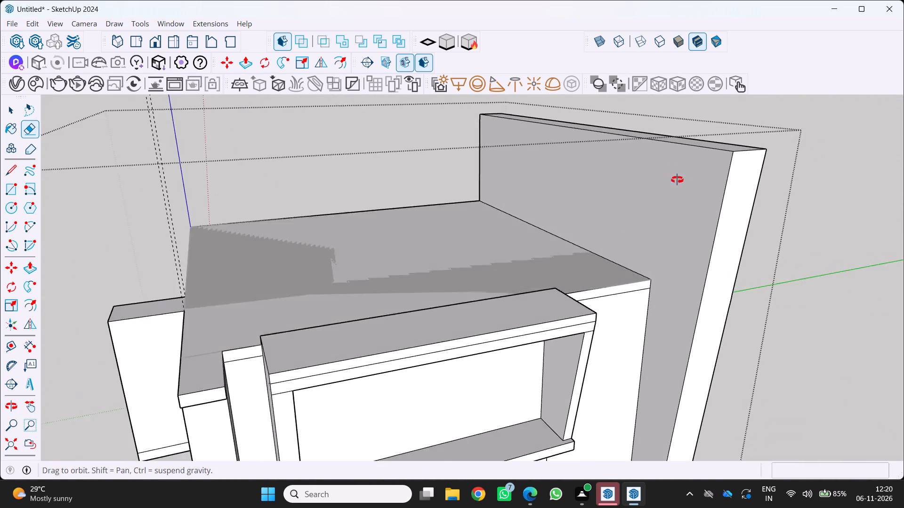
{"action": "middle_click_drag", "start_coordinate": [677, 180], "coordinate": [689, 199]}
{"action": "scroll", "coordinate": [688, 199], "scroll_direction": "down", "scroll_amount": 9}
{"action": "middle_click_drag", "start_coordinate": [629, 197], "coordinate": [573, 209]}
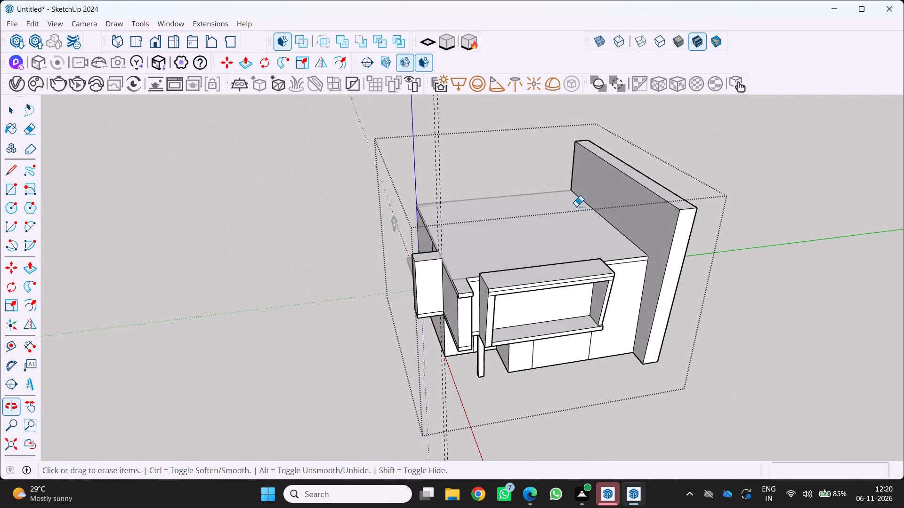
{"action": "scroll", "coordinate": [617, 204], "scroll_direction": "down", "scroll_amount": 1}
{"action": "middle_click_drag", "start_coordinate": [613, 205], "coordinate": [550, 206]}
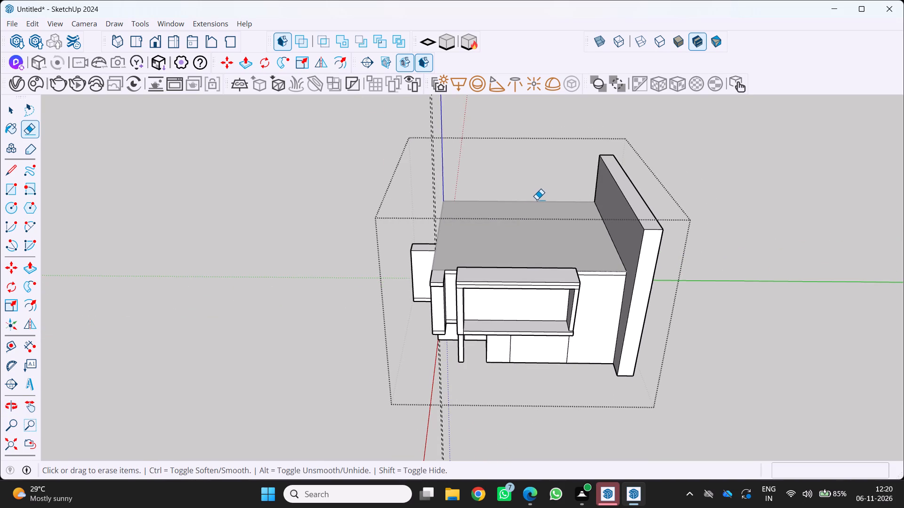
{"action": "middle_click_drag", "start_coordinate": [558, 217], "coordinate": [480, 206]}
{"action": "middle_click", "coordinate": [479, 206]}
{"action": "scroll", "coordinate": [548, 244], "scroll_direction": "up", "scroll_amount": 2}
{"action": "middle_click_drag", "start_coordinate": [552, 245], "coordinate": [604, 232]}
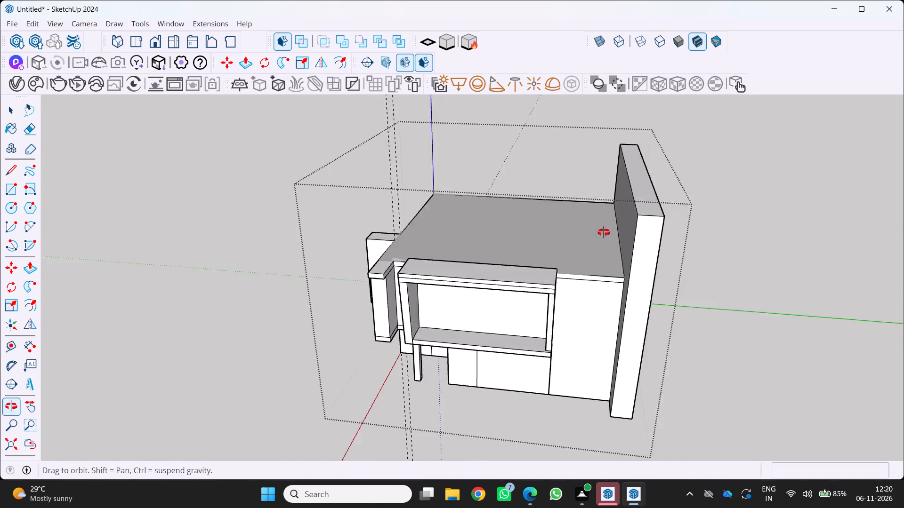
{"action": "middle_click_drag", "start_coordinate": [604, 232], "coordinate": [604, 234]}
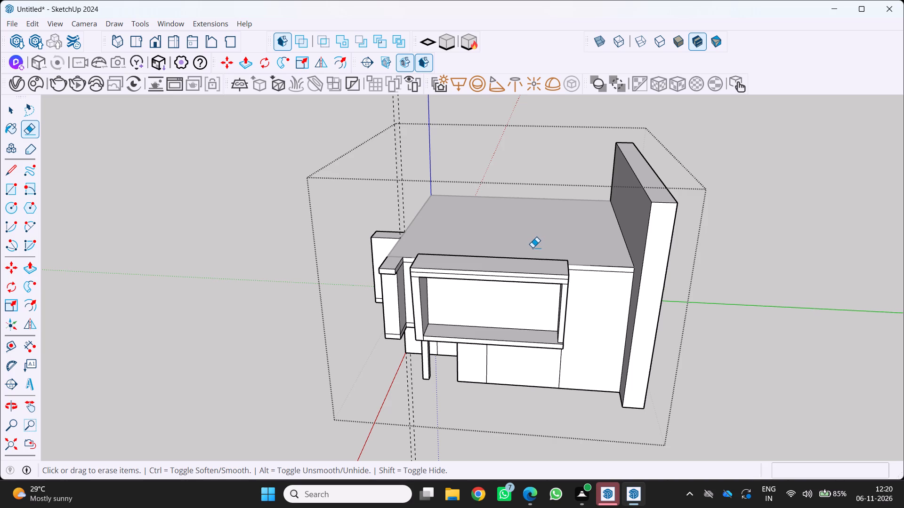
Examine the roof, window frame and tall side wall from above and from the front.
{"action": "middle_click_drag", "start_coordinate": [522, 258], "coordinate": [525, 292]}
{"action": "scroll", "coordinate": [522, 260], "scroll_direction": "up", "scroll_amount": 2}
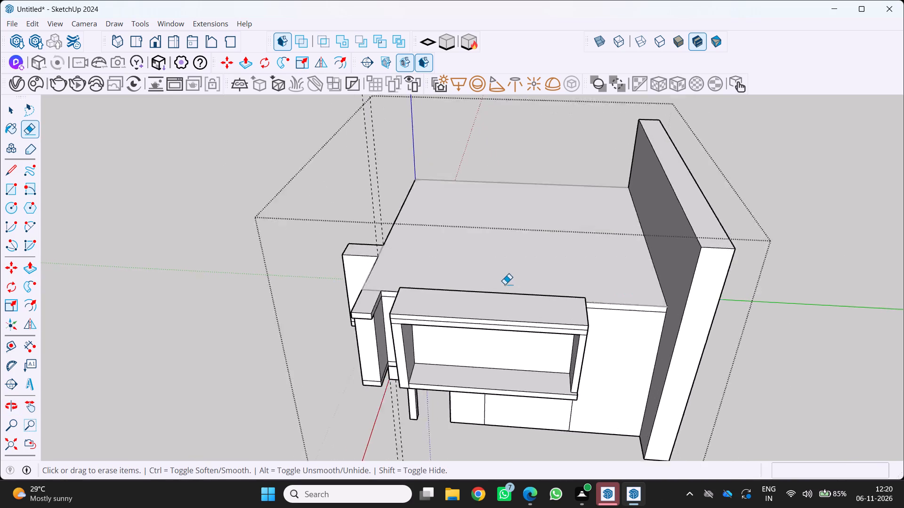
{"action": "scroll", "coordinate": [505, 284], "scroll_direction": "up", "scroll_amount": 5}
{"action": "middle_click_drag", "start_coordinate": [479, 284], "coordinate": [501, 270]}
{"action": "scroll", "coordinate": [489, 270], "scroll_direction": "down", "scroll_amount": 11}
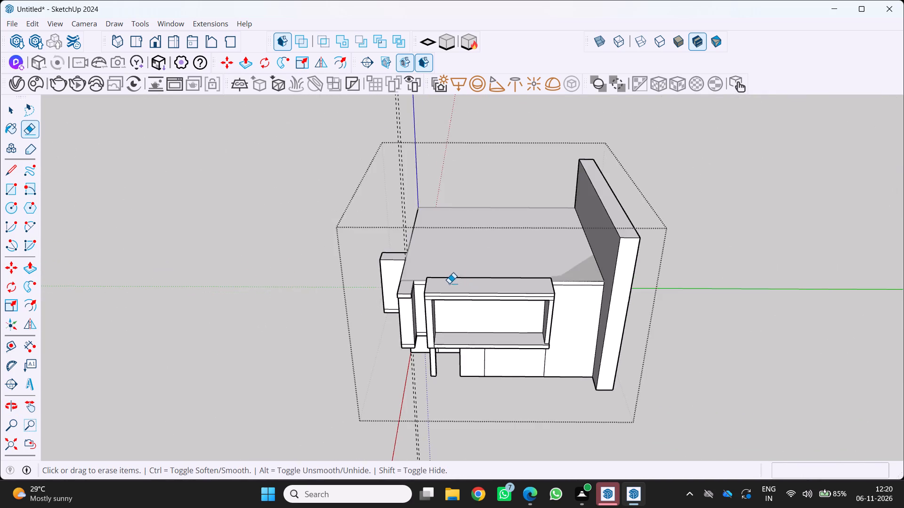
{"action": "middle_click_drag", "start_coordinate": [449, 283], "coordinate": [410, 231]}
{"action": "middle_click", "coordinate": [409, 230]}
{"action": "scroll", "coordinate": [444, 246], "scroll_direction": "up", "scroll_amount": 6}
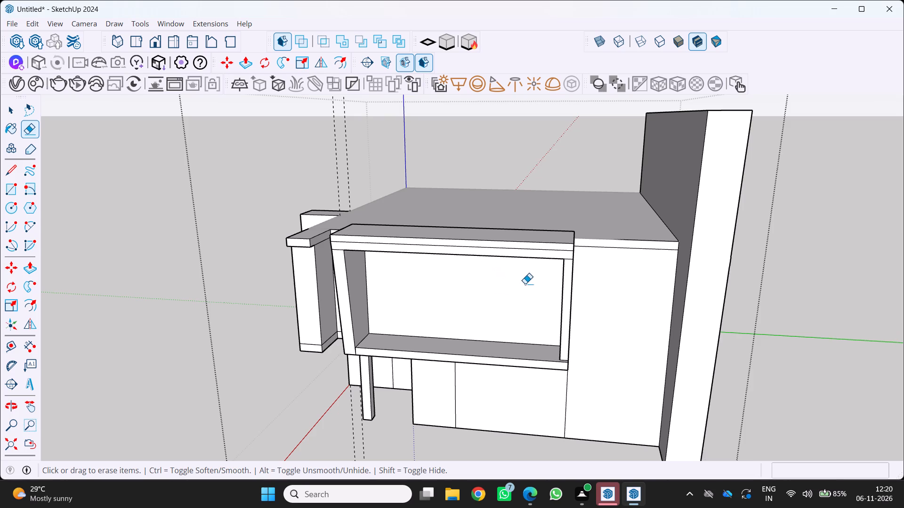
{"action": "scroll", "coordinate": [527, 308], "scroll_direction": "up", "scroll_amount": 1}
{"action": "middle_click_drag", "start_coordinate": [527, 308], "coordinate": [514, 299]}
{"action": "middle_click", "coordinate": [514, 299]}
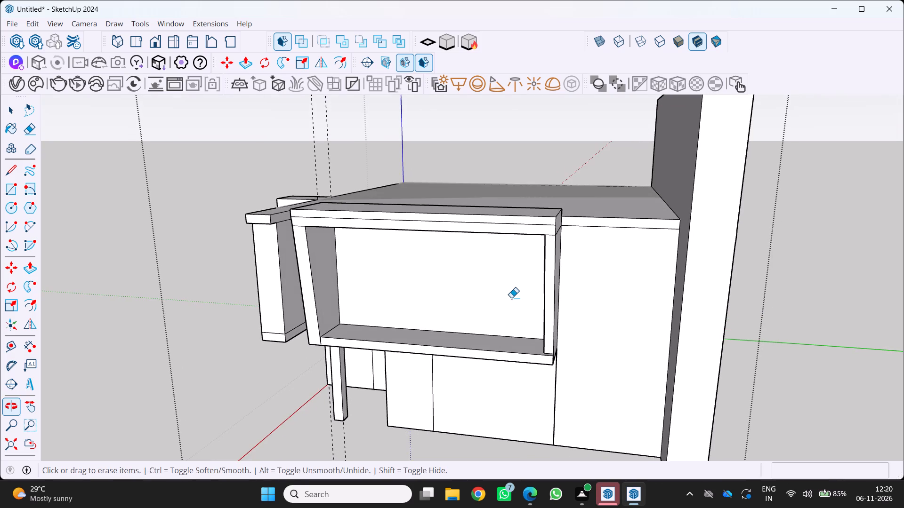
{"action": "scroll", "coordinate": [506, 302], "scroll_direction": "up", "scroll_amount": 3}
{"action": "scroll", "coordinate": [515, 265], "scroll_direction": "up", "scroll_amount": 1}
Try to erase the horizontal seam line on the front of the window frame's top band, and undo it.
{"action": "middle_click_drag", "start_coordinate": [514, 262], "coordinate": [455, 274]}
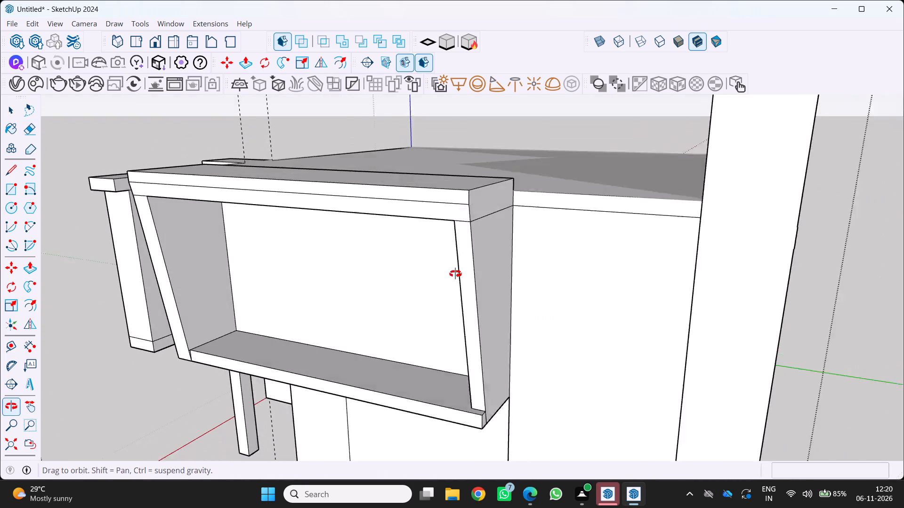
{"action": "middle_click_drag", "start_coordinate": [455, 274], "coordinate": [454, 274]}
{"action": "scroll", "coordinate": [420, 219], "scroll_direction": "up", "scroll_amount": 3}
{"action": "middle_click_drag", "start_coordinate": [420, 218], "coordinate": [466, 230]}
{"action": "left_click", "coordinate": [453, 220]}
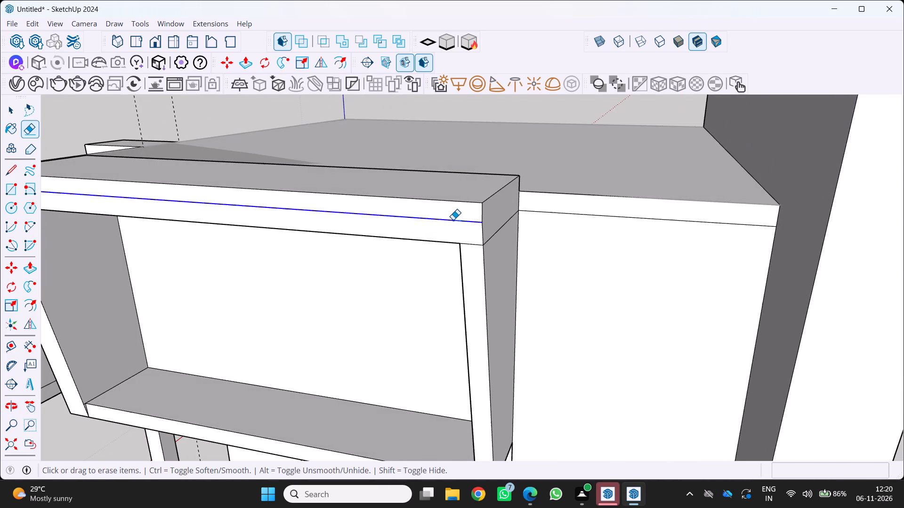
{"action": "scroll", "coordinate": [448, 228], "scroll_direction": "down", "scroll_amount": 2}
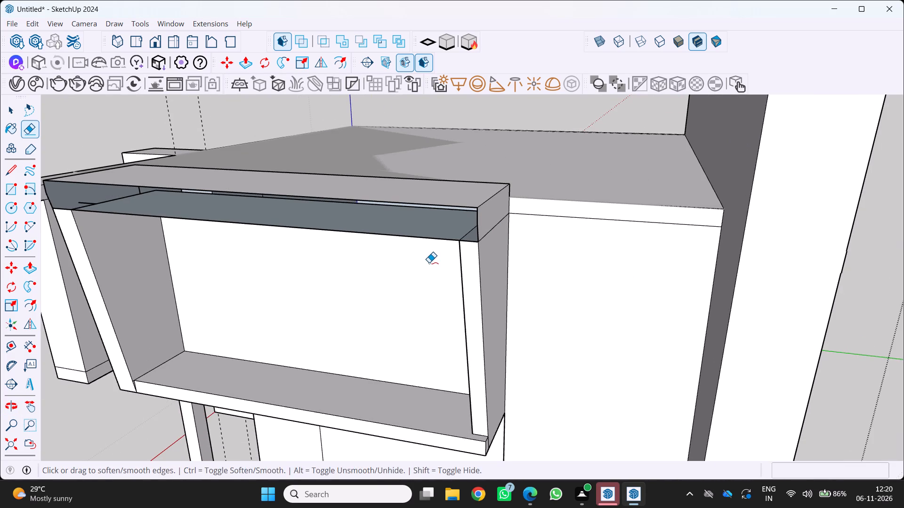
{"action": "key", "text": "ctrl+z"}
Examine the tall side wall's outer face, the overall front massing and the roof from above.
{"action": "scroll", "coordinate": [408, 260], "scroll_direction": "down", "scroll_amount": 4}
{"action": "middle_click_drag", "start_coordinate": [402, 266], "coordinate": [295, 243]}
{"action": "scroll", "coordinate": [299, 231], "scroll_direction": "down", "scroll_amount": 6}
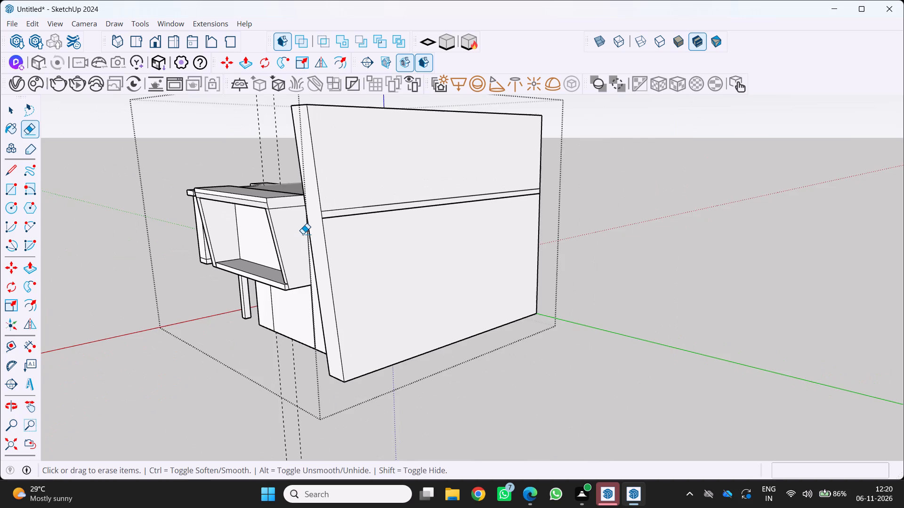
{"action": "middle_click_drag", "start_coordinate": [303, 234], "coordinate": [436, 267]}
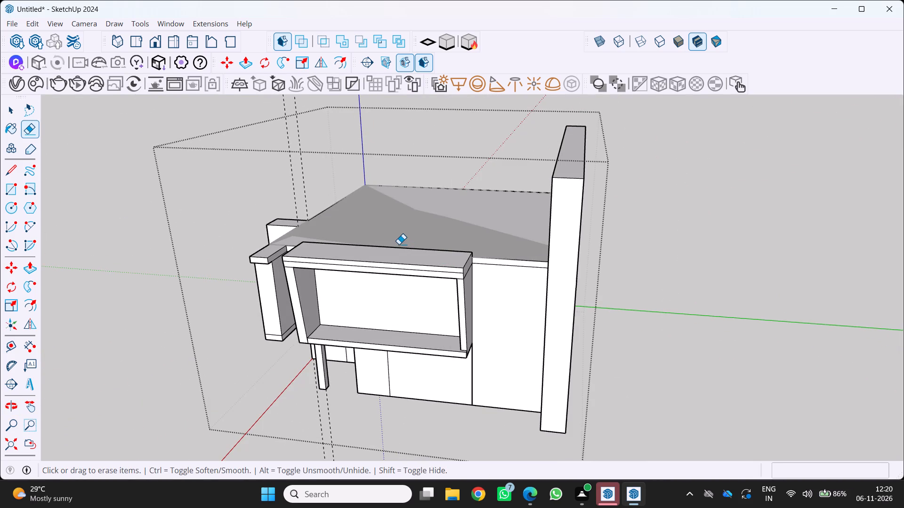
{"action": "middle_click_drag", "start_coordinate": [403, 247], "coordinate": [565, 240]}
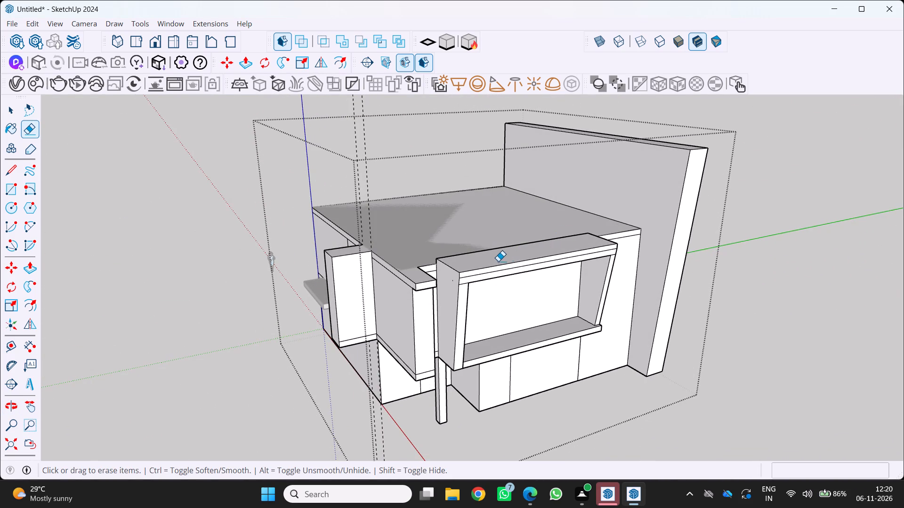
{"action": "middle_click_drag", "start_coordinate": [466, 256], "coordinate": [437, 260]}
{"action": "scroll", "coordinate": [472, 272], "scroll_direction": "up", "scroll_amount": 3}
{"action": "middle_click_drag", "start_coordinate": [465, 265], "coordinate": [490, 287]}
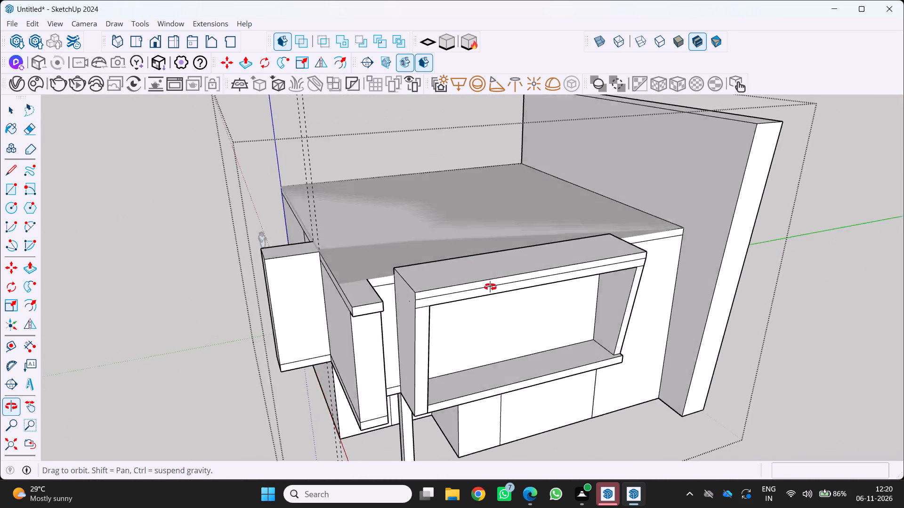
{"action": "middle_click_drag", "start_coordinate": [490, 287], "coordinate": [691, 323]}
{"action": "middle_click", "coordinate": [691, 322]}
{"action": "scroll", "coordinate": [613, 256], "scroll_direction": "up", "scroll_amount": 3}
{"action": "middle_click_drag", "start_coordinate": [613, 264], "coordinate": [714, 256]}
{"action": "scroll", "coordinate": [647, 262], "scroll_direction": "up", "scroll_amount": 3}
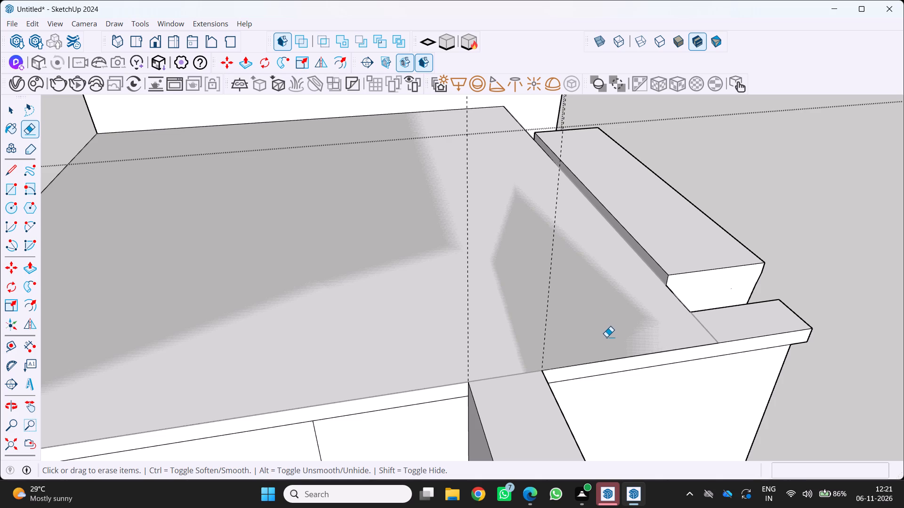
{"action": "middle_click_drag", "start_coordinate": [613, 339], "coordinate": [743, 277]}
{"action": "middle_click", "coordinate": [743, 274]}
Examine the adjoining side facade with its vertical block and ledge, and the front massing at eye level.
{"action": "scroll", "coordinate": [747, 267], "scroll_direction": "down", "scroll_amount": 5}
{"action": "middle_click_drag", "start_coordinate": [686, 304], "coordinate": [549, 229]}
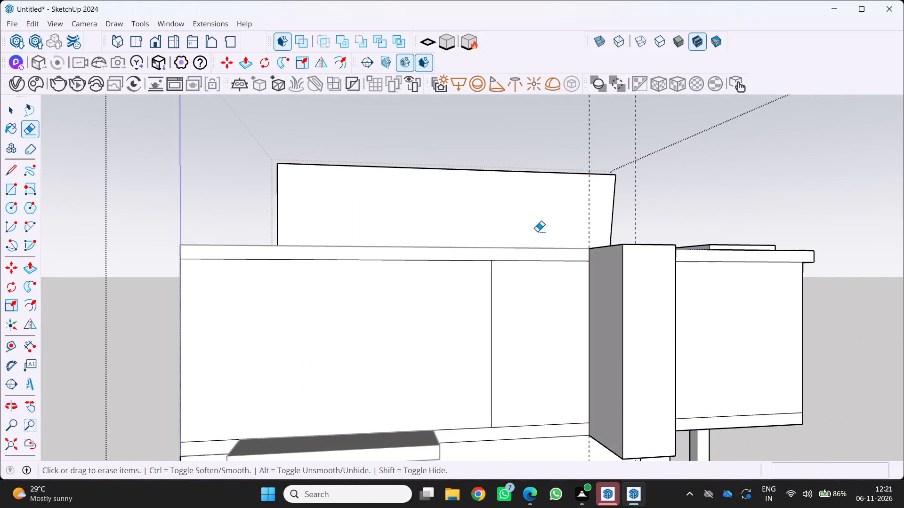
{"action": "scroll", "coordinate": [535, 230], "scroll_direction": "down", "scroll_amount": 1}
{"action": "middle_click_drag", "start_coordinate": [511, 222], "coordinate": [494, 222]}
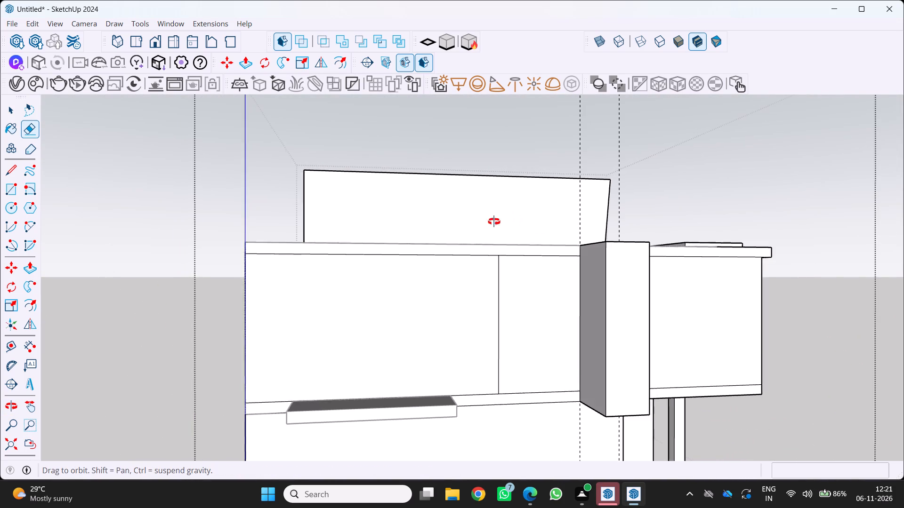
{"action": "middle_click_drag", "start_coordinate": [494, 222], "coordinate": [364, 224]}
{"action": "scroll", "coordinate": [421, 236], "scroll_direction": "down", "scroll_amount": 6}
{"action": "middle_click_drag", "start_coordinate": [452, 248], "coordinate": [342, 275]}
{"action": "middle_click", "coordinate": [342, 275]}
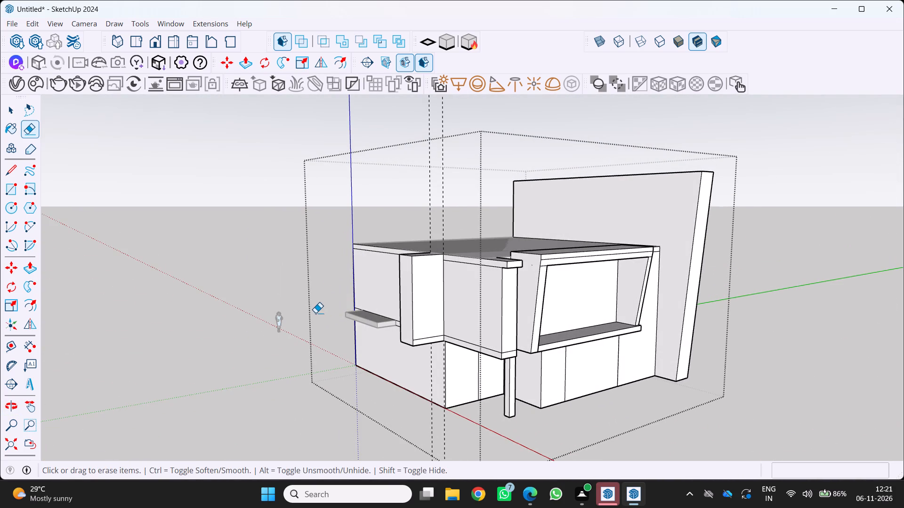
{"action": "middle_click_drag", "start_coordinate": [455, 289], "coordinate": [334, 302]}
{"action": "middle_click", "coordinate": [334, 302]}
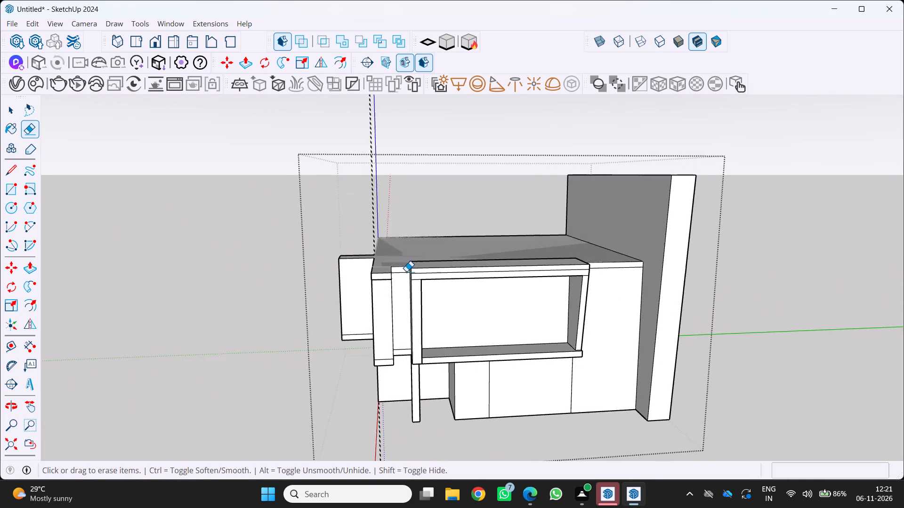
{"action": "scroll", "coordinate": [406, 272], "scroll_direction": "down", "scroll_amount": 5}
{"action": "scroll", "coordinate": [492, 298], "scroll_direction": "up", "scroll_amount": 4}
Examine the window frame's underside, the lower front wall and the foot of the tall side wall.
{"action": "middle_click_drag", "start_coordinate": [561, 308], "coordinate": [600, 280]}
{"action": "middle_click", "coordinate": [601, 280]}
{"action": "scroll", "coordinate": [620, 301], "scroll_direction": "up", "scroll_amount": 4}
{"action": "middle_click_drag", "start_coordinate": [622, 303], "coordinate": [632, 307]}
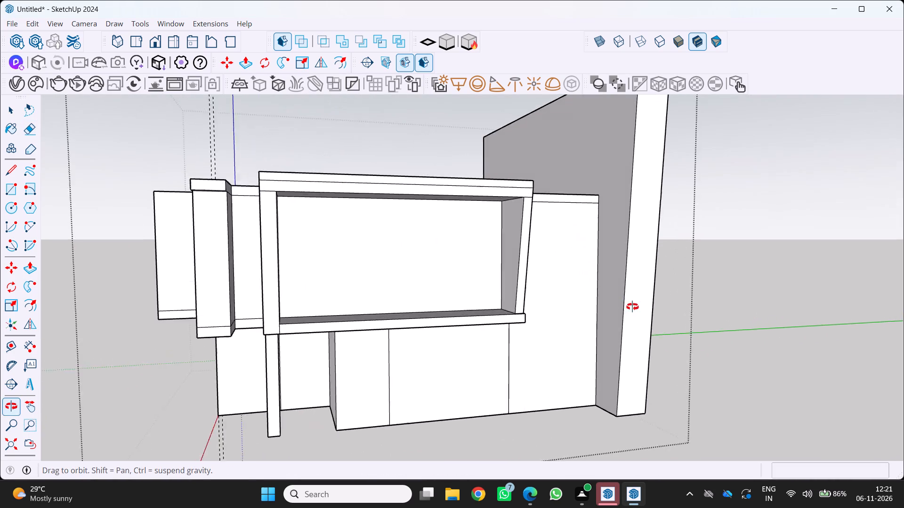
{"action": "middle_click_drag", "start_coordinate": [632, 307], "coordinate": [662, 310]}
{"action": "scroll", "coordinate": [649, 345], "scroll_direction": "up", "scroll_amount": 3}
{"action": "middle_click_drag", "start_coordinate": [651, 364], "coordinate": [589, 351]}
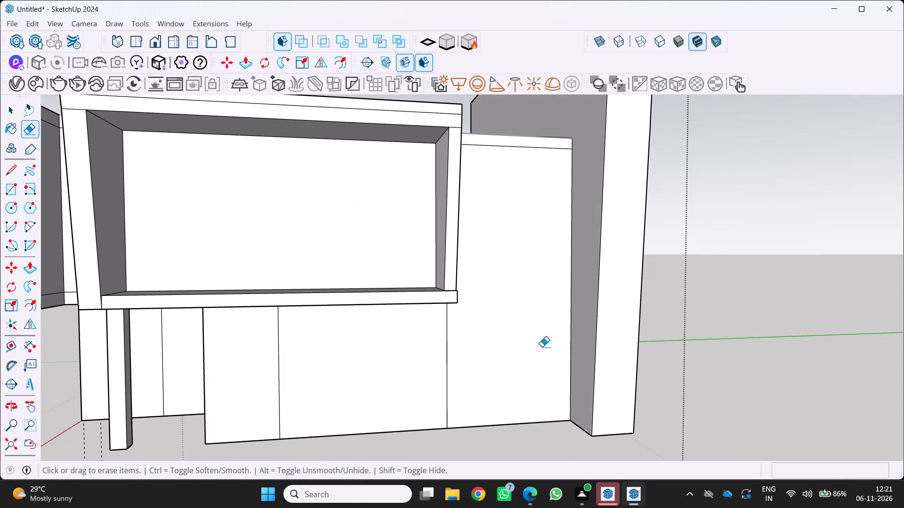
{"action": "scroll", "coordinate": [542, 347], "scroll_direction": "down", "scroll_amount": 9}
{"action": "middle_click_drag", "start_coordinate": [529, 341], "coordinate": [497, 357]}
{"action": "middle_click", "coordinate": [496, 357]}
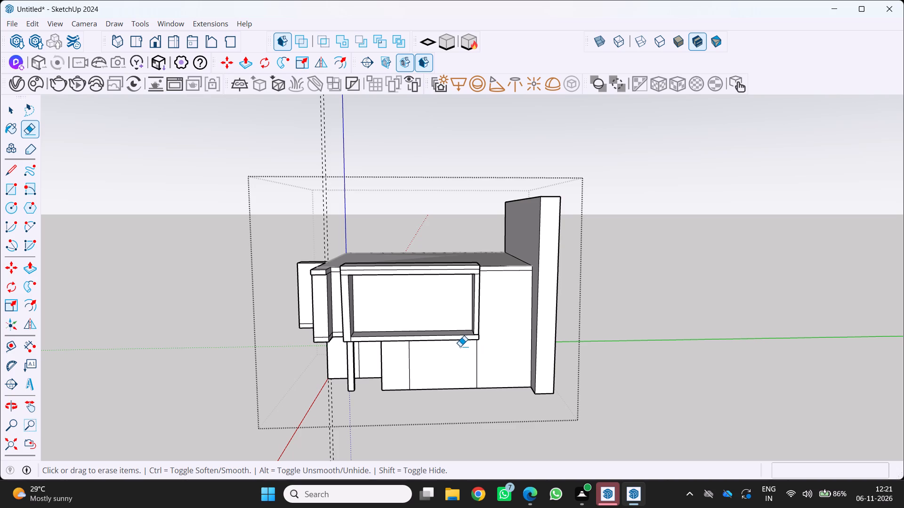
{"action": "scroll", "coordinate": [483, 370], "scroll_direction": "up", "scroll_amount": 1}
{"action": "middle_click_drag", "start_coordinate": [483, 370], "coordinate": [556, 365]}
{"action": "middle_click", "coordinate": [556, 364]}
Draw a horizontal line across the tall side wall's narrow front end, a short distance below its top.
{"action": "scroll", "coordinate": [615, 244], "scroll_direction": "up", "scroll_amount": 2}
{"action": "middle_click_drag", "start_coordinate": [592, 262], "coordinate": [594, 296]}
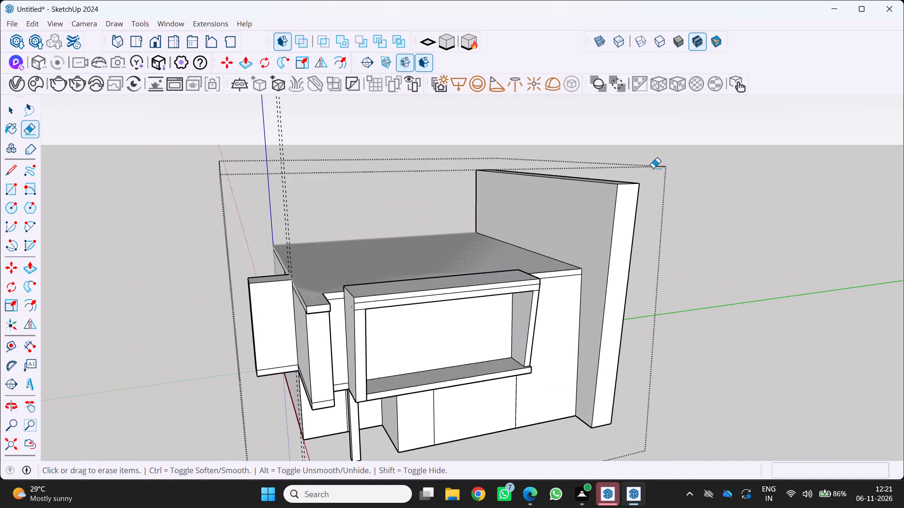
{"action": "scroll", "coordinate": [653, 167], "scroll_direction": "up", "scroll_amount": 4}
{"action": "middle_click_drag", "start_coordinate": [590, 210], "coordinate": [557, 233]}
{"action": "key", "text": "l"}
{"action": "scroll", "coordinate": [576, 259], "scroll_direction": "up", "scroll_amount": 1}
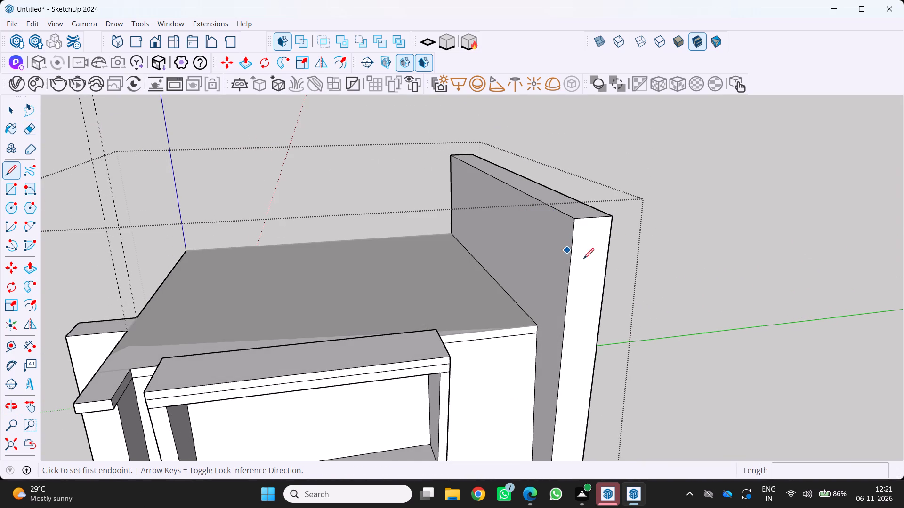
{"action": "scroll", "coordinate": [583, 259], "scroll_direction": "up", "scroll_amount": 2}
{"action": "left_click", "coordinate": [572, 235]}
{"action": "scroll", "coordinate": [628, 230], "scroll_direction": "up", "scroll_amount": 2}
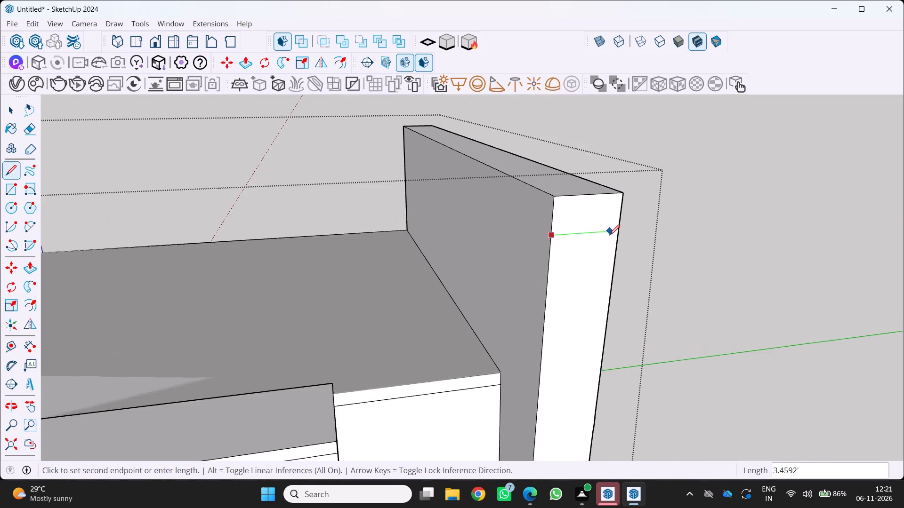
{"action": "scroll", "coordinate": [609, 235], "scroll_direction": "up", "scroll_amount": 3}
{"action": "left_click", "coordinate": [621, 230]}
{"action": "key", "text": "space"}
Push/Pull the small face at the top of the tall side wall's front end outward about 1.86'.
{"action": "middle_click_drag", "start_coordinate": [579, 234], "coordinate": [708, 262]}
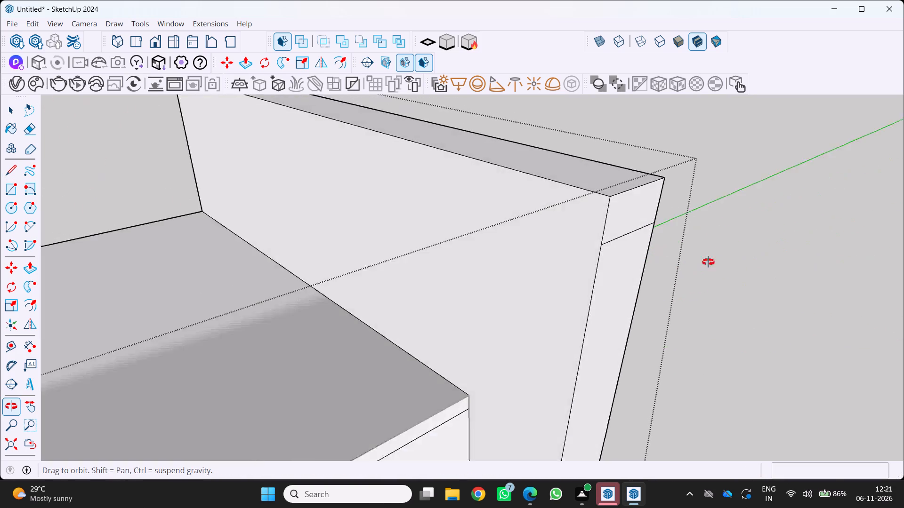
{"action": "middle_click_drag", "start_coordinate": [708, 262], "coordinate": [733, 247]}
{"action": "scroll", "coordinate": [726, 242], "scroll_direction": "down", "scroll_amount": 4}
{"action": "middle_click_drag", "start_coordinate": [597, 221], "coordinate": [534, 223]}
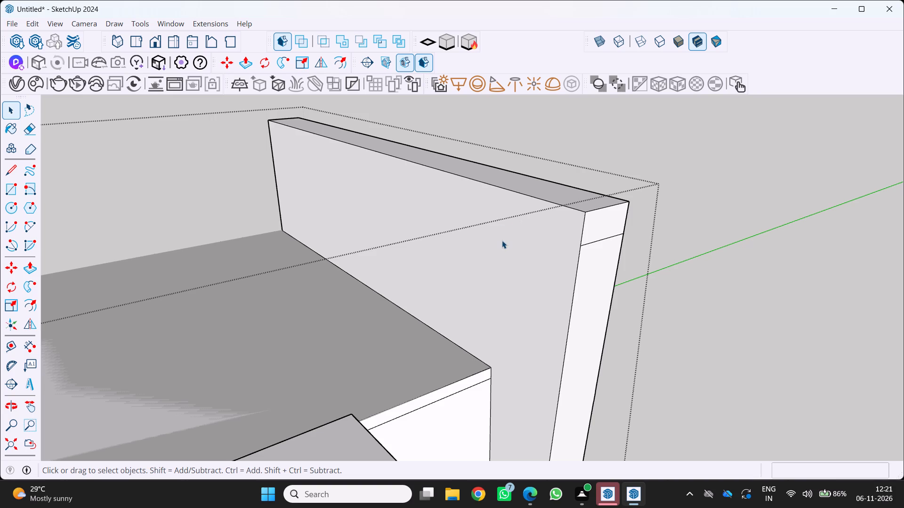
{"action": "middle_click_drag", "start_coordinate": [500, 238], "coordinate": [526, 259]}
{"action": "scroll", "coordinate": [637, 263], "scroll_direction": "up", "scroll_amount": 3}
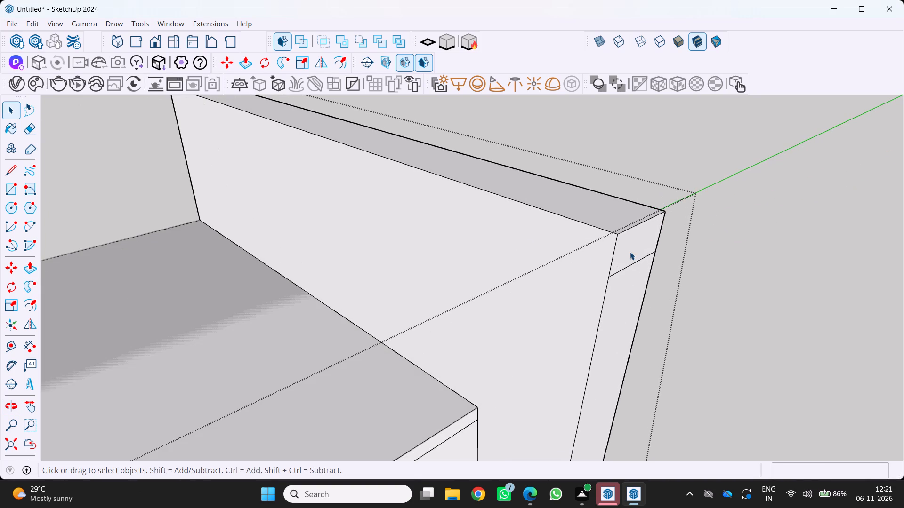
{"action": "key", "text": "p"}
{"action": "left_click_drag", "start_coordinate": [637, 242], "coordinate": [672, 261]}
{"action": "scroll", "coordinate": [639, 293], "scroll_direction": "down", "scroll_amount": 3}
{"action": "middle_click_drag", "start_coordinate": [630, 299], "coordinate": [662, 201]}
{"action": "scroll", "coordinate": [670, 200], "scroll_direction": "up", "scroll_amount": 3}
{"action": "middle_click_drag", "start_coordinate": [654, 188], "coordinate": [670, 223]}
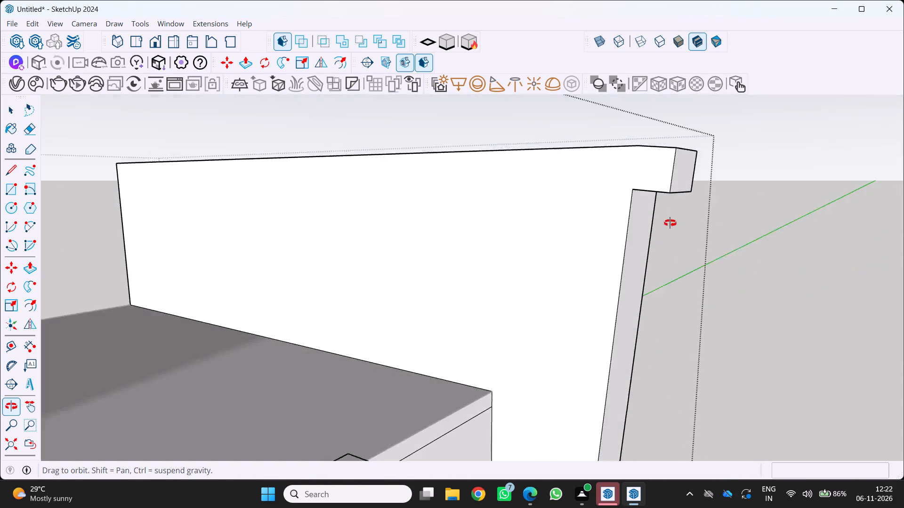
{"action": "middle_click_drag", "start_coordinate": [670, 223], "coordinate": [657, 251]}
{"action": "scroll", "coordinate": [629, 260], "scroll_direction": "down", "scroll_amount": 2}
{"action": "scroll", "coordinate": [626, 185], "scroll_direction": "up", "scroll_amount": 2}
{"action": "middle_click_drag", "start_coordinate": [627, 186], "coordinate": [607, 245]}
{"action": "middle_click", "coordinate": [607, 245]}
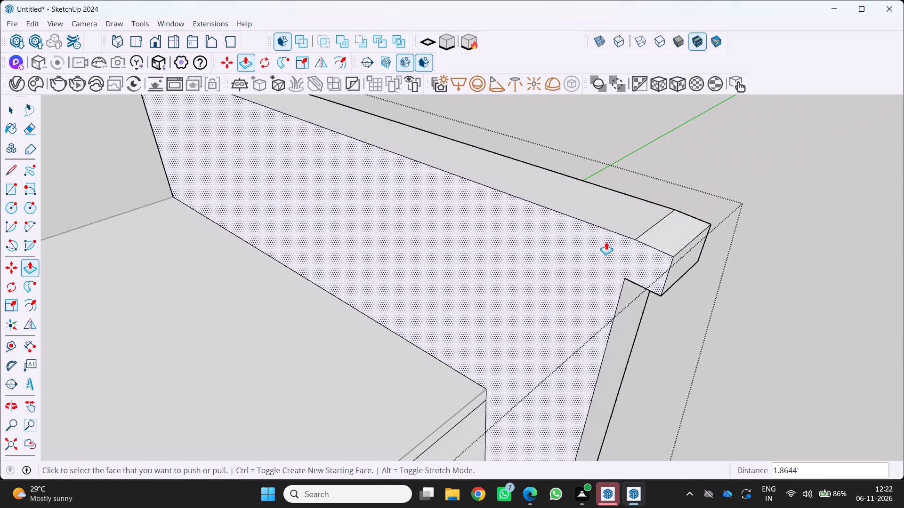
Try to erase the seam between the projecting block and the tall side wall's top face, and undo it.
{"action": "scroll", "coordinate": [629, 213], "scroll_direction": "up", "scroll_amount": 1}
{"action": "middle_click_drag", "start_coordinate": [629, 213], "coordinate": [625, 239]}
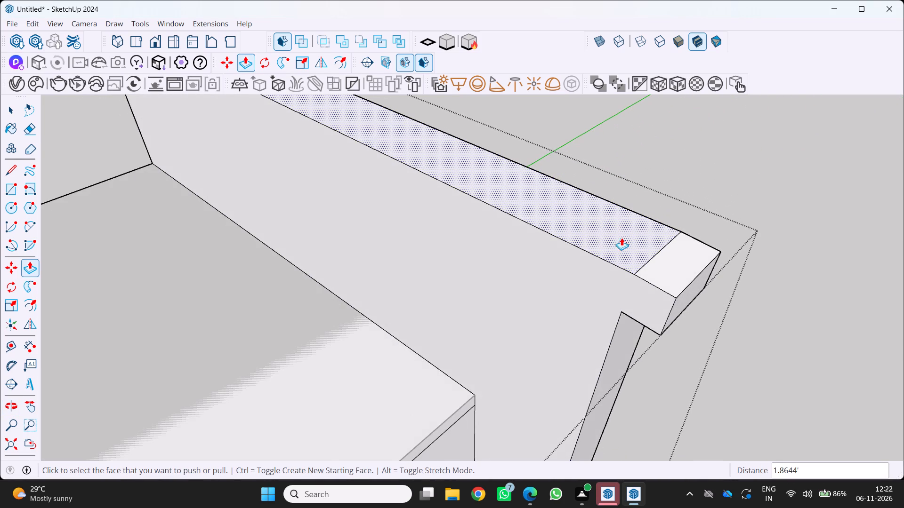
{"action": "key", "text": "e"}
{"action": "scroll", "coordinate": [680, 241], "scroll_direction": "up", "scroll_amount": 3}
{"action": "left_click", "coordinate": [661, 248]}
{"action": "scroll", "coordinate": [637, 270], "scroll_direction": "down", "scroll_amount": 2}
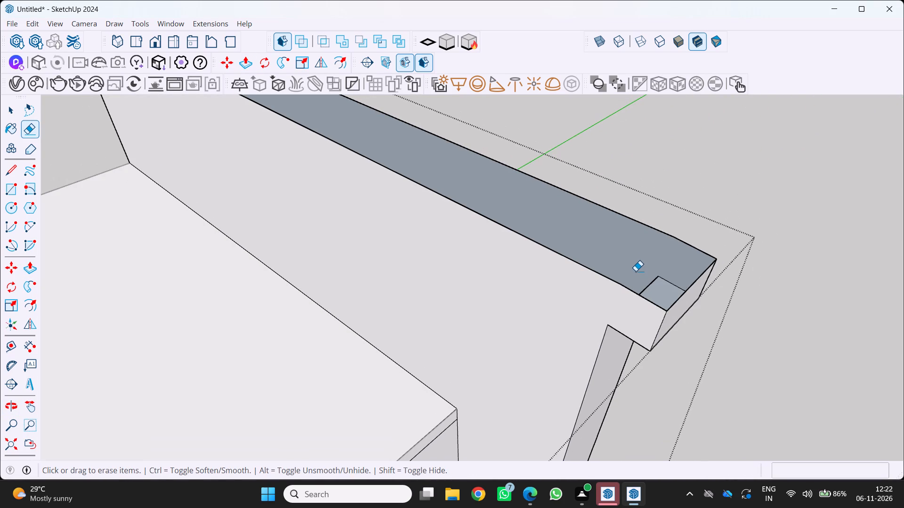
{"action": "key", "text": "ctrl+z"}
Examine the projecting block on top of the tall side wall from both sides, the front and within the whole massing.
{"action": "middle_click_drag", "start_coordinate": [643, 313], "coordinate": [599, 213]}
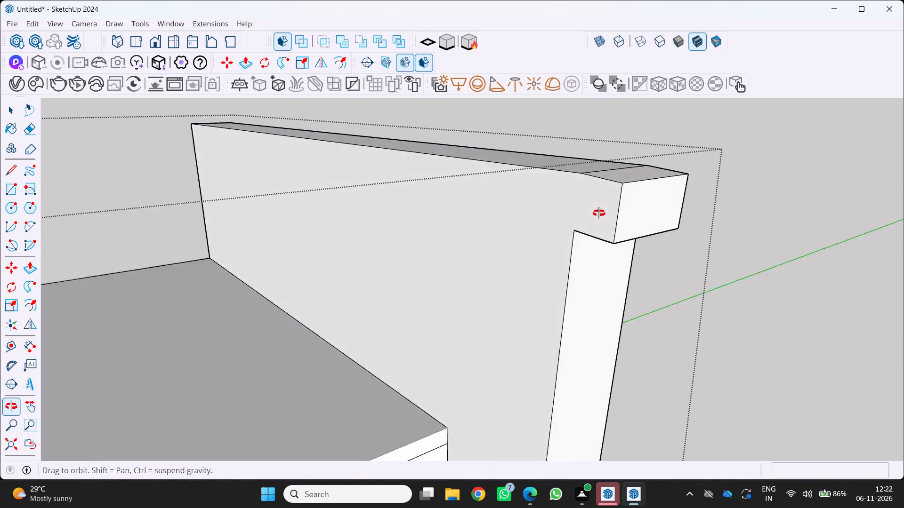
{"action": "middle_click_drag", "start_coordinate": [599, 213], "coordinate": [595, 209]}
{"action": "middle_click", "coordinate": [595, 209]}
{"action": "scroll", "coordinate": [627, 228], "scroll_direction": "up", "scroll_amount": 5}
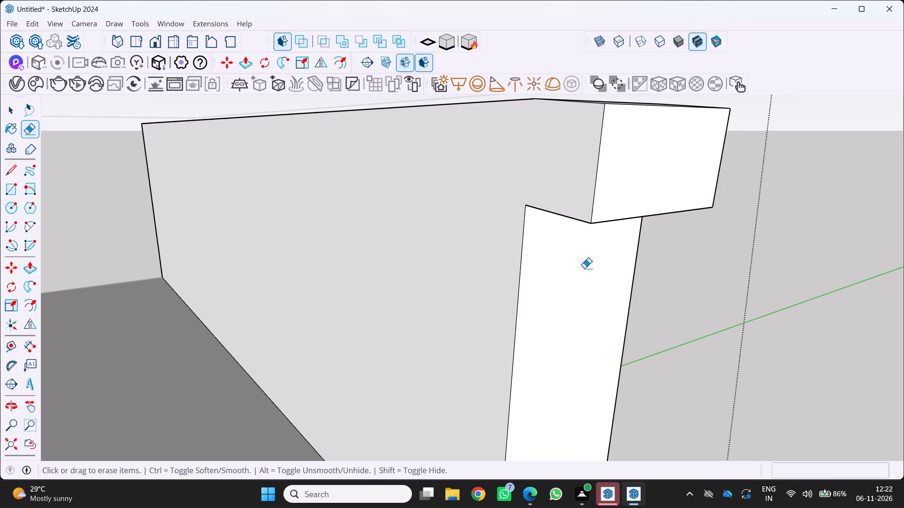
{"action": "middle_click_drag", "start_coordinate": [584, 268], "coordinate": [456, 293]}
{"action": "scroll", "coordinate": [456, 293], "scroll_direction": "down", "scroll_amount": 9}
{"action": "middle_click_drag", "start_coordinate": [455, 293], "coordinate": [451, 290]}
{"action": "scroll", "coordinate": [452, 273], "scroll_direction": "up", "scroll_amount": 1}
{"action": "middle_click_drag", "start_coordinate": [452, 271], "coordinate": [381, 268]}
{"action": "scroll", "coordinate": [402, 247], "scroll_direction": "up", "scroll_amount": 3}
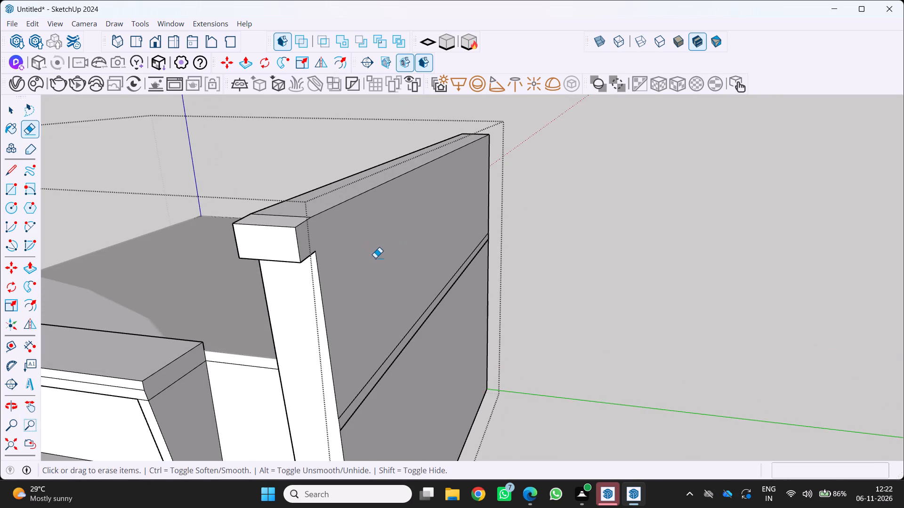
{"action": "middle_click_drag", "start_coordinate": [367, 256], "coordinate": [460, 242]}
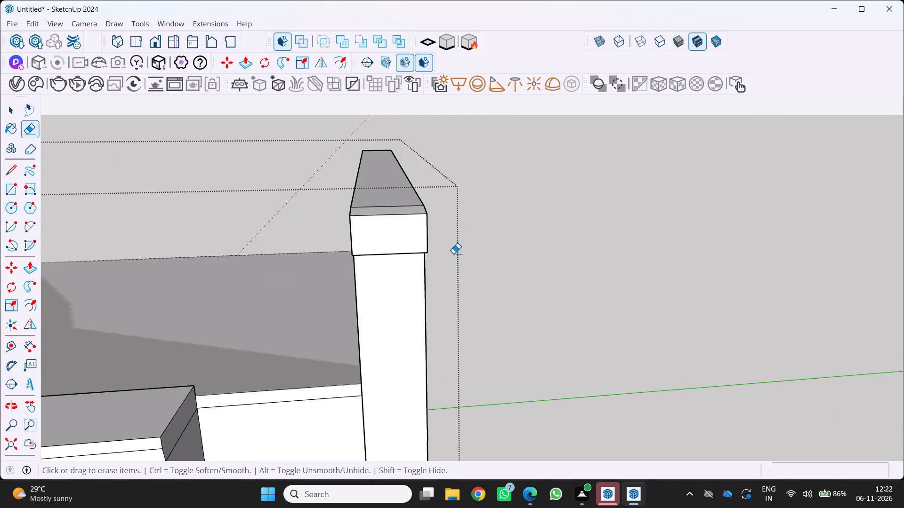
{"action": "scroll", "coordinate": [341, 254], "scroll_direction": "up", "scroll_amount": 1}
{"action": "middle_click_drag", "start_coordinate": [350, 243], "coordinate": [504, 223]}
{"action": "middle_click", "coordinate": [504, 223]}
{"action": "middle_click_drag", "start_coordinate": [502, 224], "coordinate": [374, 252]}
{"action": "middle_click", "coordinate": [371, 253]}
{"action": "scroll", "coordinate": [341, 248], "scroll_direction": "down", "scroll_amount": 9}
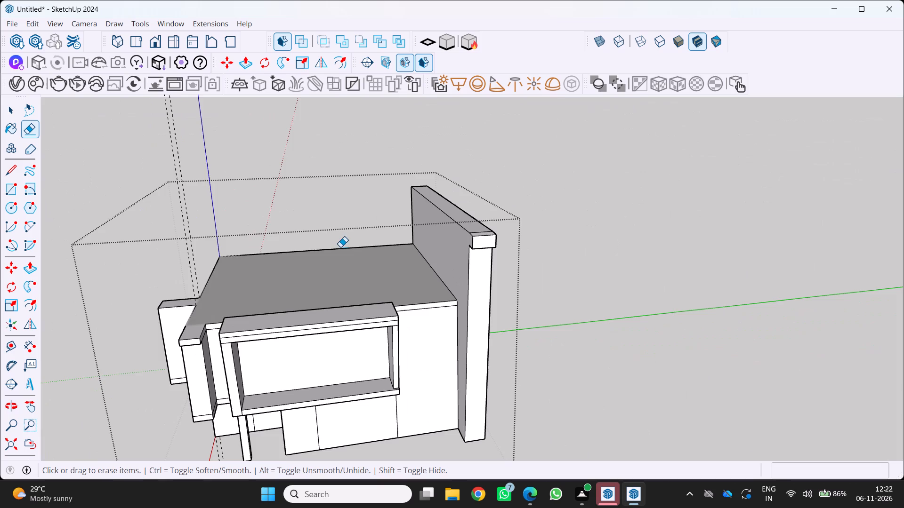
{"action": "scroll", "coordinate": [416, 238], "scroll_direction": "up", "scroll_amount": 4}
{"action": "middle_click_drag", "start_coordinate": [488, 240], "coordinate": [577, 222]}
{"action": "scroll", "coordinate": [645, 212], "scroll_direction": "up", "scroll_amount": 3}
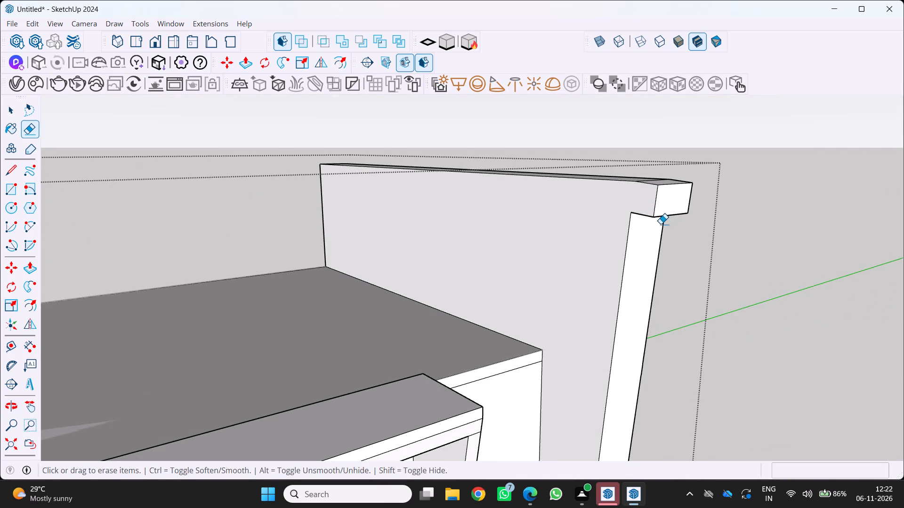
Examine the tall side wall's projecting top block from above, from the opposite side and together with the front.
{"action": "scroll", "coordinate": [635, 221], "scroll_direction": "up", "scroll_amount": 1}
{"action": "middle_click_drag", "start_coordinate": [627, 221], "coordinate": [686, 240]}
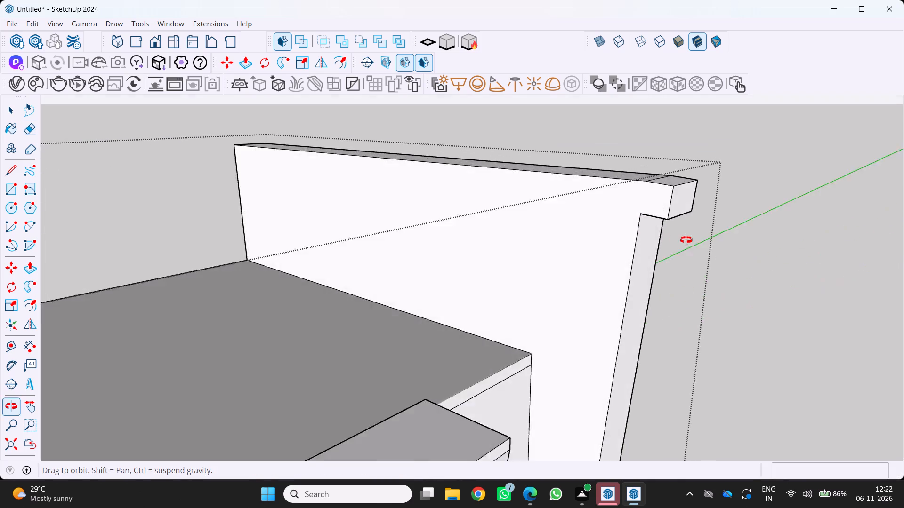
{"action": "middle_click_drag", "start_coordinate": [686, 240], "coordinate": [899, 126]}
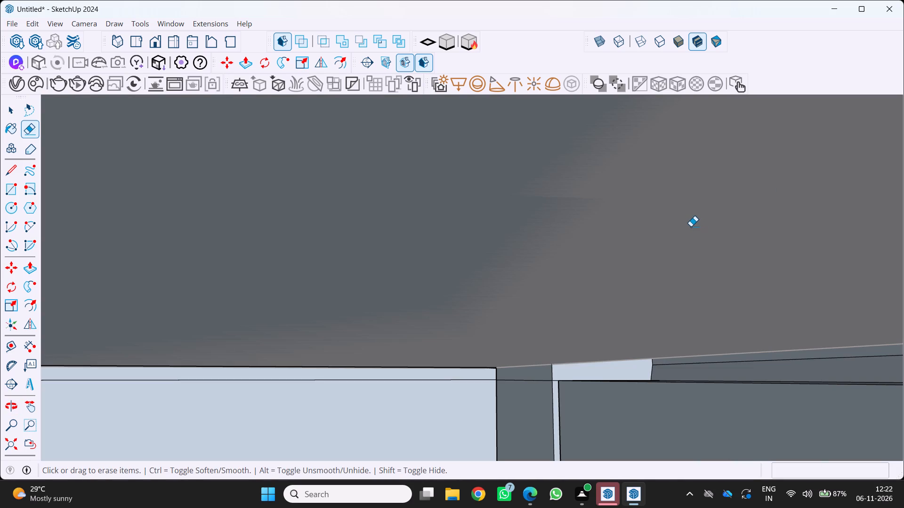
{"action": "scroll", "coordinate": [662, 233], "scroll_direction": "down", "scroll_amount": 13}
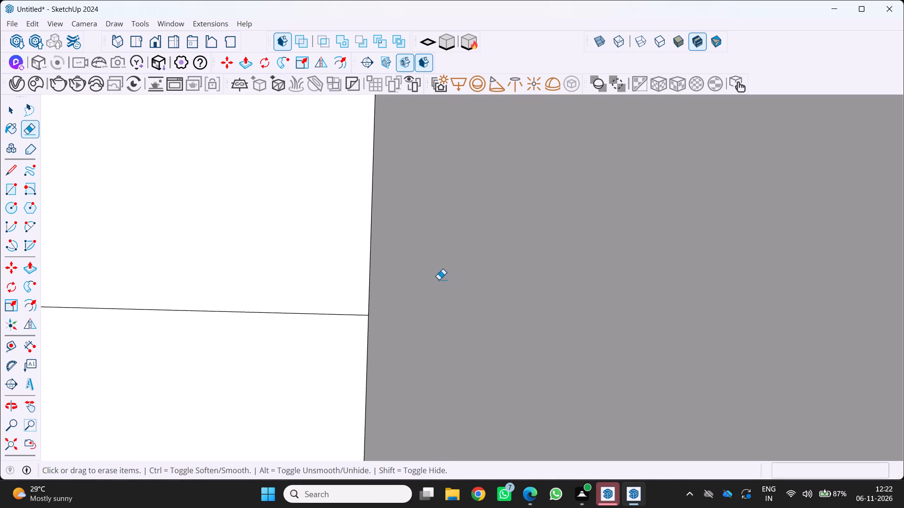
{"action": "scroll", "coordinate": [439, 279], "scroll_direction": "down", "scroll_amount": 20}
{"action": "scroll", "coordinate": [439, 279], "scroll_direction": "down", "scroll_amount": 15}
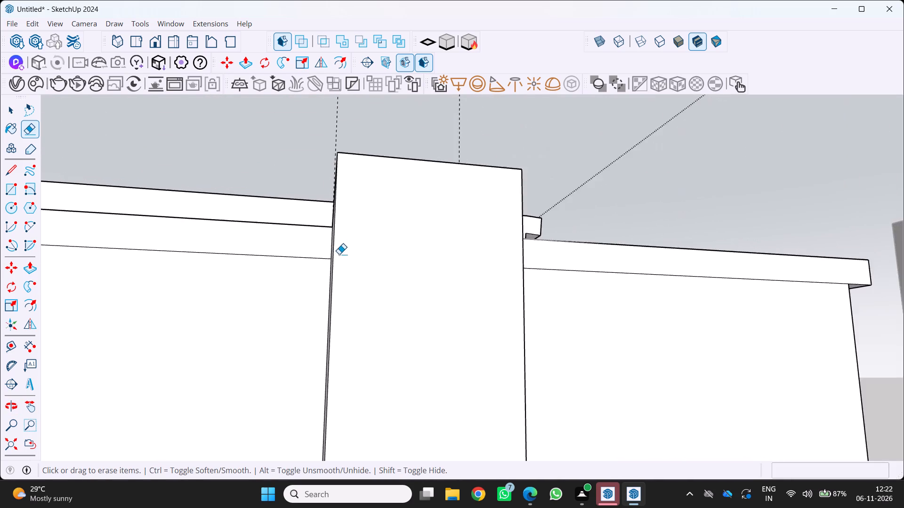
{"action": "scroll", "coordinate": [339, 254], "scroll_direction": "down", "scroll_amount": 5}
{"action": "scroll", "coordinate": [599, 259], "scroll_direction": "up", "scroll_amount": 1}
{"action": "middle_click_drag", "start_coordinate": [580, 266], "coordinate": [463, 296]}
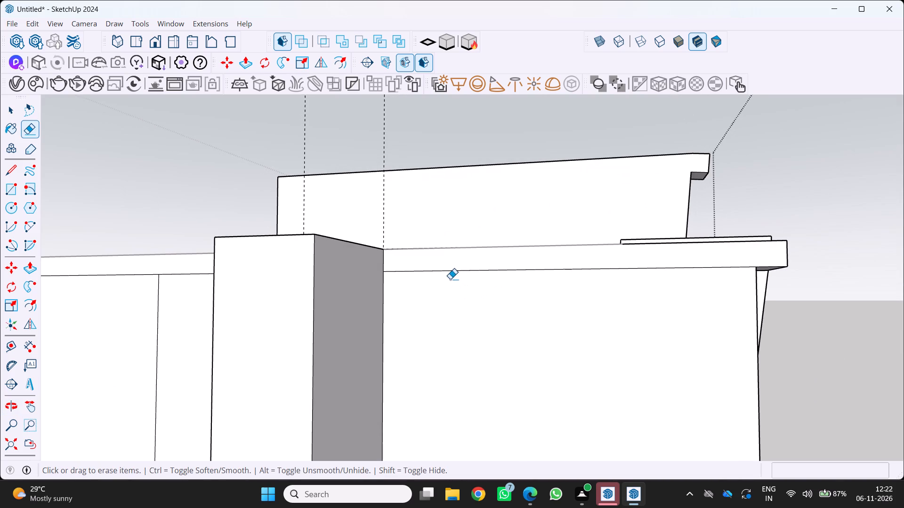
{"action": "scroll", "coordinate": [484, 273], "scroll_direction": "down", "scroll_amount": 3}
{"action": "middle_click_drag", "start_coordinate": [483, 274], "coordinate": [483, 274]}
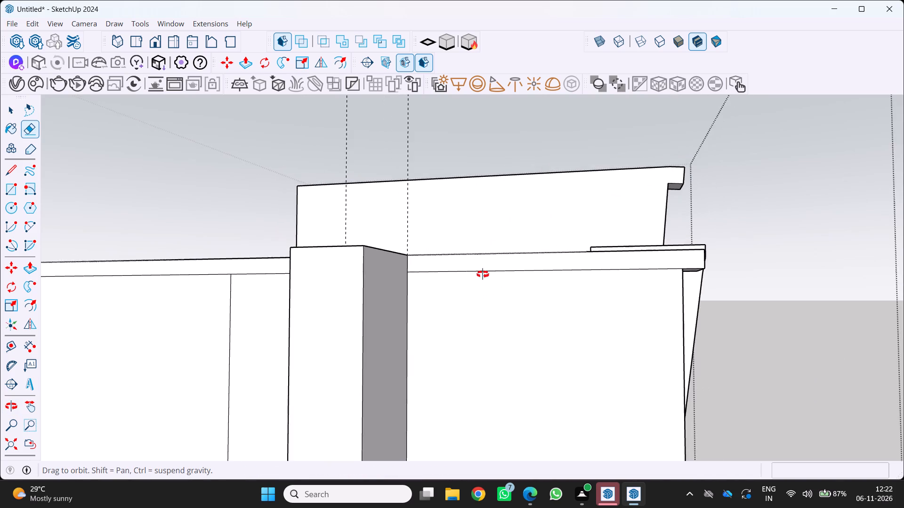
{"action": "middle_click_drag", "start_coordinate": [483, 274], "coordinate": [417, 294]}
{"action": "middle_click", "coordinate": [417, 294]}
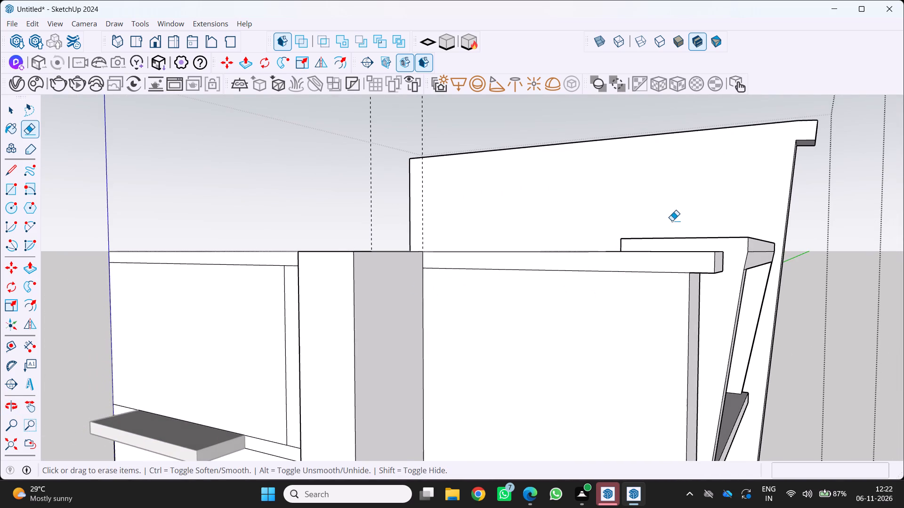
{"action": "scroll", "coordinate": [662, 218], "scroll_direction": "down", "scroll_amount": 2}
{"action": "middle_click_drag", "start_coordinate": [630, 233], "coordinate": [571, 263], "text": "shift"}
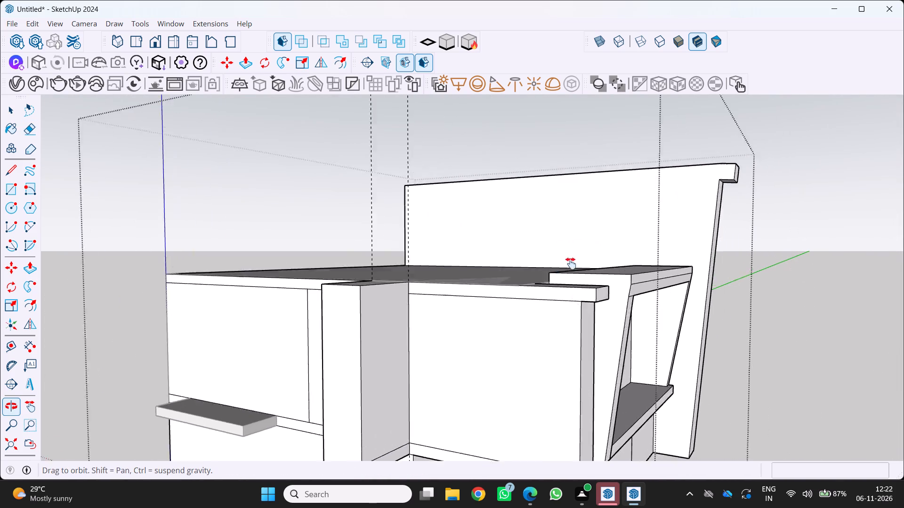
{"action": "middle_click_drag", "start_coordinate": [571, 263], "coordinate": [541, 281], "text": "shift"}
{"action": "middle_click", "coordinate": [540, 281]}
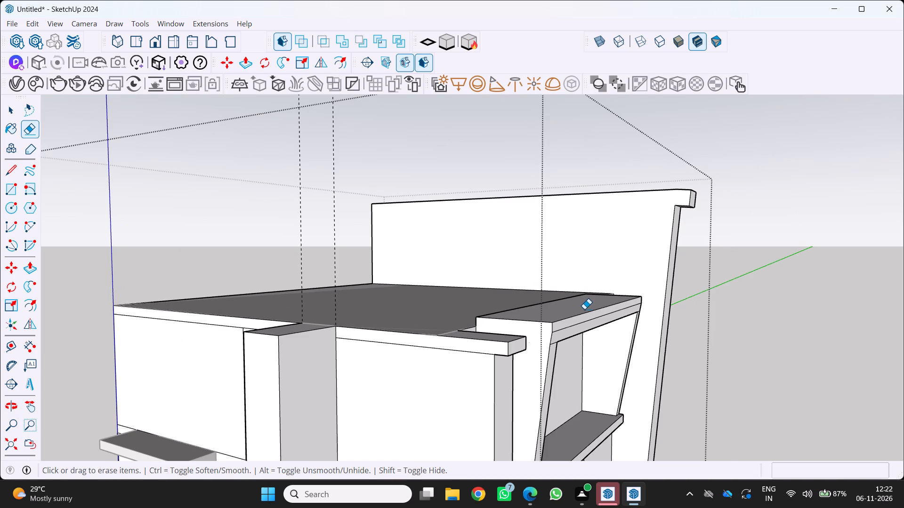
Draw a diagonal line about 2.85' long across the projecting block's inner side face, from its lower wall corner to its upper outer corner.
{"action": "scroll", "coordinate": [679, 235], "scroll_direction": "up", "scroll_amount": 3}
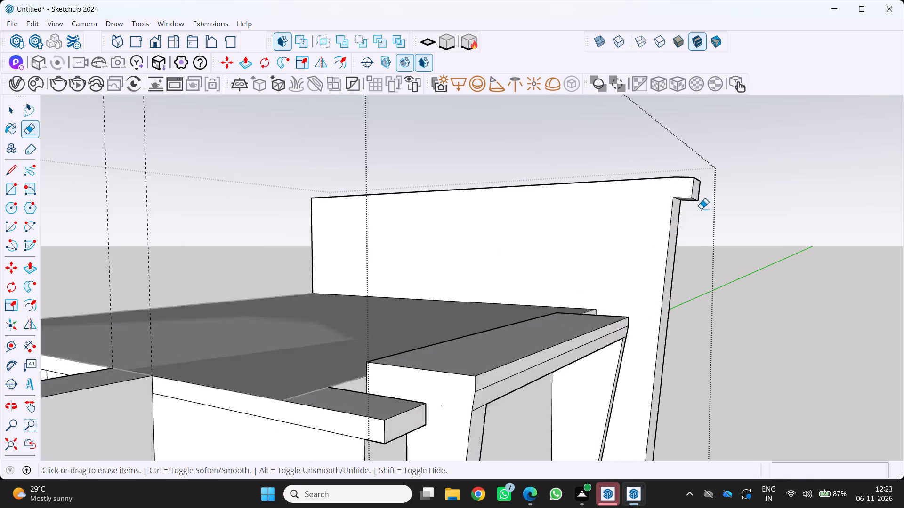
{"action": "scroll", "coordinate": [701, 209], "scroll_direction": "up", "scroll_amount": 4}
{"action": "key", "text": "l"}
{"action": "scroll", "coordinate": [662, 198], "scroll_direction": "up", "scroll_amount": 2}
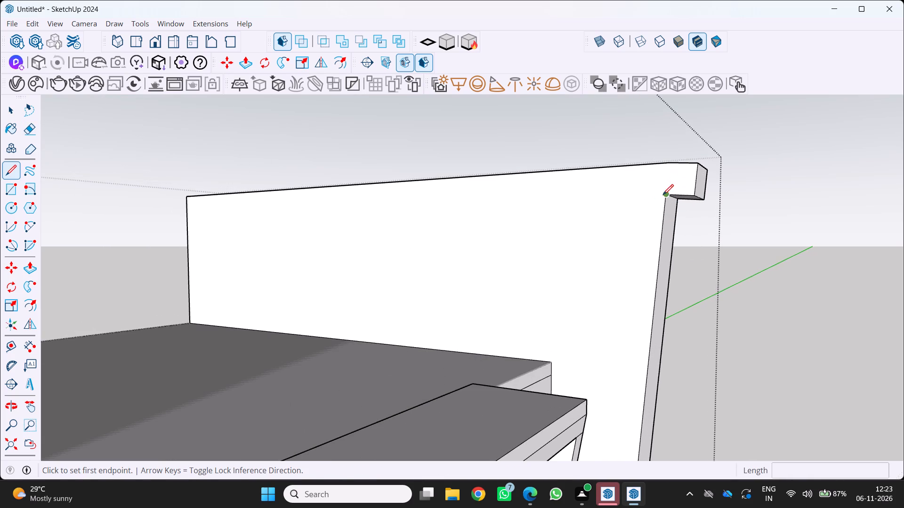
{"action": "left_click", "coordinate": [666, 195]}
{"action": "left_click", "coordinate": [698, 166]}
{"action": "key", "text": "space"}
Push/Pull the lower triangular face 4' through the projecting block to cut it away into a sloped underside.
{"action": "middle_click_drag", "start_coordinate": [682, 197], "coordinate": [678, 232]}
{"action": "middle_click", "coordinate": [677, 232]}
{"action": "middle_click", "coordinate": [677, 232]}
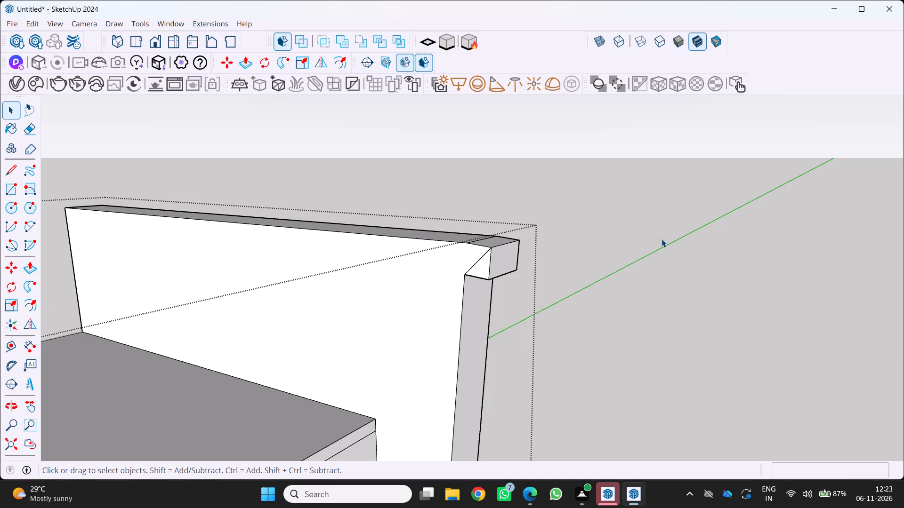
{"action": "scroll", "coordinate": [662, 239], "scroll_direction": "up", "scroll_amount": 2}
{"action": "scroll", "coordinate": [484, 259], "scroll_direction": "up", "scroll_amount": 2}
{"action": "key", "text": "p"}
{"action": "left_click_drag", "start_coordinate": [443, 277], "coordinate": [452, 274]}
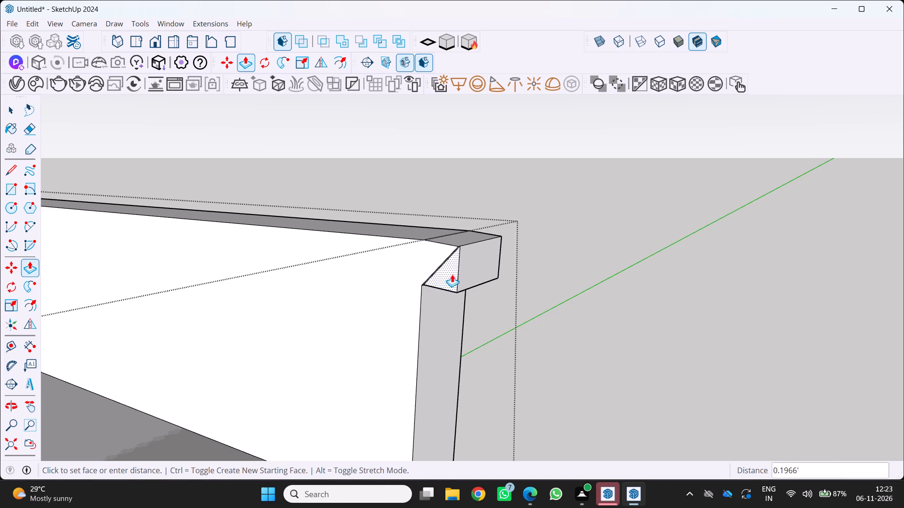
{"action": "left_click_drag", "start_coordinate": [452, 274], "coordinate": [515, 260]}
{"action": "scroll", "coordinate": [492, 267], "scroll_direction": "up", "scroll_amount": 2}
Examine the tall side wall's sloped top end and its top face from above, the side and the front.
{"action": "middle_click_drag", "start_coordinate": [492, 264], "coordinate": [590, 229]}
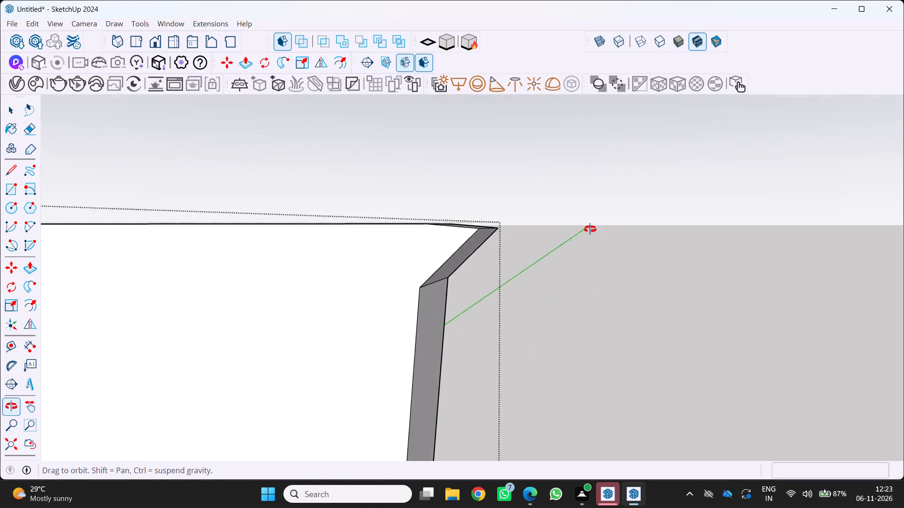
{"action": "middle_click_drag", "start_coordinate": [590, 229], "coordinate": [601, 225]}
{"action": "scroll", "coordinate": [601, 225], "scroll_direction": "down", "scroll_amount": 4}
{"action": "scroll", "coordinate": [481, 246], "scroll_direction": "up", "scroll_amount": 1}
{"action": "middle_click_drag", "start_coordinate": [481, 246], "coordinate": [436, 282]}
{"action": "middle_click", "coordinate": [436, 280]}
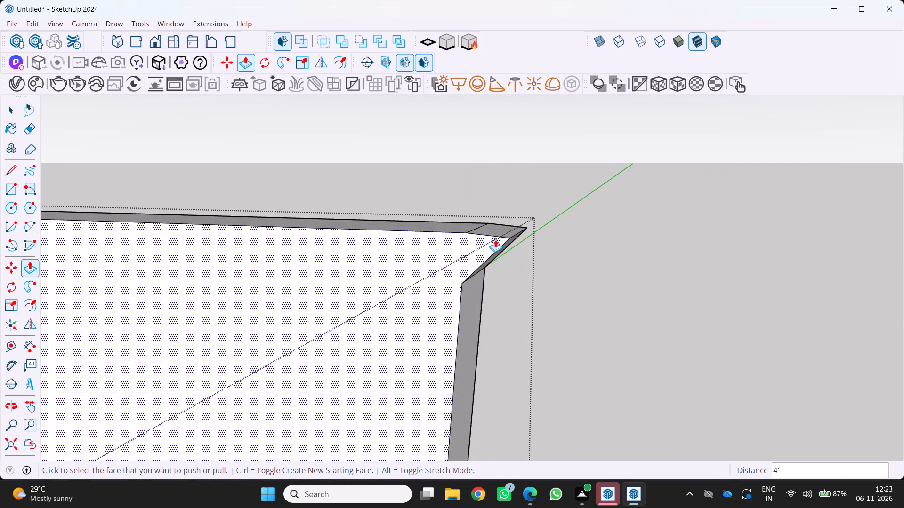
{"action": "scroll", "coordinate": [505, 231], "scroll_direction": "up", "scroll_amount": 3}
{"action": "middle_click_drag", "start_coordinate": [498, 231], "coordinate": [473, 269]}
{"action": "middle_click", "coordinate": [471, 267]}
{"action": "scroll", "coordinate": [490, 259], "scroll_direction": "down", "scroll_amount": 4}
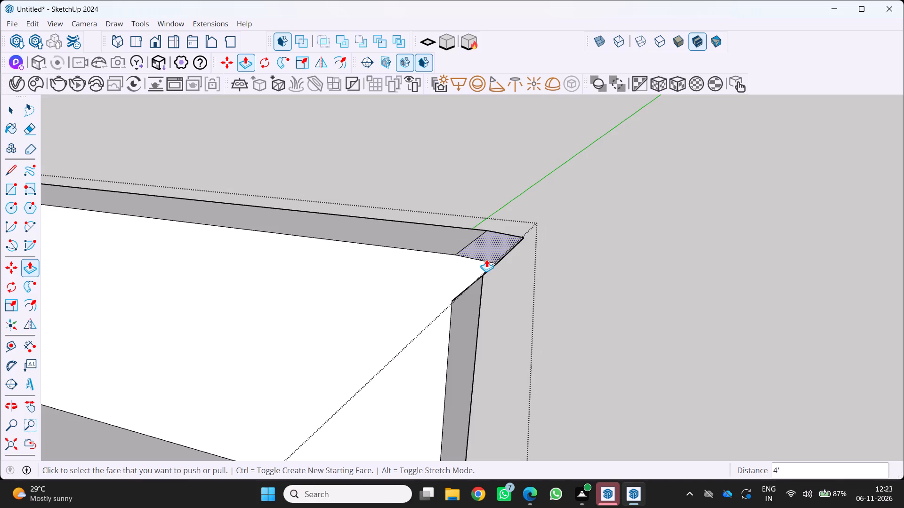
{"action": "key", "text": "Escape"}
{"action": "key", "text": "Escape"}
{"action": "key", "text": "Escape"}
{"action": "key", "text": "Escape"}
{"action": "key", "text": "Escape"}
{"action": "key", "text": "Escape"}
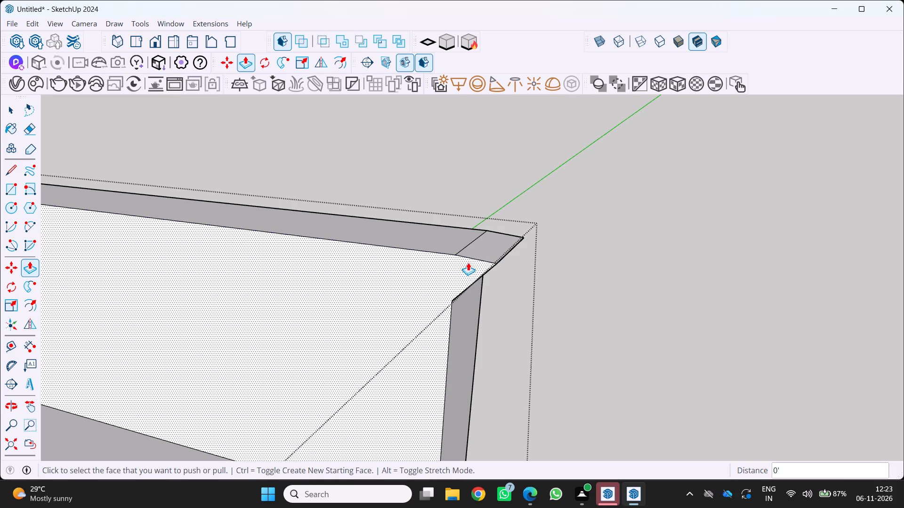
{"action": "scroll", "coordinate": [470, 270], "scroll_direction": "down", "scroll_amount": 2}
{"action": "middle_click_drag", "start_coordinate": [472, 265], "coordinate": [473, 263]}
{"action": "scroll", "coordinate": [472, 265], "scroll_direction": "up", "scroll_amount": 1}
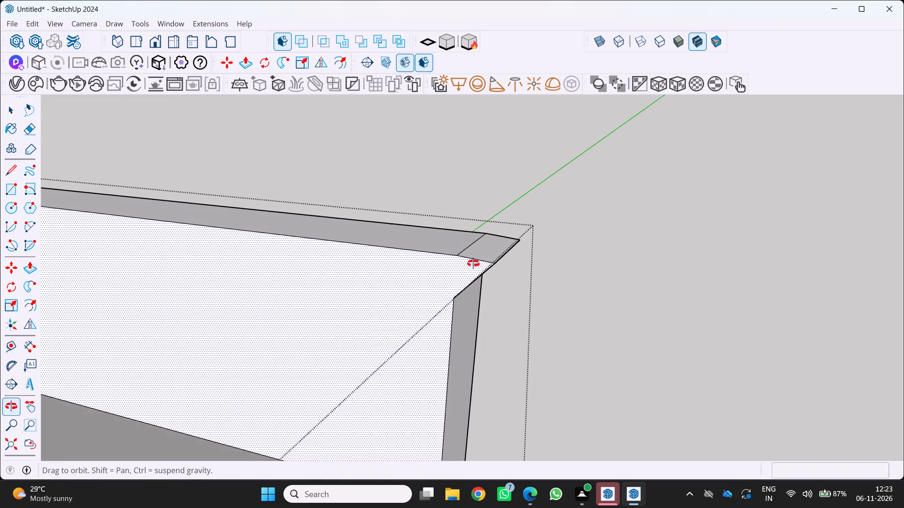
{"action": "middle_click_drag", "start_coordinate": [473, 263], "coordinate": [445, 271]}
{"action": "middle_click", "coordinate": [445, 271]}
{"action": "scroll", "coordinate": [466, 248], "scroll_direction": "up", "scroll_amount": 5}
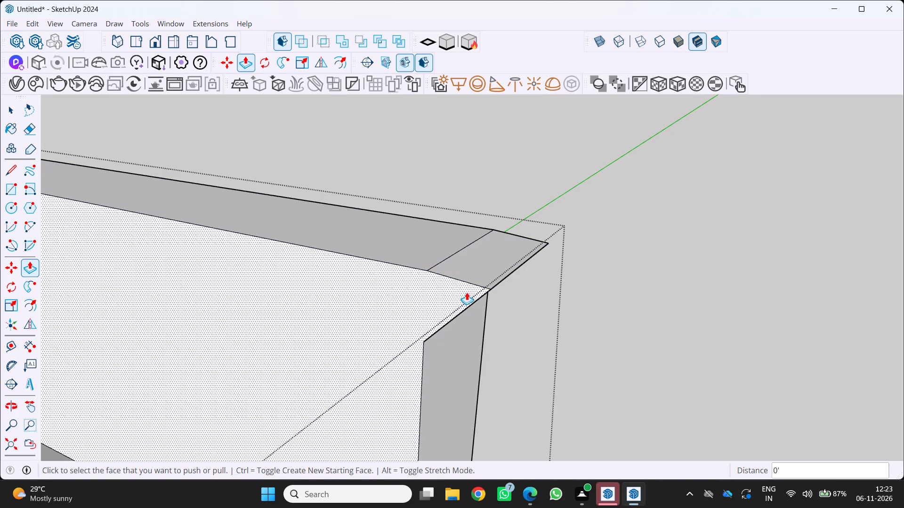
{"action": "scroll", "coordinate": [482, 293], "scroll_direction": "up", "scroll_amount": 5}
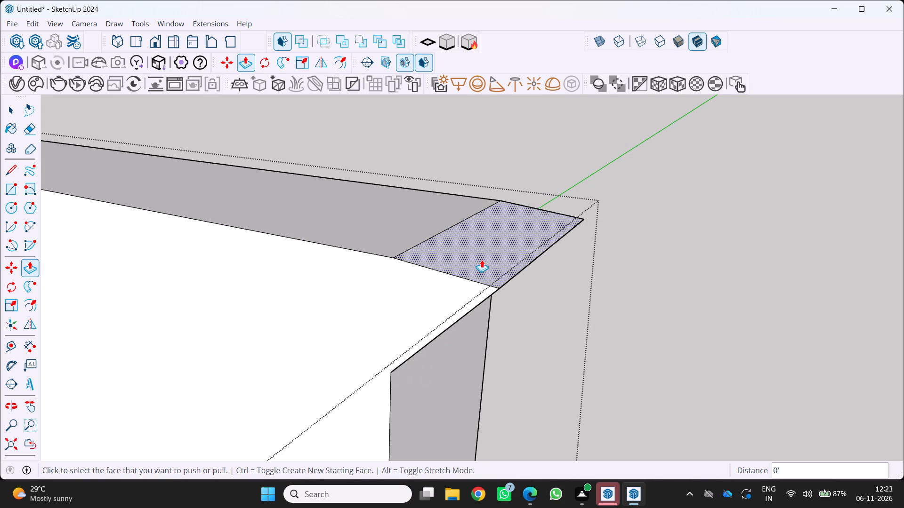
{"action": "scroll", "coordinate": [472, 263], "scroll_direction": "down", "scroll_amount": 4}
{"action": "middle_click_drag", "start_coordinate": [463, 265], "coordinate": [404, 206]}
{"action": "scroll", "coordinate": [448, 243], "scroll_direction": "up", "scroll_amount": 1}
{"action": "middle_click", "coordinate": [403, 206]}
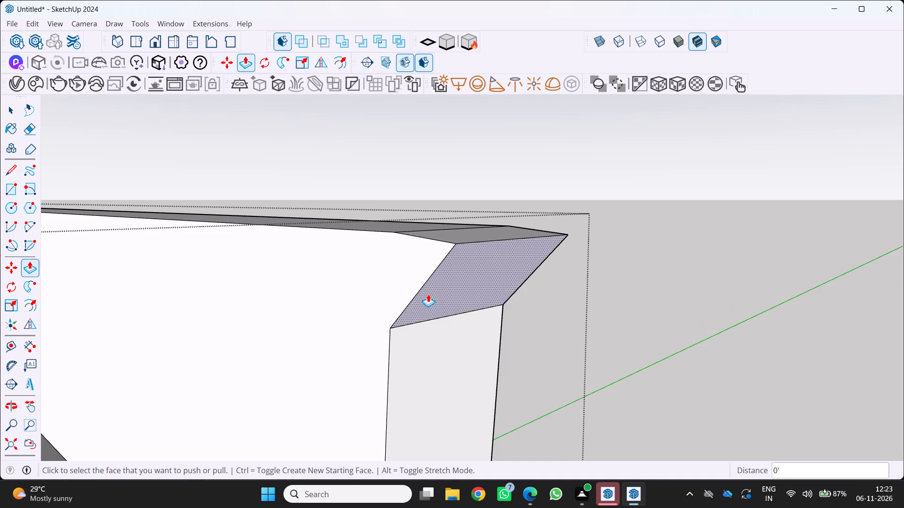
{"action": "middle_click_drag", "start_coordinate": [428, 294], "coordinate": [379, 287]}
{"action": "middle_click", "coordinate": [379, 287]}
{"action": "scroll", "coordinate": [397, 311], "scroll_direction": "down", "scroll_amount": 4}
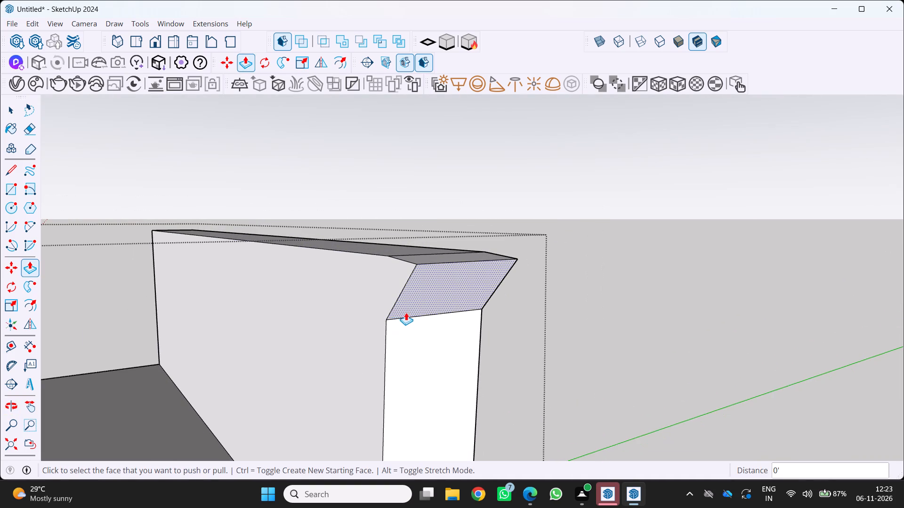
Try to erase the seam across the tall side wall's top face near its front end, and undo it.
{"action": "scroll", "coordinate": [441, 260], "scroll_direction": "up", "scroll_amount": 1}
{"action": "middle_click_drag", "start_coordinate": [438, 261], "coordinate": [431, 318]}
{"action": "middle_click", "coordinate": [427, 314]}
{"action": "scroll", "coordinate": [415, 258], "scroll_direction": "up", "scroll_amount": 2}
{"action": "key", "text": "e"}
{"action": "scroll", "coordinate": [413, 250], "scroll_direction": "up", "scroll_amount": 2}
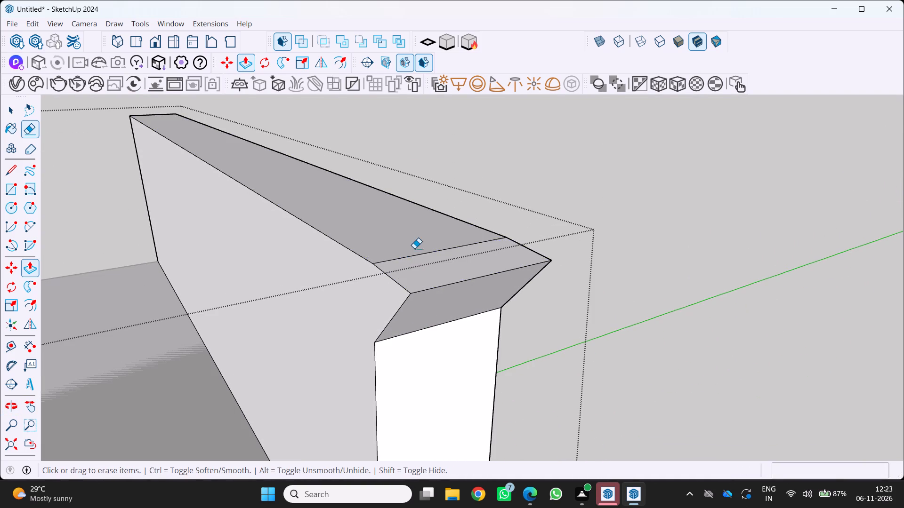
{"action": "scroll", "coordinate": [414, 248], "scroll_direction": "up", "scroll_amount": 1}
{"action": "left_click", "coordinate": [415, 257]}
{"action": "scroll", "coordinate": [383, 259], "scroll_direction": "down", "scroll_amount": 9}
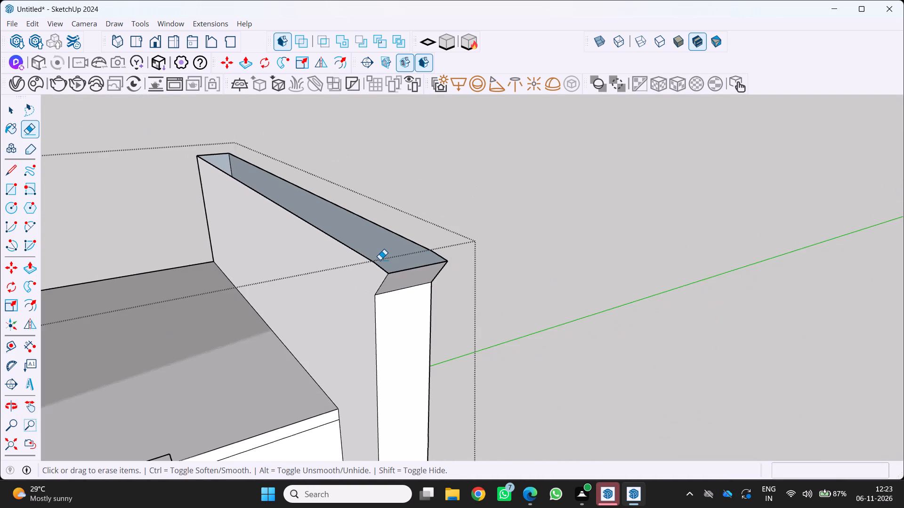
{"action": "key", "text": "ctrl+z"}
Examine the whole massing from above, the front and the tall side wall's outer side.
{"action": "scroll", "coordinate": [380, 271], "scroll_direction": "down", "scroll_amount": 4}
{"action": "middle_click_drag", "start_coordinate": [364, 272], "coordinate": [248, 206]}
{"action": "middle_click", "coordinate": [248, 206]}
{"action": "middle_click", "coordinate": [248, 206]}
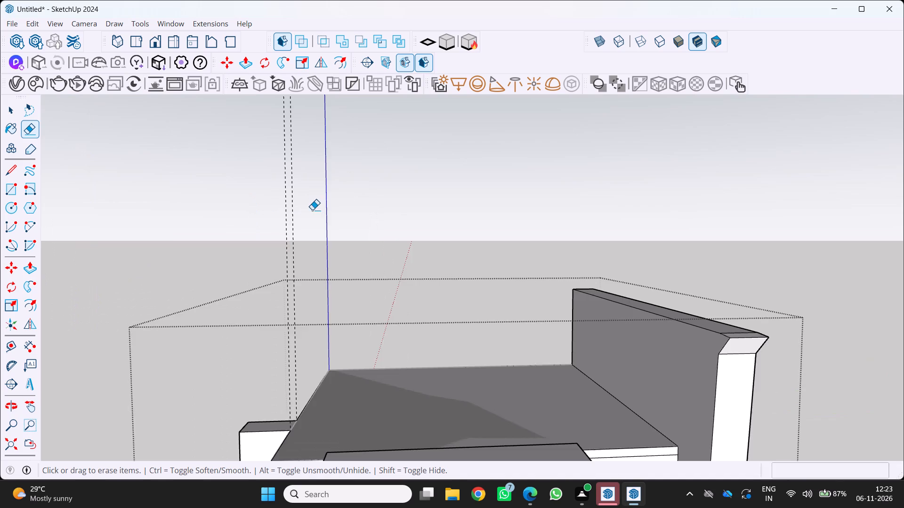
{"action": "scroll", "coordinate": [315, 207], "scroll_direction": "up", "scroll_amount": 3}
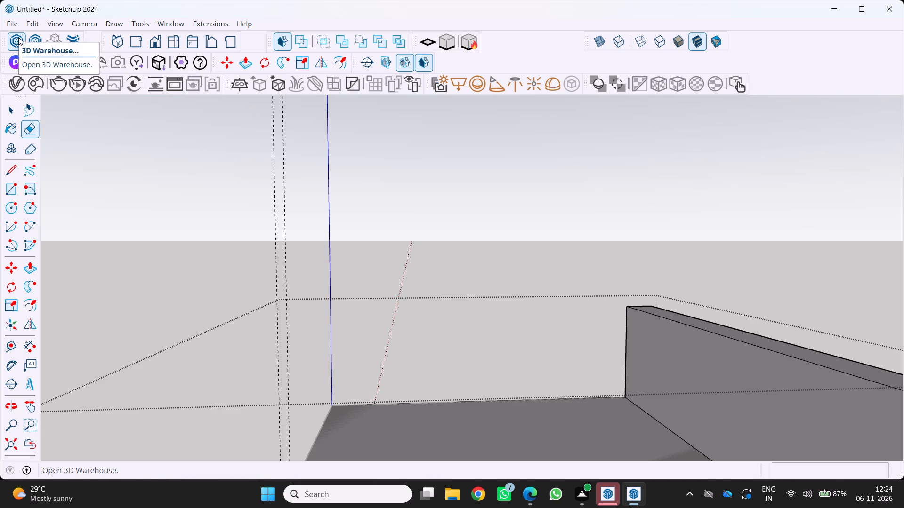
{"action": "scroll", "coordinate": [5, 15], "scroll_direction": "down", "scroll_amount": 4}
{"action": "scroll", "coordinate": [380, 258], "scroll_direction": "down", "scroll_amount": 2}
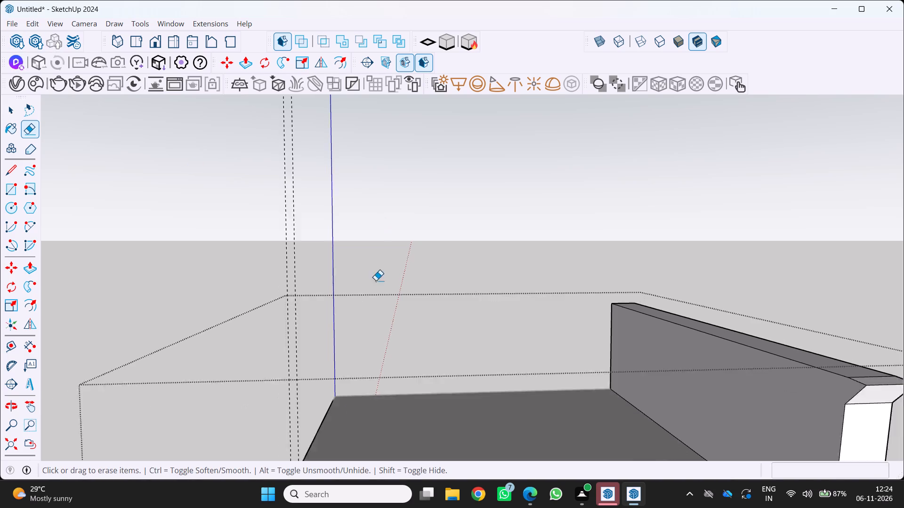
{"action": "scroll", "coordinate": [376, 280], "scroll_direction": "down", "scroll_amount": 12}
{"action": "scroll", "coordinate": [320, 267], "scroll_direction": "up", "scroll_amount": 1}
{"action": "middle_click_drag", "start_coordinate": [322, 286], "coordinate": [269, 261]}
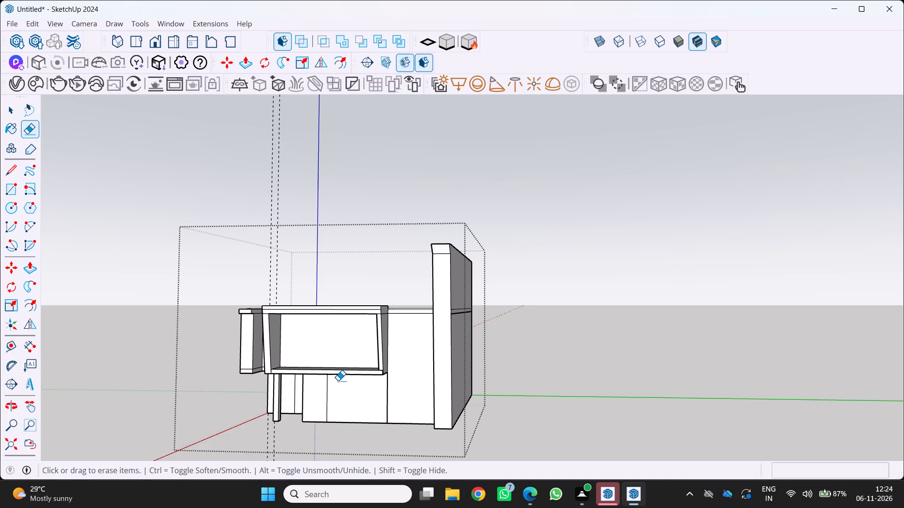
{"action": "middle_click_drag", "start_coordinate": [352, 393], "coordinate": [298, 390]}
{"action": "middle_click", "coordinate": [295, 391]}
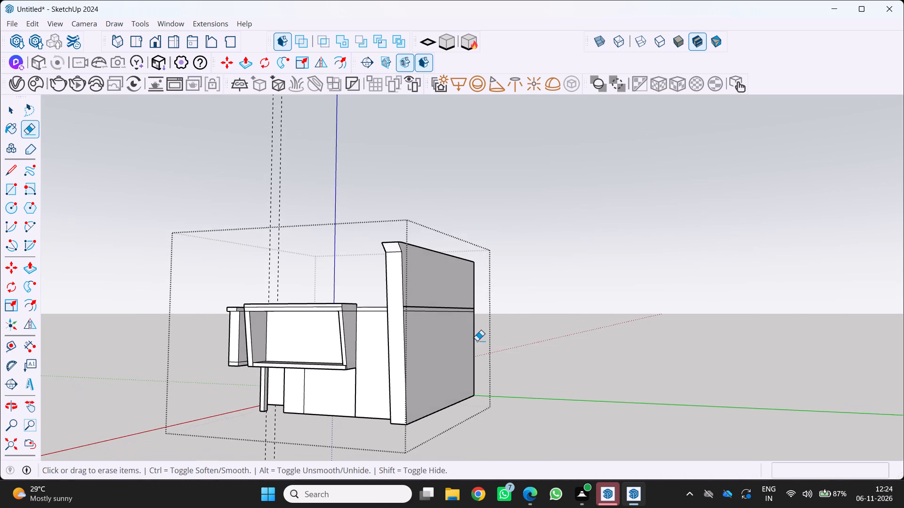
Draw a near-vertical line on the tall side wall's outer face near its back edge, from the top edge down to the upper slab line.
{"action": "scroll", "coordinate": [460, 330], "scroll_direction": "up", "scroll_amount": 2}
{"action": "middle_click_drag", "start_coordinate": [419, 341], "coordinate": [333, 373]}
{"action": "middle_click", "coordinate": [331, 371]}
{"action": "scroll", "coordinate": [326, 328], "scroll_direction": "up", "scroll_amount": 4}
{"action": "middle_click_drag", "start_coordinate": [325, 322], "coordinate": [268, 338]}
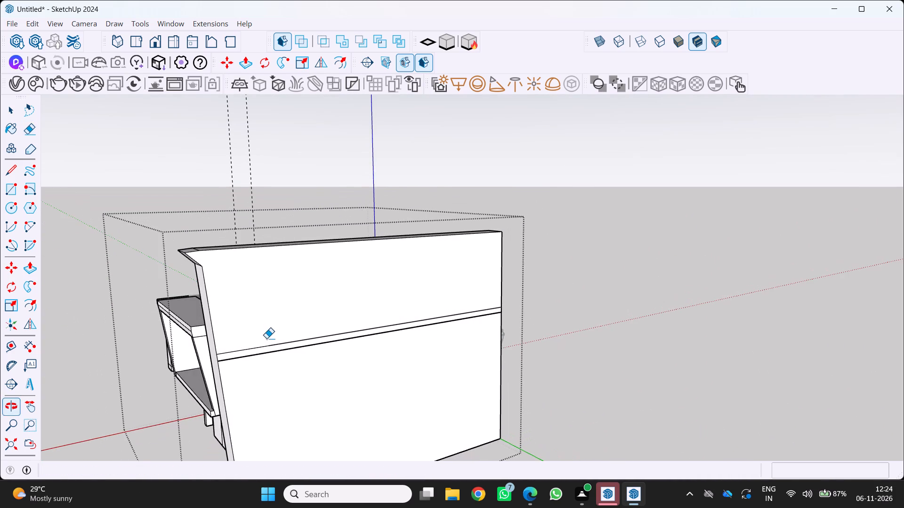
{"action": "key", "text": "l"}
{"action": "scroll", "coordinate": [397, 285], "scroll_direction": "up", "scroll_amount": 1}
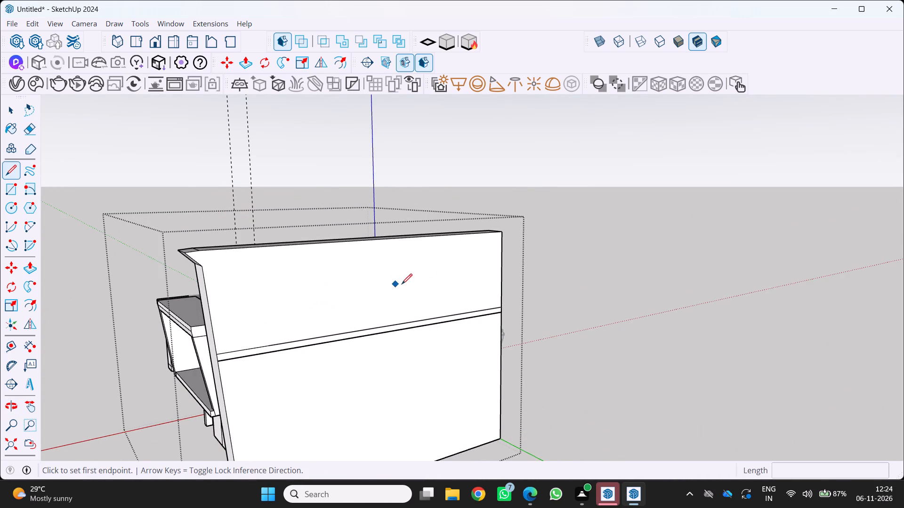
{"action": "scroll", "coordinate": [402, 284], "scroll_direction": "up", "scroll_amount": 4}
{"action": "left_click", "coordinate": [522, 213]}
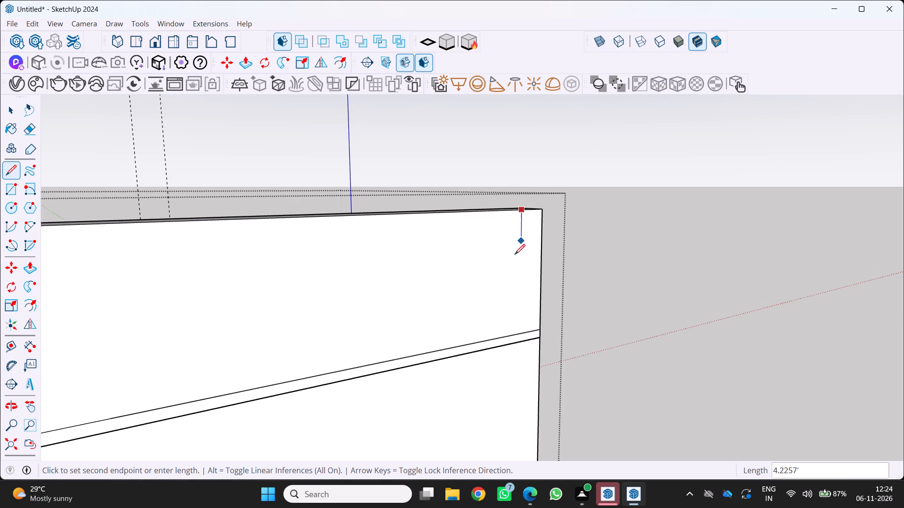
{"action": "scroll", "coordinate": [529, 325], "scroll_direction": "up", "scroll_amount": 4}
{"action": "left_click", "coordinate": [522, 336]}
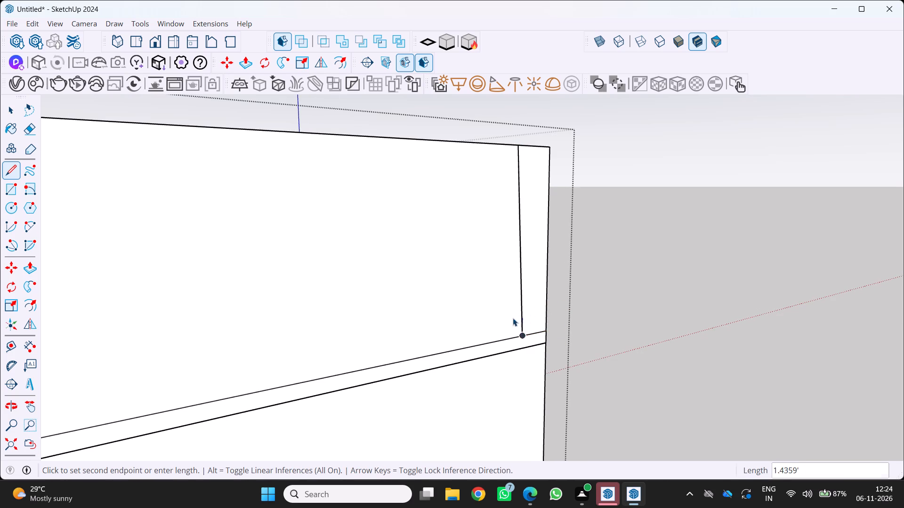
{"action": "key", "text": "space"}
{"action": "scroll", "coordinate": [534, 323], "scroll_direction": "up", "scroll_amount": 1}
{"action": "middle_click_drag", "start_coordinate": [534, 323], "coordinate": [504, 337]}
{"action": "middle_click", "coordinate": [504, 337]}
{"action": "scroll", "coordinate": [455, 347], "scroll_direction": "up", "scroll_amount": 2}
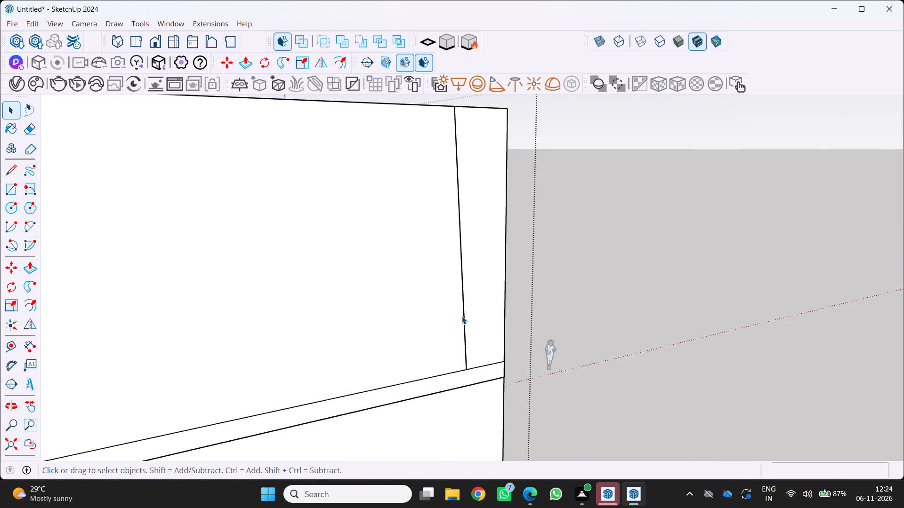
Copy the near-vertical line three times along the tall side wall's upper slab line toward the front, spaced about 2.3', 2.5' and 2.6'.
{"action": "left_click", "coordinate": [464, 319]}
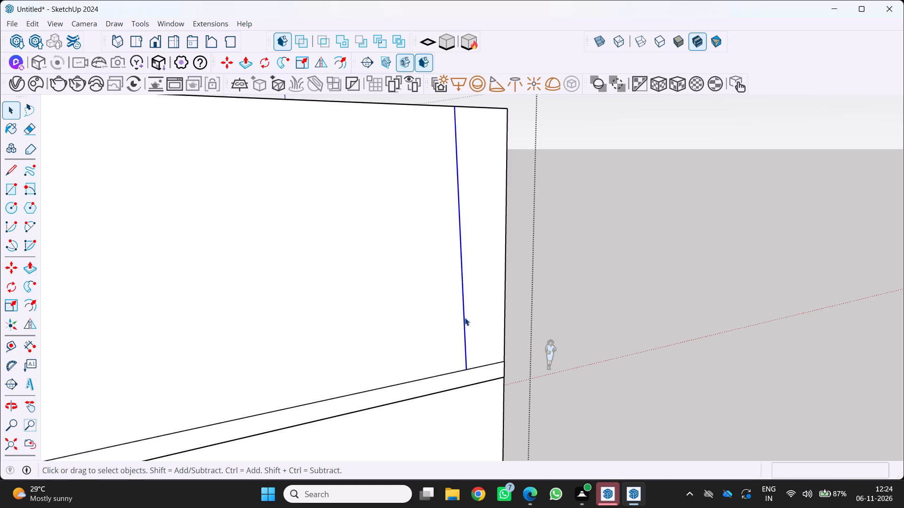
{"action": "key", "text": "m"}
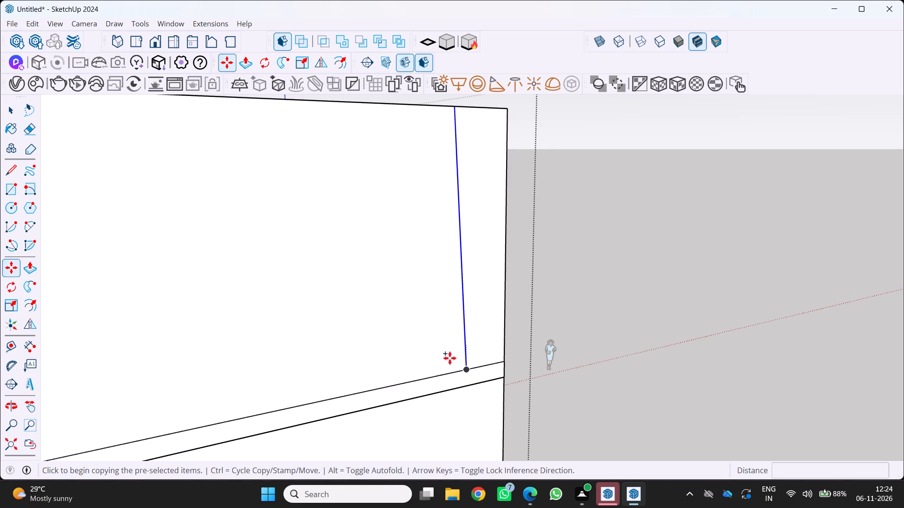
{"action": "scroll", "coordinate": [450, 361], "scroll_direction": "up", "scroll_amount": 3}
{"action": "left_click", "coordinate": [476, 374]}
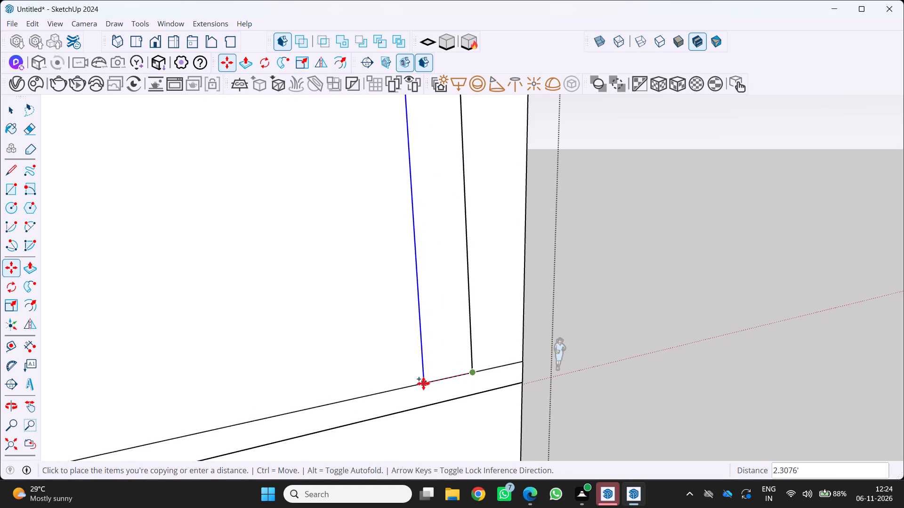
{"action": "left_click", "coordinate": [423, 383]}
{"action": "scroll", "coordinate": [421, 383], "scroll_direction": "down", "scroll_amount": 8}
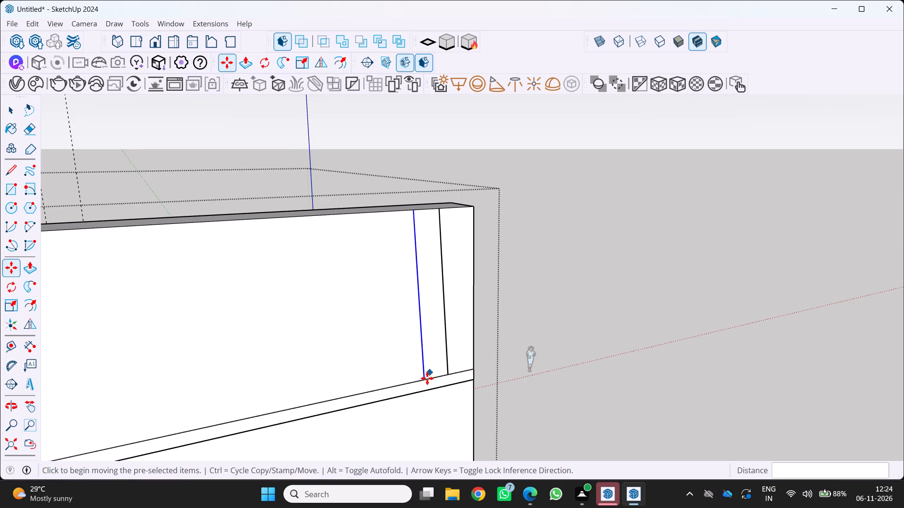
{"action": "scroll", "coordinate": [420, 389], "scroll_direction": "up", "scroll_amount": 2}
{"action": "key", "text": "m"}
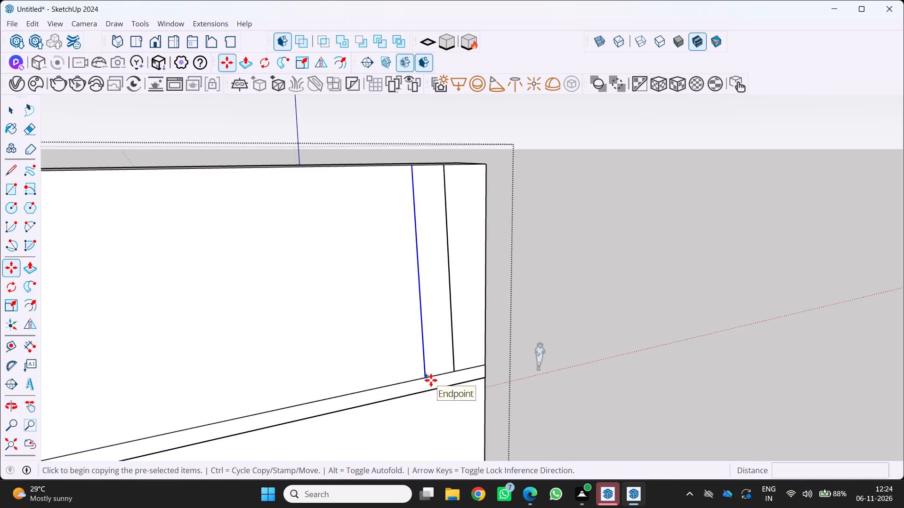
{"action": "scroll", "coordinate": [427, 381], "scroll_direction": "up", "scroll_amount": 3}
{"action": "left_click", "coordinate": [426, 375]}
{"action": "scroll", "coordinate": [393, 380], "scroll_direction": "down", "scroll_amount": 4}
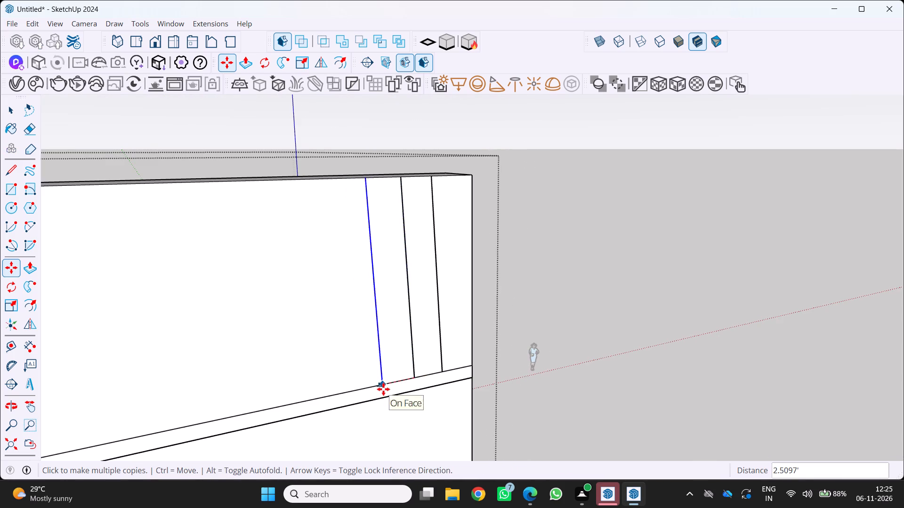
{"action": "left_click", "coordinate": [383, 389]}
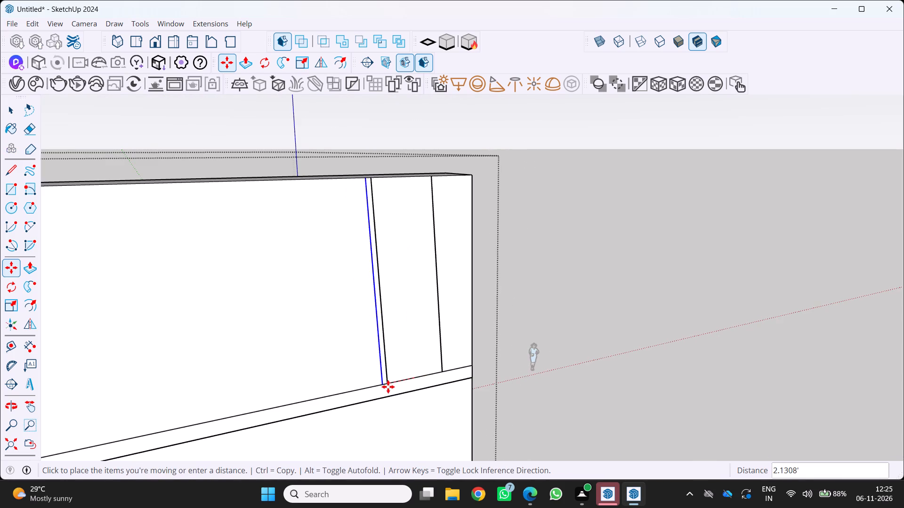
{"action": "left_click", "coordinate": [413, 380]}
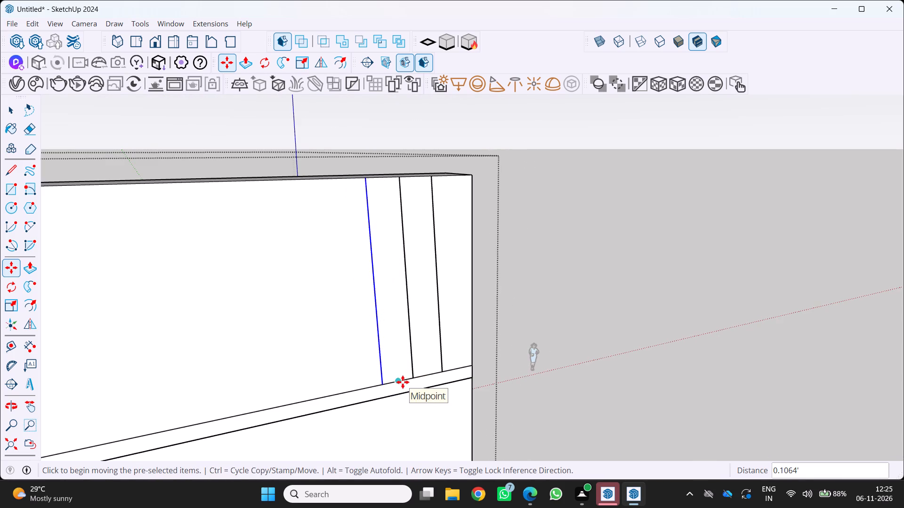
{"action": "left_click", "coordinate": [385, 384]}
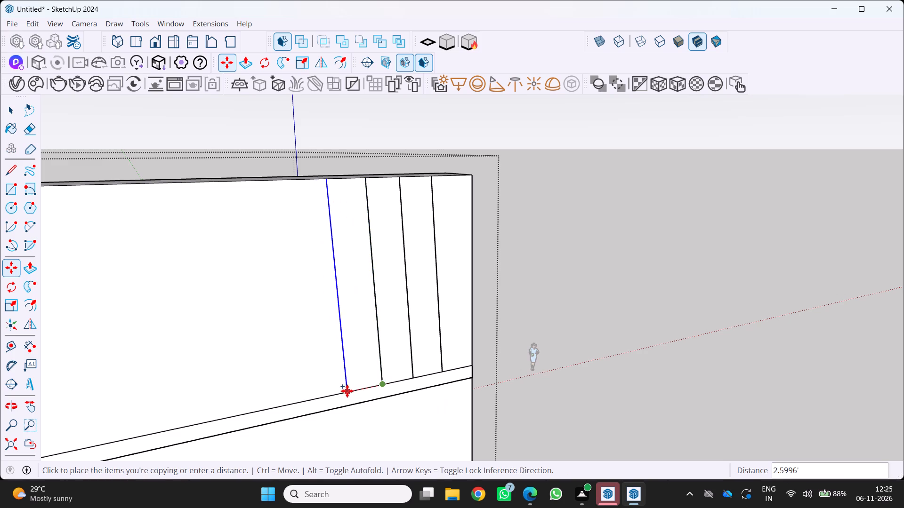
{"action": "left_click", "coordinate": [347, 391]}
Examine the row of lines on the tall side wall's outer face against the whole massing from the side and the front.
{"action": "scroll", "coordinate": [347, 392], "scroll_direction": "down", "scroll_amount": 14}
{"action": "middle_click_drag", "start_coordinate": [284, 369], "coordinate": [373, 304]}
{"action": "scroll", "coordinate": [341, 333], "scroll_direction": "up", "scroll_amount": 2}
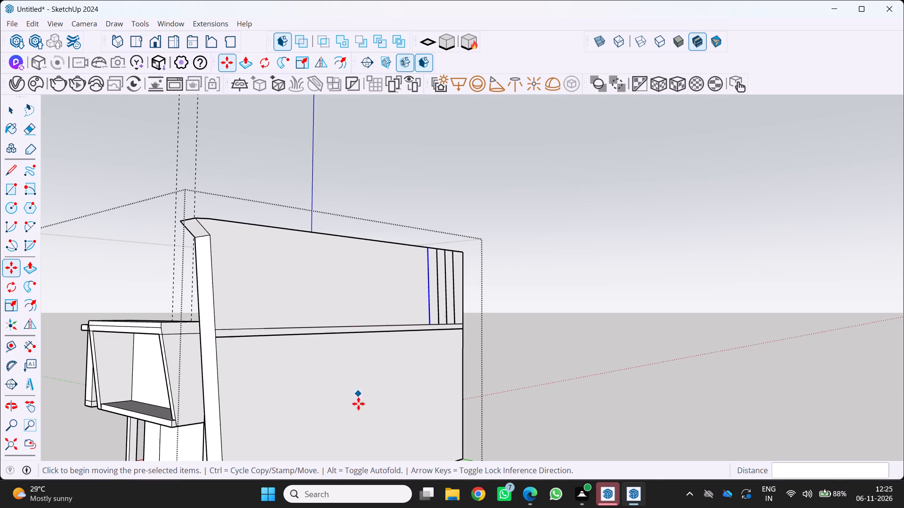
{"action": "middle_click_drag", "start_coordinate": [390, 404], "coordinate": [496, 444]}
{"action": "middle_click", "coordinate": [496, 444]}
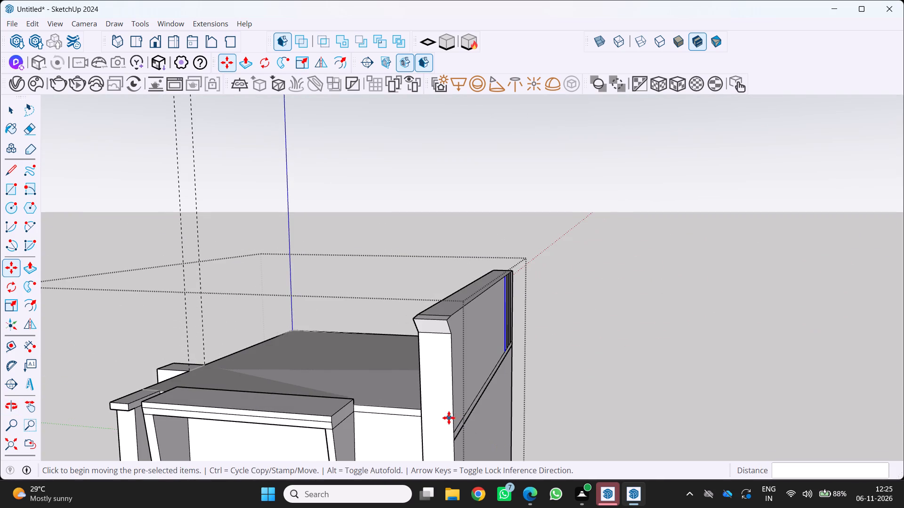
{"action": "middle_click_drag", "start_coordinate": [450, 432], "coordinate": [310, 452]}
{"action": "scroll", "coordinate": [440, 429], "scroll_direction": "up", "scroll_amount": 1}
{"action": "middle_click", "coordinate": [309, 452]}
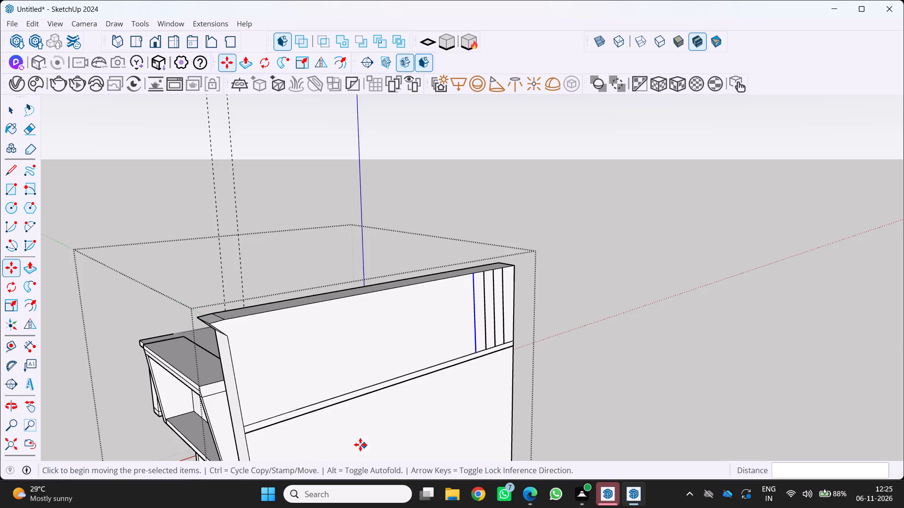
{"action": "middle_click_drag", "start_coordinate": [358, 444], "coordinate": [325, 446]}
{"action": "middle_click", "coordinate": [325, 446]}
{"action": "scroll", "coordinate": [59, 378], "scroll_direction": "up", "scroll_amount": 2}
{"action": "middle_click_drag", "start_coordinate": [73, 361], "coordinate": [253, 358]}
{"action": "middle_click", "coordinate": [253, 357]}
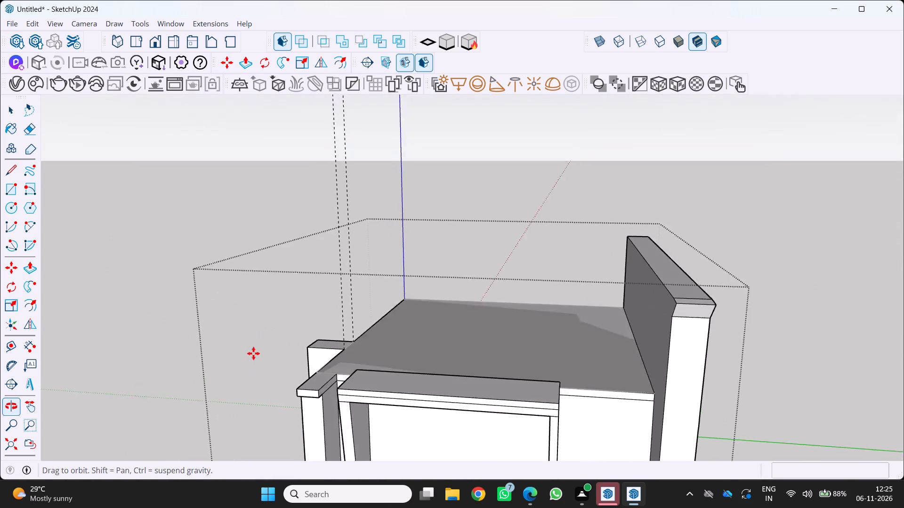
{"action": "scroll", "coordinate": [253, 353], "scroll_direction": "up", "scroll_amount": 1}
{"action": "scroll", "coordinate": [248, 349], "scroll_direction": "down", "scroll_amount": 13}
{"action": "scroll", "coordinate": [382, 391], "scroll_direction": "up", "scroll_amount": 1}
{"action": "middle_click_drag", "start_coordinate": [382, 391], "coordinate": [289, 386]}
{"action": "middle_click", "coordinate": [288, 386]}
{"action": "scroll", "coordinate": [284, 351], "scroll_direction": "up", "scroll_amount": 5}
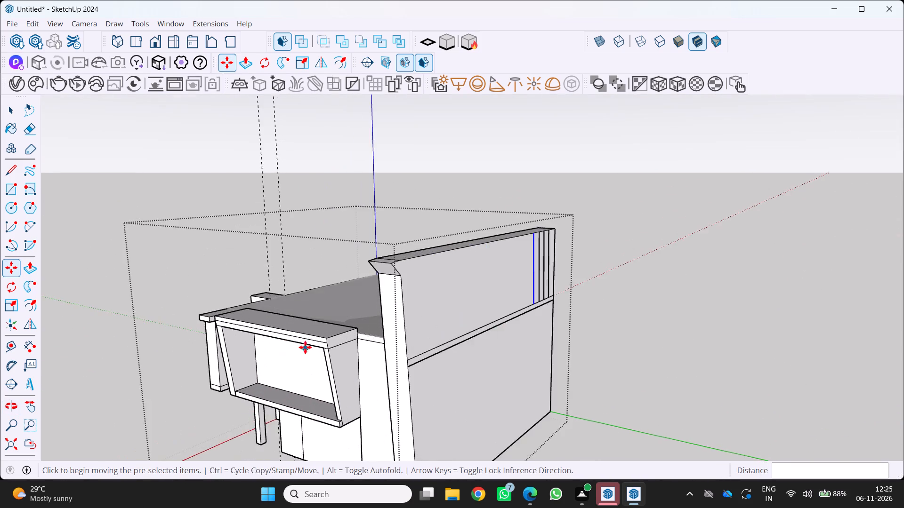
{"action": "scroll", "coordinate": [305, 347], "scroll_direction": "up", "scroll_amount": 3}
{"action": "middle_click_drag", "start_coordinate": [303, 352], "coordinate": [289, 363]}
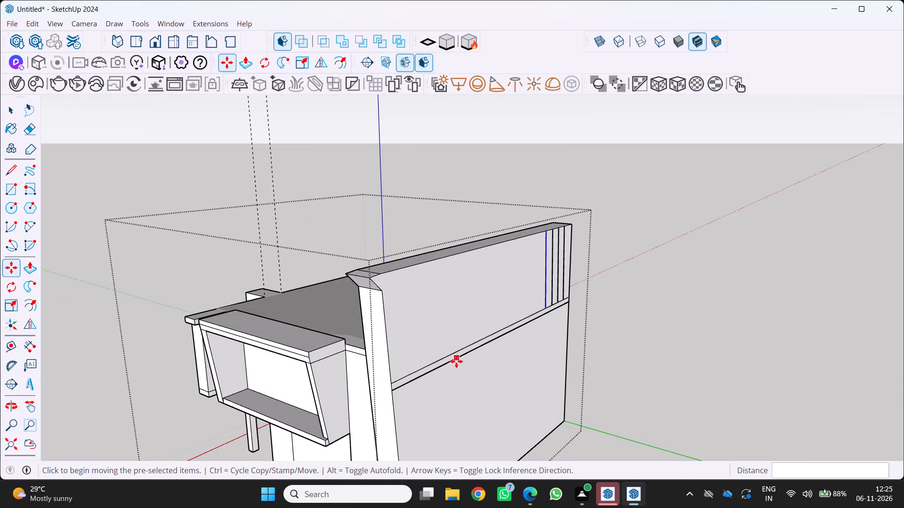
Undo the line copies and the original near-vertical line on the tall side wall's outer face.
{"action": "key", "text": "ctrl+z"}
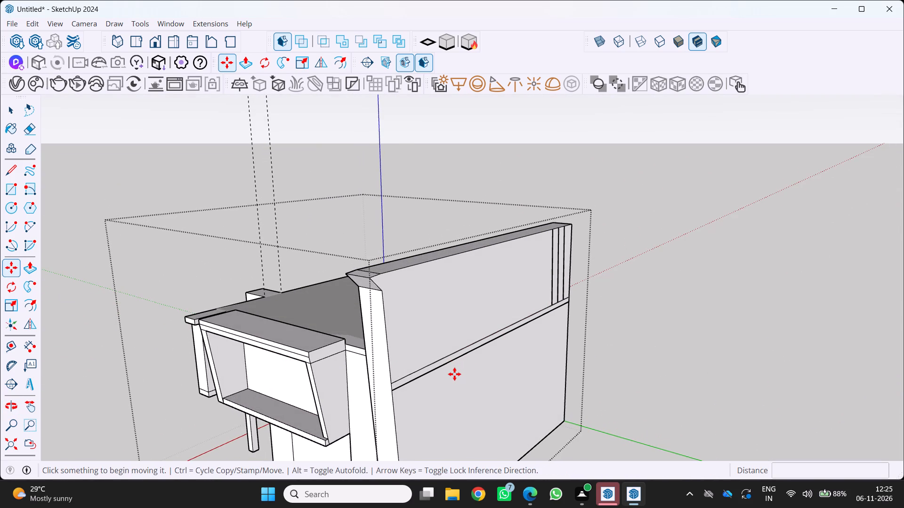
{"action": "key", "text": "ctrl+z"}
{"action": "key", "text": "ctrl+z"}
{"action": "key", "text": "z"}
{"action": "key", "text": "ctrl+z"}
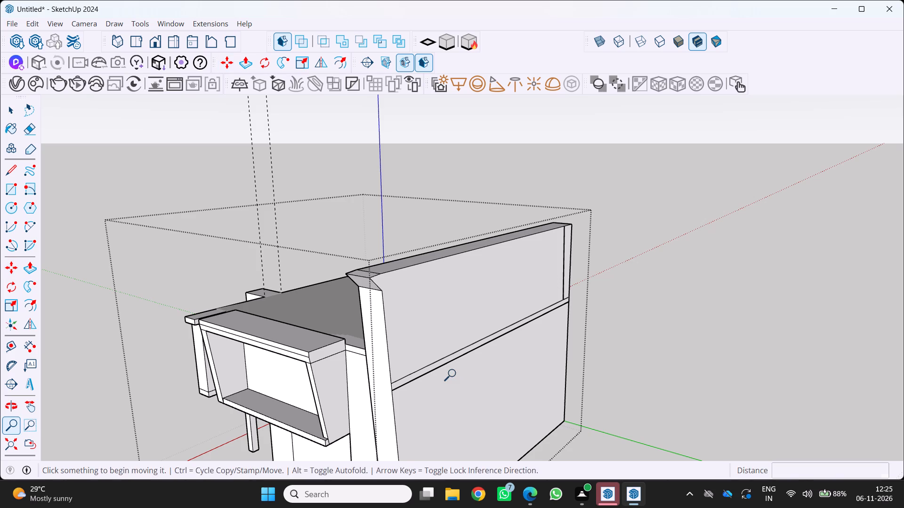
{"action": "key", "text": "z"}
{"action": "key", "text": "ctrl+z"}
Undo the slope edits on the tall side wall's projecting top end, back to the square-ended block.
{"action": "middle_click_drag", "start_coordinate": [473, 383], "coordinate": [601, 375]}
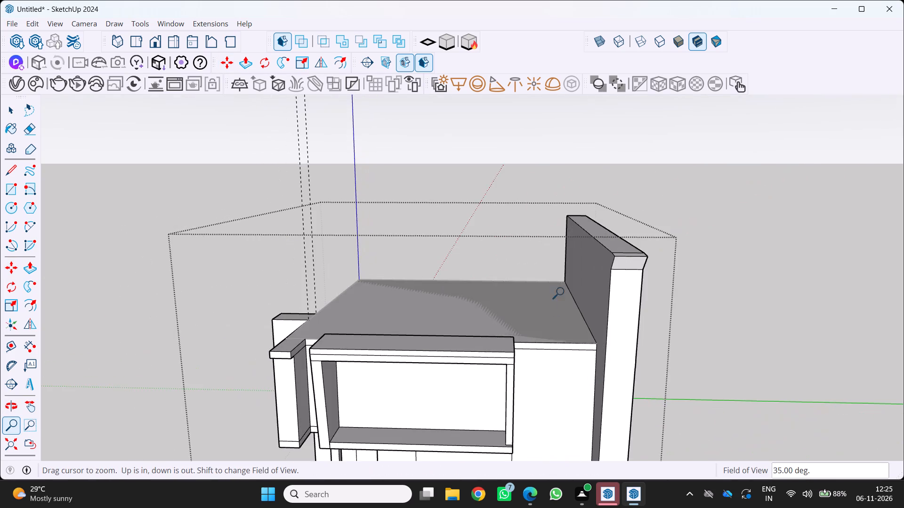
{"action": "scroll", "coordinate": [565, 273], "scroll_direction": "up", "scroll_amount": 4}
{"action": "middle_click_drag", "start_coordinate": [613, 285], "coordinate": [625, 309]}
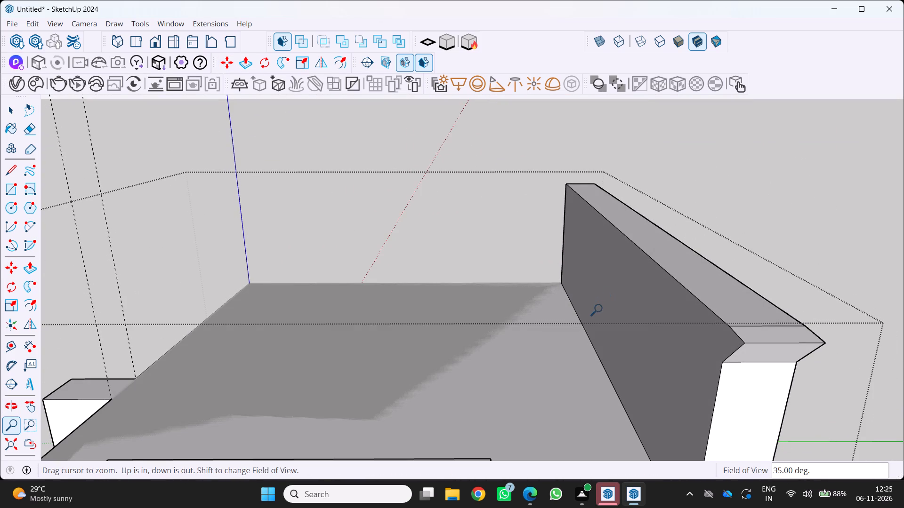
{"action": "key", "text": "ctrl+z"}
{"action": "scroll", "coordinate": [705, 317], "scroll_direction": "up", "scroll_amount": 4}
{"action": "middle_click_drag", "start_coordinate": [764, 327], "coordinate": [802, 355]}
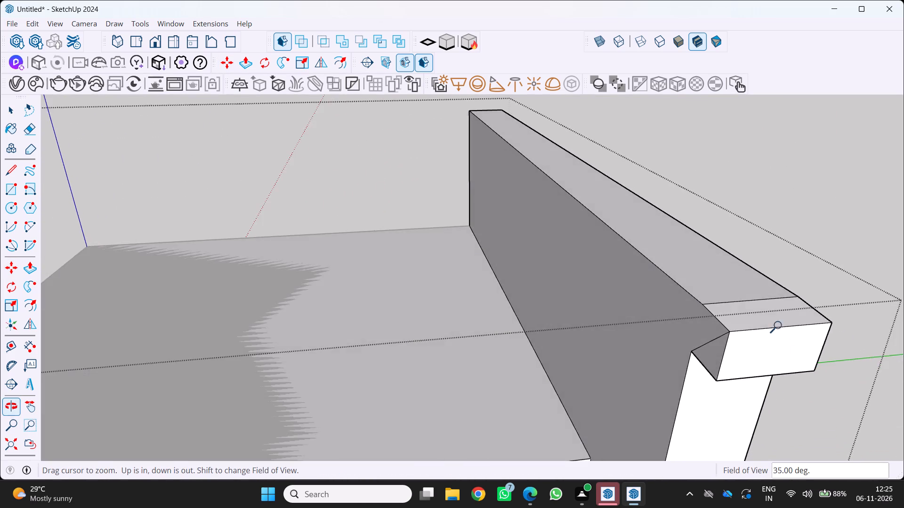
{"action": "scroll", "coordinate": [762, 311], "scroll_direction": "up", "scroll_amount": 5}
{"action": "middle_click_drag", "start_coordinate": [730, 304], "coordinate": [785, 333]}
{"action": "scroll", "coordinate": [707, 274], "scroll_direction": "up", "scroll_amount": 6}
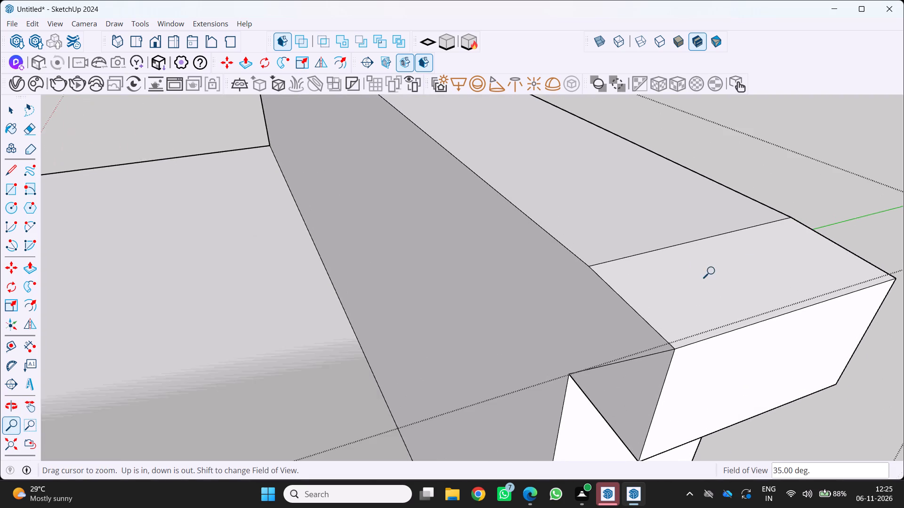
{"action": "middle_click_drag", "start_coordinate": [709, 271], "coordinate": [767, 229]}
{"action": "key", "text": "ctrl+z"}
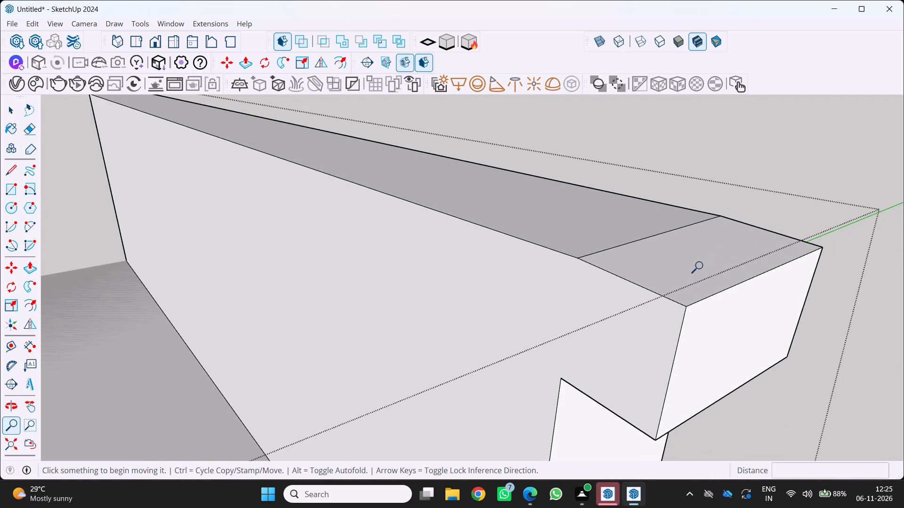
{"action": "key", "text": "ctrl+z"}
{"action": "key", "text": "ctrl+z"}
Examine the tall side wall's square projecting top end from the inner side, the front and above.
{"action": "scroll", "coordinate": [685, 272], "scroll_direction": "down", "scroll_amount": 5}
{"action": "middle_click_drag", "start_coordinate": [680, 270], "coordinate": [732, 219]}
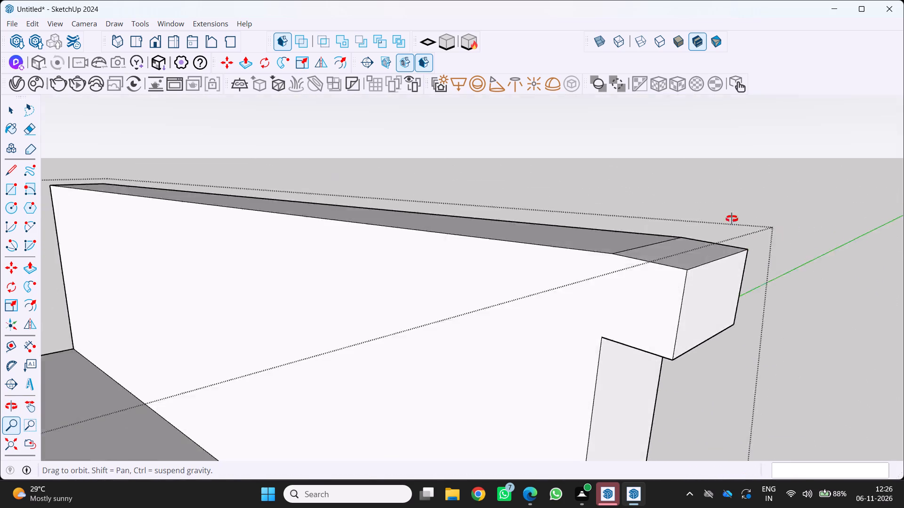
{"action": "middle_click_drag", "start_coordinate": [732, 219], "coordinate": [752, 194]}
{"action": "middle_click", "coordinate": [752, 194]}
{"action": "scroll", "coordinate": [715, 223], "scroll_direction": "down", "scroll_amount": 7}
{"action": "scroll", "coordinate": [676, 269], "scroll_direction": "up", "scroll_amount": 3}
{"action": "middle_click_drag", "start_coordinate": [680, 269], "coordinate": [690, 302]}
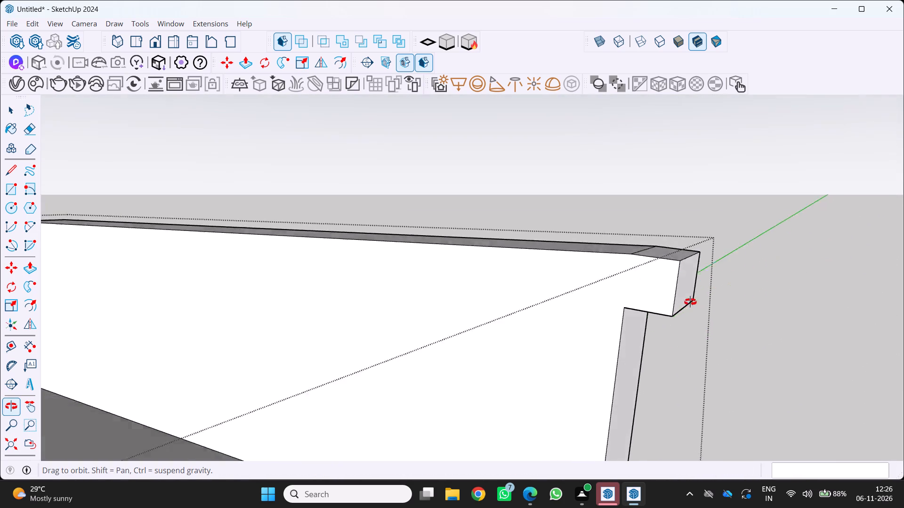
{"action": "middle_click_drag", "start_coordinate": [690, 302], "coordinate": [648, 319]}
{"action": "middle_click_drag", "start_coordinate": [636, 317], "coordinate": [609, 287]}
{"action": "middle_click", "coordinate": [609, 287]}
{"action": "scroll", "coordinate": [609, 287], "scroll_direction": "down", "scroll_amount": 4}
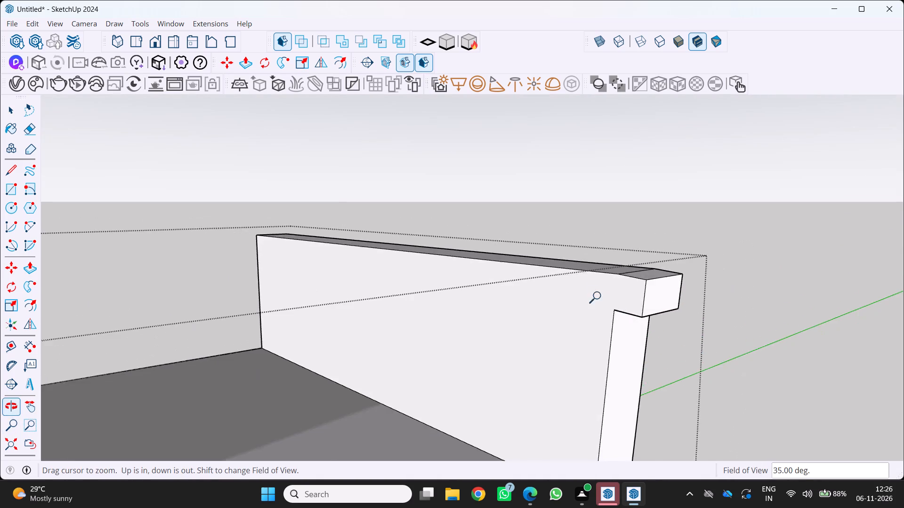
{"action": "scroll", "coordinate": [599, 296], "scroll_direction": "down", "scroll_amount": 12}
{"action": "middle_click_drag", "start_coordinate": [565, 322], "coordinate": [479, 278]}
{"action": "scroll", "coordinate": [554, 315], "scroll_direction": "up", "scroll_amount": 3}
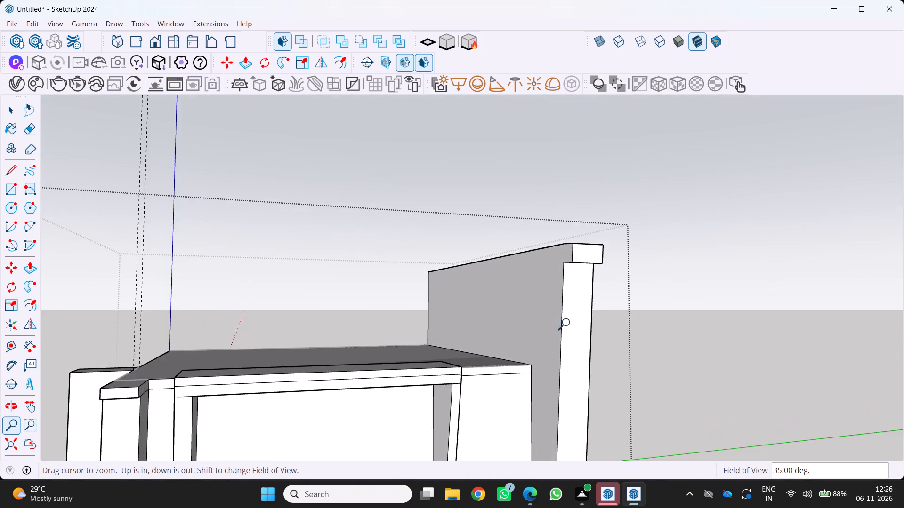
{"action": "middle_click_drag", "start_coordinate": [568, 323], "coordinate": [528, 317]}
{"action": "middle_click", "coordinate": [528, 317]}
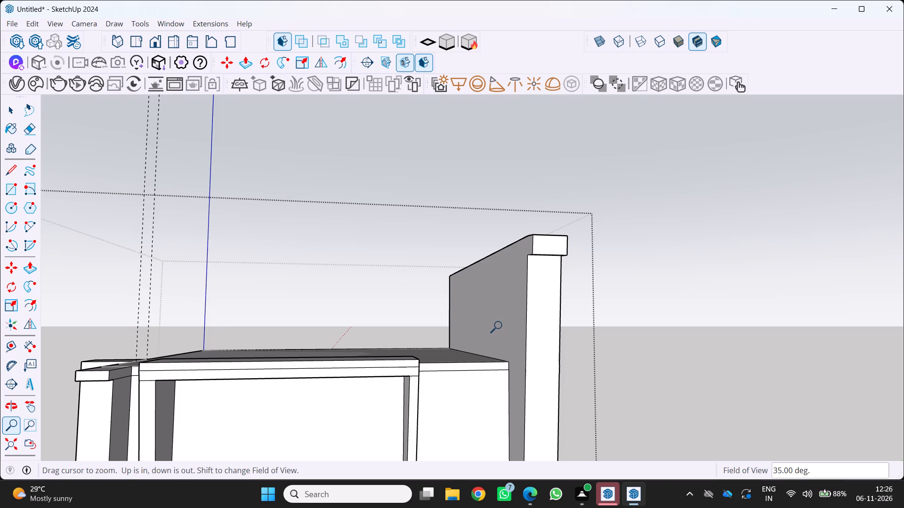
{"action": "middle_click_drag", "start_coordinate": [507, 327], "coordinate": [527, 341]}
{"action": "scroll", "coordinate": [508, 327], "scroll_direction": "up", "scroll_amount": 1}
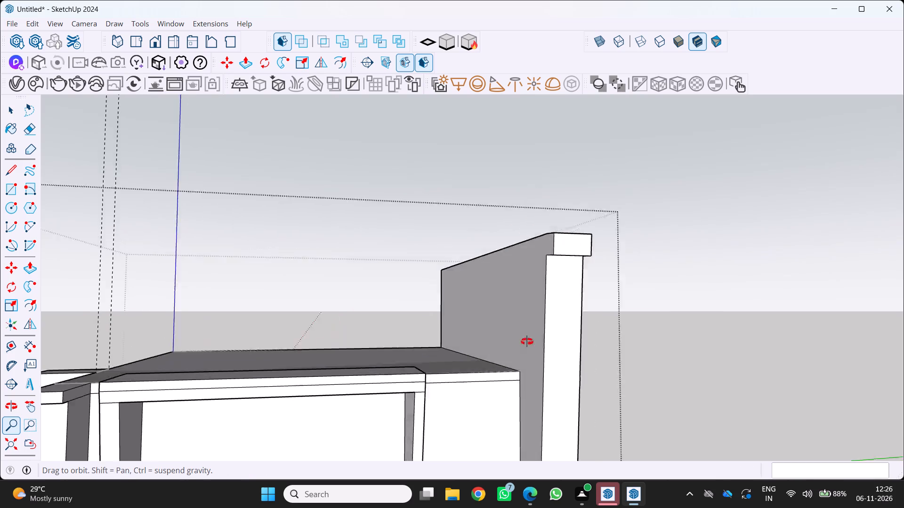
{"action": "middle_click_drag", "start_coordinate": [527, 341], "coordinate": [534, 359]}
{"action": "scroll", "coordinate": [604, 310], "scroll_direction": "up", "scroll_amount": 7}
{"action": "middle_click_drag", "start_coordinate": [563, 292], "coordinate": [636, 331]}
{"action": "scroll", "coordinate": [555, 281], "scroll_direction": "down", "scroll_amount": 5}
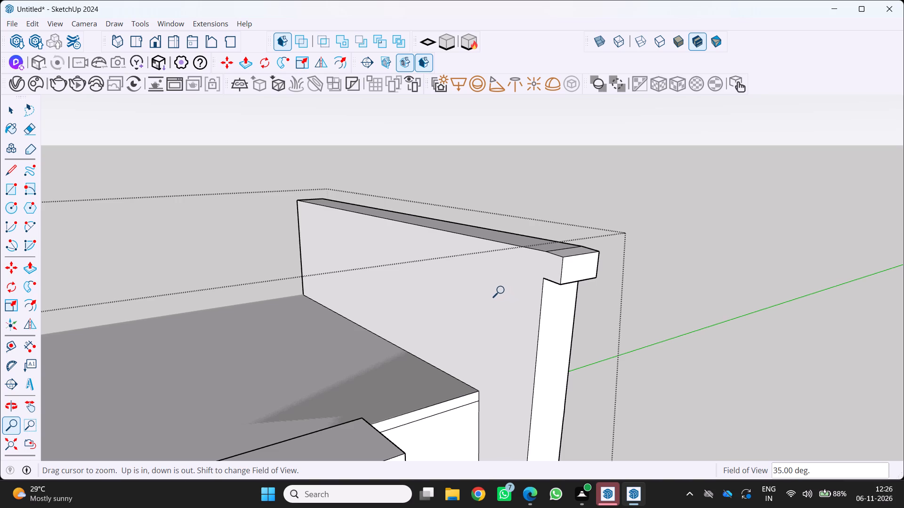
{"action": "scroll", "coordinate": [530, 265], "scroll_direction": "up", "scroll_amount": 1}
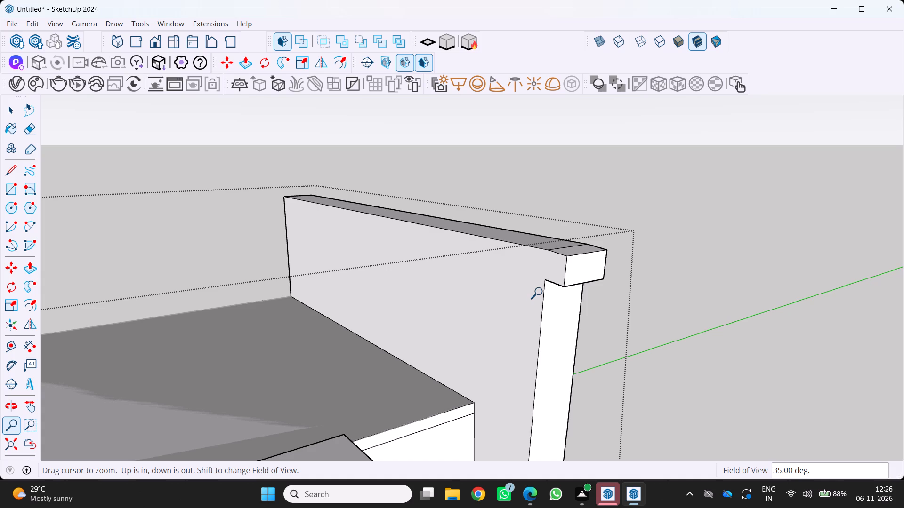
{"action": "scroll", "coordinate": [565, 282], "scroll_direction": "up", "scroll_amount": 3}
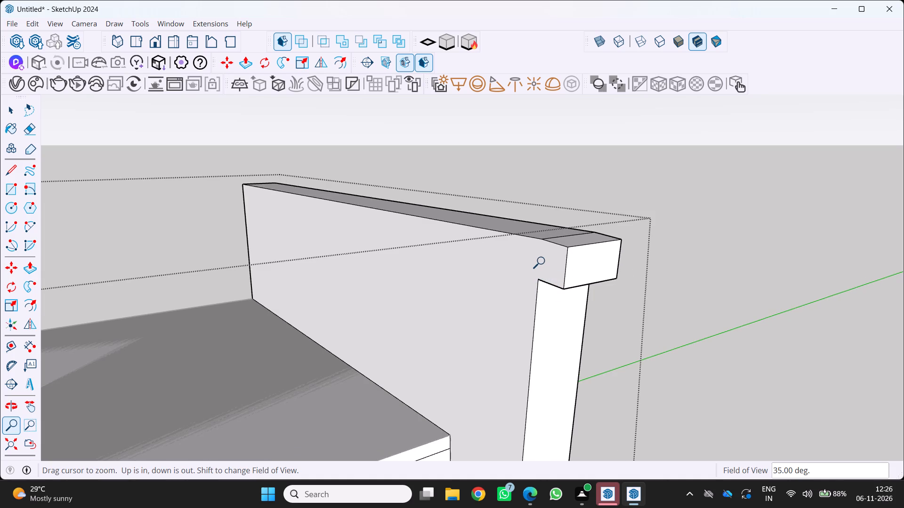
Draw a line about 2.16' long on the wall's inner face, from the projecting block's lower inner corner up to the top-face seam.
{"action": "middle_click_drag", "start_coordinate": [553, 280], "coordinate": [599, 228]}
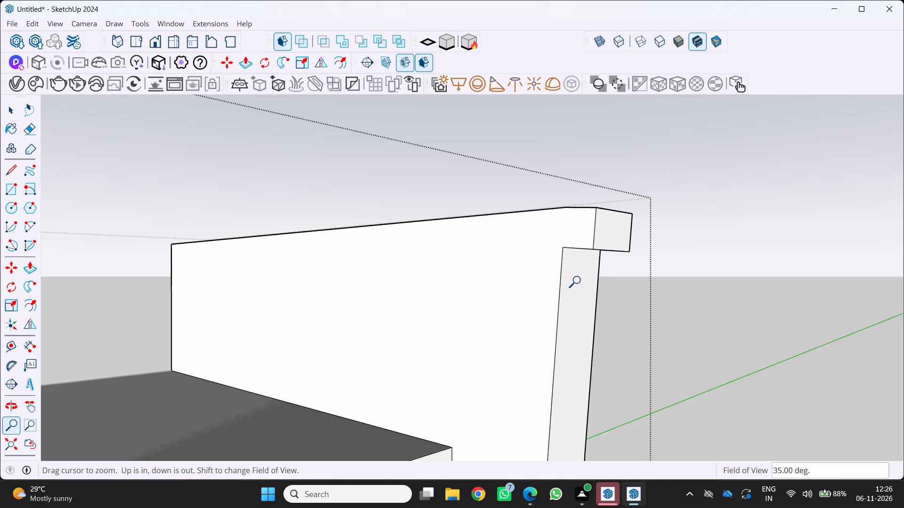
{"action": "scroll", "coordinate": [587, 278], "scroll_direction": "up", "scroll_amount": 2}
{"action": "middle_click_drag", "start_coordinate": [573, 261], "coordinate": [576, 302]}
{"action": "key", "text": "l"}
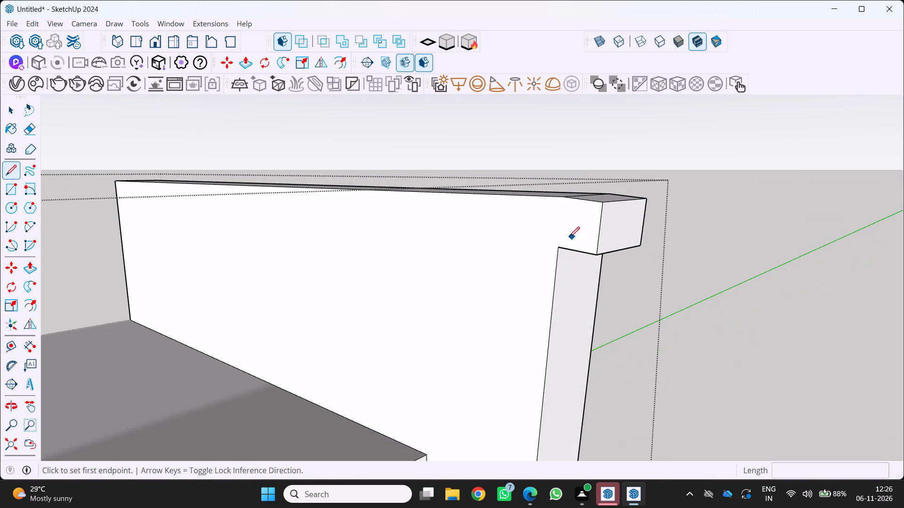
{"action": "left_click", "coordinate": [560, 248]}
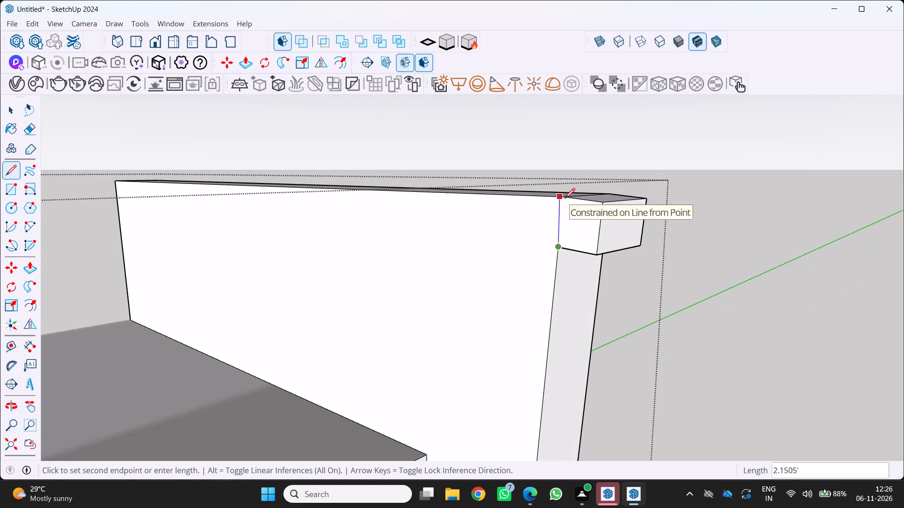
{"action": "scroll", "coordinate": [565, 200], "scroll_direction": "up", "scroll_amount": 3}
{"action": "left_click", "coordinate": [565, 193]}
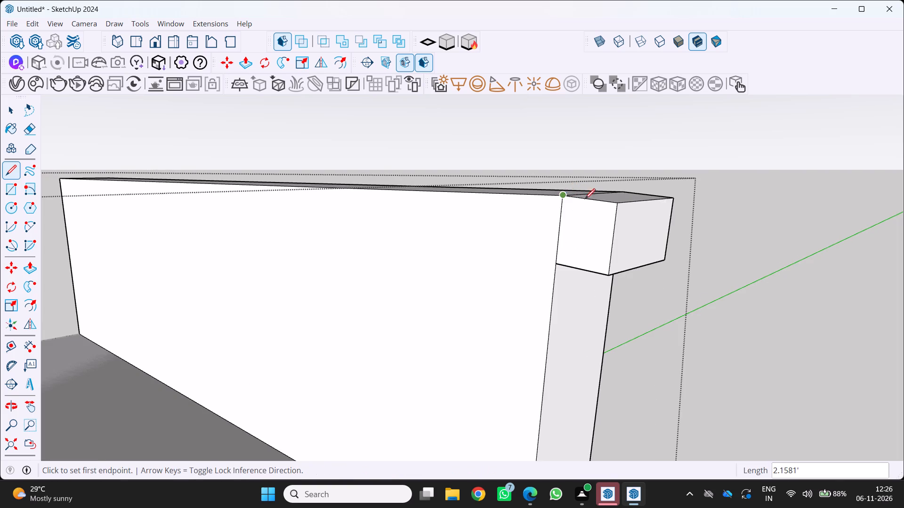
Push the projecting block's inner side face through its full thickness to remove the block from the tall side wall.
{"action": "key", "text": "space"}
{"action": "key", "text": "p"}
{"action": "left_click_drag", "start_coordinate": [577, 206], "coordinate": [680, 206]}
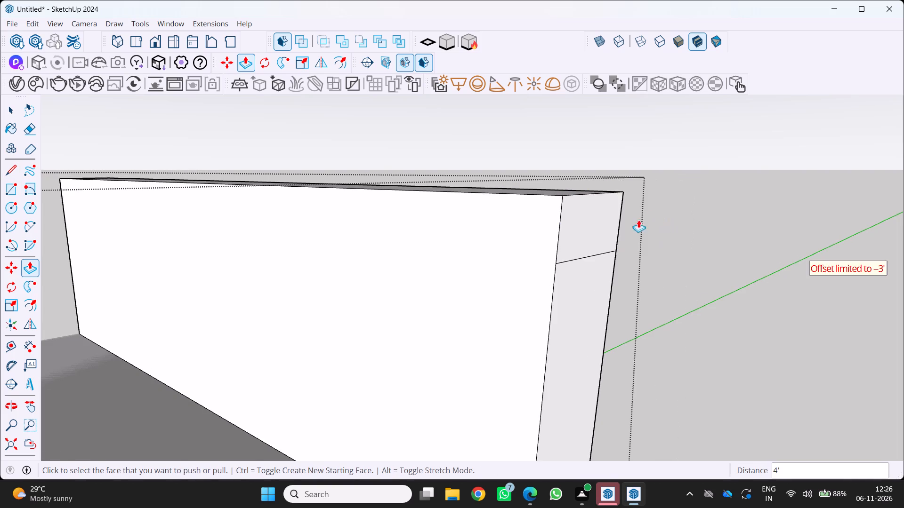
Erase the leftover seam line across the upper part of the tall side wall's slanted front end face.
{"action": "scroll", "coordinate": [564, 262], "scroll_direction": "down", "scroll_amount": 3}
{"action": "middle_click_drag", "start_coordinate": [553, 257], "coordinate": [443, 243]}
{"action": "scroll", "coordinate": [429, 254], "scroll_direction": "down", "scroll_amount": 15}
{"action": "scroll", "coordinate": [446, 208], "scroll_direction": "up", "scroll_amount": 1}
{"action": "middle_click_drag", "start_coordinate": [448, 210], "coordinate": [551, 286]}
{"action": "scroll", "coordinate": [530, 293], "scroll_direction": "up", "scroll_amount": 8}
{"action": "scroll", "coordinate": [511, 278], "scroll_direction": "down", "scroll_amount": 6}
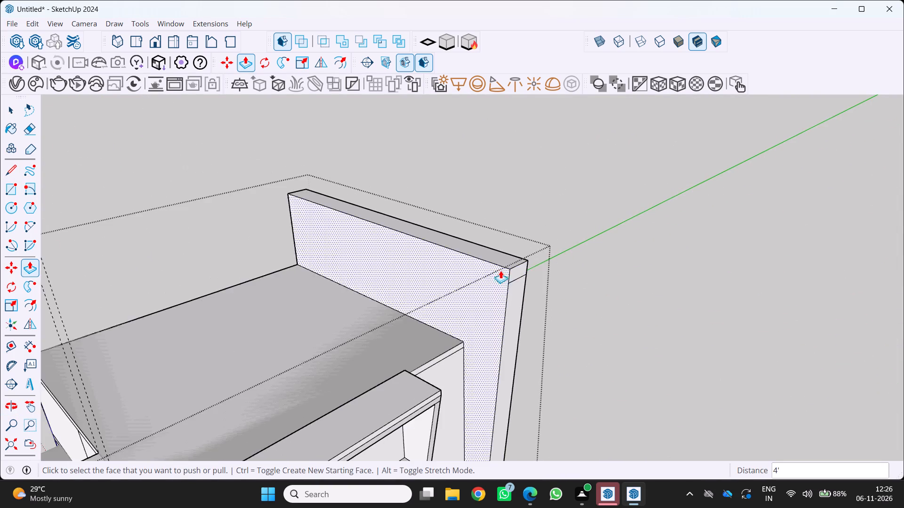
{"action": "scroll", "coordinate": [496, 268], "scroll_direction": "down", "scroll_amount": 3}
{"action": "scroll", "coordinate": [506, 300], "scroll_direction": "up", "scroll_amount": 1}
{"action": "middle_click_drag", "start_coordinate": [507, 304], "coordinate": [130, 301]}
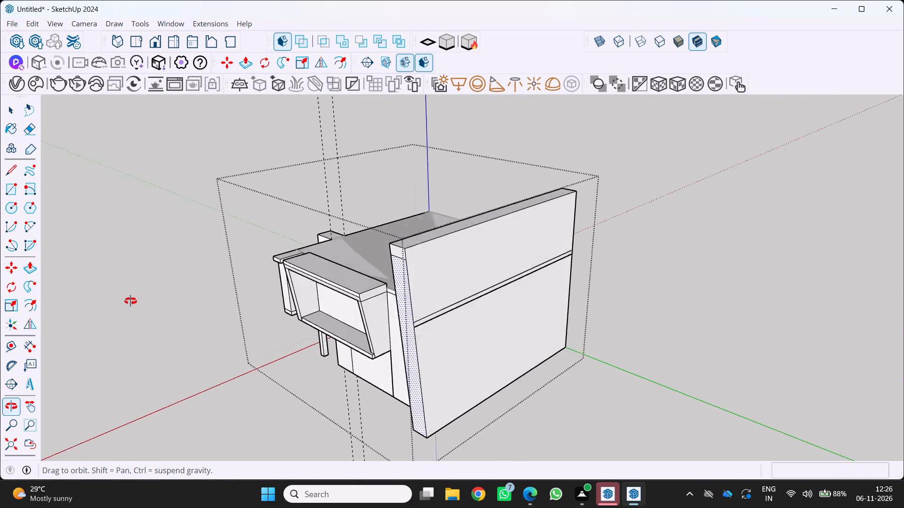
{"action": "middle_click_drag", "start_coordinate": [130, 301], "coordinate": [122, 307]}
{"action": "middle_click", "coordinate": [122, 307]}
{"action": "scroll", "coordinate": [325, 256], "scroll_direction": "up", "scroll_amount": 3}
{"action": "middle_click_drag", "start_coordinate": [417, 238], "coordinate": [546, 254]}
{"action": "scroll", "coordinate": [581, 274], "scroll_direction": "up", "scroll_amount": 4}
{"action": "middle_click_drag", "start_coordinate": [607, 274], "coordinate": [668, 288]}
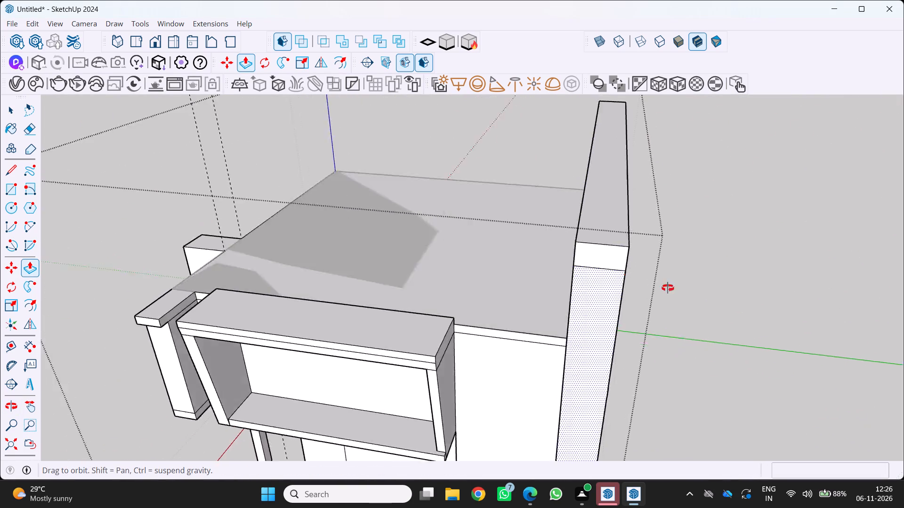
{"action": "middle_click_drag", "start_coordinate": [668, 288], "coordinate": [745, 270]}
{"action": "scroll", "coordinate": [670, 250], "scroll_direction": "up", "scroll_amount": 3}
{"action": "middle_click_drag", "start_coordinate": [659, 264], "coordinate": [701, 280]}
{"action": "middle_click", "coordinate": [701, 280]}
{"action": "key", "text": "e"}
{"action": "left_click", "coordinate": [702, 234]}
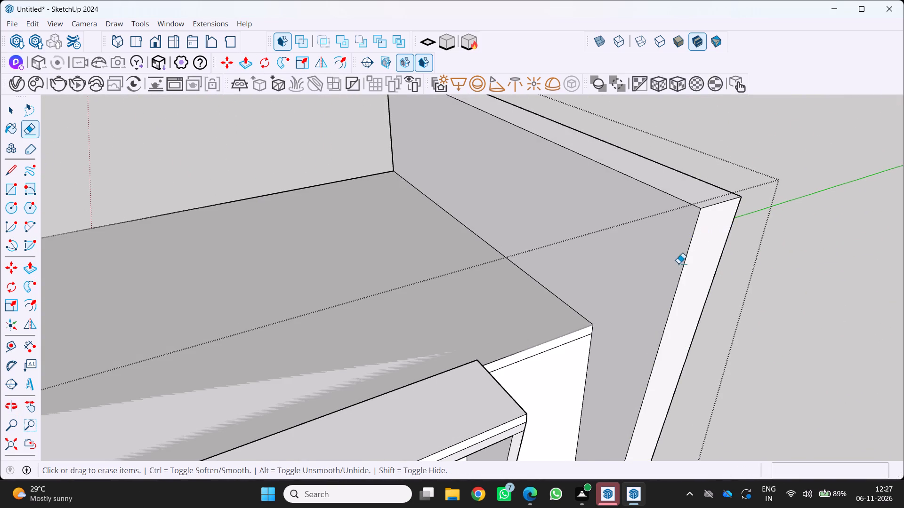
Examine the whole building block with its tall side wall from the front, the side and above.
{"action": "scroll", "coordinate": [668, 258], "scroll_direction": "down", "scroll_amount": 18}
{"action": "middle_click_drag", "start_coordinate": [531, 276], "coordinate": [458, 257]}
{"action": "middle_click", "coordinate": [456, 257]}
{"action": "scroll", "coordinate": [454, 290], "scroll_direction": "up", "scroll_amount": 3}
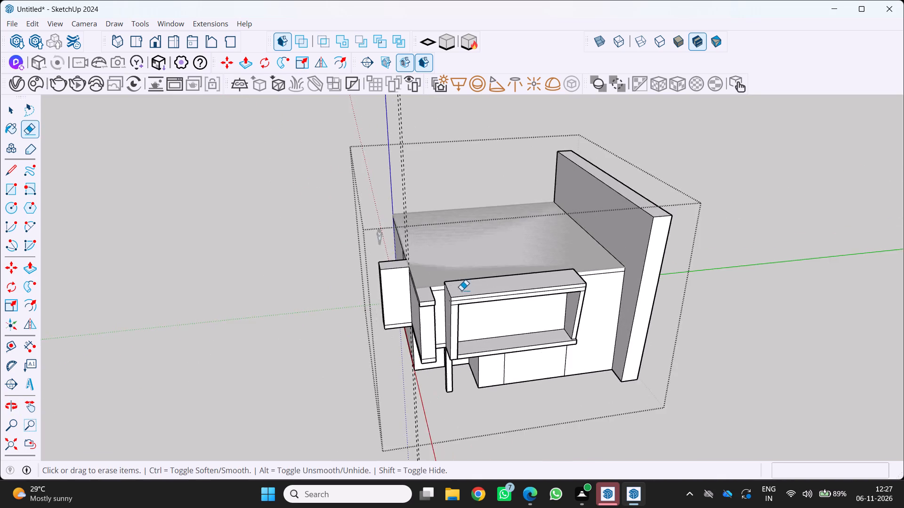
{"action": "middle_click_drag", "start_coordinate": [487, 295], "coordinate": [588, 270]}
{"action": "middle_click_drag", "start_coordinate": [593, 270], "coordinate": [599, 270]}
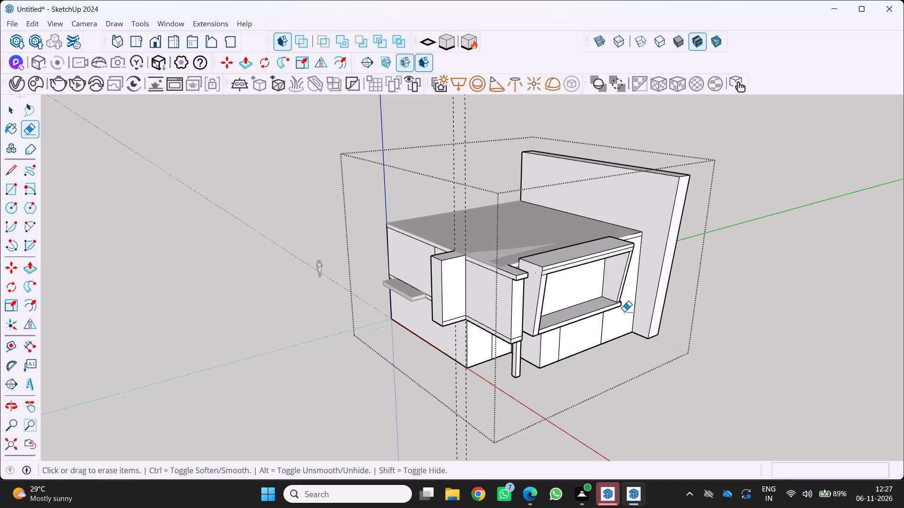
{"action": "scroll", "coordinate": [628, 310], "scroll_direction": "up", "scroll_amount": 2}
{"action": "middle_click_drag", "start_coordinate": [673, 291], "coordinate": [722, 321]}
{"action": "middle_click", "coordinate": [719, 321]}
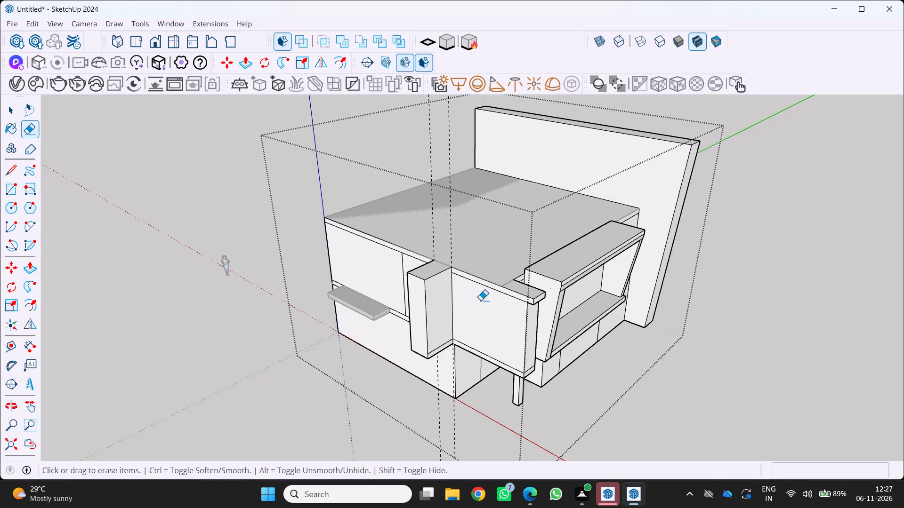
{"action": "scroll", "coordinate": [522, 279], "scroll_direction": "down", "scroll_amount": 3}
{"action": "scroll", "coordinate": [510, 284], "scroll_direction": "up", "scroll_amount": 1}
{"action": "middle_click_drag", "start_coordinate": [509, 284], "coordinate": [506, 286]}
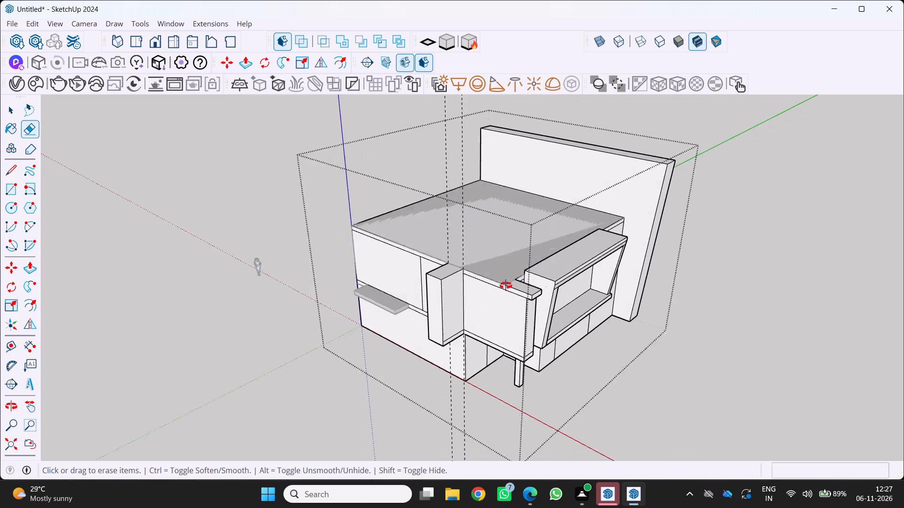
{"action": "middle_click_drag", "start_coordinate": [506, 286], "coordinate": [447, 294]}
Place a vertical guide on the tall side wall's inner face, parallel to its rear edge, through the roof slab's front corner.
{"action": "key", "text": "t"}
{"action": "scroll", "coordinate": [517, 163], "scroll_direction": "up", "scroll_amount": 2}
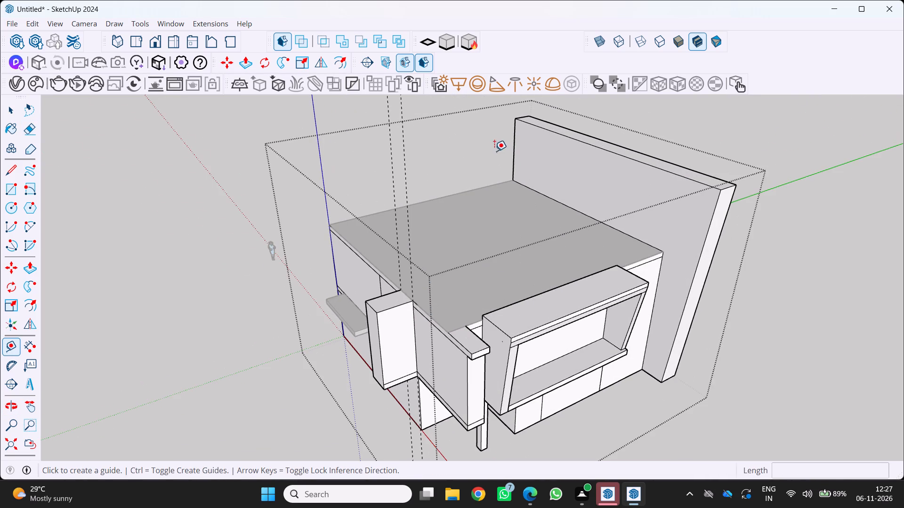
{"action": "left_click", "coordinate": [514, 153]}
{"action": "scroll", "coordinate": [676, 253], "scroll_direction": "up", "scroll_amount": 3}
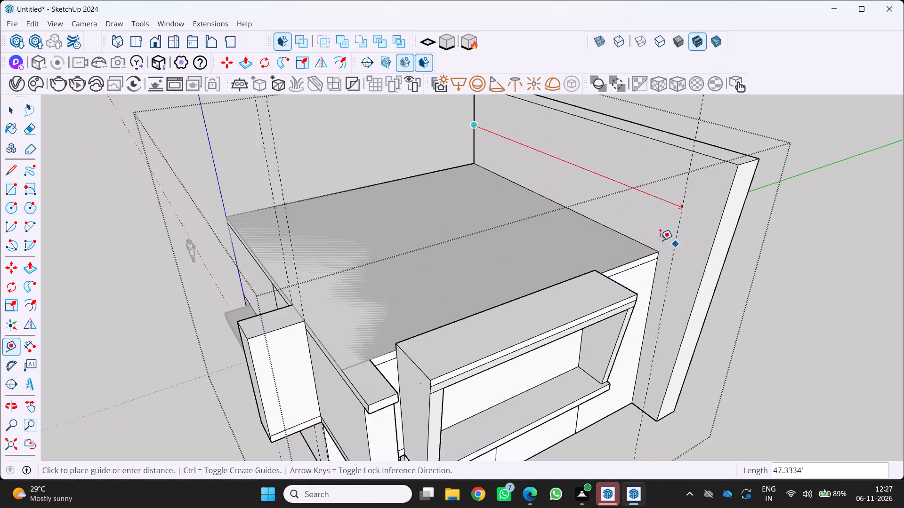
{"action": "scroll", "coordinate": [660, 240], "scroll_direction": "up", "scroll_amount": 2}
{"action": "left_click", "coordinate": [659, 256]}
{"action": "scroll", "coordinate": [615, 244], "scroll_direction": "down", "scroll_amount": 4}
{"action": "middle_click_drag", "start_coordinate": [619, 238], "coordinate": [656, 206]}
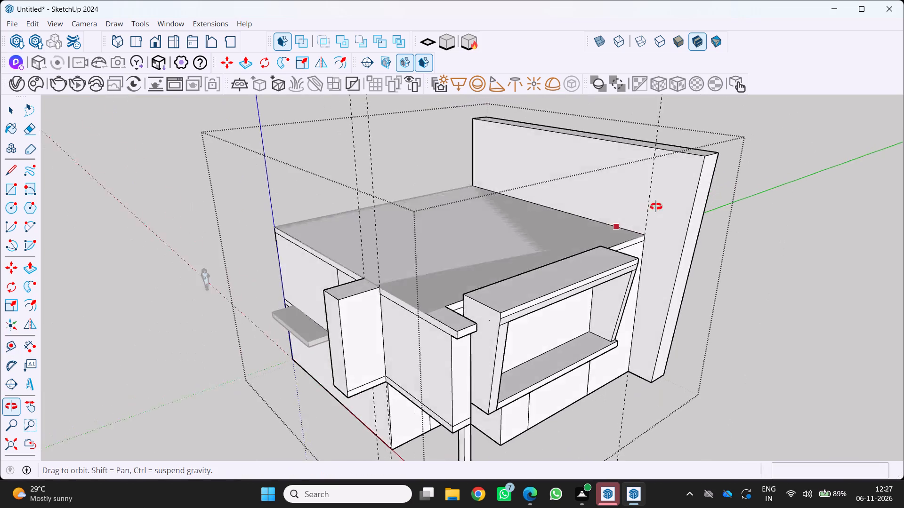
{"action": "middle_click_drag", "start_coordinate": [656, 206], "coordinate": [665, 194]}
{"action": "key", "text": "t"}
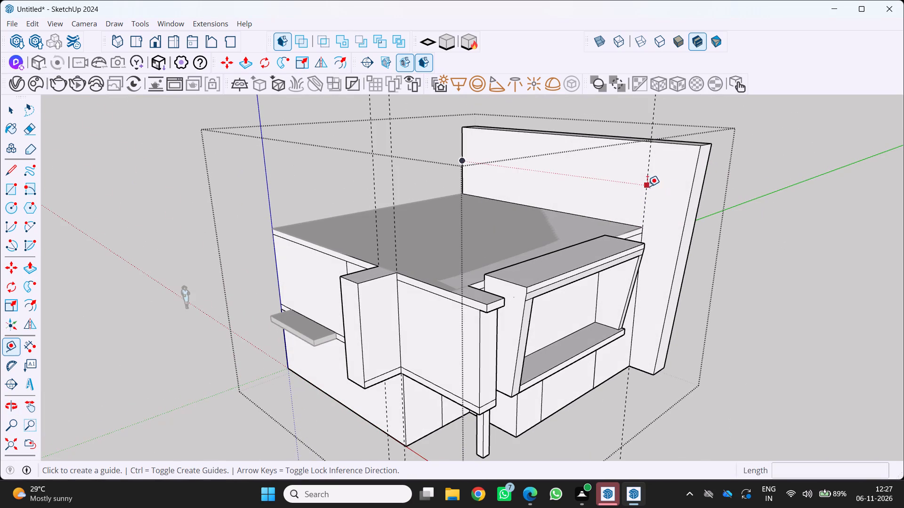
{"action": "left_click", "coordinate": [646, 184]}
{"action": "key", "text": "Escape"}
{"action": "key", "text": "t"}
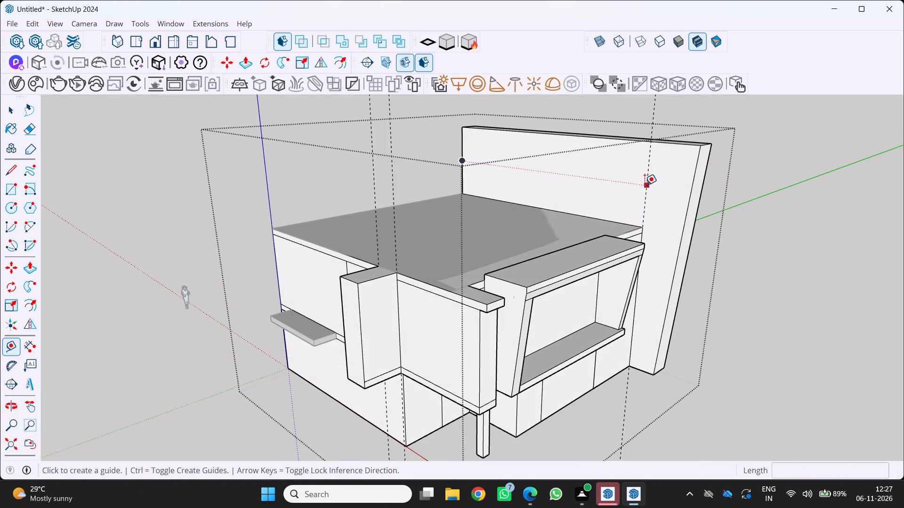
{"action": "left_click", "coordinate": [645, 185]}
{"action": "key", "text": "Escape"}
Place a second vertical guide on the wall's inner face, offset 1'6" toward the rear from the slab-corner guide.
{"action": "middle_click_drag", "start_coordinate": [627, 191], "coordinate": [706, 229]}
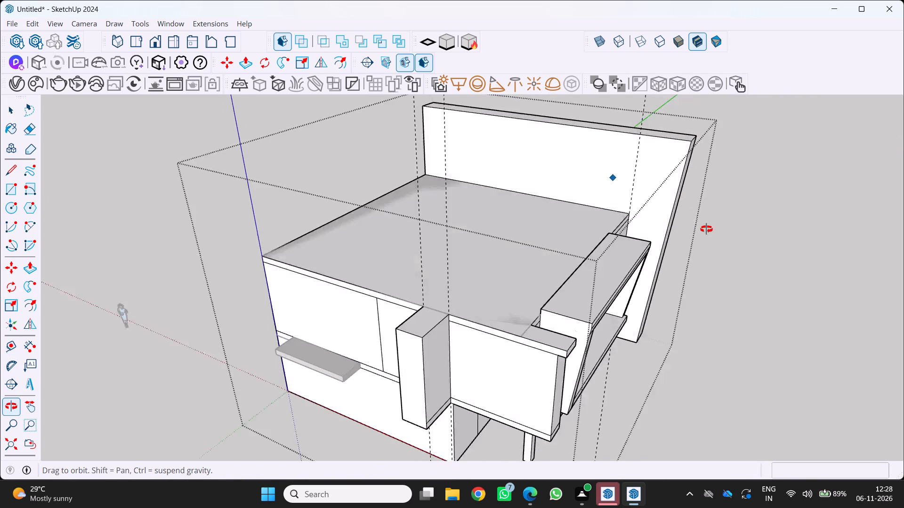
{"action": "middle_click_drag", "start_coordinate": [706, 229], "coordinate": [695, 207]}
{"action": "scroll", "coordinate": [648, 152], "scroll_direction": "up", "scroll_amount": 3}
{"action": "left_click", "coordinate": [626, 121]}
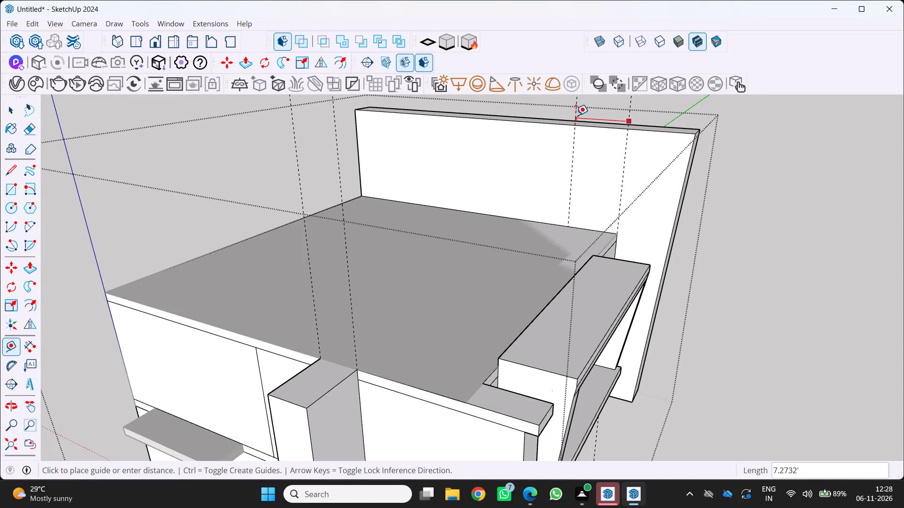
{"action": "scroll", "coordinate": [612, 163], "scroll_direction": "up", "scroll_amount": 3}
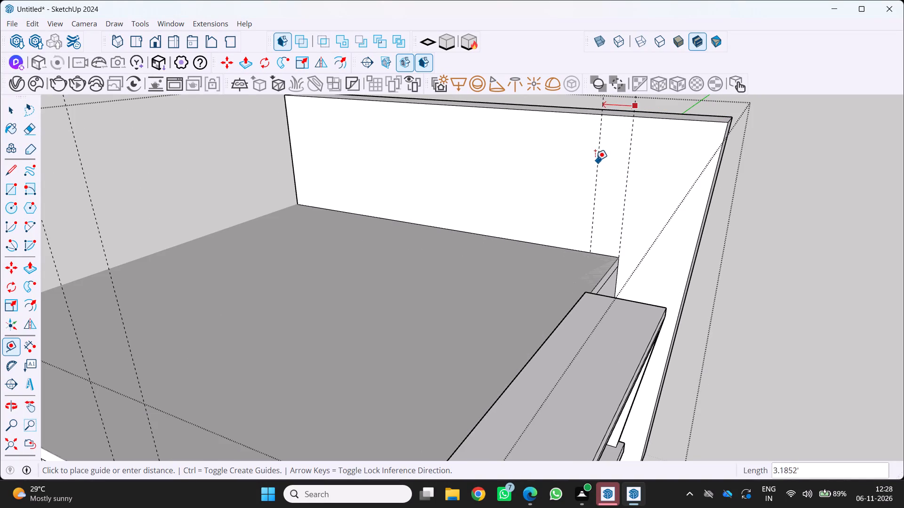
{"action": "type", "text": "1'"}
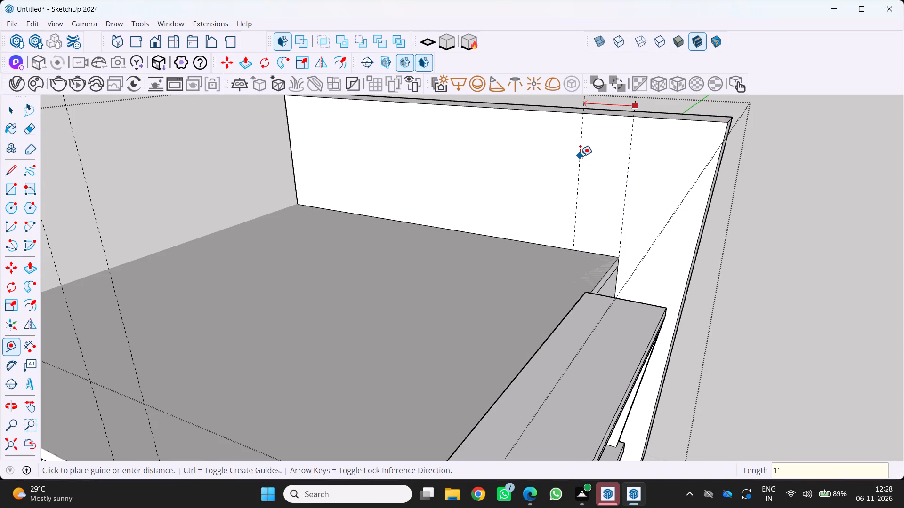
{"action": "key", "text": "6"}
{"action": "key", "text": "shift+quotedbl"}
{"action": "key", "text": "Return"}
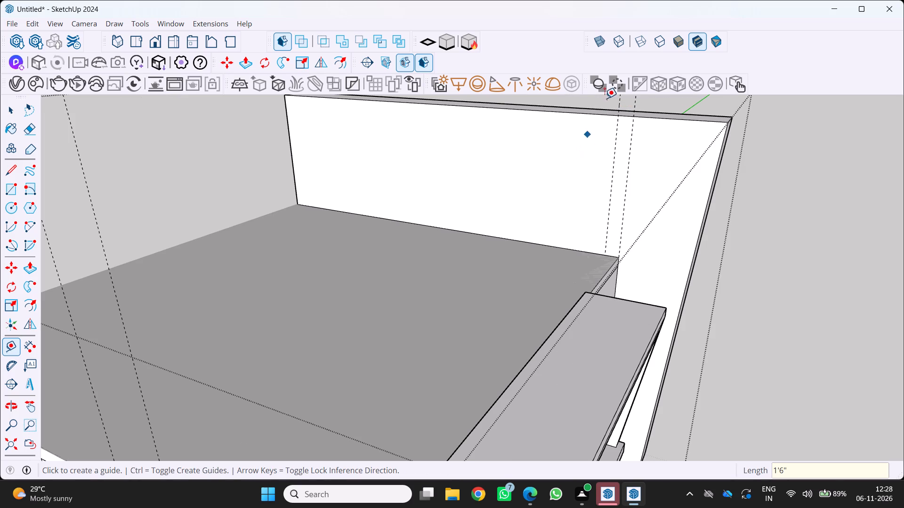
Place a horizontal guide 1' below the top edge of the tall side wall's inner face.
{"action": "left_click", "coordinate": [569, 113]}
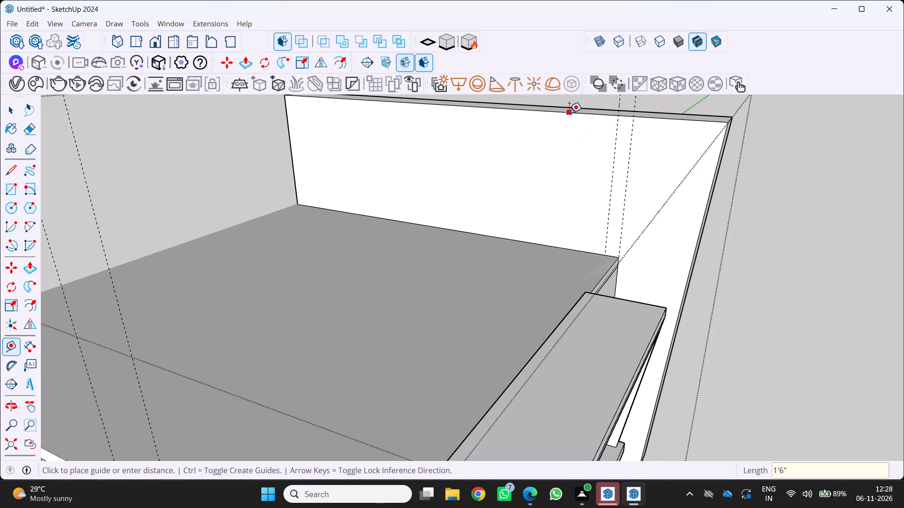
{"action": "type", "text": "1'"}
{"action": "key", "text": "Return"}
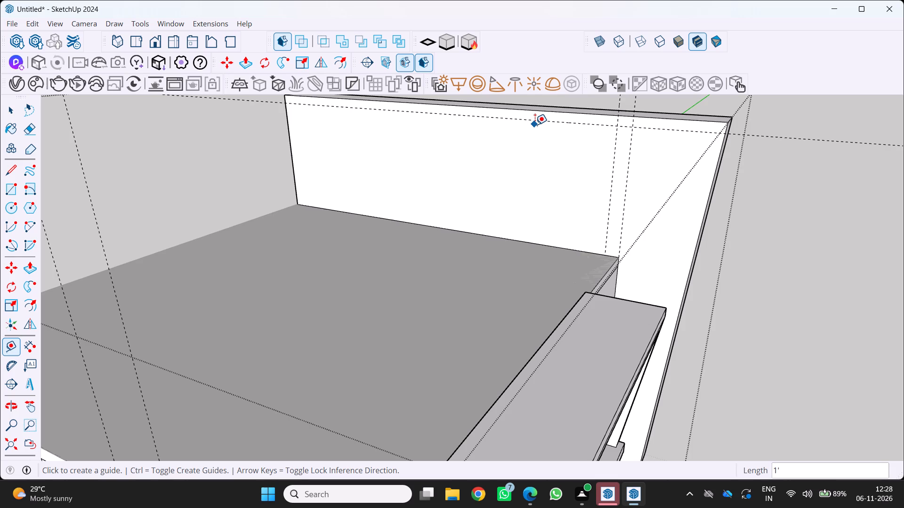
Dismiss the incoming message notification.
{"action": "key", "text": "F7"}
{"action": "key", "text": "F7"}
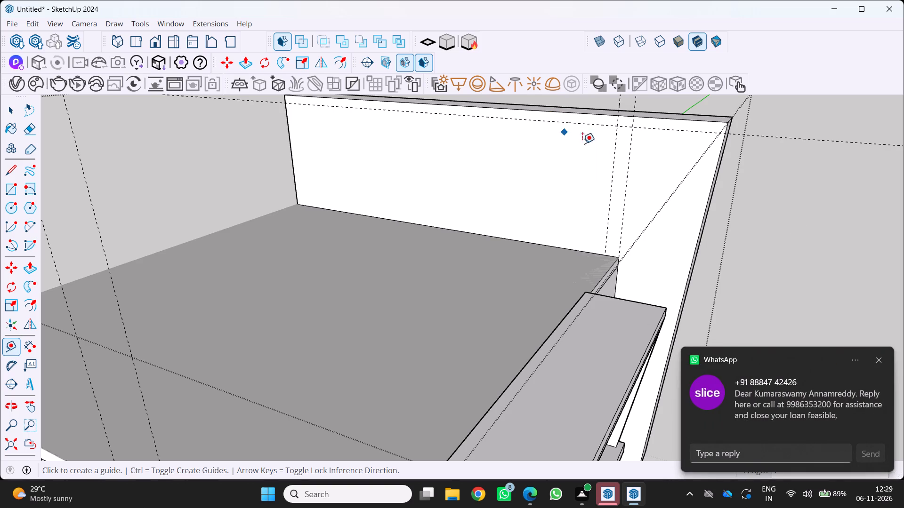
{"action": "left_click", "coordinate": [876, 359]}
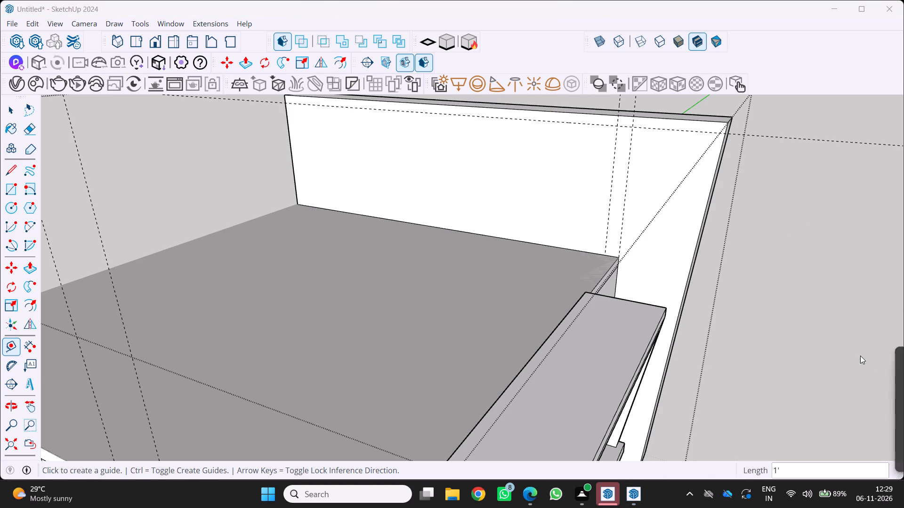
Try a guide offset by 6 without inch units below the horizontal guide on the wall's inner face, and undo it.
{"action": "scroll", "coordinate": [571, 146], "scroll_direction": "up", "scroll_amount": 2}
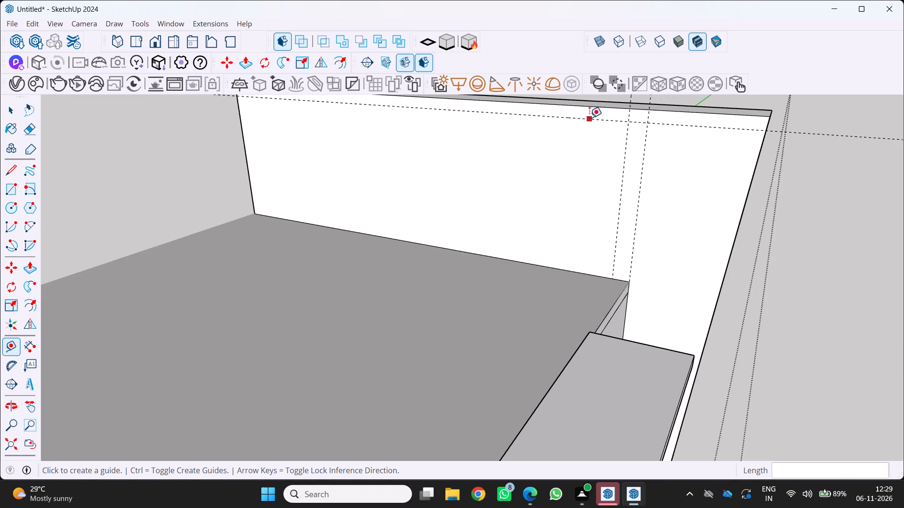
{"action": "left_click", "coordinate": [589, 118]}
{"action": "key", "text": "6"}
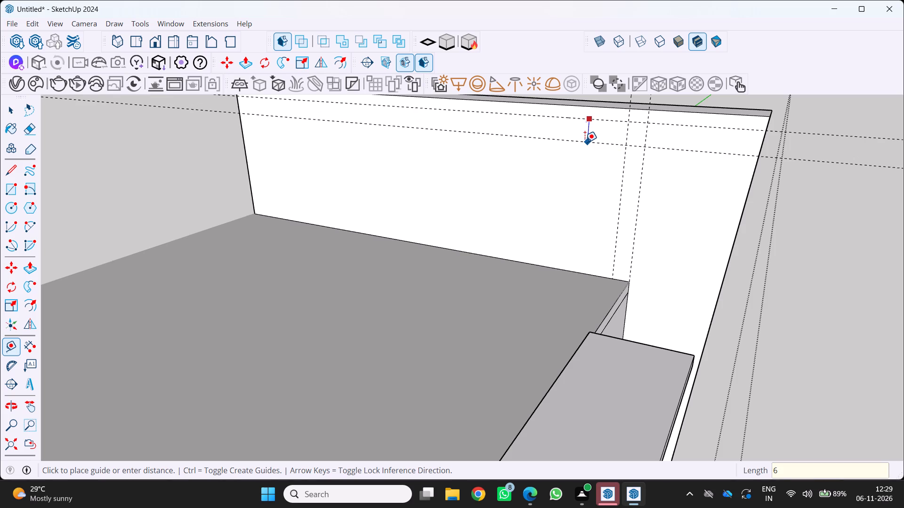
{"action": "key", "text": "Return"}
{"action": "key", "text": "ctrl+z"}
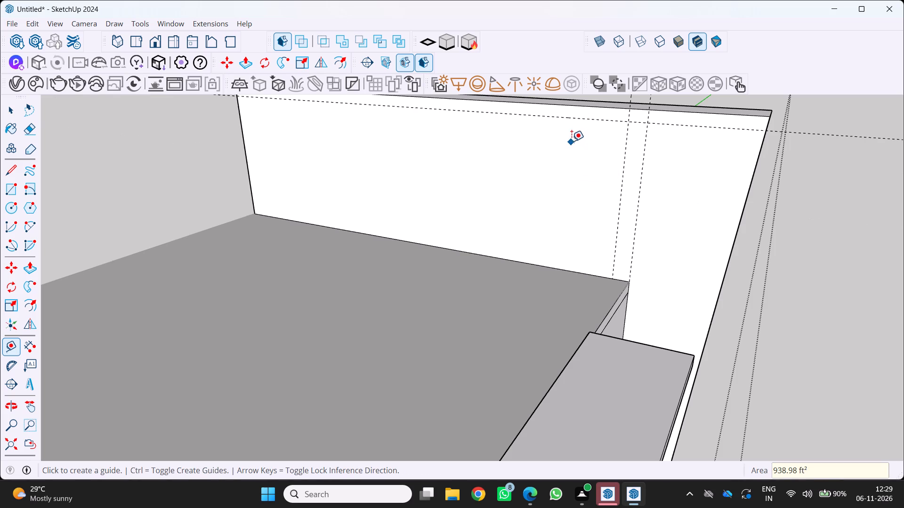
Place a second horizontal guide 6" below the first one on the tall side wall's inner face.
{"action": "left_click_drag", "start_coordinate": [583, 120], "coordinate": [581, 124]}
{"action": "key", "text": "6"}
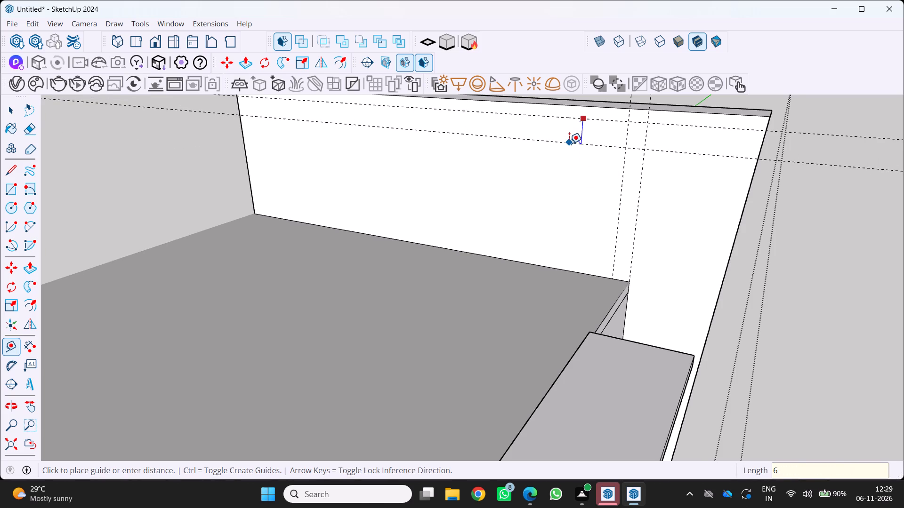
{"action": "key", "text": "shift+quotedbl"}
{"action": "key", "text": "Return"}
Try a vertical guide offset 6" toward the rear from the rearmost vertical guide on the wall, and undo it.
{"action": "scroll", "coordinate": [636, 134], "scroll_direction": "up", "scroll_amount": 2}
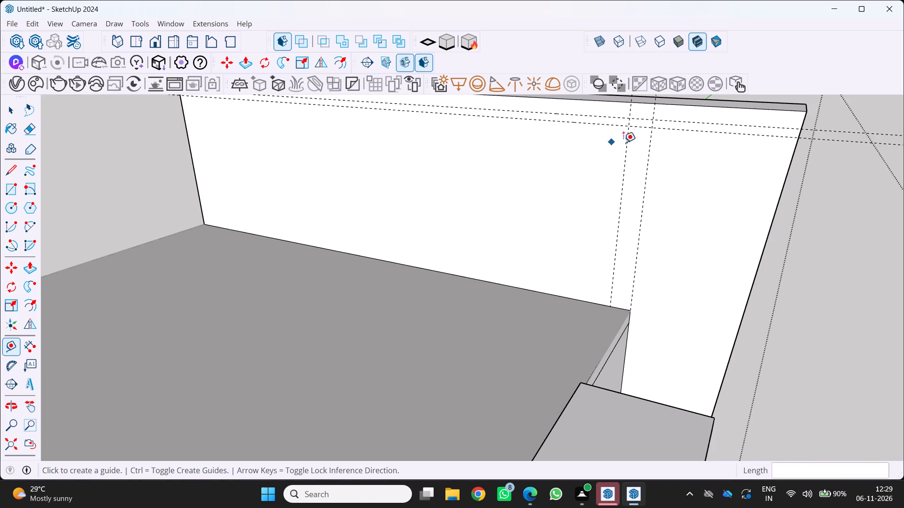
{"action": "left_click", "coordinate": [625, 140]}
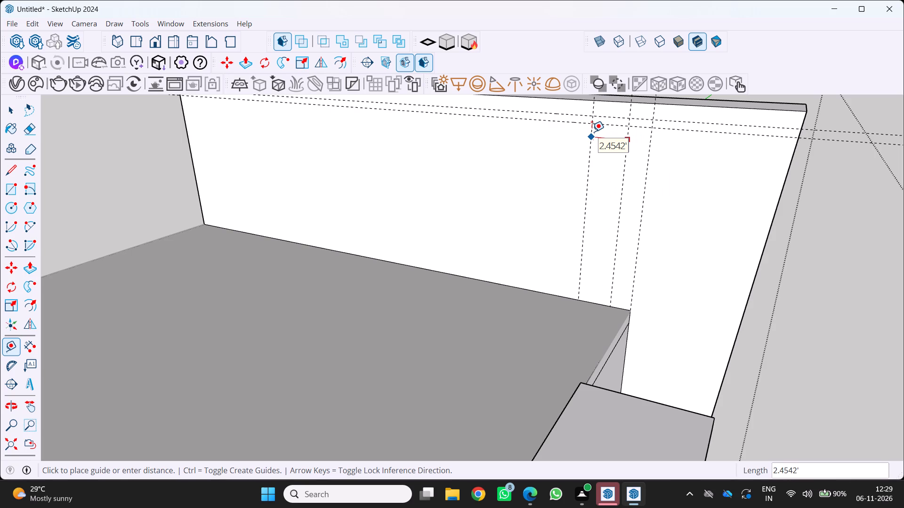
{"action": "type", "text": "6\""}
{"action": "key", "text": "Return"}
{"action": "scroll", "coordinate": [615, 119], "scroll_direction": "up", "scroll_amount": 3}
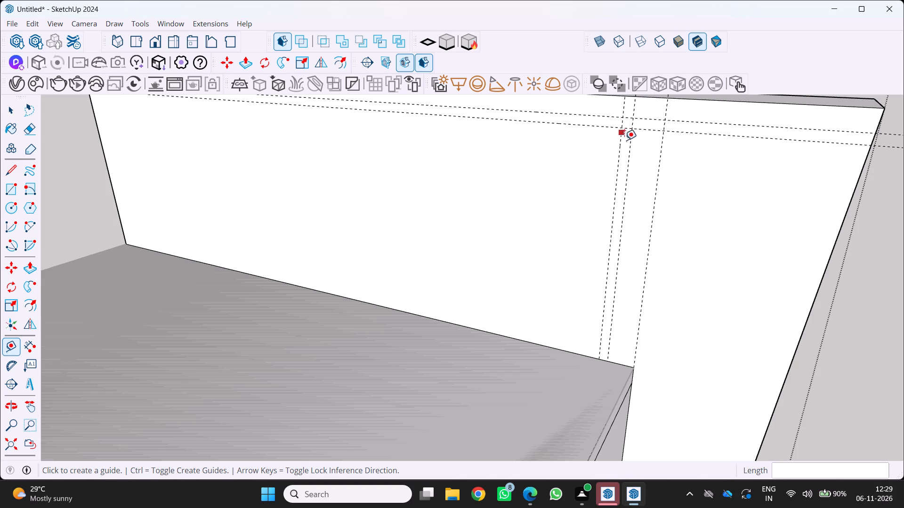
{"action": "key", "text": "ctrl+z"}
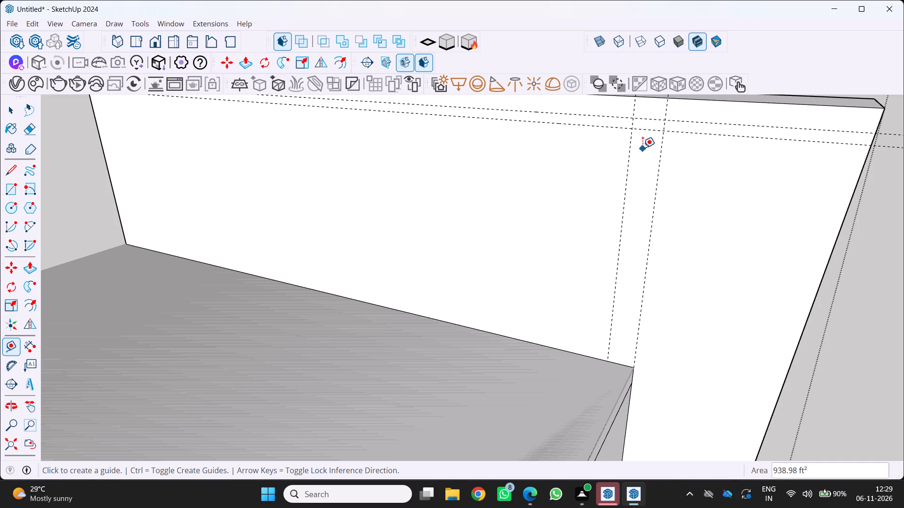
Place a vertical guide 1'3" toward the rear from the rearmost vertical guide on the tall side wall's inner face.
{"action": "left_click", "coordinate": [629, 151]}
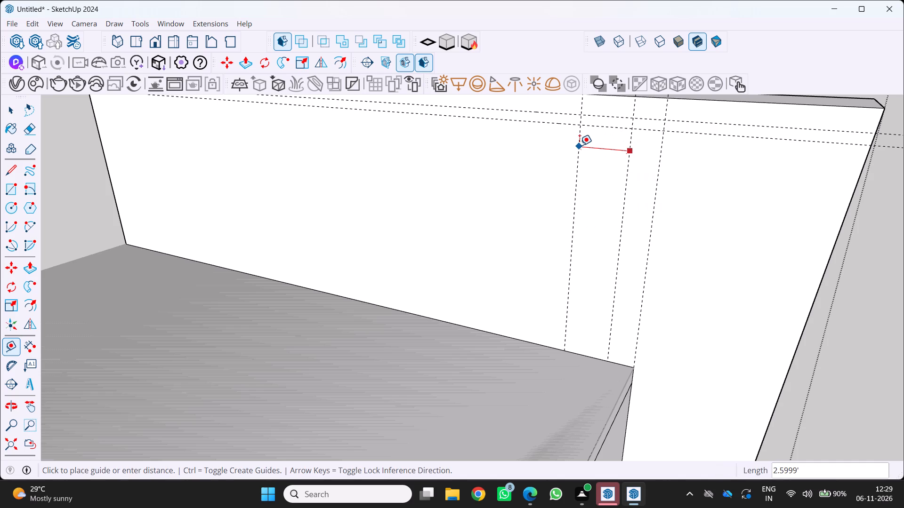
{"action": "type", "text": "1'"}
{"action": "key", "text": "3"}
{"action": "key", "text": "shift+quotedbl"}
{"action": "key", "text": "Return"}
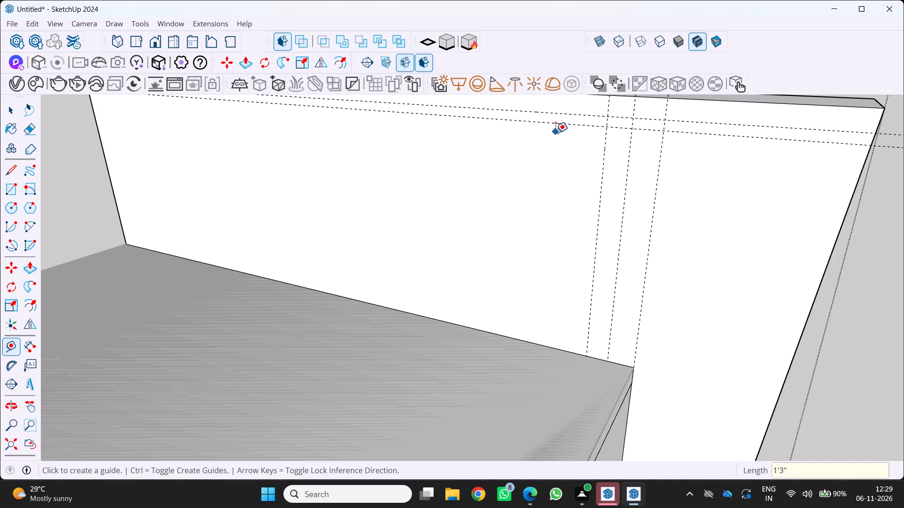
Erase the lower of the two horizontal guides on the tall side wall's inner face.
{"action": "key", "text": "e"}
{"action": "scroll", "coordinate": [545, 151], "scroll_direction": "down", "scroll_amount": 4}
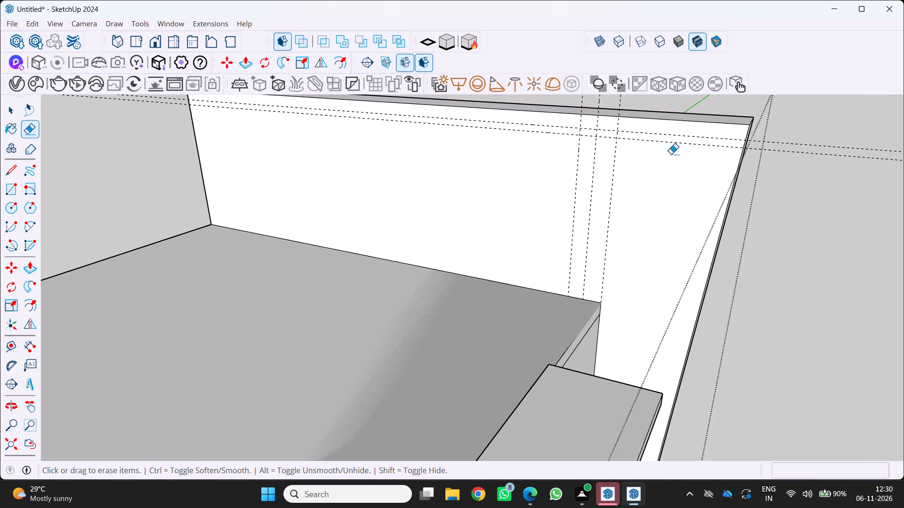
{"action": "scroll", "coordinate": [773, 154], "scroll_direction": "up", "scroll_amount": 2}
{"action": "left_click", "coordinate": [777, 151]}
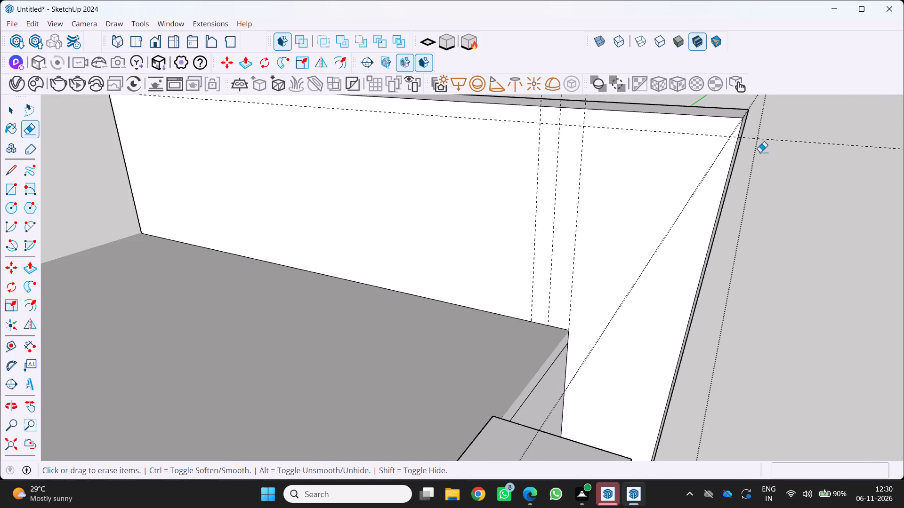
Place a horizontal guide 1'3" below the remaining horizontal guide on the wall's inner face.
{"action": "key", "text": "t"}
{"action": "scroll", "coordinate": [506, 128], "scroll_direction": "up", "scroll_amount": 3}
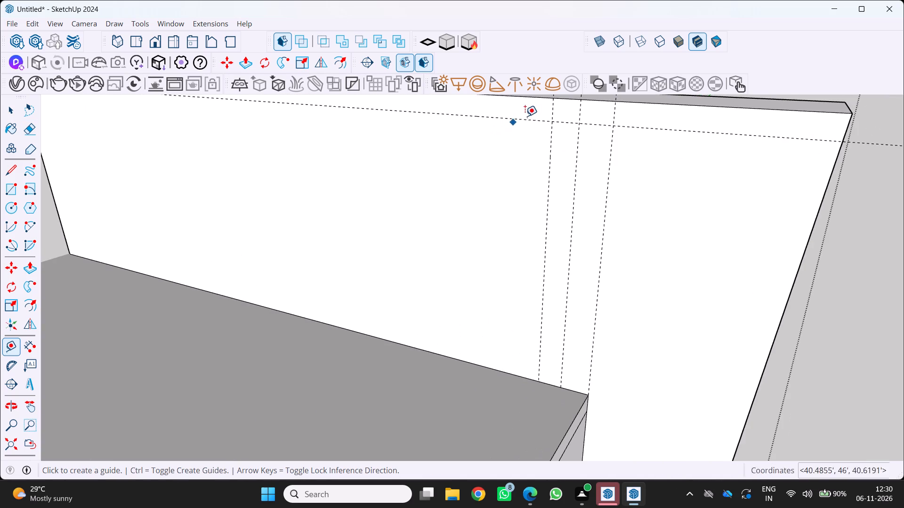
{"action": "left_click", "coordinate": [529, 121]}
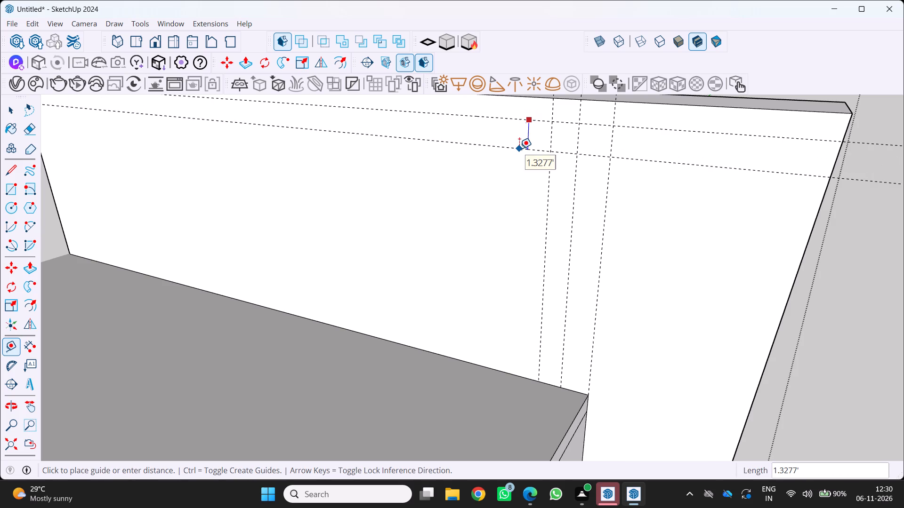
{"action": "type", "text": "1'"}
{"action": "key", "text": "3"}
{"action": "key", "text": "shift+quotedbl"}
{"action": "key", "text": "Return"}
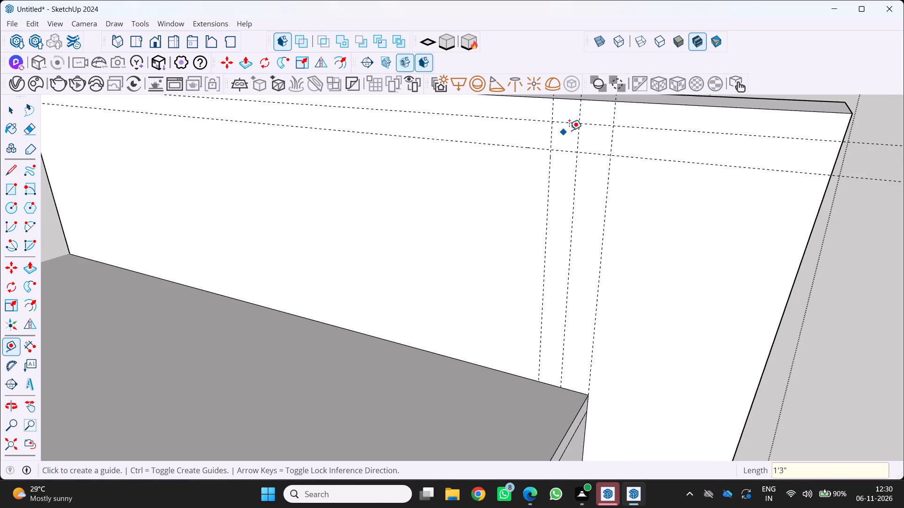
Draw a 1.25' by 1.25' square between the two horizontal guides and the two rearmost vertical guides.
{"action": "scroll", "coordinate": [568, 130], "scroll_direction": "up", "scroll_amount": 1}
{"action": "key", "text": "r"}
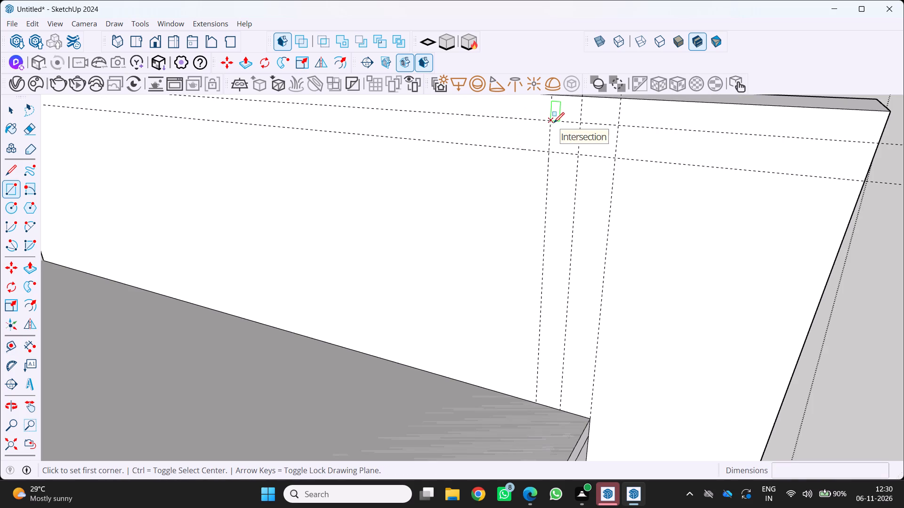
{"action": "left_click", "coordinate": [550, 120]}
{"action": "scroll", "coordinate": [565, 159], "scroll_direction": "up", "scroll_amount": 2}
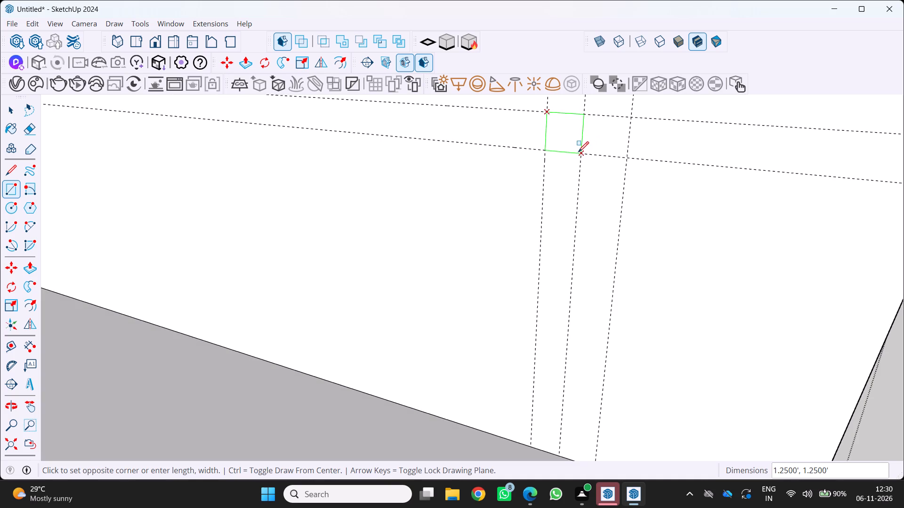
{"action": "left_click", "coordinate": [581, 155]}
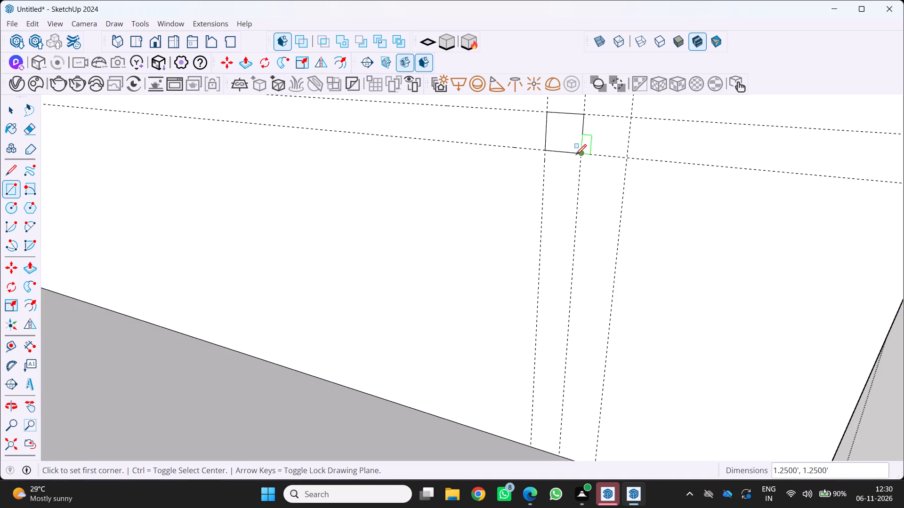
Select the new square's face together with its edges and make it a group.
{"action": "key", "text": "space"}
{"action": "left_click", "coordinate": [557, 144]}
{"action": "right_click", "coordinate": [551, 146]}
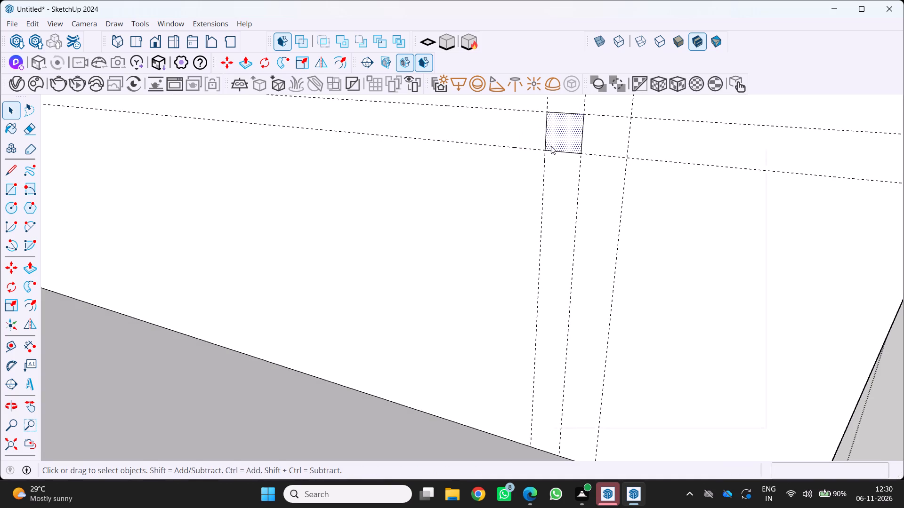
{"action": "left_click", "coordinate": [559, 133]}
{"action": "double_click", "coordinate": [559, 133]}
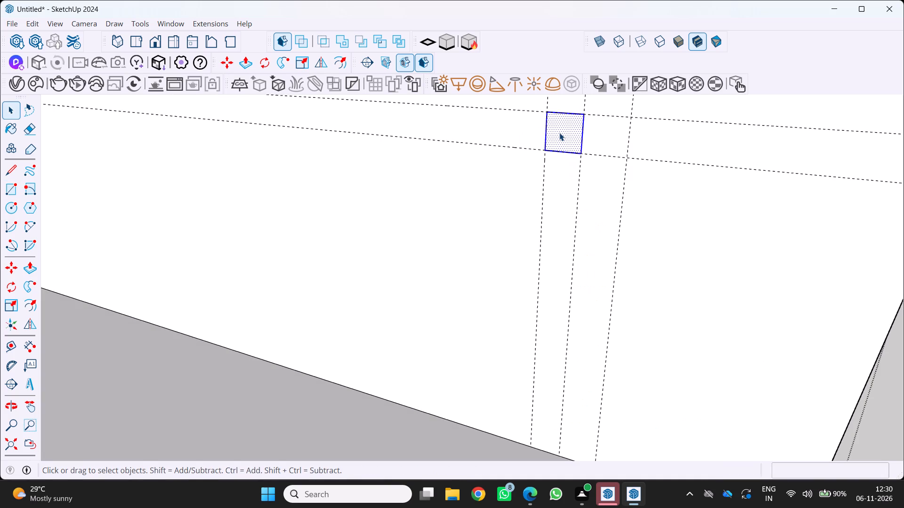
{"action": "right_click", "coordinate": [559, 133]}
{"action": "left_click", "coordinate": [589, 241]}
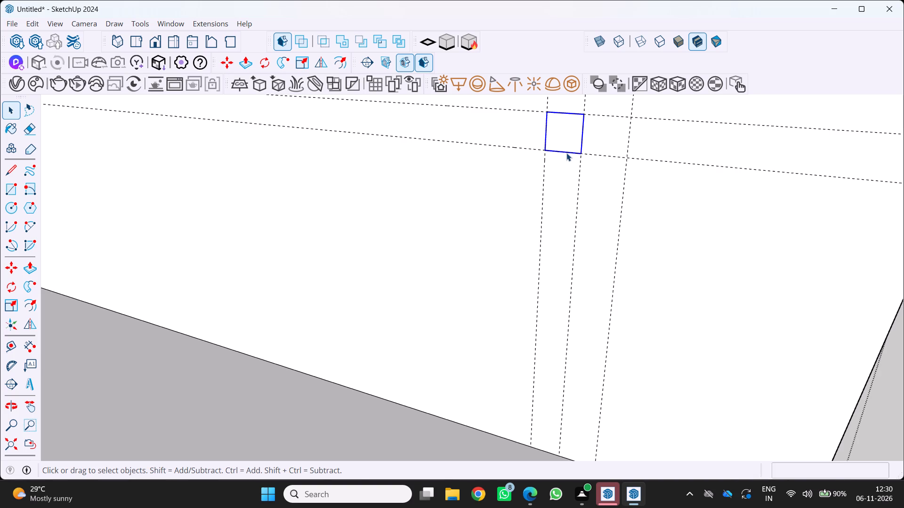
Copy the square group 1'9" toward the rear along the horizontal guides and array it as 10 copies.
{"action": "key", "text": "m"}
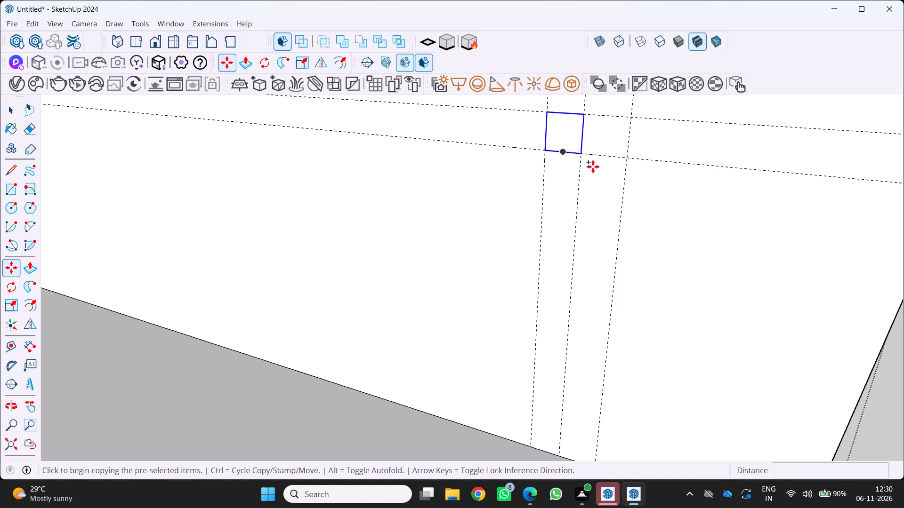
{"action": "scroll", "coordinate": [589, 165], "scroll_direction": "up", "scroll_amount": 1}
{"action": "left_click", "coordinate": [583, 153]}
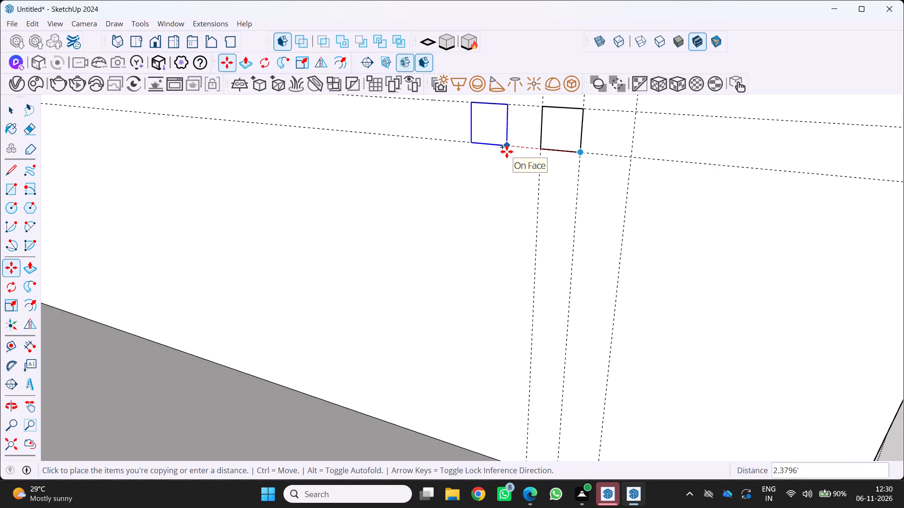
{"action": "type", "text": "1'"}
{"action": "type", "text": "9\""}
{"action": "key", "text": "Return"}
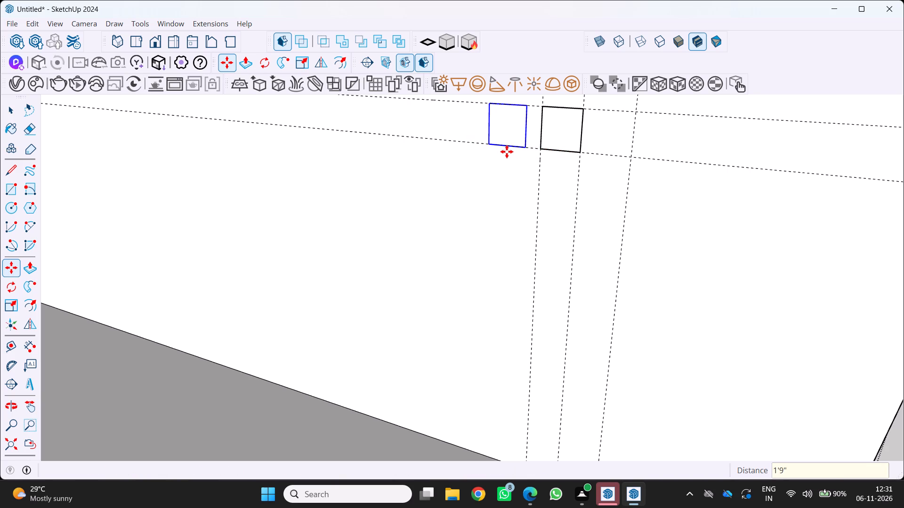
{"action": "type", "text": "10"}
{"action": "key", "text": "x"}
{"action": "key", "text": "Return"}
Erase the two rearmost squares of the row and both horizontal guides on the wall.
{"action": "scroll", "coordinate": [514, 163], "scroll_direction": "down", "scroll_amount": 4}
{"action": "middle_click_drag", "start_coordinate": [519, 172], "coordinate": [536, 162]}
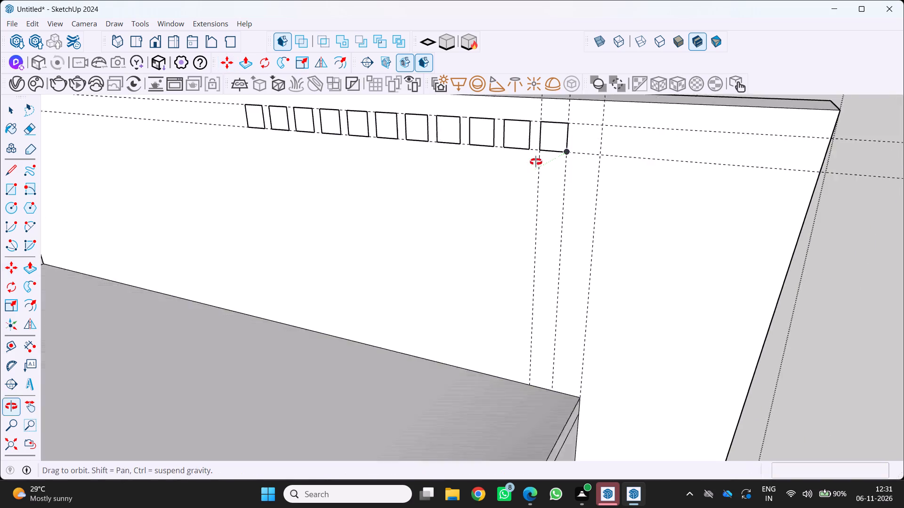
{"action": "middle_click_drag", "start_coordinate": [536, 162], "coordinate": [566, 152]}
{"action": "middle_click", "coordinate": [566, 152]}
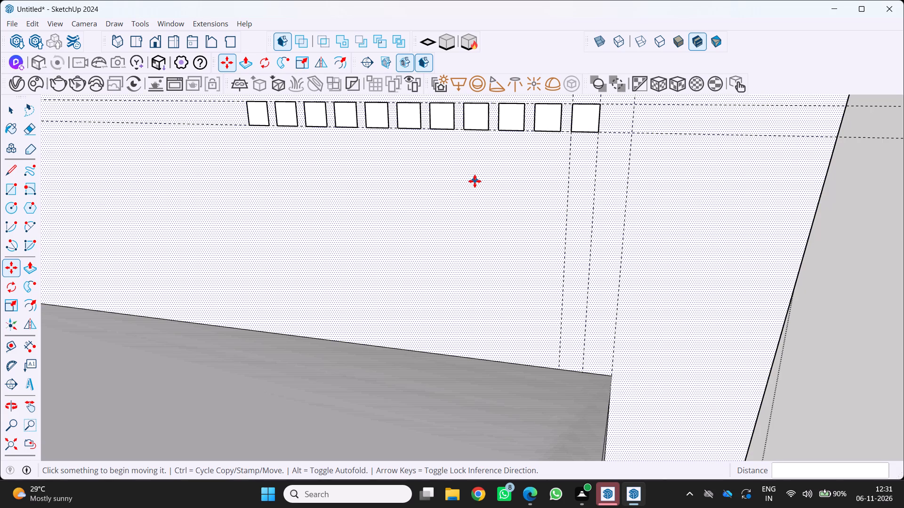
{"action": "key", "text": "space"}
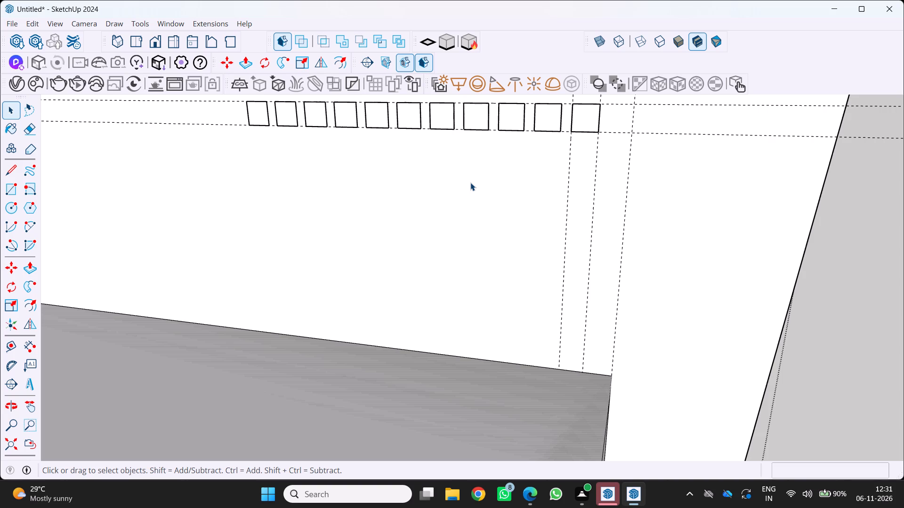
{"action": "scroll", "coordinate": [335, 176], "scroll_direction": "down", "scroll_amount": 4}
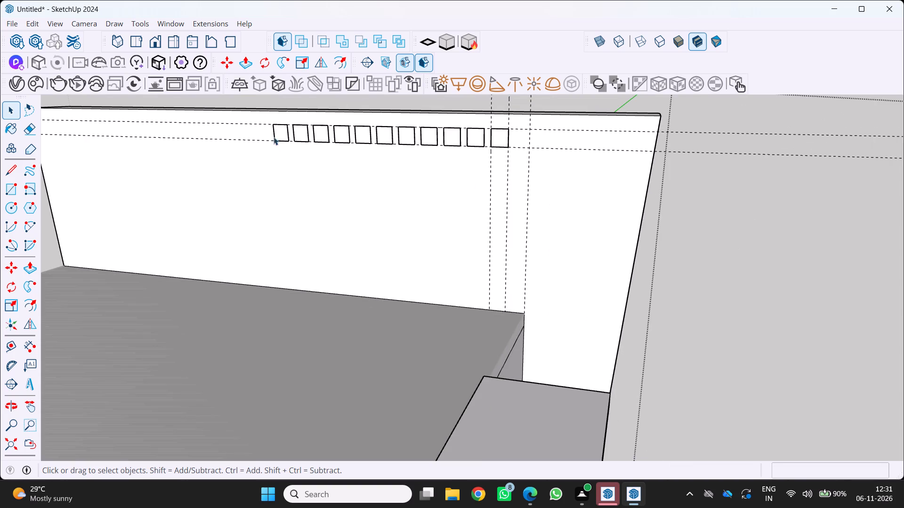
{"action": "scroll", "coordinate": [272, 133], "scroll_direction": "down", "scroll_amount": 1}
{"action": "middle_click_drag", "start_coordinate": [272, 133], "coordinate": [316, 143]}
{"action": "middle_click", "coordinate": [316, 143]}
{"action": "key", "text": "e"}
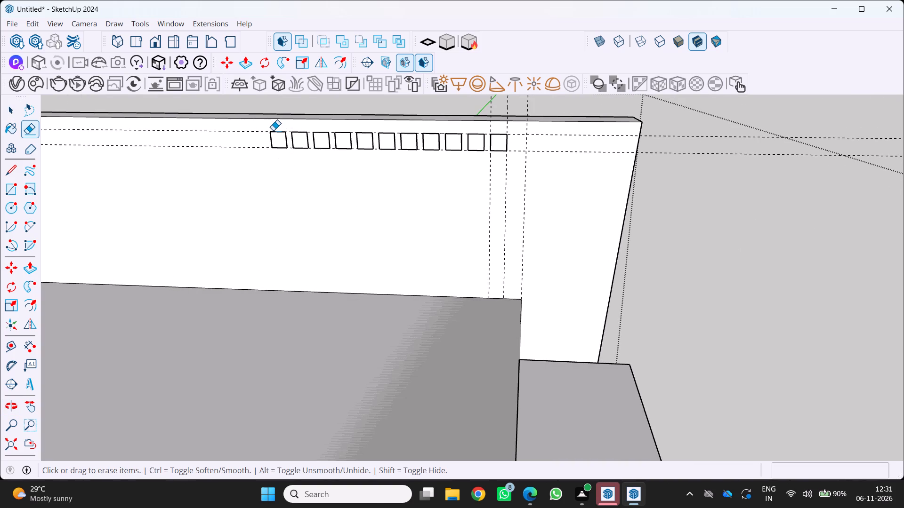
{"action": "left_click_drag", "start_coordinate": [273, 130], "coordinate": [275, 139]}
{"action": "left_click_drag", "start_coordinate": [275, 146], "coordinate": [275, 151]}
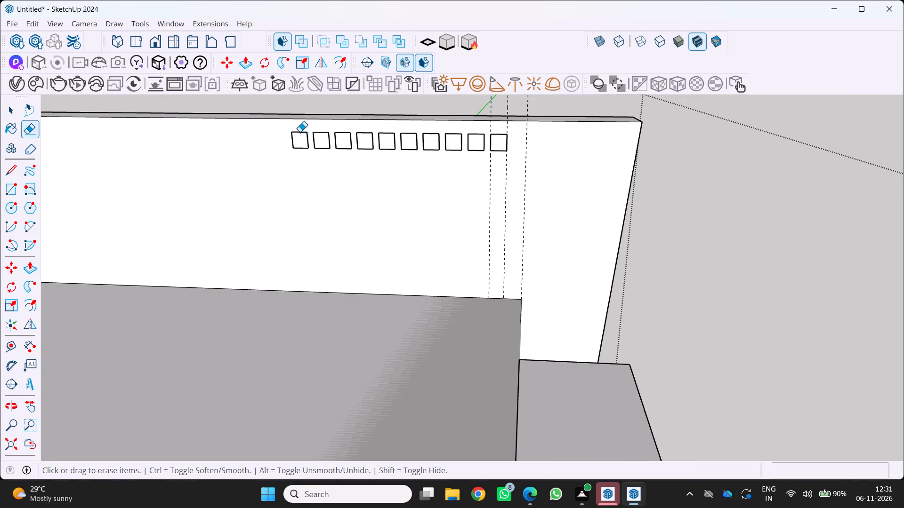
{"action": "left_click_drag", "start_coordinate": [300, 131], "coordinate": [302, 153]}
Erase one more square at the rear end of the row on the wall.
{"action": "scroll", "coordinate": [399, 195], "scroll_direction": "down", "scroll_amount": 4}
{"action": "middle_click_drag", "start_coordinate": [393, 197], "coordinate": [372, 151]}
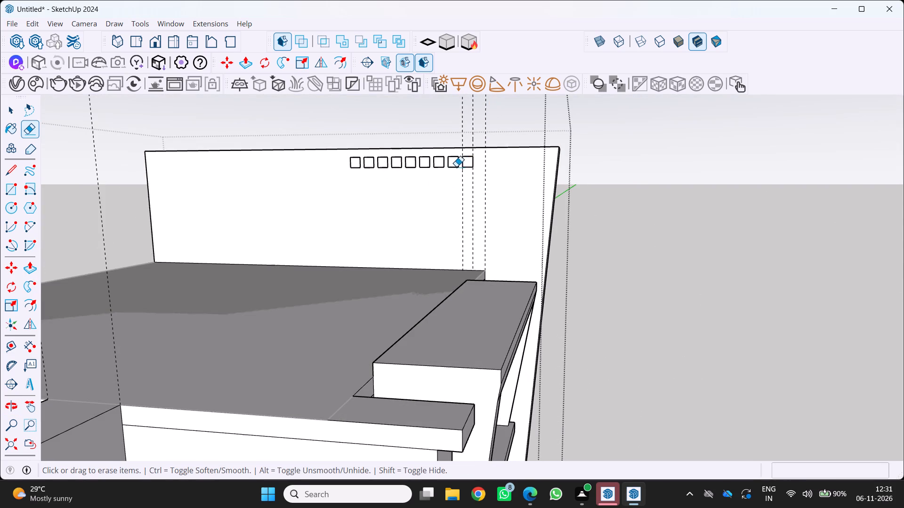
{"action": "scroll", "coordinate": [456, 167], "scroll_direction": "up", "scroll_amount": 3}
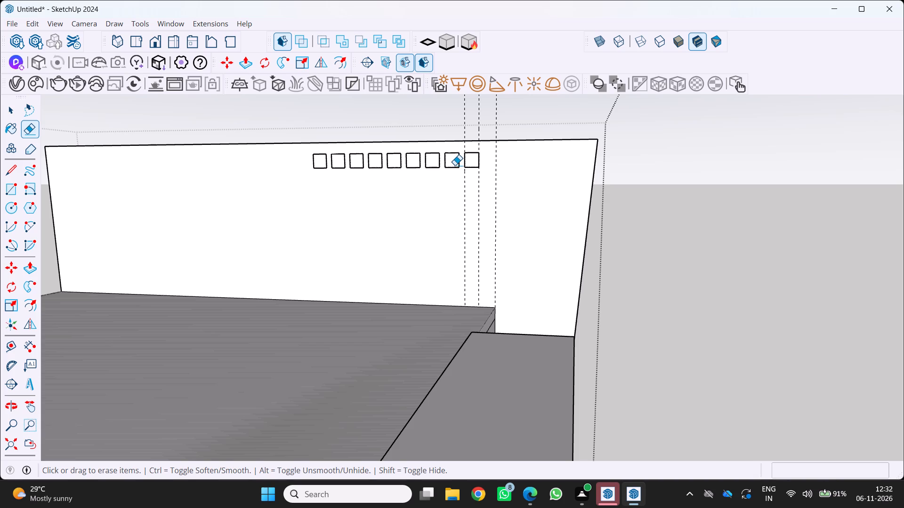
{"action": "scroll", "coordinate": [439, 179], "scroll_direction": "down", "scroll_amount": 1}
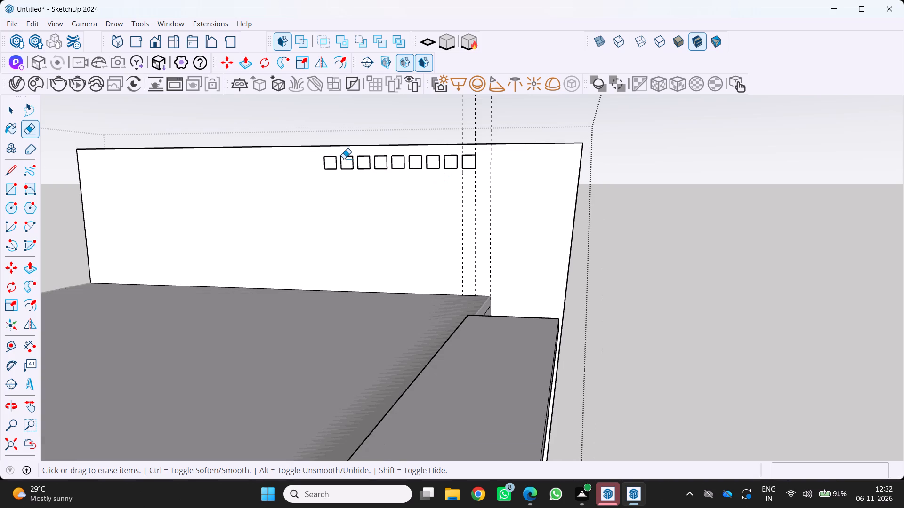
{"action": "key", "text": "e"}
{"action": "left_click_drag", "start_coordinate": [332, 157], "coordinate": [327, 184]}
Erase the three vertical guides crossing the front end of the row of squares.
{"action": "left_click_drag", "start_coordinate": [443, 119], "coordinate": [515, 121]}
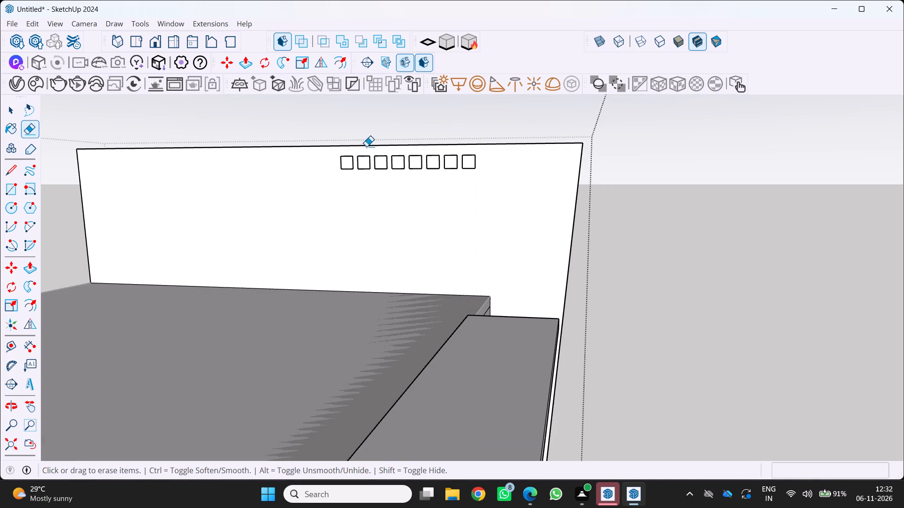
Open the group of the end square nearest the wall's edge and push/pull its face out 1'3".
{"action": "middle_click_drag", "start_coordinate": [412, 185], "coordinate": [380, 231]}
{"action": "scroll", "coordinate": [445, 181], "scroll_direction": "up", "scroll_amount": 3}
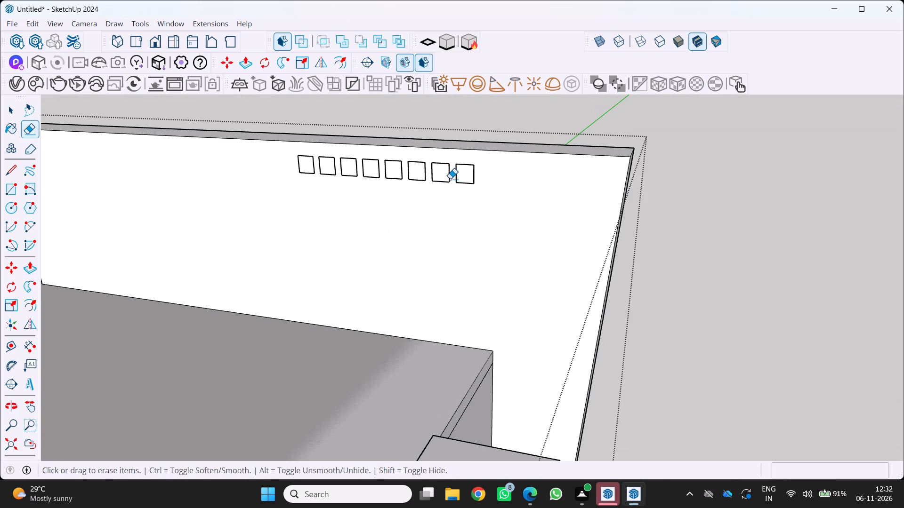
{"action": "key", "text": "p"}
{"action": "left_click", "coordinate": [465, 171]}
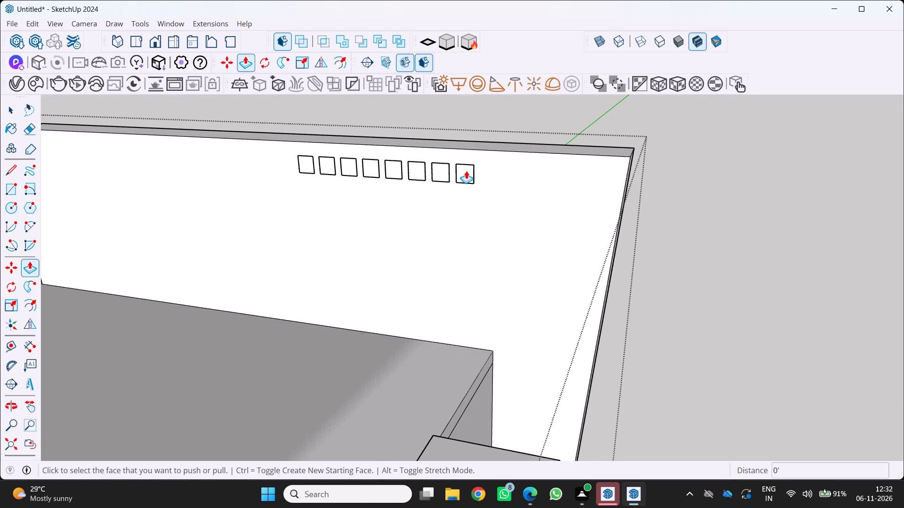
{"action": "key", "text": "space"}
{"action": "left_click", "coordinate": [463, 173]}
{"action": "double_click", "coordinate": [463, 173]}
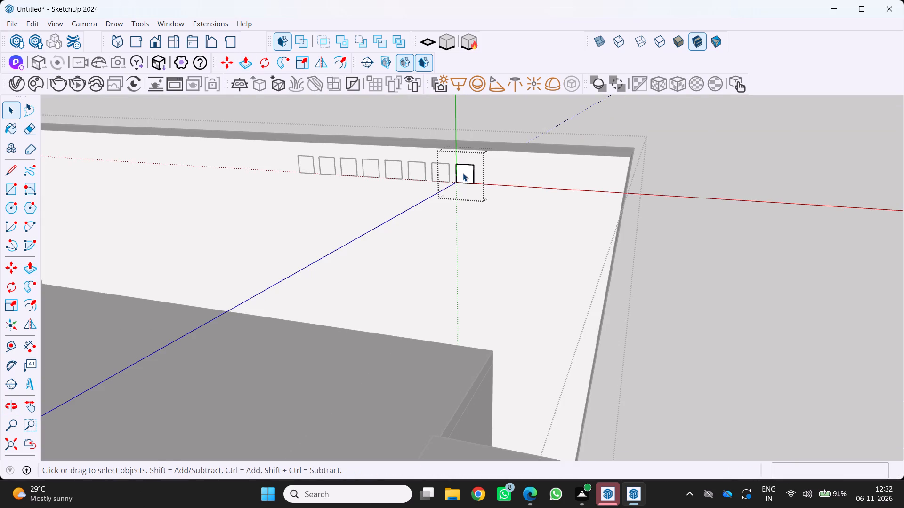
{"action": "key", "text": "p"}
{"action": "left_click", "coordinate": [462, 172]}
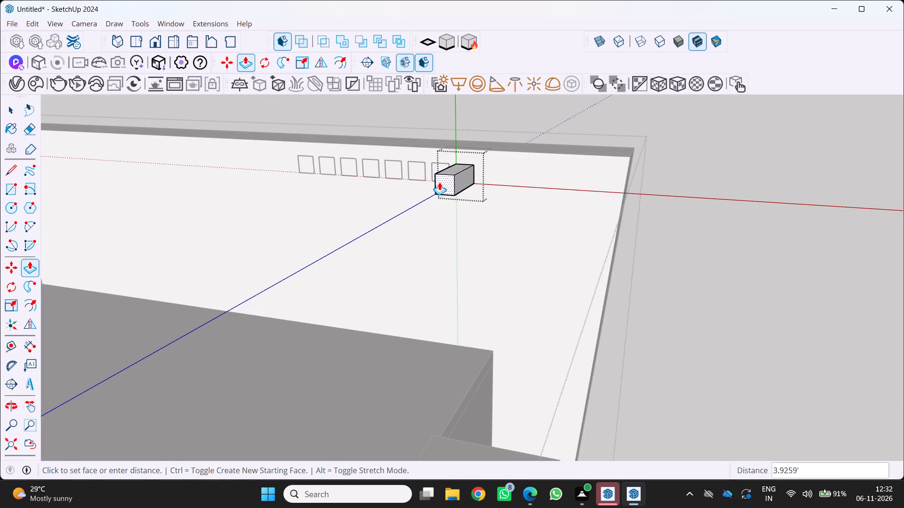
{"action": "type", "text": "1'"}
{"action": "type", "text": "3\""}
{"action": "key", "text": "Return"}
Open the second square's group in the row and pull its face out 1'3", level with the first box.
{"action": "scroll", "coordinate": [469, 186], "scroll_direction": "up", "scroll_amount": 1}
{"action": "middle_click_drag", "start_coordinate": [466, 180], "coordinate": [453, 203]}
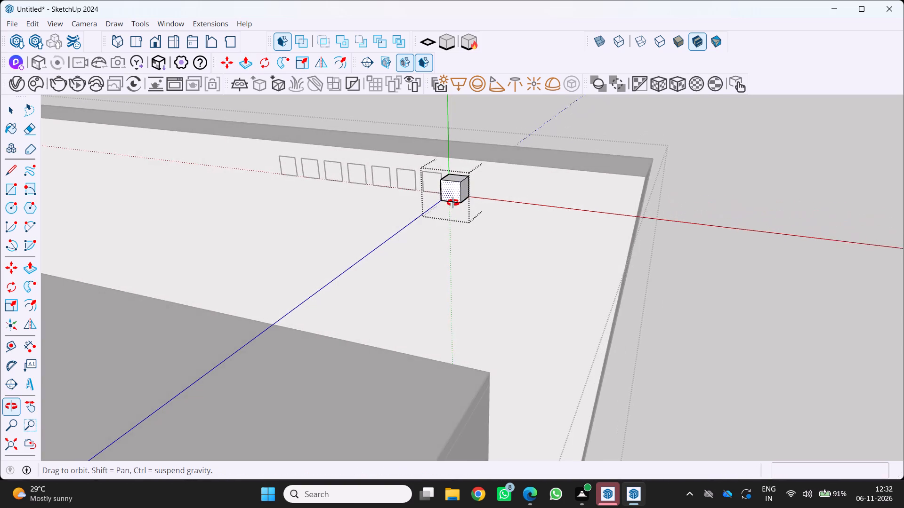
{"action": "middle_click_drag", "start_coordinate": [453, 203], "coordinate": [425, 236]}
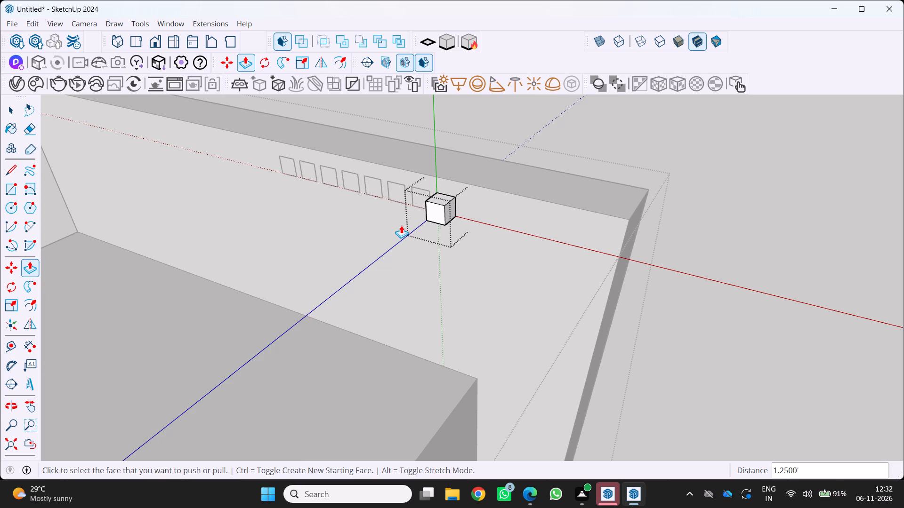
{"action": "scroll", "coordinate": [405, 228], "scroll_direction": "up", "scroll_amount": 2}
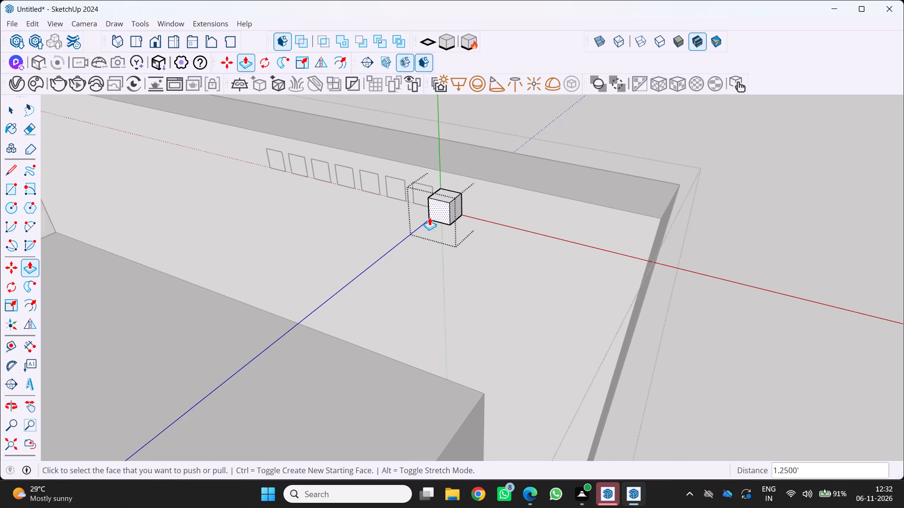
{"action": "scroll", "coordinate": [429, 217], "scroll_direction": "up", "scroll_amount": 1}
{"action": "middle_click_drag", "start_coordinate": [412, 215], "coordinate": [282, 254]}
{"action": "scroll", "coordinate": [375, 233], "scroll_direction": "up", "scroll_amount": 3}
{"action": "middle_click_drag", "start_coordinate": [338, 230], "coordinate": [579, 202]}
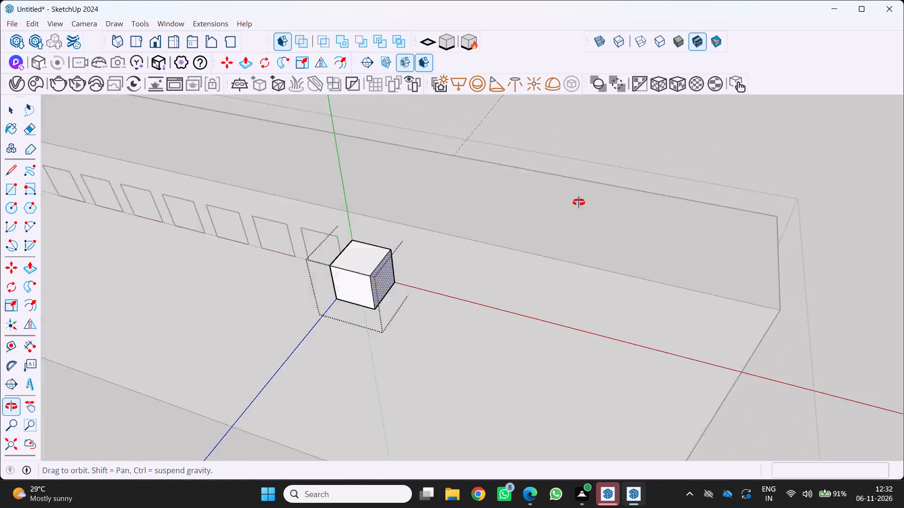
{"action": "middle_click_drag", "start_coordinate": [579, 202], "coordinate": [579, 201]}
{"action": "scroll", "coordinate": [378, 251], "scroll_direction": "down", "scroll_amount": 3}
{"action": "key", "text": "space"}
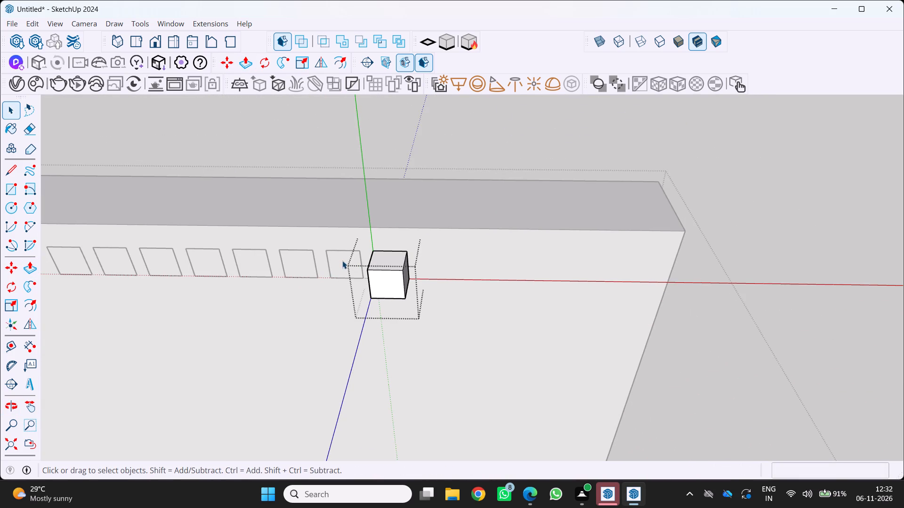
{"action": "scroll", "coordinate": [348, 267], "scroll_direction": "up", "scroll_amount": 2}
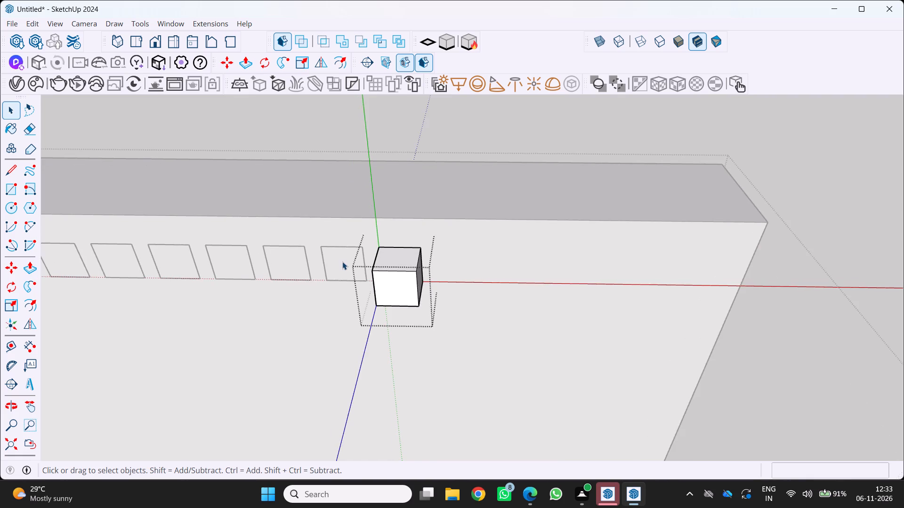
{"action": "triple_click", "coordinate": [340, 262]}
{"action": "triple_click", "coordinate": [340, 262]}
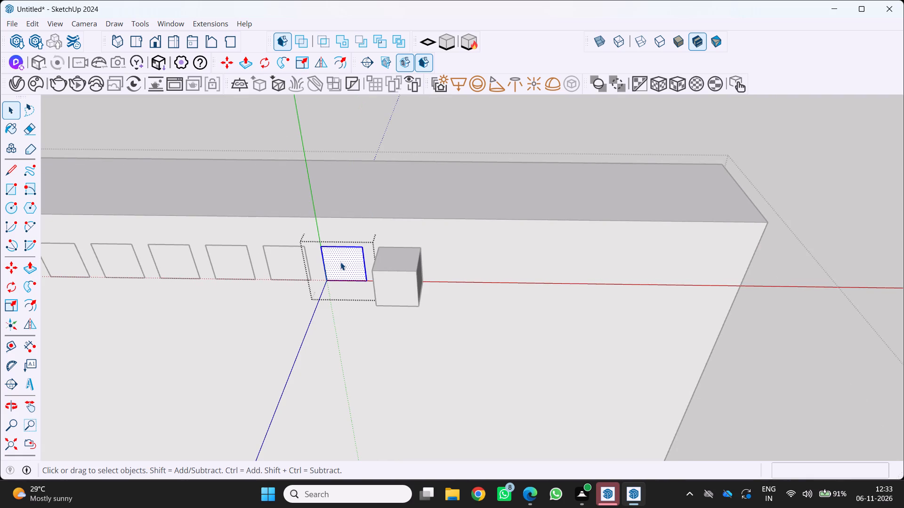
{"action": "triple_click", "coordinate": [340, 262]}
{"action": "triple_click", "coordinate": [340, 262]}
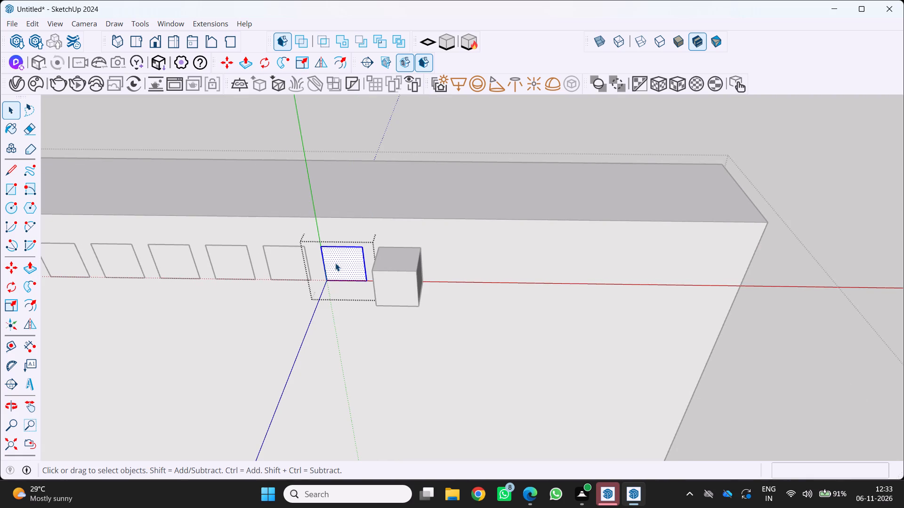
{"action": "key", "text": "p"}
{"action": "left_click", "coordinate": [334, 260]}
{"action": "left_click", "coordinate": [382, 284]}
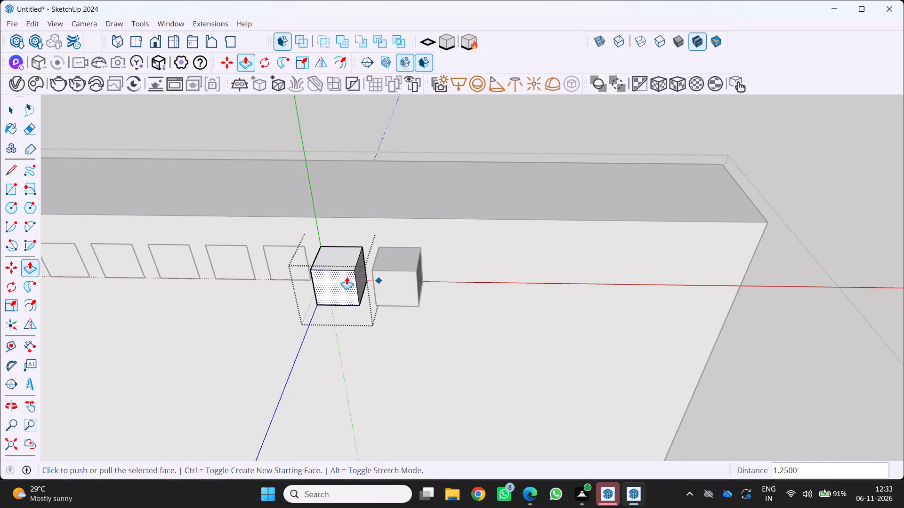
Open the third square's group in the row and pull its face out 1'3", level with the second box.
{"action": "key", "text": "space"}
{"action": "left_click", "coordinate": [288, 263]}
{"action": "double_click", "coordinate": [284, 266]}
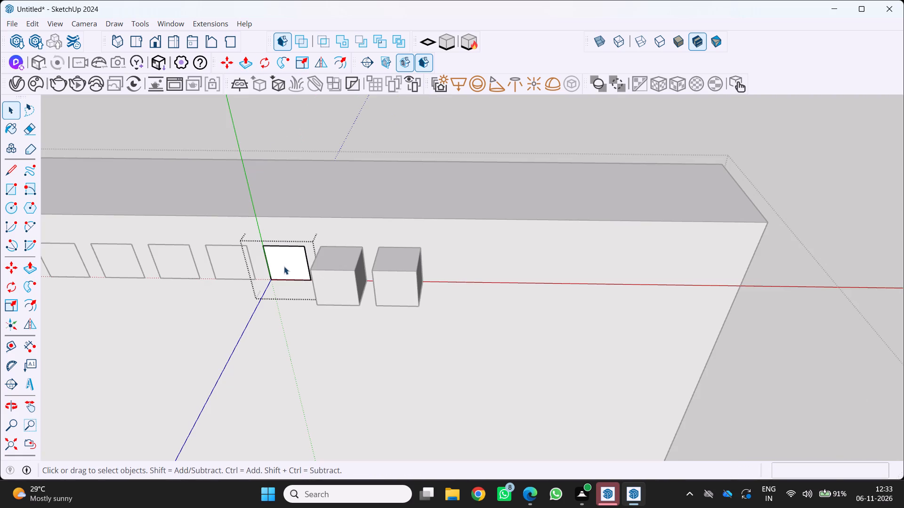
{"action": "left_click", "coordinate": [284, 266]}
{"action": "key", "text": "p"}
{"action": "left_click", "coordinate": [285, 265]}
{"action": "left_click", "coordinate": [337, 292]}
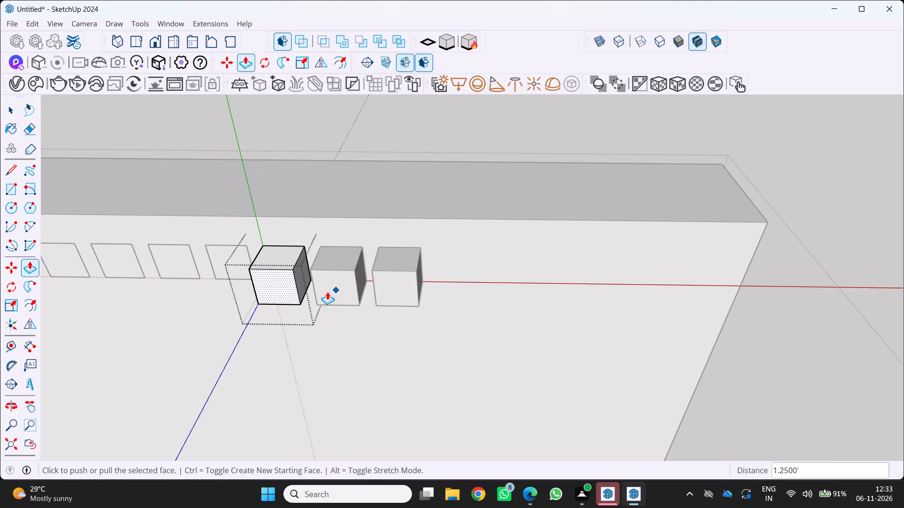
{"action": "left_click", "coordinate": [224, 270]}
{"action": "key", "text": "space"}
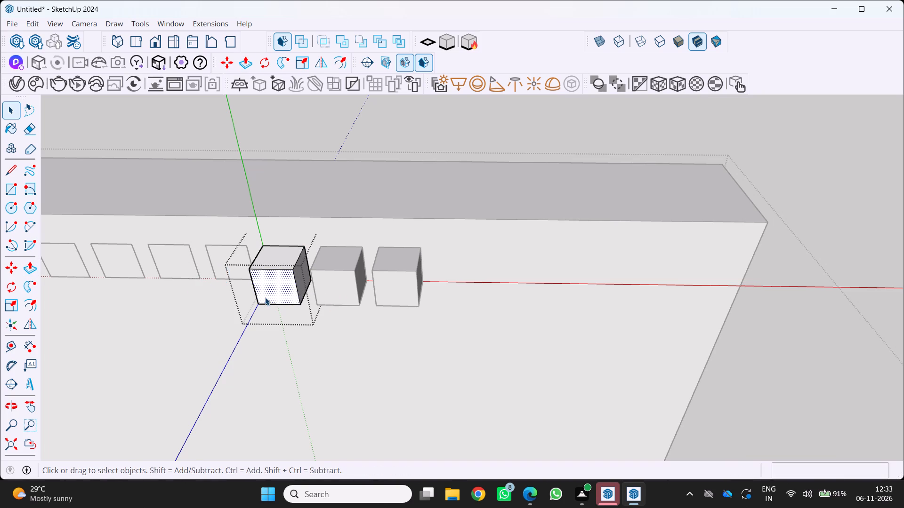
{"action": "key", "text": "ctrl+z"}
{"action": "key", "text": "p"}
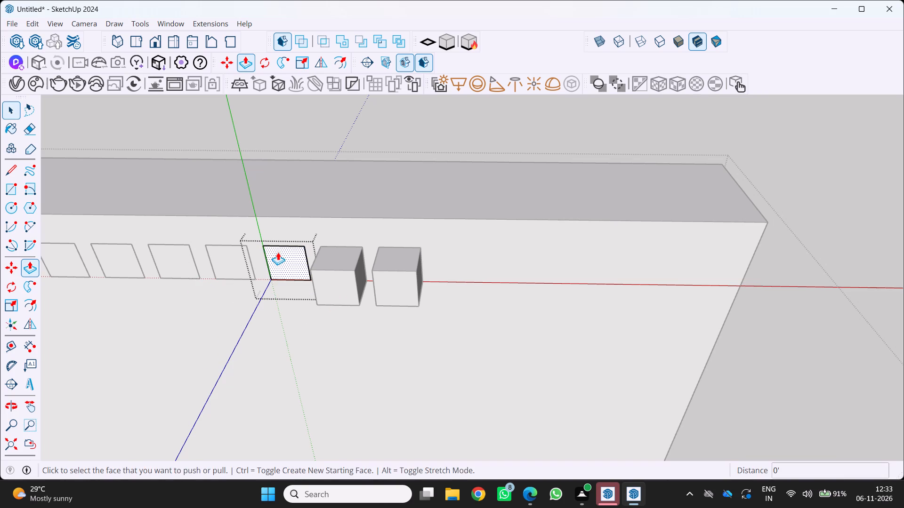
{"action": "left_click", "coordinate": [277, 248]}
{"action": "left_click_drag", "start_coordinate": [330, 281], "coordinate": [324, 281]}
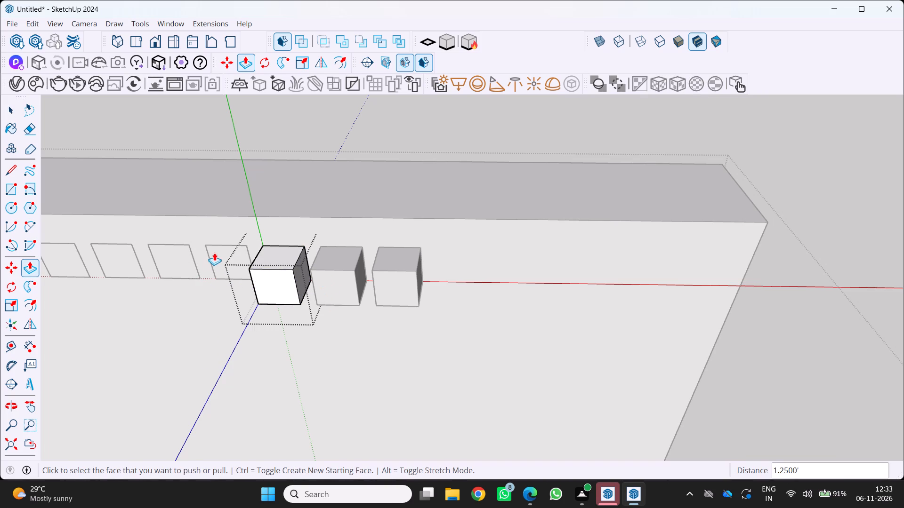
Open the fourth square's group in the row and pull its face out 1'3", level with the third box.
{"action": "key", "text": "space"}
{"action": "double_click", "coordinate": [217, 258]}
{"action": "key", "text": "p"}
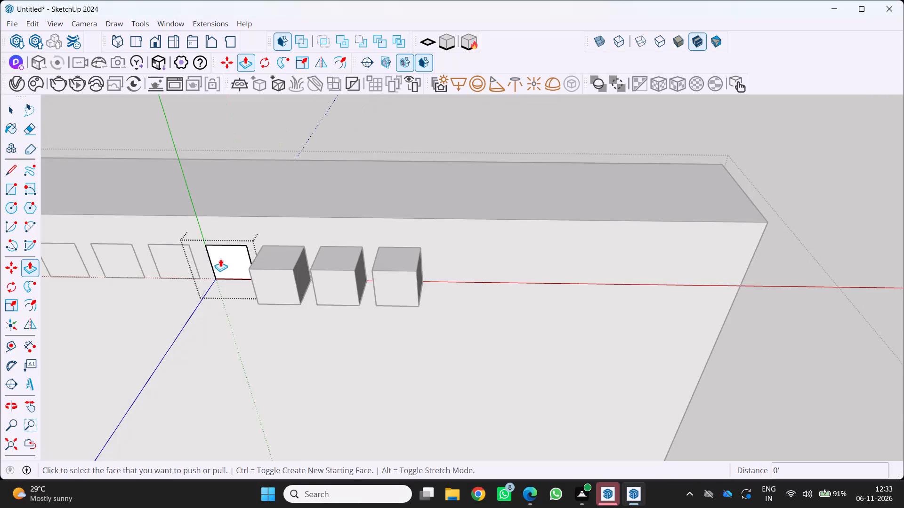
{"action": "left_click", "coordinate": [221, 258]}
{"action": "left_click", "coordinate": [280, 286]}
Open the fifth square's group in the row and pull its face out 1'3", level with the fourth box.
{"action": "middle_click_drag", "start_coordinate": [165, 287], "coordinate": [167, 286]}
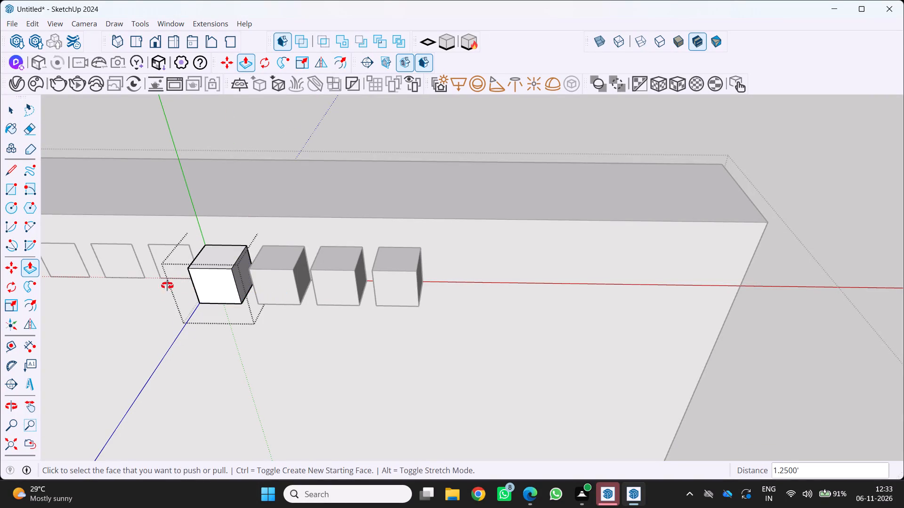
{"action": "middle_click_drag", "start_coordinate": [167, 286], "coordinate": [253, 273]}
{"action": "key", "text": "space"}
{"action": "left_click", "coordinate": [201, 295]}
{"action": "left_click", "coordinate": [202, 295]}
{"action": "left_click", "coordinate": [206, 297]}
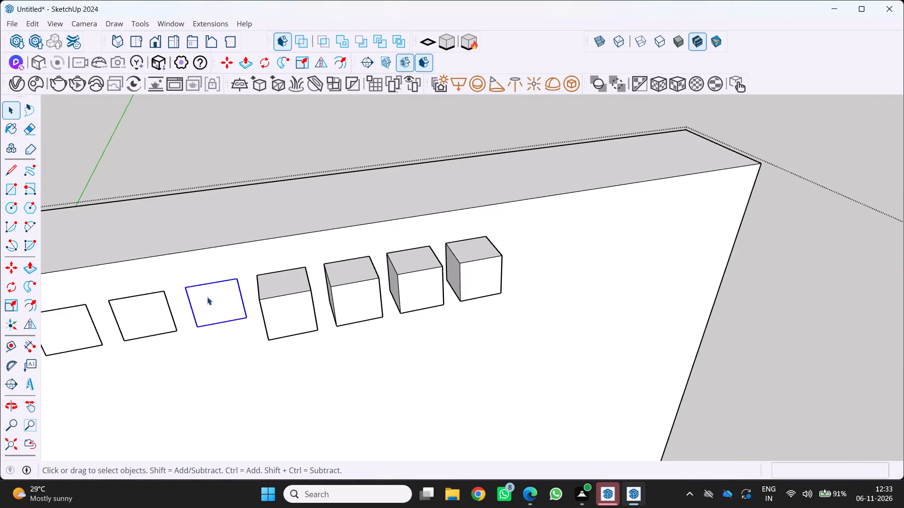
{"action": "left_click", "coordinate": [207, 297]}
{"action": "key", "text": "p"}
{"action": "left_click", "coordinate": [206, 294]}
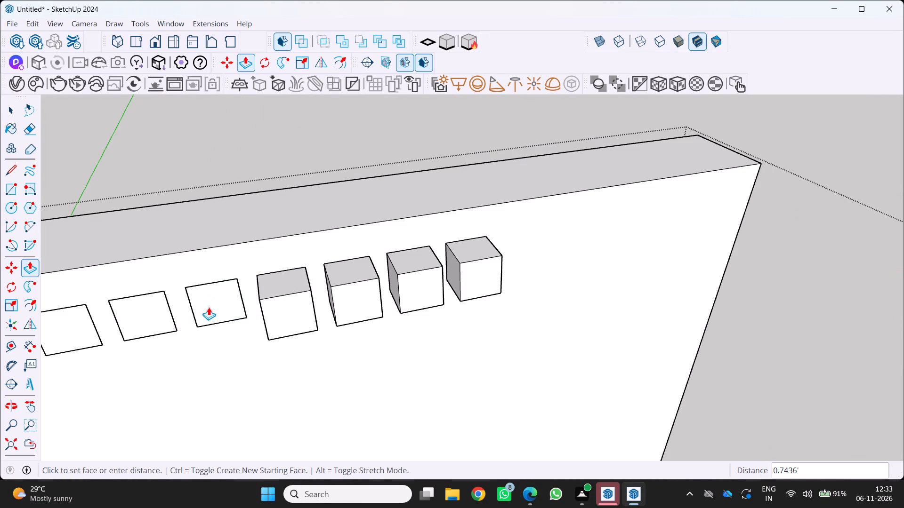
{"action": "left_click", "coordinate": [209, 308]}
{"action": "left_click", "coordinate": [209, 303]}
{"action": "key", "text": "space"}
{"action": "triple_click", "coordinate": [209, 302]}
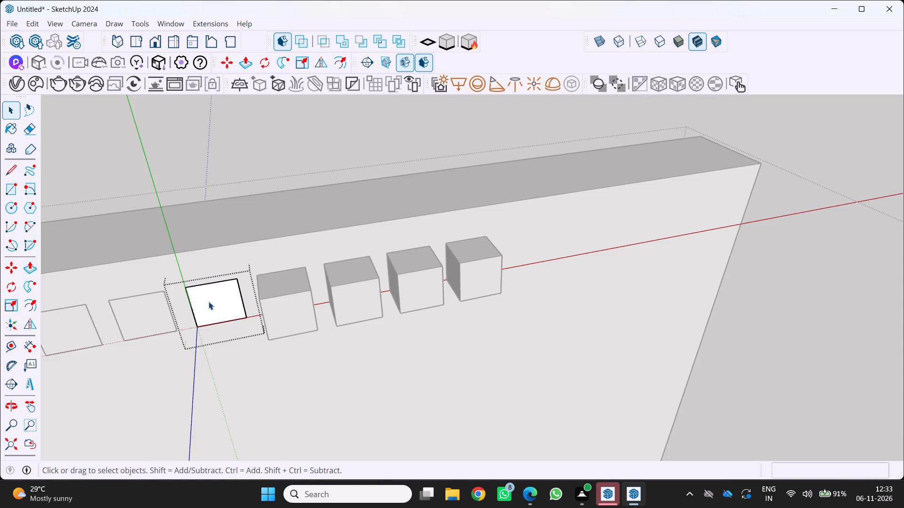
{"action": "key", "text": "p"}
{"action": "left_click", "coordinate": [209, 301]}
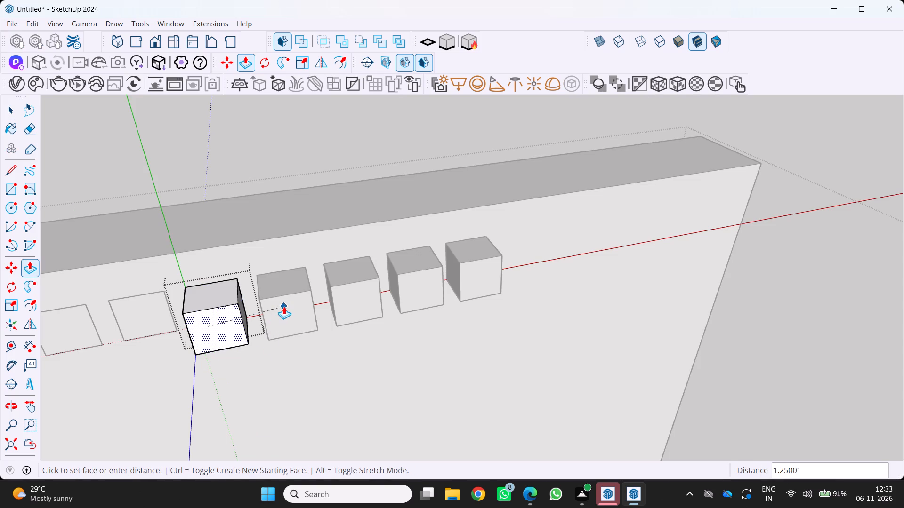
{"action": "left_click", "coordinate": [284, 305]}
Open the sixth square's group in the row and pull its face out level with the fifth box.
{"action": "middle_click_drag", "start_coordinate": [142, 334], "coordinate": [242, 296]}
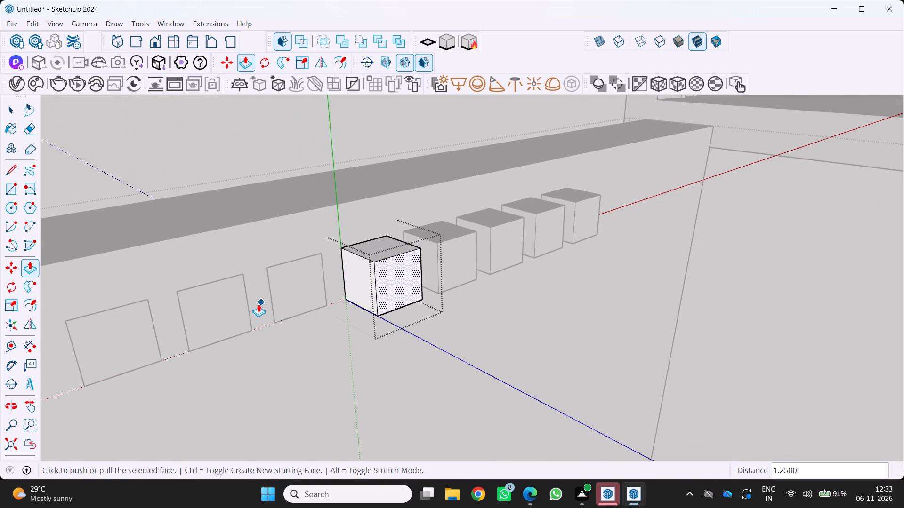
{"action": "scroll", "coordinate": [255, 306], "scroll_direction": "down", "scroll_amount": 4}
{"action": "middle_click_drag", "start_coordinate": [252, 309], "coordinate": [139, 314]}
{"action": "middle_click", "coordinate": [138, 314]}
{"action": "scroll", "coordinate": [136, 302], "scroll_direction": "down", "scroll_amount": 4}
{"action": "middle_click_drag", "start_coordinate": [142, 299], "coordinate": [0, 311]}
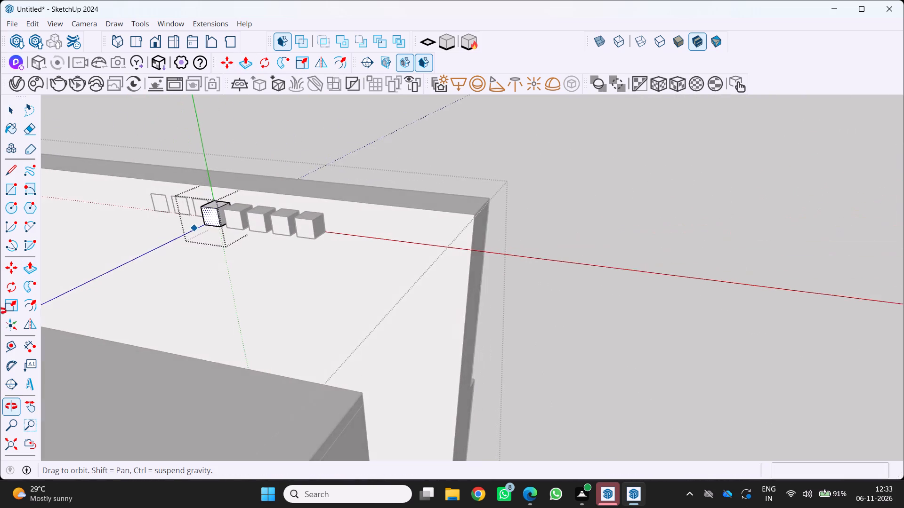
{"action": "middle_click_drag", "start_coordinate": [0, 311], "coordinate": [188, 295]}
{"action": "middle_click", "coordinate": [188, 295]}
{"action": "scroll", "coordinate": [171, 293], "scroll_direction": "down", "scroll_amount": 3}
{"action": "key", "text": "space"}
{"action": "left_click_drag", "start_coordinate": [169, 297], "coordinate": [169, 293]}
{"action": "double_click", "coordinate": [167, 286]}
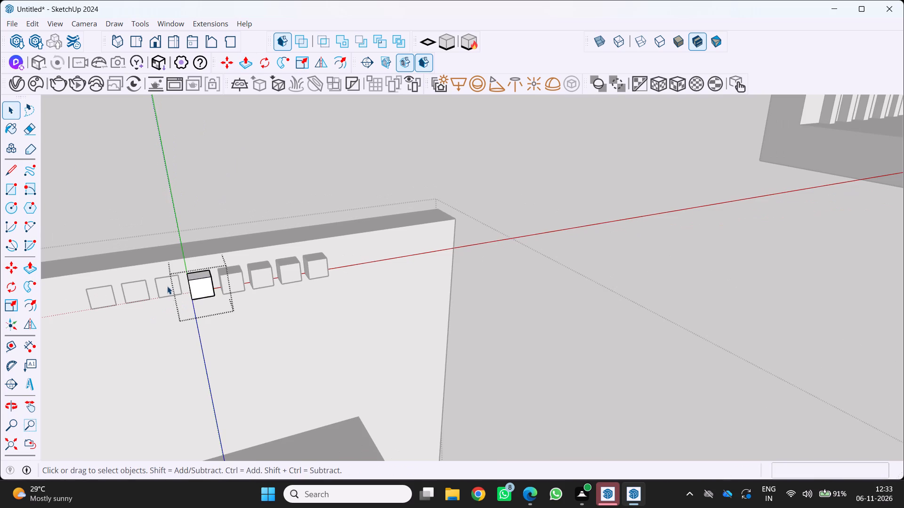
{"action": "key", "text": "p"}
{"action": "left_click", "coordinate": [168, 286]}
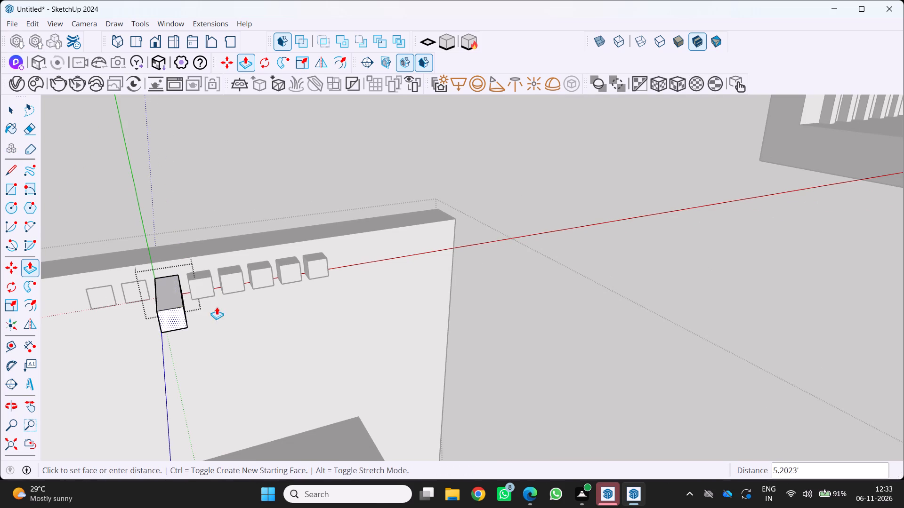
{"action": "left_click", "coordinate": [194, 288]}
Open the seventh square's group in the row and pull its face out 1'3", level with the sixth box.
{"action": "key", "text": "space"}
{"action": "key", "text": "space"}
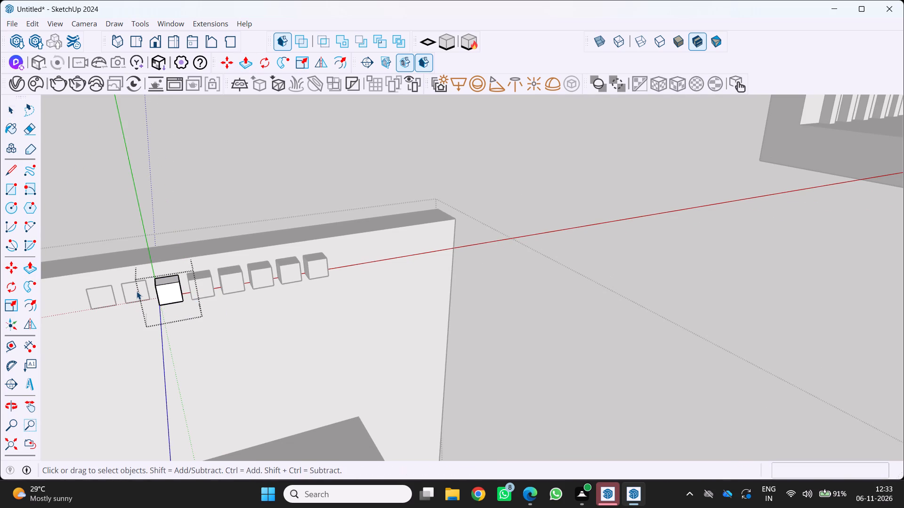
{"action": "left_click", "coordinate": [137, 291]}
{"action": "double_click", "coordinate": [137, 291]}
{"action": "key", "text": "p"}
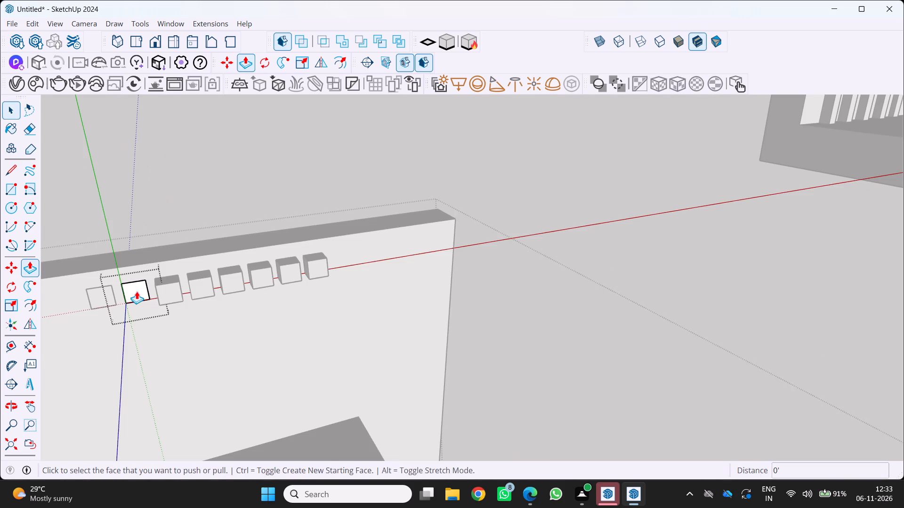
{"action": "left_click", "coordinate": [137, 291]}
{"action": "left_click", "coordinate": [168, 301]}
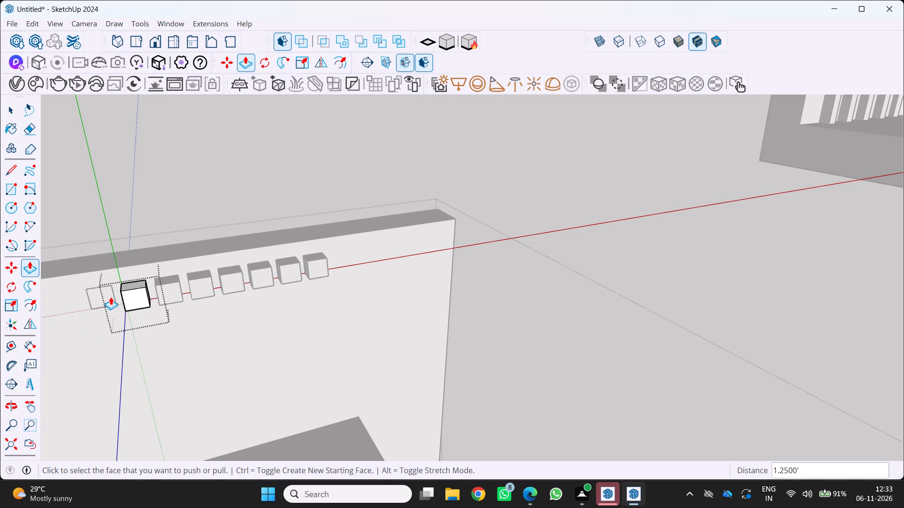
Open the eighth and last square's group in the row and pull its face out 1'3", level with the seventh box.
{"action": "key", "text": "space"}
{"action": "left_click", "coordinate": [99, 303]}
{"action": "double_click", "coordinate": [99, 303]}
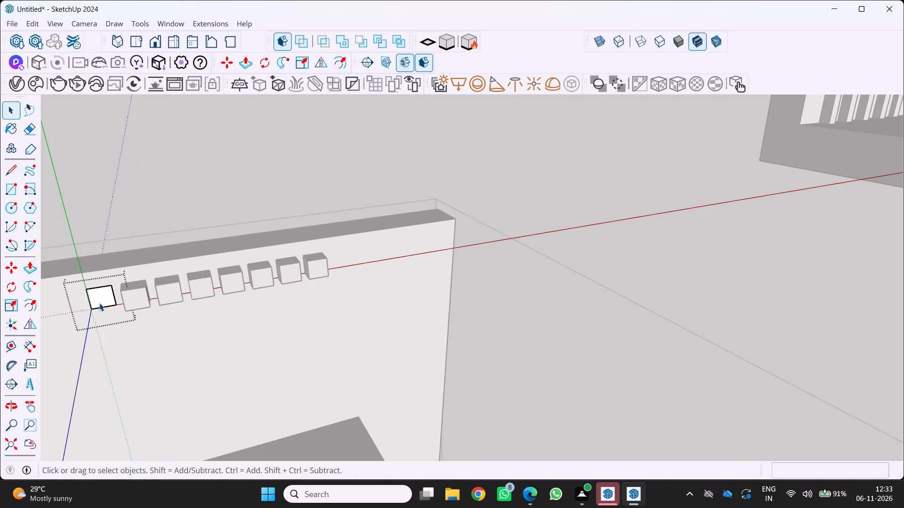
{"action": "key", "text": "p"}
{"action": "left_click", "coordinate": [99, 302]}
{"action": "left_click", "coordinate": [136, 300]}
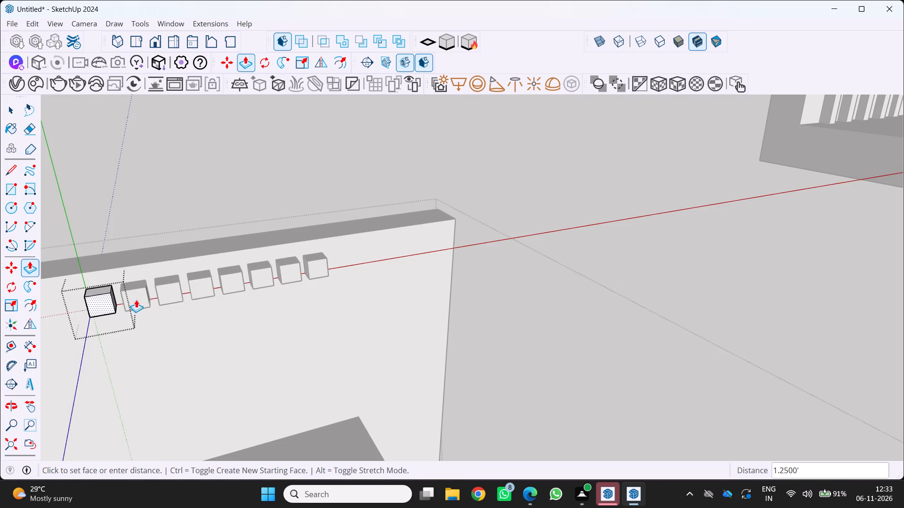
Leave the last box's group and examine the row of boxes on the tall wall from several sides.
{"action": "scroll", "coordinate": [122, 333], "scroll_direction": "down", "scroll_amount": 5}
{"action": "middle_click_drag", "start_coordinate": [126, 341], "coordinate": [94, 344]}
{"action": "key", "text": "space"}
{"action": "left_click_drag", "start_coordinate": [195, 347], "coordinate": [203, 348]}
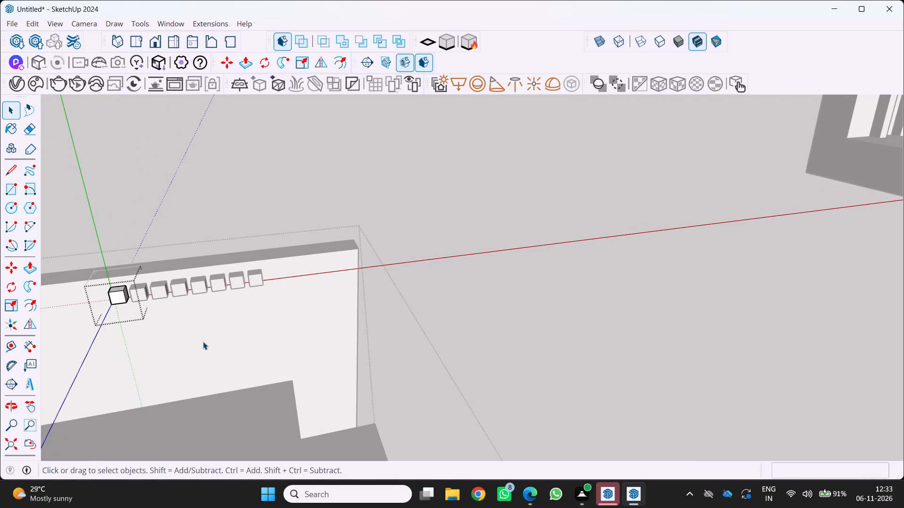
{"action": "left_click", "coordinate": [430, 327]}
{"action": "middle_click_drag", "start_coordinate": [421, 329], "coordinate": [153, 346]}
{"action": "scroll", "coordinate": [234, 327], "scroll_direction": "down", "scroll_amount": 17}
{"action": "scroll", "coordinate": [96, 290], "scroll_direction": "up", "scroll_amount": 1}
{"action": "middle_click_drag", "start_coordinate": [93, 279], "coordinate": [257, 263]}
{"action": "middle_click_drag", "start_coordinate": [262, 270], "coordinate": [267, 280]}
{"action": "scroll", "coordinate": [266, 278], "scroll_direction": "down", "scroll_amount": 3}
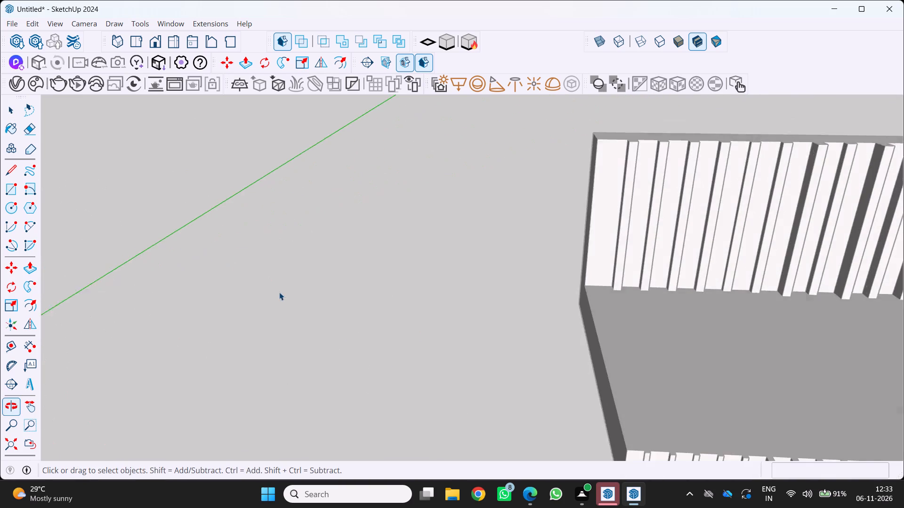
{"action": "scroll", "coordinate": [279, 292], "scroll_direction": "down", "scroll_amount": 13}
{"action": "middle_click_drag", "start_coordinate": [350, 302], "coordinate": [295, 310]}
{"action": "scroll", "coordinate": [113, 280], "scroll_direction": "up", "scroll_amount": 7}
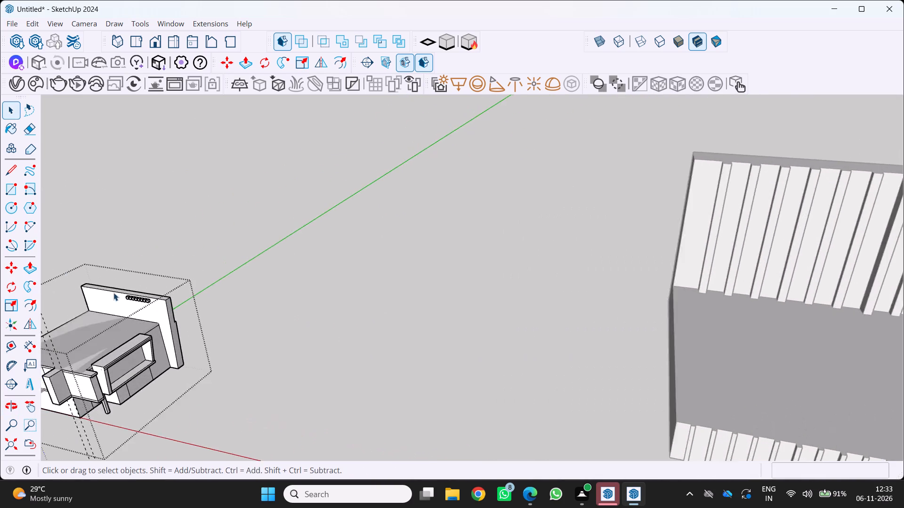
{"action": "scroll", "coordinate": [113, 293], "scroll_direction": "up", "scroll_amount": 13}
{"action": "middle_click_drag", "start_coordinate": [47, 309], "coordinate": [238, 309]}
{"action": "scroll", "coordinate": [221, 299], "scroll_direction": "down", "scroll_amount": 5}
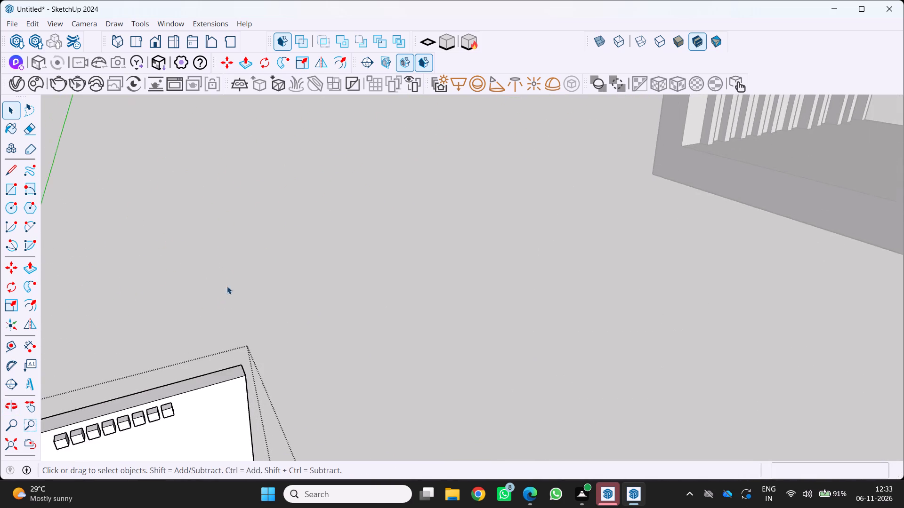
{"action": "scroll", "coordinate": [227, 286], "scroll_direction": "down", "scroll_amount": 12}
{"action": "scroll", "coordinate": [186, 349], "scroll_direction": "up", "scroll_amount": 4}
{"action": "middle_click_drag", "start_coordinate": [190, 350], "coordinate": [154, 335]}
{"action": "middle_click", "coordinate": [152, 334]}
{"action": "scroll", "coordinate": [174, 321], "scroll_direction": "up", "scroll_amount": 8}
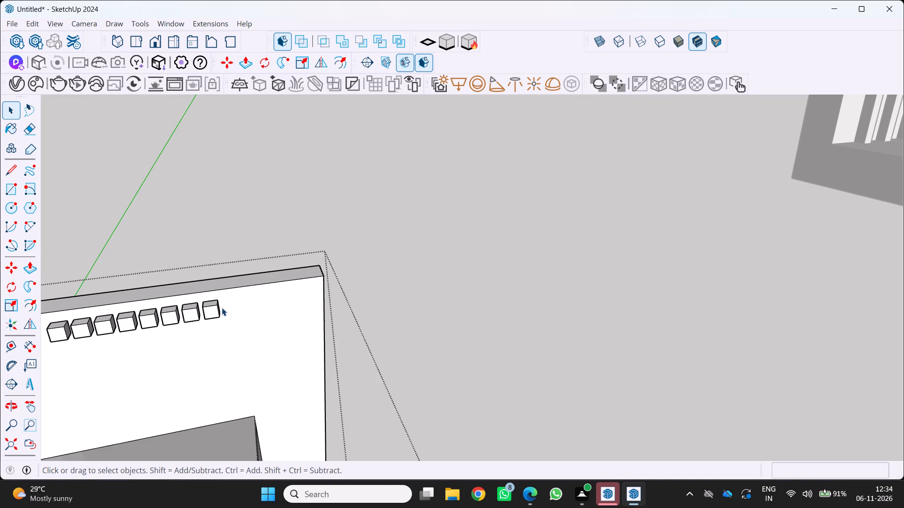
{"action": "scroll", "coordinate": [234, 307], "scroll_direction": "down", "scroll_amount": 11}
{"action": "middle_click_drag", "start_coordinate": [175, 329], "coordinate": [164, 331]}
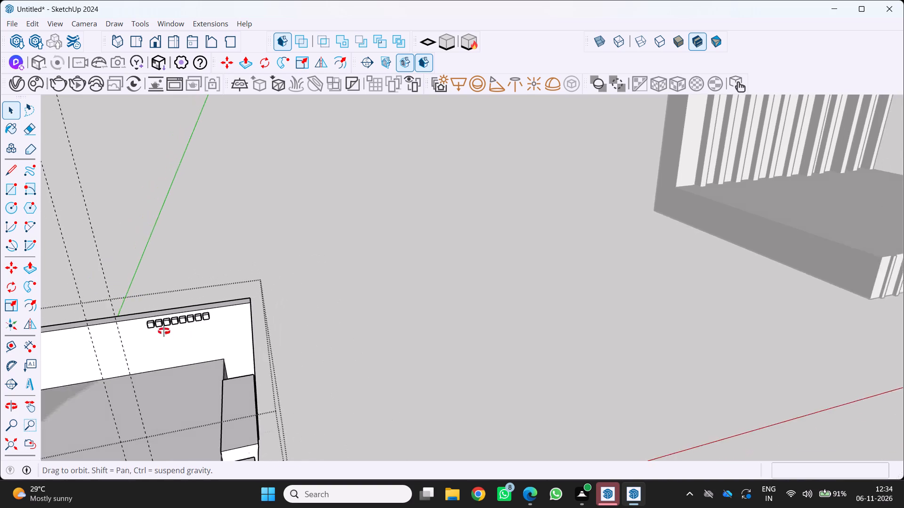
{"action": "middle_click_drag", "start_coordinate": [164, 331], "coordinate": [48, 336]}
{"action": "scroll", "coordinate": [77, 317], "scroll_direction": "down", "scroll_amount": 6}
{"action": "middle_click_drag", "start_coordinate": [148, 334], "coordinate": [205, 340], "text": "shift"}
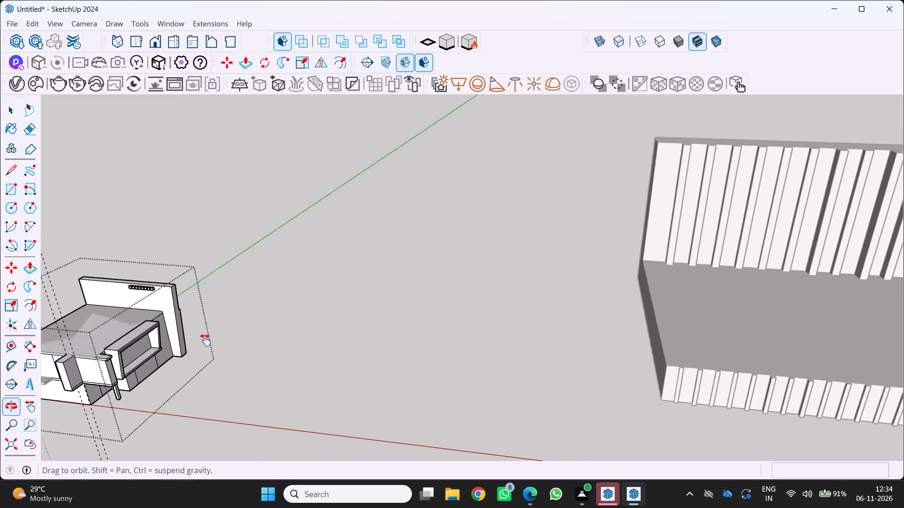
{"action": "middle_click_drag", "start_coordinate": [205, 340], "coordinate": [365, 331], "text": "shift"}
{"action": "scroll", "coordinate": [309, 294], "scroll_direction": "up", "scroll_amount": 7}
{"action": "middle_click_drag", "start_coordinate": [368, 311], "coordinate": [222, 252]}
{"action": "scroll", "coordinate": [295, 302], "scroll_direction": "up", "scroll_amount": 1}
{"action": "middle_click", "coordinate": [222, 251]}
{"action": "scroll", "coordinate": [482, 298], "scroll_direction": "up", "scroll_amount": 2}
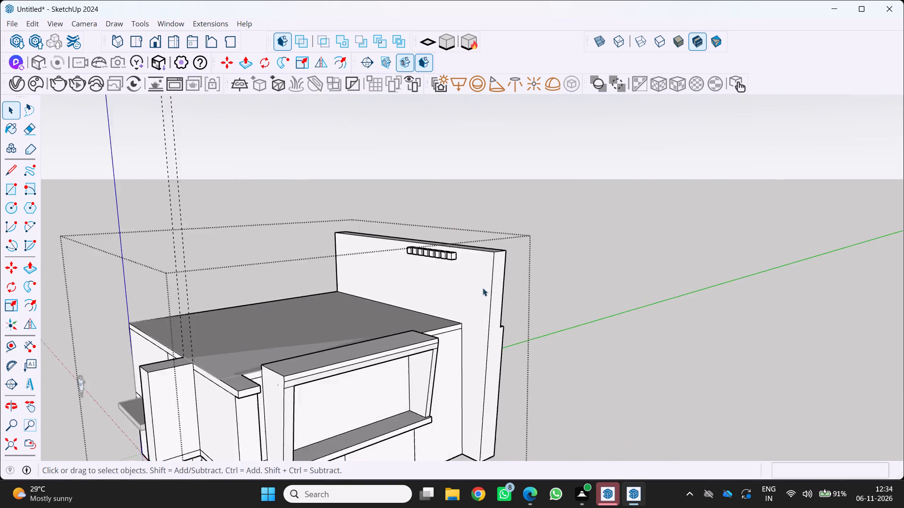
Open the group of the end box nearest the framed window box and pull its front face out 26' over the roof.
{"action": "scroll", "coordinate": [483, 288], "scroll_direction": "up", "scroll_amount": 5}
{"action": "middle_click_drag", "start_coordinate": [436, 245], "coordinate": [413, 283]}
{"action": "scroll", "coordinate": [434, 249], "scroll_direction": "up", "scroll_amount": 4}
{"action": "key", "text": "p"}
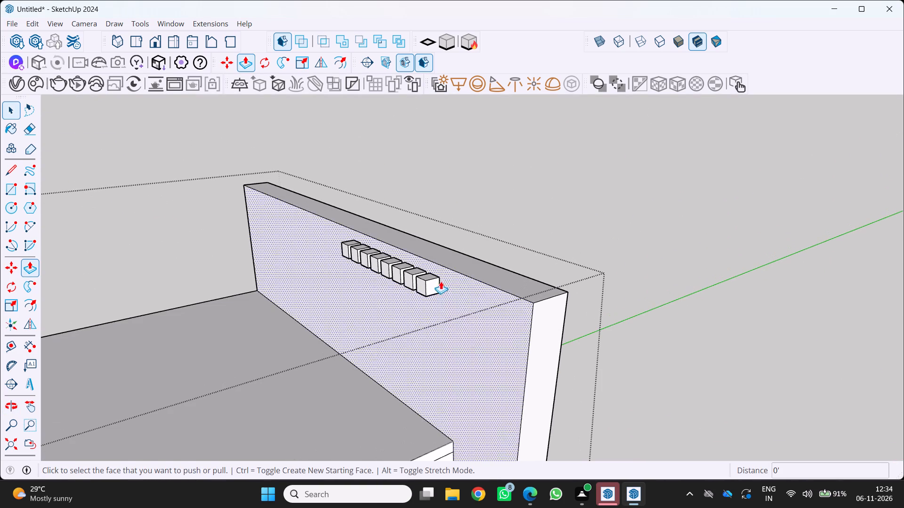
{"action": "scroll", "coordinate": [416, 284], "scroll_direction": "up", "scroll_amount": 4}
{"action": "key", "text": "space"}
{"action": "left_click", "coordinate": [419, 284]}
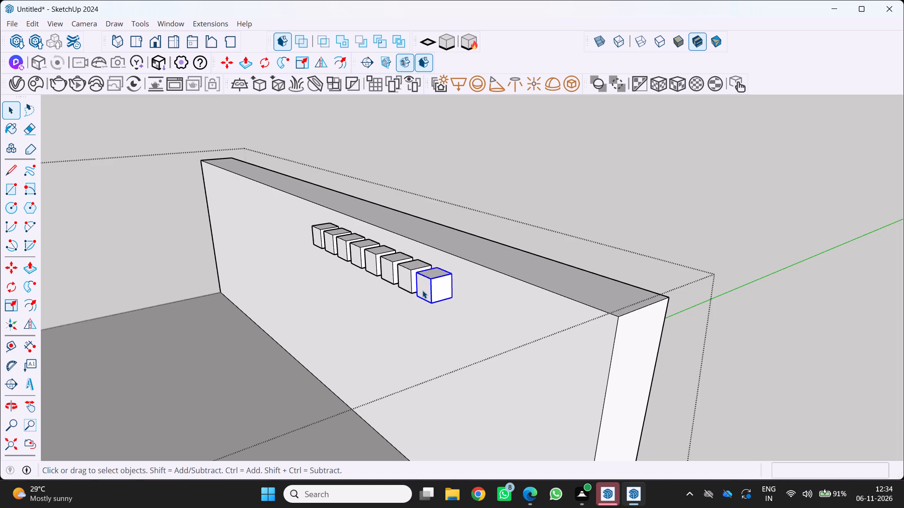
{"action": "key", "text": "p"}
{"action": "key", "text": "space"}
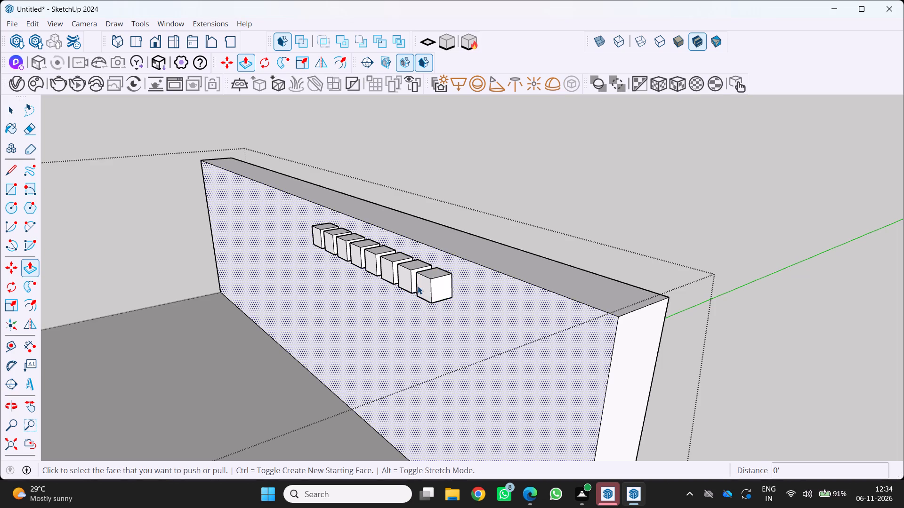
{"action": "left_click", "coordinate": [420, 287]}
{"action": "triple_click", "coordinate": [421, 289]}
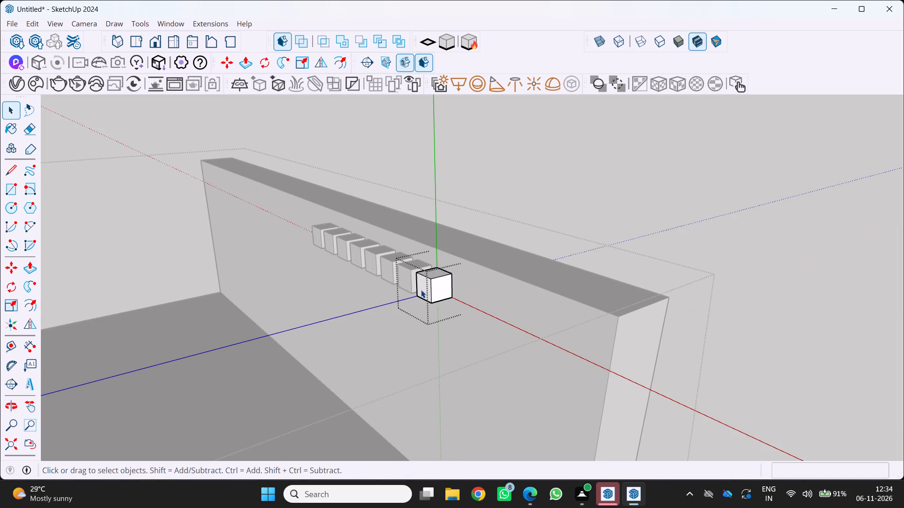
{"action": "left_click", "coordinate": [421, 290]}
{"action": "left_click", "coordinate": [421, 292]}
{"action": "key", "text": "p"}
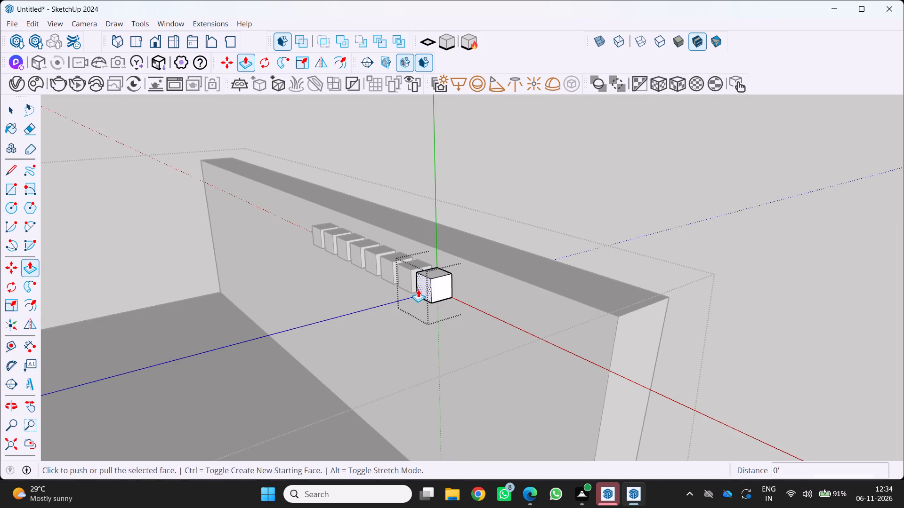
{"action": "left_click", "coordinate": [418, 289]}
{"action": "key", "text": "ctrl+z"}
{"action": "middle_click_drag", "start_coordinate": [411, 291], "coordinate": [524, 310]}
{"action": "middle_click", "coordinate": [524, 309]}
{"action": "left_click", "coordinate": [377, 289]}
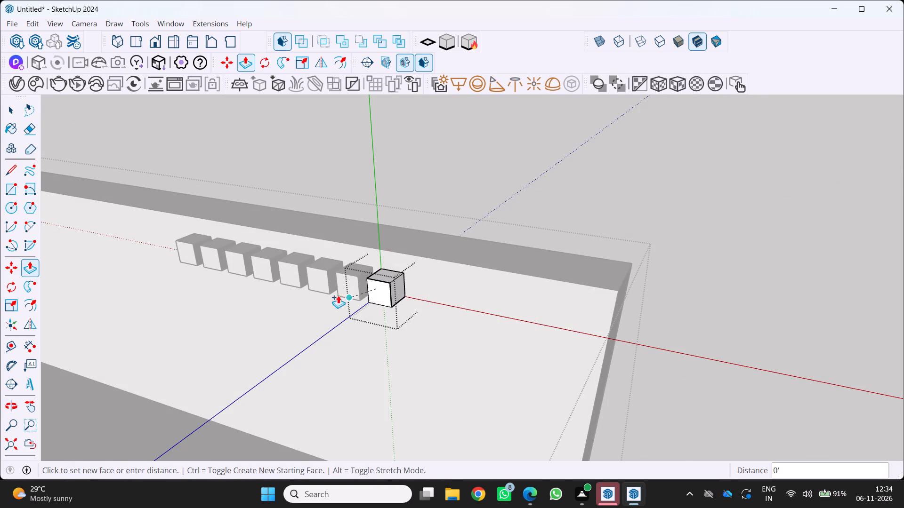
{"action": "scroll", "coordinate": [345, 308], "scroll_direction": "down", "scroll_amount": 10}
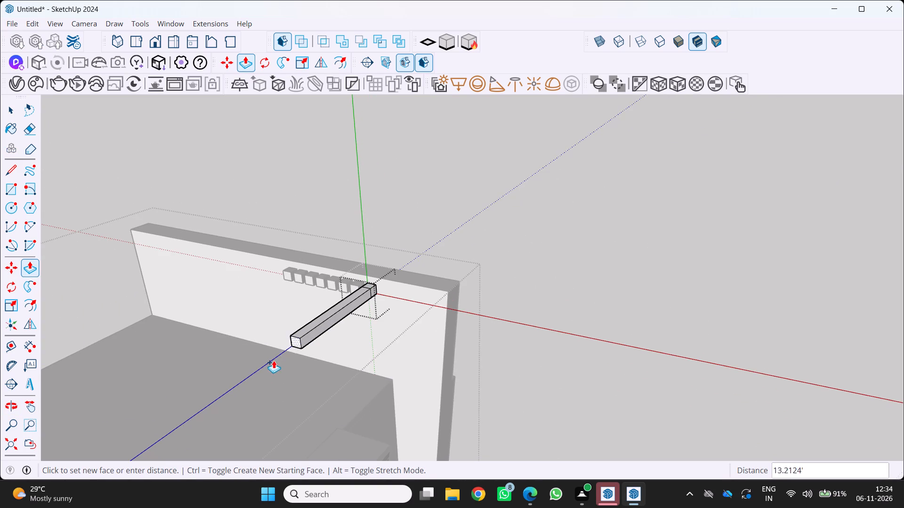
{"action": "key", "text": "2"}
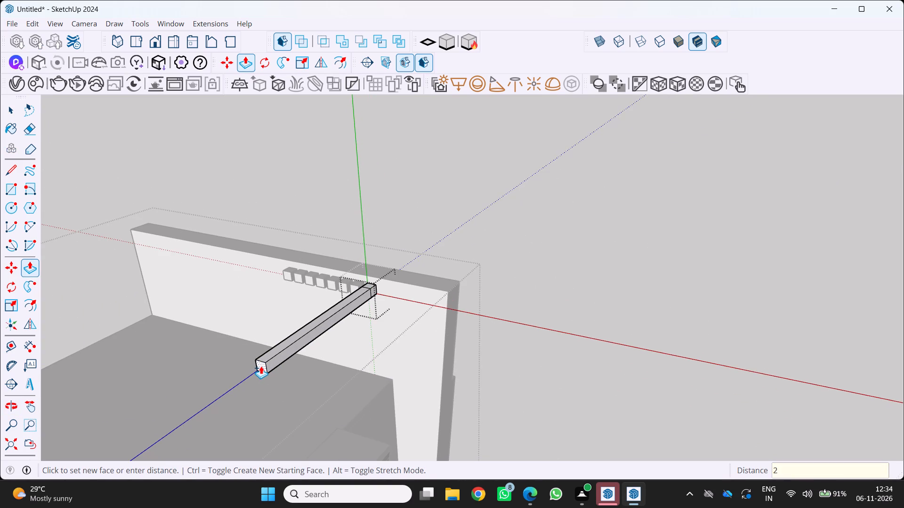
{"action": "key", "text": "6"}
{"action": "key", "text": "apostrophe"}
{"action": "key", "text": "Return"}
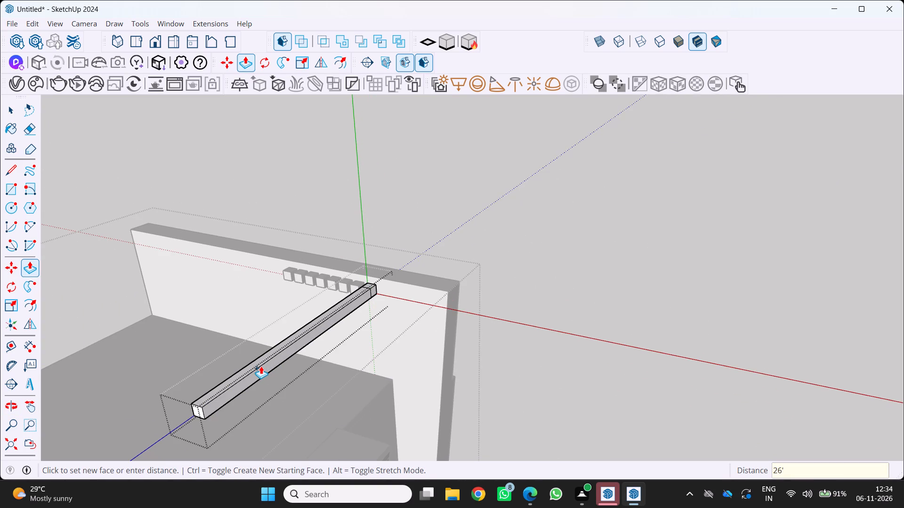
Pull the long beam's side face about 14.19' across the front of the row of boxes to form a slab.
{"action": "scroll", "coordinate": [261, 366], "scroll_direction": "down", "scroll_amount": 3}
{"action": "middle_click_drag", "start_coordinate": [261, 366], "coordinate": [478, 333]}
{"action": "scroll", "coordinate": [491, 321], "scroll_direction": "up", "scroll_amount": 1}
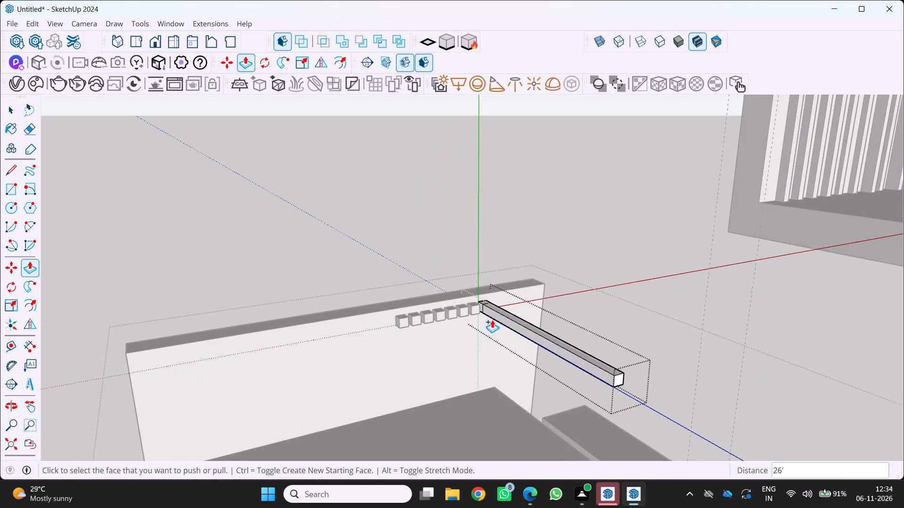
{"action": "scroll", "coordinate": [492, 320], "scroll_direction": "up", "scroll_amount": 1}
{"action": "left_click_drag", "start_coordinate": [498, 313], "coordinate": [369, 332]}
Examine the slab above the roof from all sides, leaving its group, to judge its size and position on the building.
{"action": "middle_click_drag", "start_coordinate": [355, 339], "coordinate": [503, 408]}
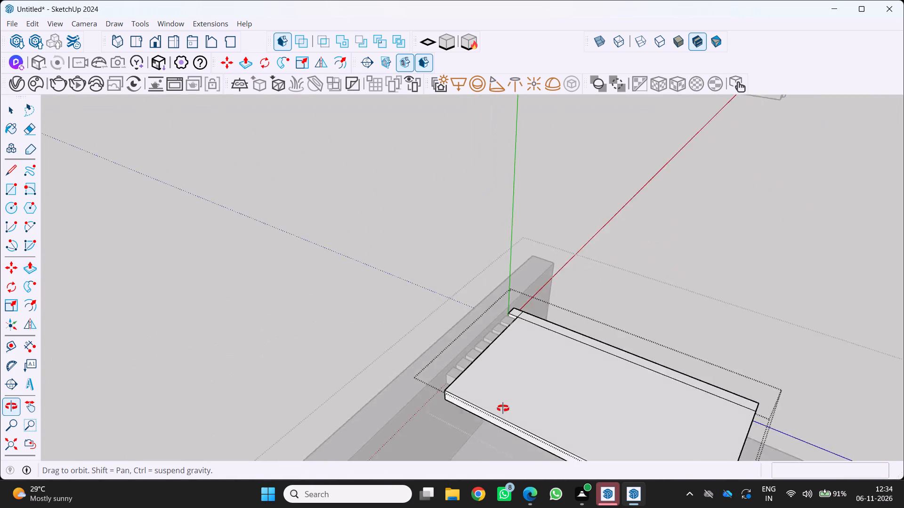
{"action": "middle_click_drag", "start_coordinate": [503, 408], "coordinate": [506, 400]}
{"action": "scroll", "coordinate": [462, 376], "scroll_direction": "down", "scroll_amount": 10}
{"action": "middle_click_drag", "start_coordinate": [484, 402], "coordinate": [433, 351]}
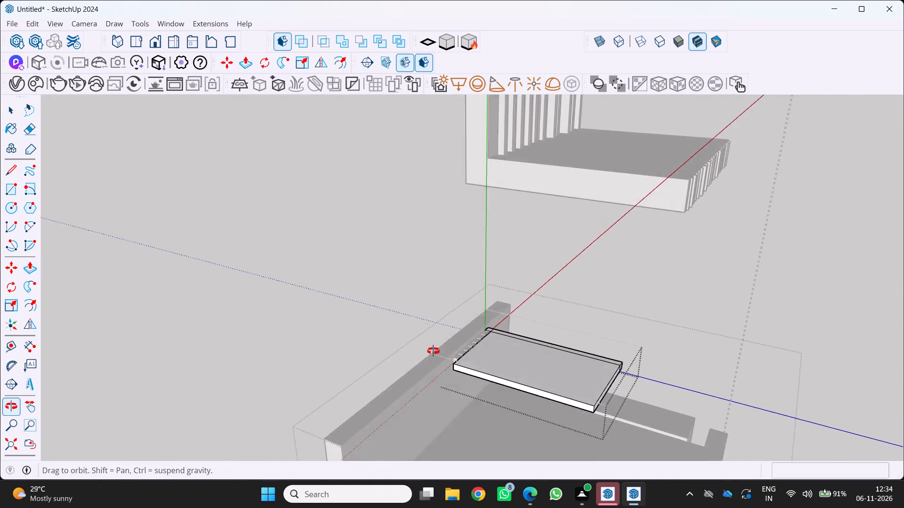
{"action": "middle_click_drag", "start_coordinate": [433, 351], "coordinate": [355, 320]}
{"action": "middle_click_drag", "start_coordinate": [351, 321], "coordinate": [347, 324]}
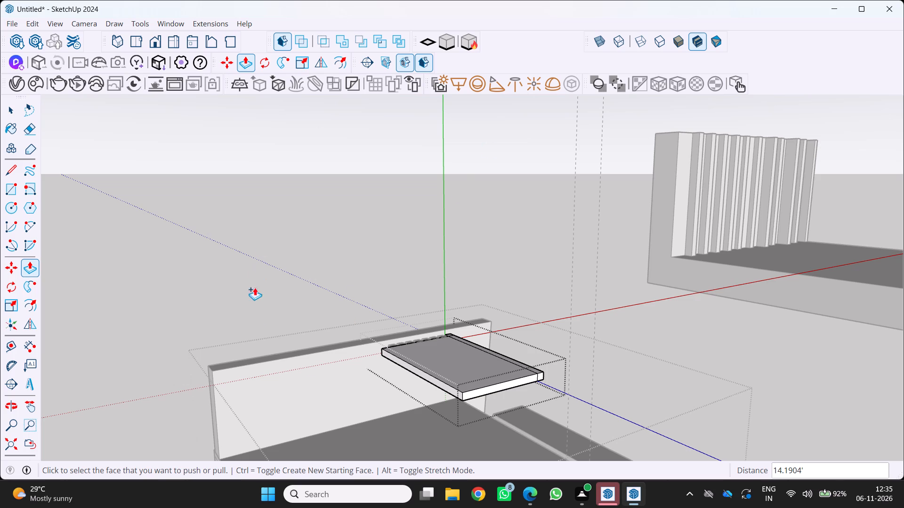
{"action": "middle_click_drag", "start_coordinate": [393, 383], "coordinate": [601, 437]}
{"action": "middle_click_drag", "start_coordinate": [601, 434], "coordinate": [597, 427]}
{"action": "scroll", "coordinate": [474, 402], "scroll_direction": "up", "scroll_amount": 8}
{"action": "middle_click_drag", "start_coordinate": [210, 308], "coordinate": [275, 322]}
{"action": "scroll", "coordinate": [250, 317], "scroll_direction": "up", "scroll_amount": 1}
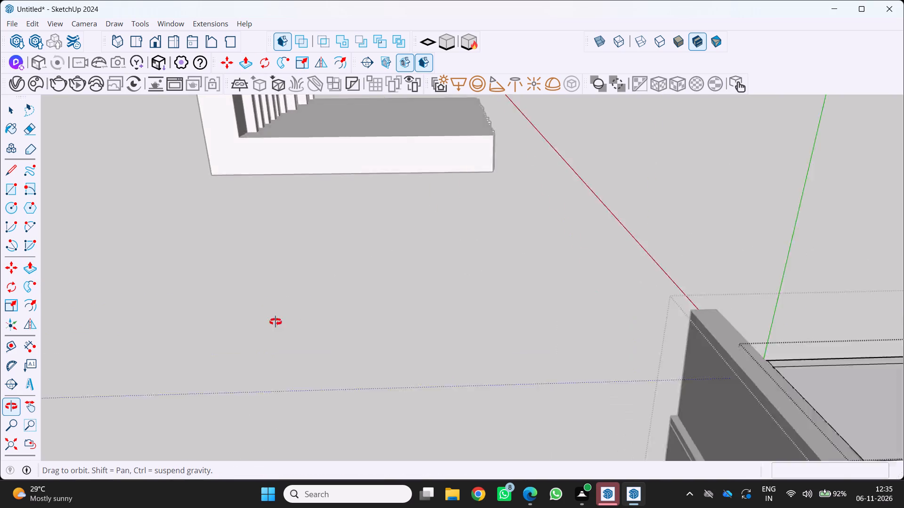
{"action": "middle_click_drag", "start_coordinate": [275, 322], "coordinate": [201, 308]}
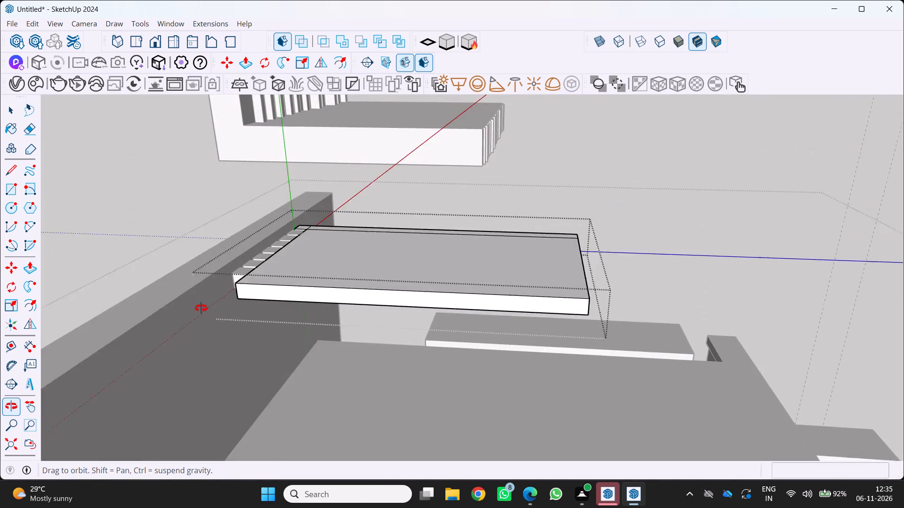
{"action": "middle_click_drag", "start_coordinate": [201, 308], "coordinate": [202, 308]}
{"action": "scroll", "coordinate": [223, 312], "scroll_direction": "down", "scroll_amount": 6}
{"action": "middle_click_drag", "start_coordinate": [256, 333], "coordinate": [329, 338]}
{"action": "scroll", "coordinate": [328, 346], "scroll_direction": "up", "scroll_amount": 9}
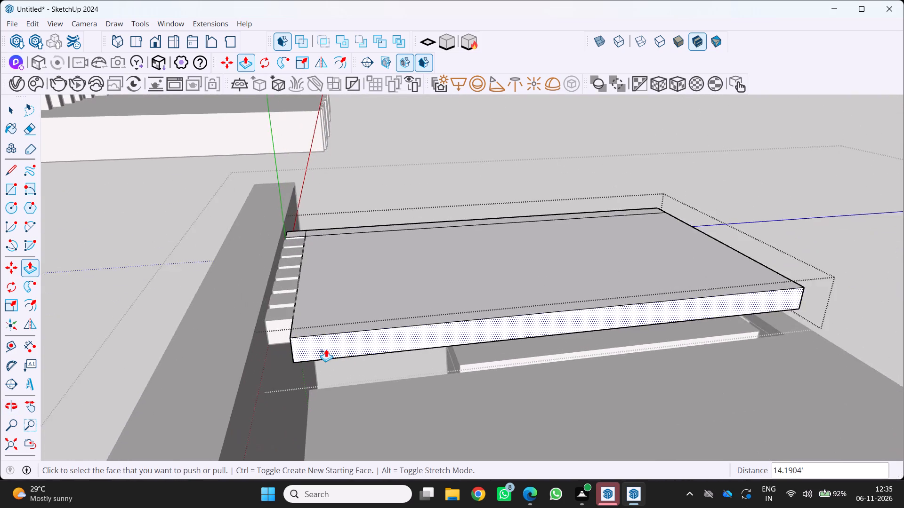
{"action": "middle_click_drag", "start_coordinate": [326, 349], "coordinate": [321, 352]}
{"action": "middle_click", "coordinate": [320, 351]}
{"action": "scroll", "coordinate": [318, 349], "scroll_direction": "down", "scroll_amount": 17}
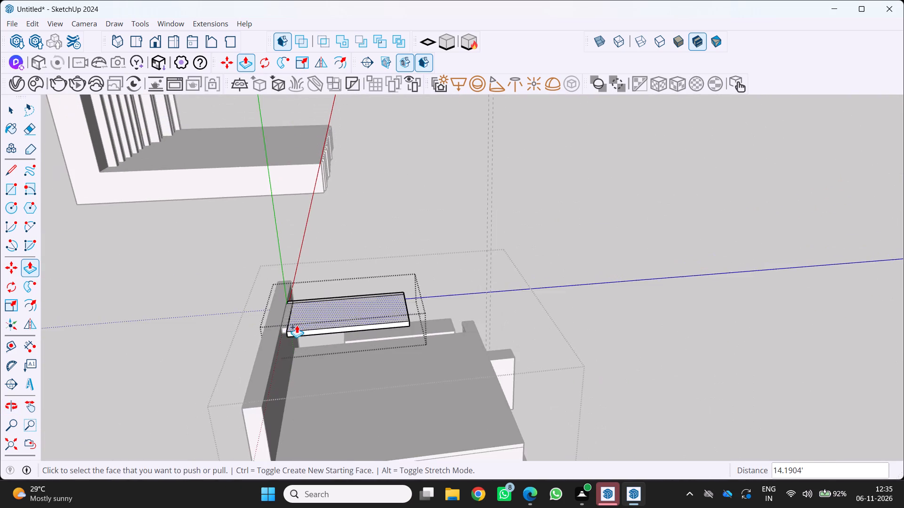
{"action": "middle_click_drag", "start_coordinate": [305, 329], "coordinate": [123, 288]}
{"action": "scroll", "coordinate": [302, 329], "scroll_direction": "up", "scroll_amount": 1}
{"action": "middle_click", "coordinate": [123, 288]}
{"action": "scroll", "coordinate": [285, 320], "scroll_direction": "up", "scroll_amount": 4}
{"action": "middle_click_drag", "start_coordinate": [318, 333], "coordinate": [57, 288]}
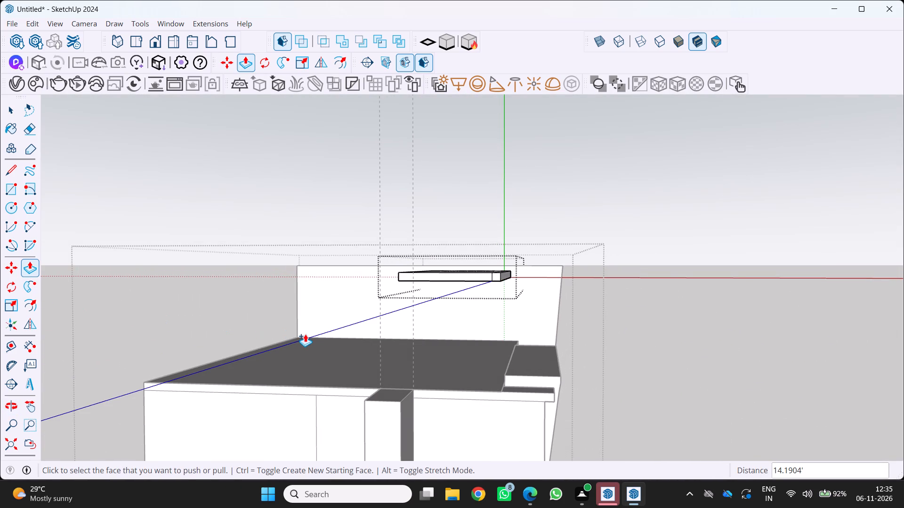
{"action": "scroll", "coordinate": [306, 308], "scroll_direction": "down", "scroll_amount": 5}
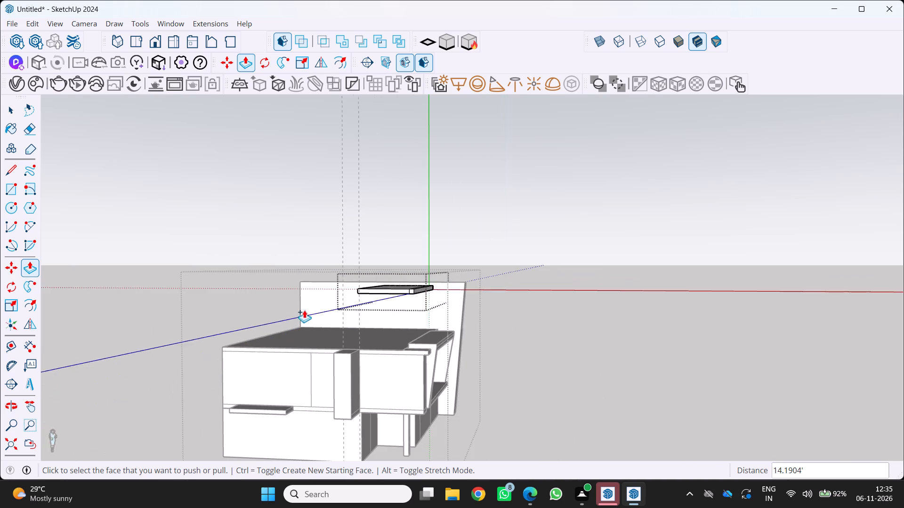
{"action": "middle_click_drag", "start_coordinate": [308, 307], "coordinate": [273, 342]}
{"action": "scroll", "coordinate": [332, 341], "scroll_direction": "up", "scroll_amount": 4}
{"action": "scroll", "coordinate": [334, 334], "scroll_direction": "down", "scroll_amount": 5}
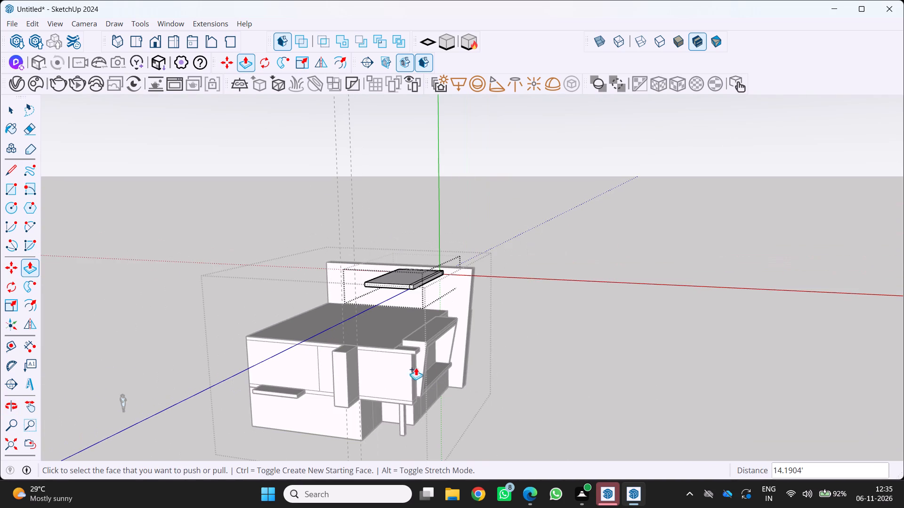
{"action": "key", "text": "space"}
{"action": "left_click", "coordinate": [536, 380]}
{"action": "scroll", "coordinate": [490, 372], "scroll_direction": "up", "scroll_amount": 4}
{"action": "middle_click_drag", "start_coordinate": [427, 355], "coordinate": [513, 416]}
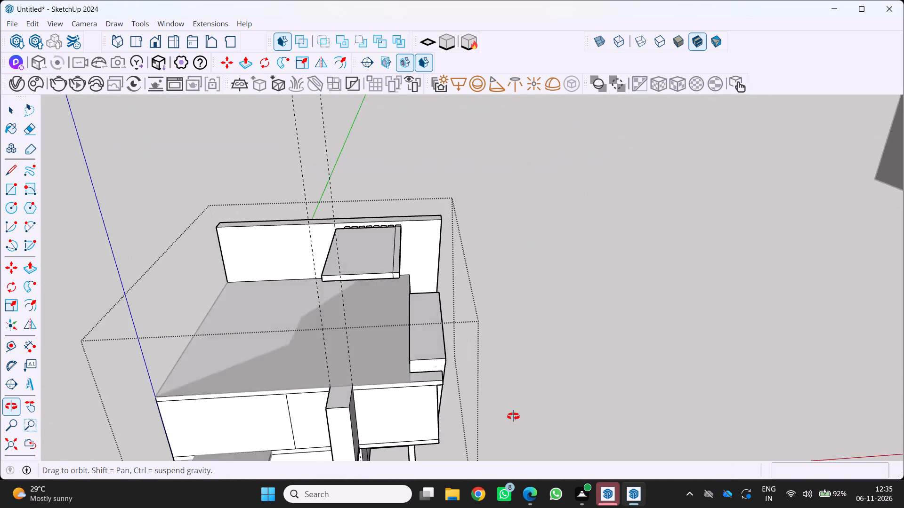
{"action": "middle_click_drag", "start_coordinate": [513, 416], "coordinate": [509, 411]}
{"action": "scroll", "coordinate": [202, 287], "scroll_direction": "up", "scroll_amount": 4}
{"action": "middle_click_drag", "start_coordinate": [198, 286], "coordinate": [591, 246]}
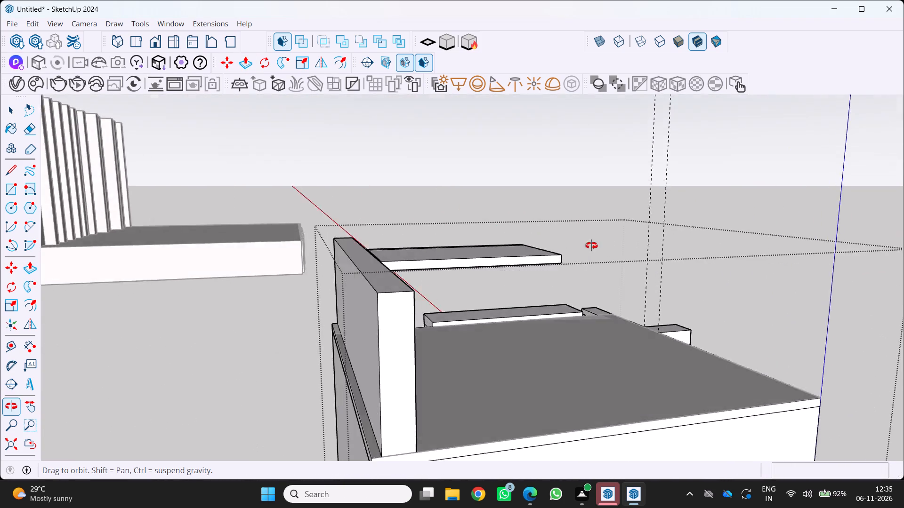
{"action": "middle_click_drag", "start_coordinate": [591, 246], "coordinate": [123, 297]}
{"action": "middle_click_drag", "start_coordinate": [292, 276], "coordinate": [81, 271]}
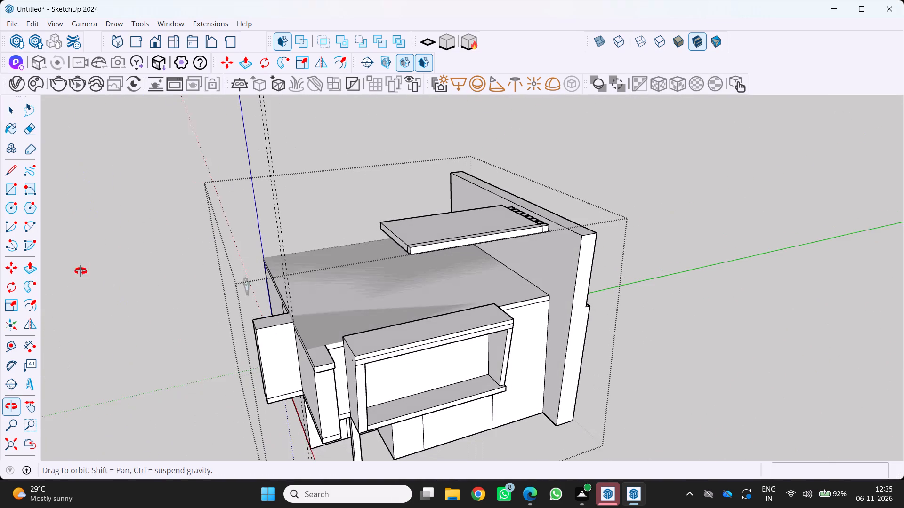
{"action": "middle_click_drag", "start_coordinate": [81, 271], "coordinate": [81, 271]}
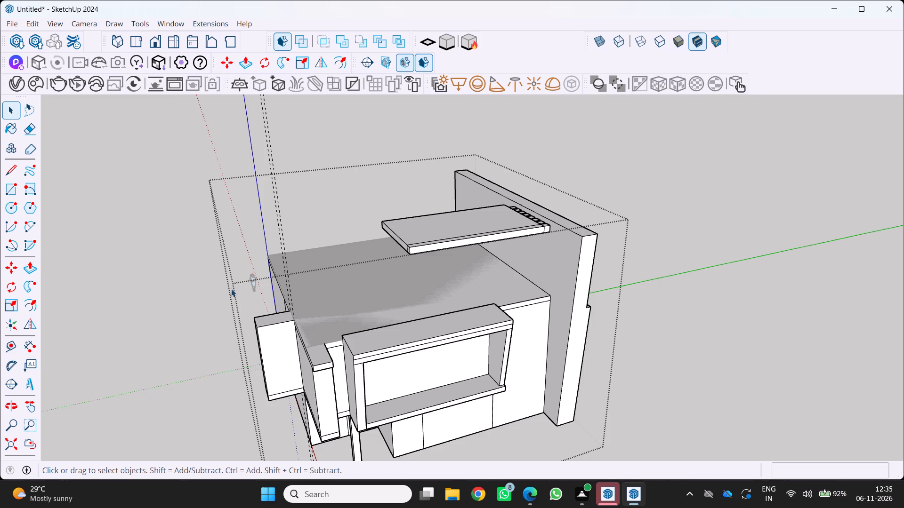
{"action": "scroll", "coordinate": [263, 305], "scroll_direction": "down", "scroll_amount": 1}
{"action": "middle_click_drag", "start_coordinate": [336, 333], "coordinate": [362, 333]}
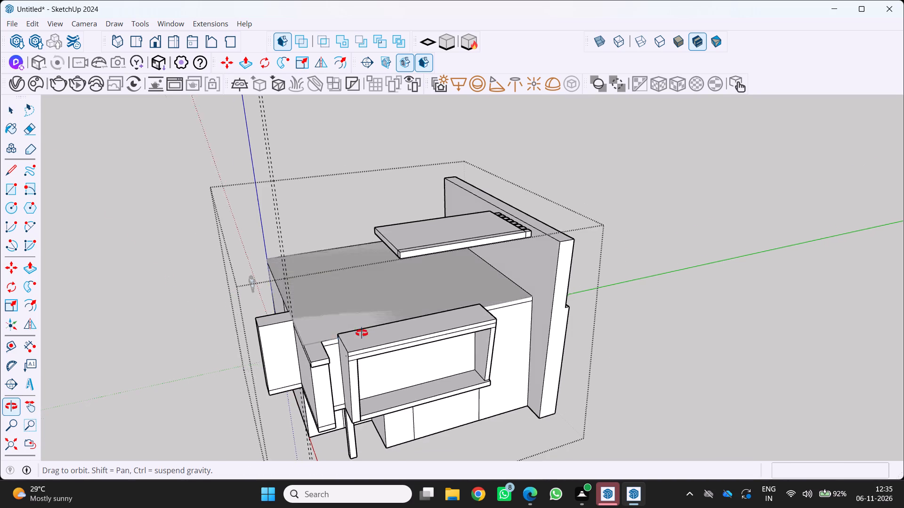
{"action": "middle_click_drag", "start_coordinate": [362, 333], "coordinate": [688, 246]}
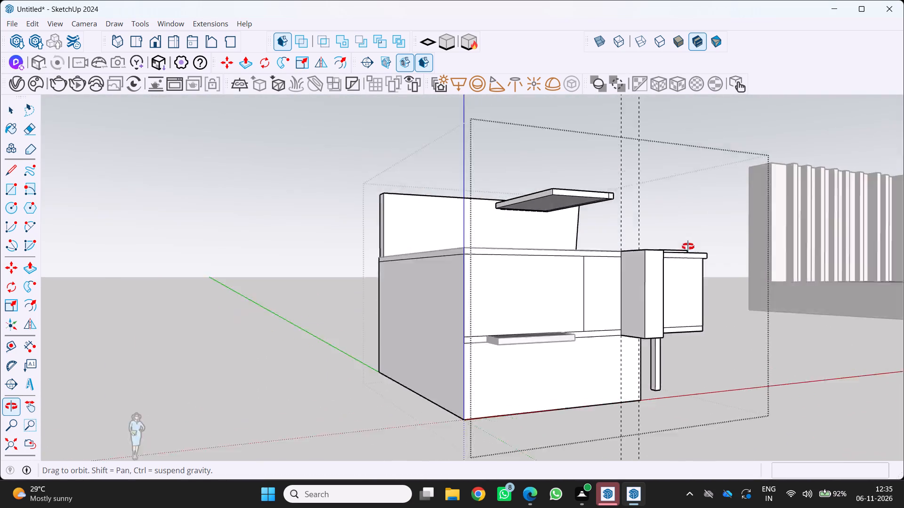
Examine the building from several sides to check the roof slab's position against the tall wall and the framed window box.
{"action": "middle_click_drag", "start_coordinate": [688, 246], "coordinate": [413, 295]}
{"action": "scroll", "coordinate": [473, 277], "scroll_direction": "down", "scroll_amount": 2}
{"action": "middle_click_drag", "start_coordinate": [472, 282], "coordinate": [256, 284]}
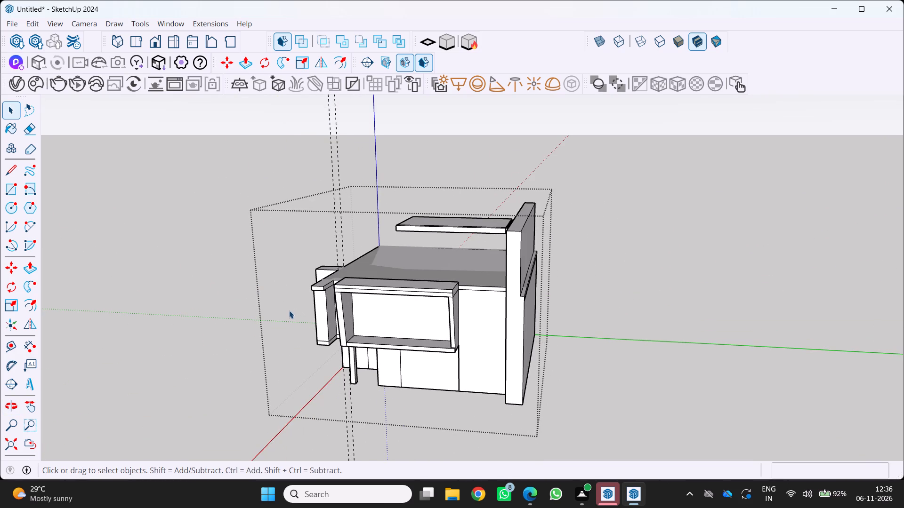
{"action": "middle_click_drag", "start_coordinate": [323, 366], "coordinate": [397, 373]}
{"action": "middle_click", "coordinate": [397, 373]}
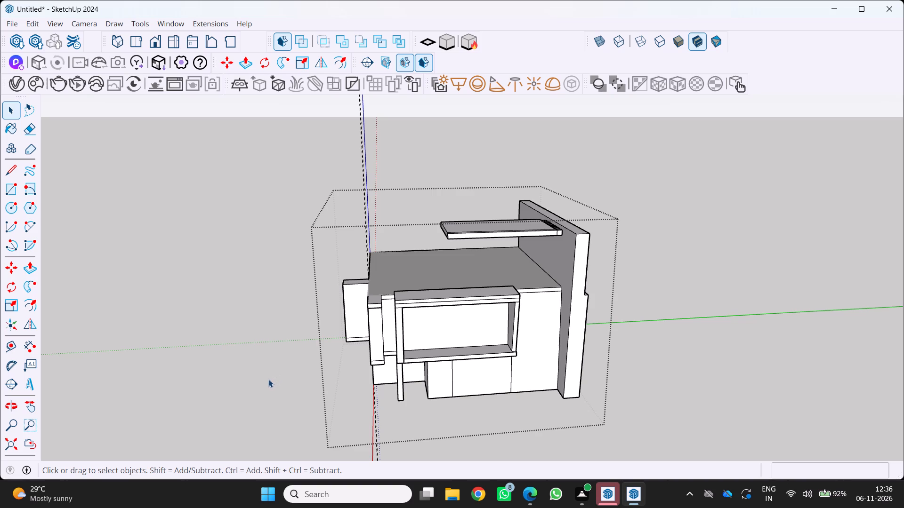
{"action": "scroll", "coordinate": [480, 256], "scroll_direction": "up", "scroll_amount": 3}
{"action": "scroll", "coordinate": [507, 223], "scroll_direction": "up", "scroll_amount": 1}
{"action": "middle_click_drag", "start_coordinate": [484, 235], "coordinate": [420, 255]}
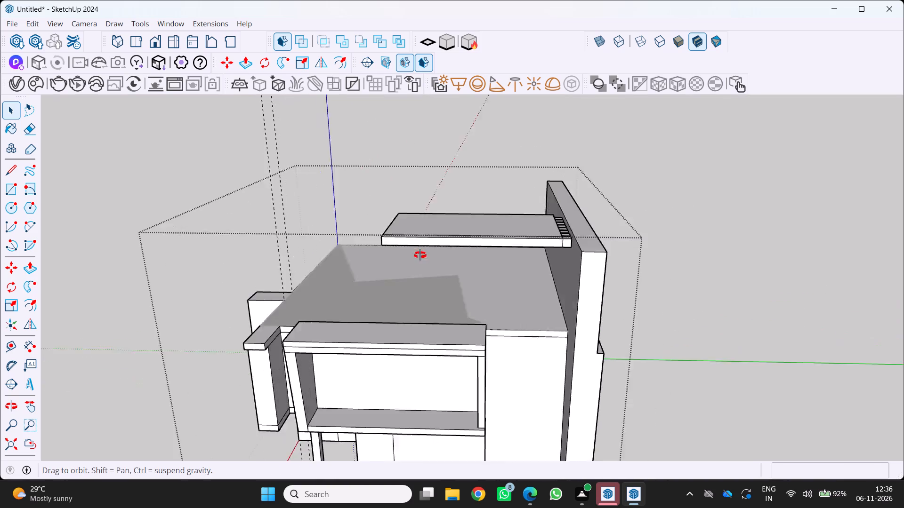
{"action": "middle_click_drag", "start_coordinate": [420, 255], "coordinate": [402, 262]}
Open the slab's group and pull its long side face facing the window box out about 1.21'.
{"action": "scroll", "coordinate": [465, 246], "scroll_direction": "up", "scroll_amount": 5}
{"action": "scroll", "coordinate": [440, 282], "scroll_direction": "up", "scroll_amount": 1}
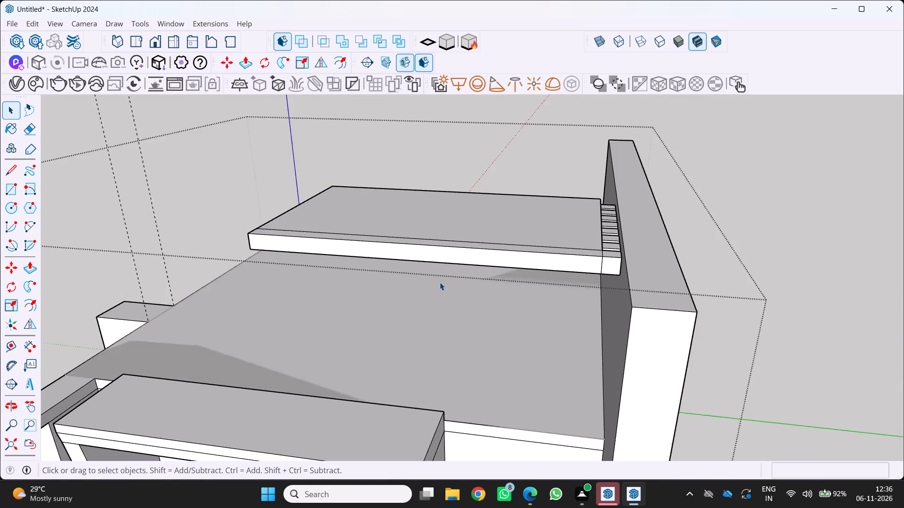
{"action": "scroll", "coordinate": [440, 282], "scroll_direction": "up", "scroll_amount": 1}
{"action": "middle_click_drag", "start_coordinate": [440, 283], "coordinate": [440, 300]}
{"action": "key", "text": "p"}
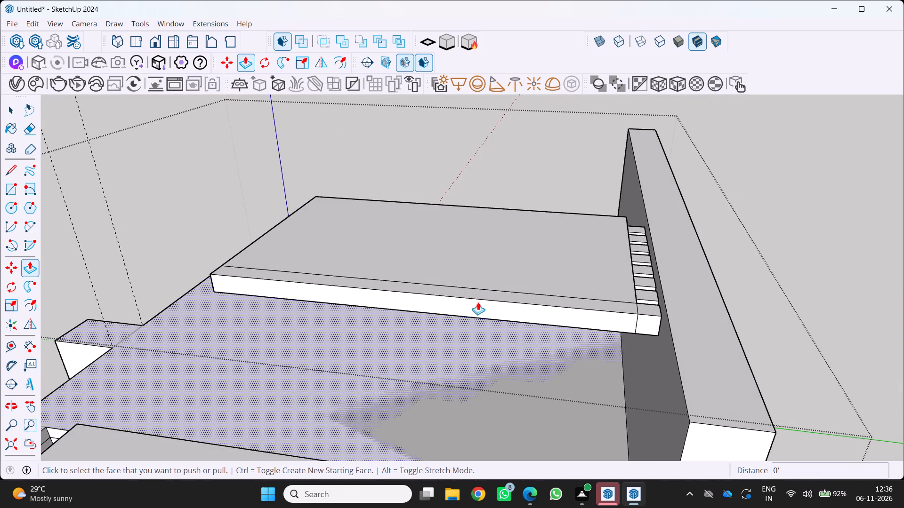
{"action": "key", "text": "space"}
{"action": "left_click", "coordinate": [478, 302]}
{"action": "double_click", "coordinate": [472, 307]}
{"action": "left_click", "coordinate": [472, 307]}
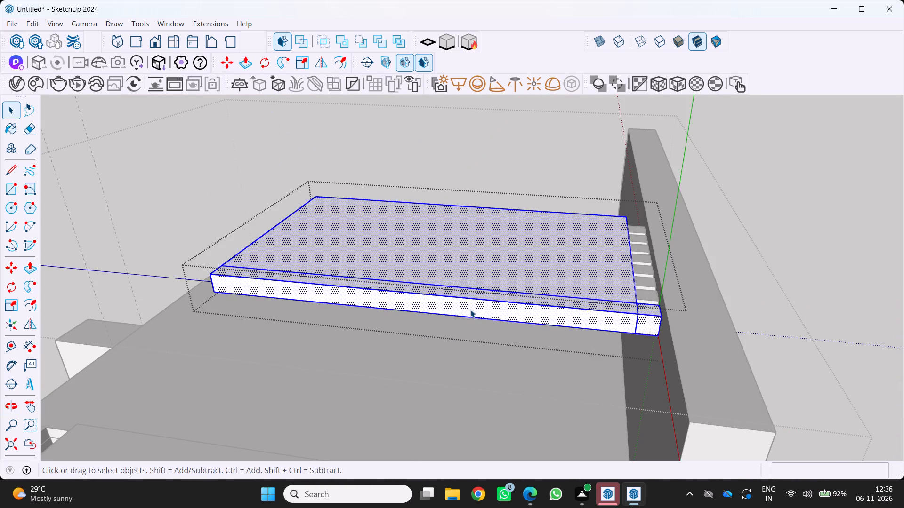
{"action": "double_click", "coordinate": [470, 308]}
{"action": "key", "text": "p"}
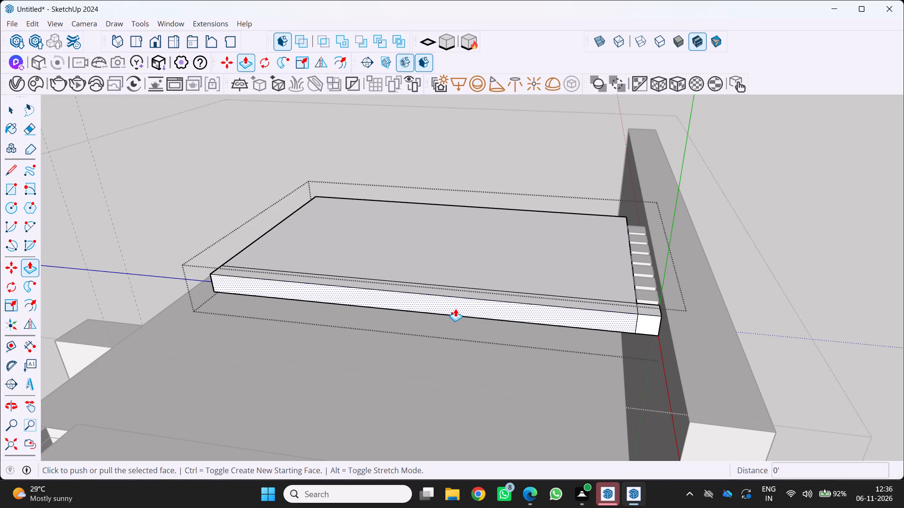
{"action": "left_click_drag", "start_coordinate": [456, 308], "coordinate": [450, 317]}
Examine the widened slab from the opposite side of the roof.
{"action": "middle_click_drag", "start_coordinate": [481, 326], "coordinate": [563, 325]}
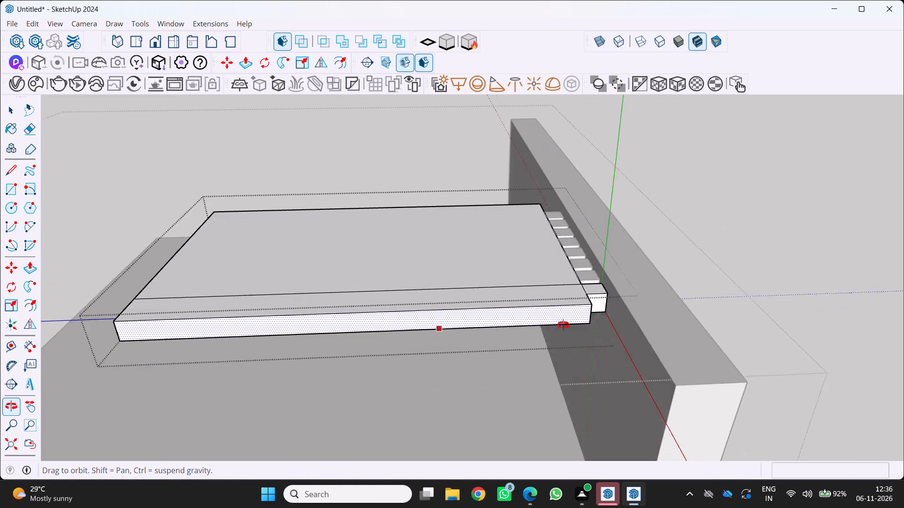
{"action": "middle_click_drag", "start_coordinate": [563, 325], "coordinate": [688, 308]}
{"action": "scroll", "coordinate": [688, 308], "scroll_direction": "down", "scroll_amount": 9}
{"action": "middle_click_drag", "start_coordinate": [287, 374], "coordinate": [587, 338]}
{"action": "middle_click", "coordinate": [587, 338]}
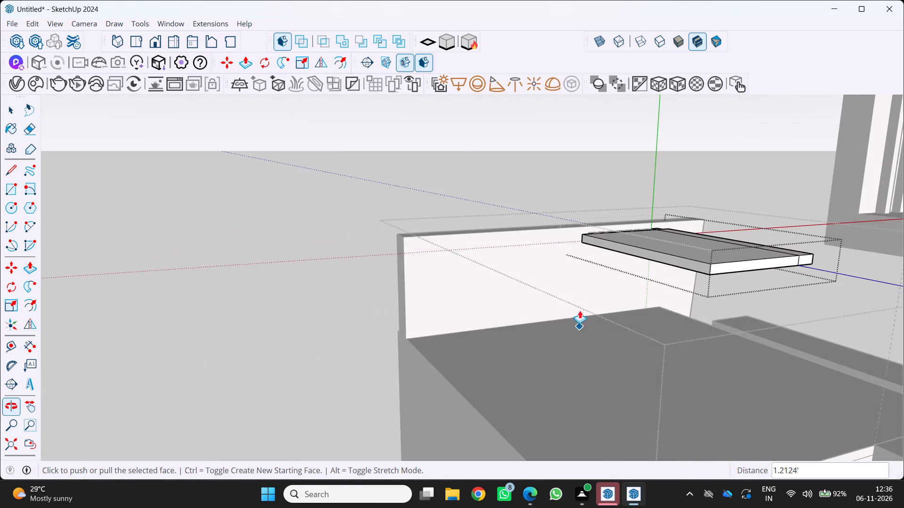
{"action": "scroll", "coordinate": [580, 301], "scroll_direction": "down", "scroll_amount": 5}
{"action": "middle_click_drag", "start_coordinate": [556, 317], "coordinate": [510, 352]}
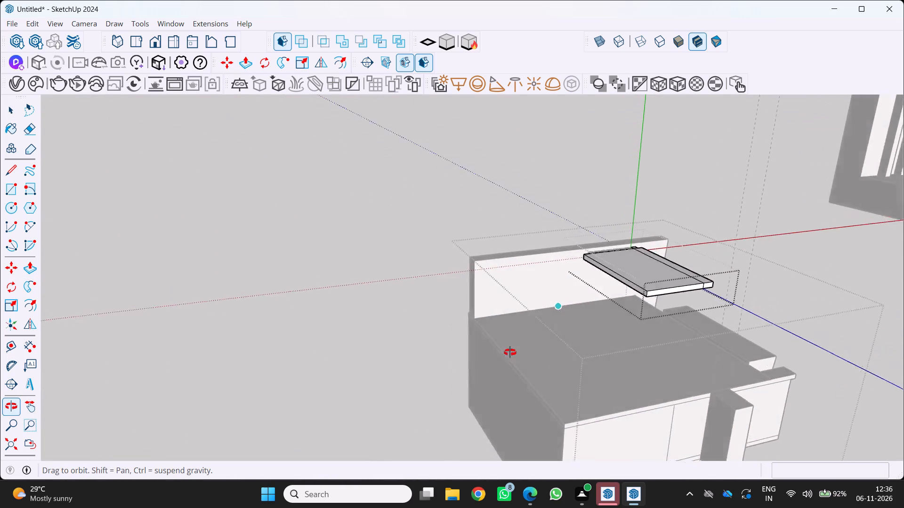
{"action": "middle_click_drag", "start_coordinate": [510, 352], "coordinate": [499, 353]}
Raise the slab's large top face about 0.76' above the narrow strip along its edge.
{"action": "scroll", "coordinate": [627, 296], "scroll_direction": "up", "scroll_amount": 8}
{"action": "middle_click_drag", "start_coordinate": [595, 301], "coordinate": [719, 310]}
{"action": "scroll", "coordinate": [683, 320], "scroll_direction": "up", "scroll_amount": 1}
{"action": "scroll", "coordinate": [676, 270], "scroll_direction": "up", "scroll_amount": 3}
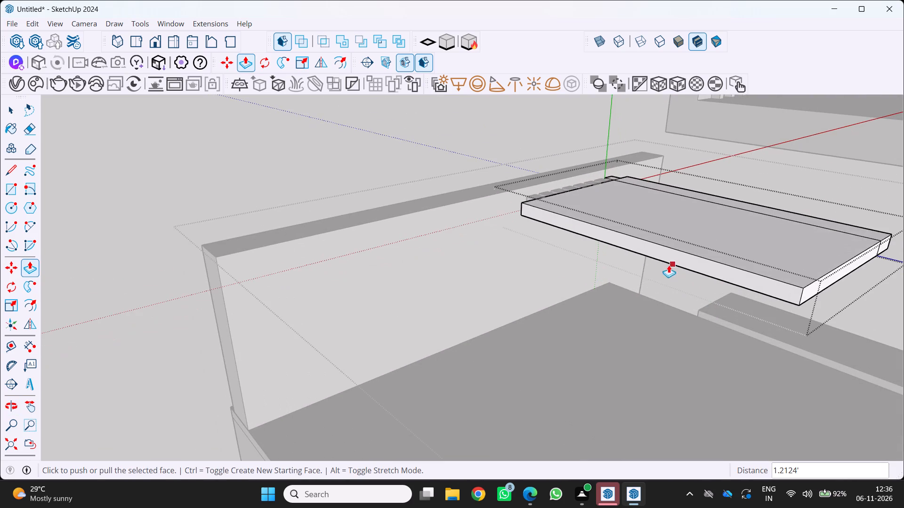
{"action": "scroll", "coordinate": [597, 260], "scroll_direction": "up", "scroll_amount": 3}
{"action": "middle_click_drag", "start_coordinate": [594, 261], "coordinate": [493, 305]}
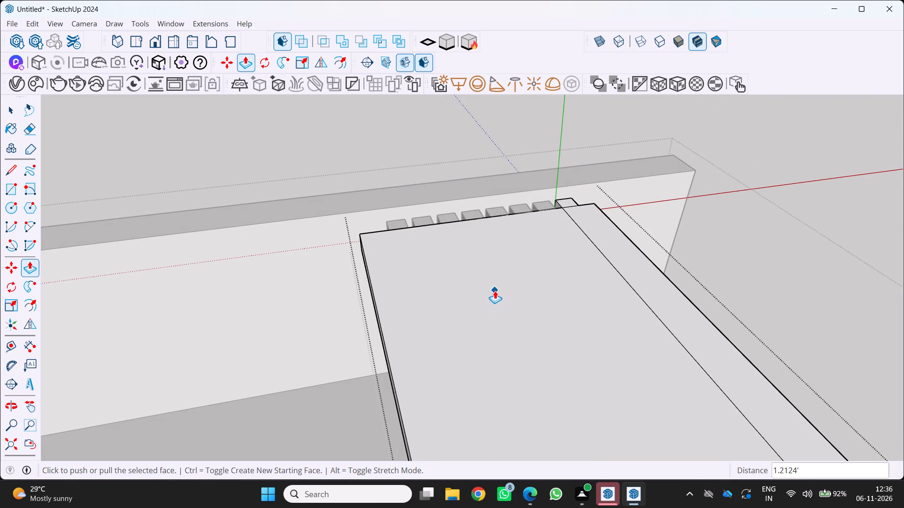
{"action": "key", "text": "n"}
{"action": "key", "text": "space"}
{"action": "left_click", "coordinate": [456, 325]}
{"action": "scroll", "coordinate": [475, 309], "scroll_direction": "down", "scroll_amount": 2}
{"action": "middle_click_drag", "start_coordinate": [475, 309], "coordinate": [542, 276]}
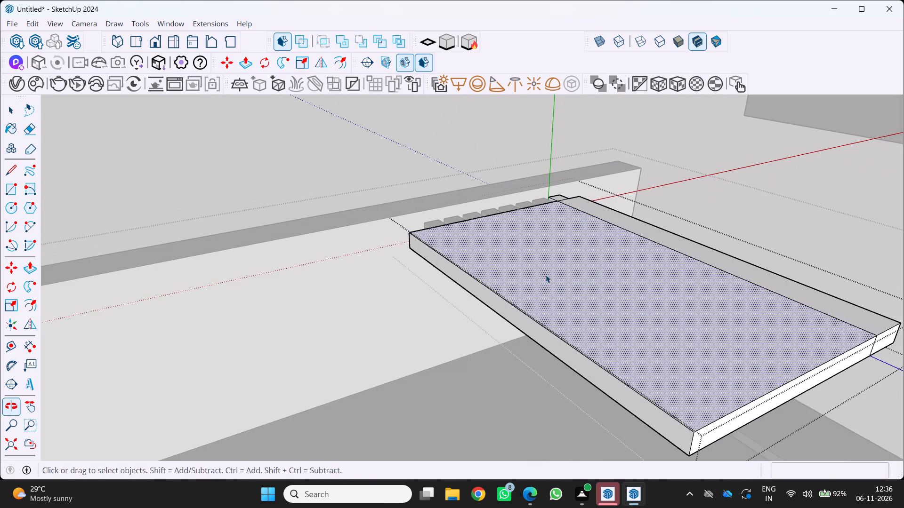
{"action": "key", "text": "p"}
{"action": "left_click_drag", "start_coordinate": [542, 271], "coordinate": [542, 261]}
{"action": "scroll", "coordinate": [533, 275], "scroll_direction": "down", "scroll_amount": 4}
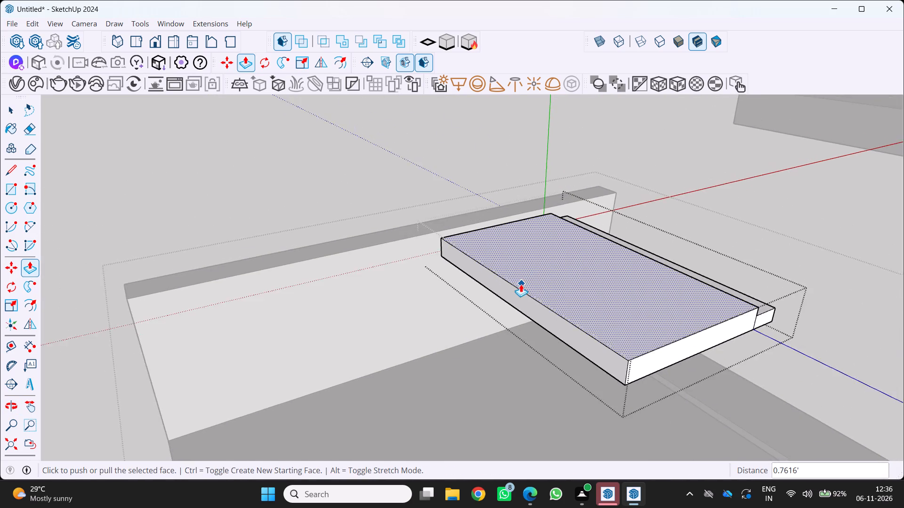
Raise the slab's large top face further in small adjustments, the last one about 0.33'.
{"action": "middle_click_drag", "start_coordinate": [521, 284], "coordinate": [331, 294]}
{"action": "scroll", "coordinate": [332, 294], "scroll_direction": "up", "scroll_amount": 4}
{"action": "middle_click", "coordinate": [331, 294]}
{"action": "left_click_drag", "start_coordinate": [546, 354], "coordinate": [540, 335]}
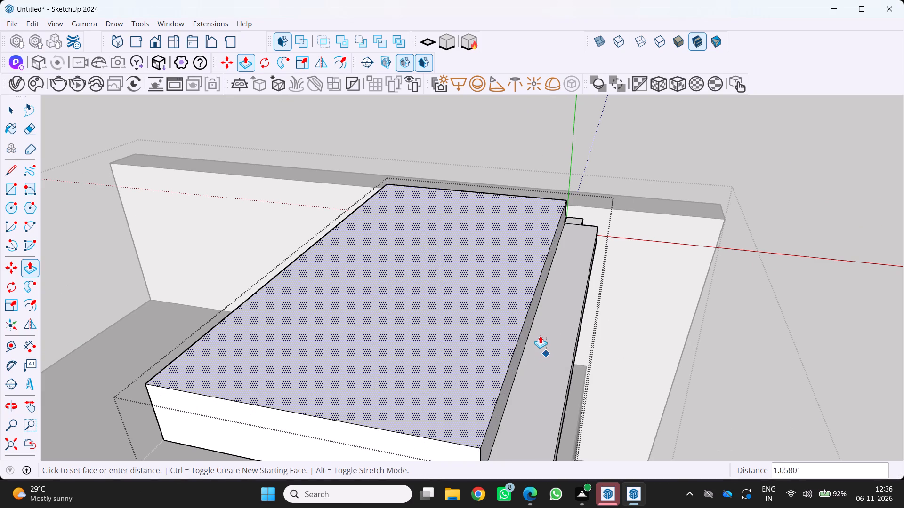
{"action": "left_click_drag", "start_coordinate": [540, 335], "coordinate": [541, 341]}
{"action": "left_click_drag", "start_coordinate": [536, 362], "coordinate": [541, 357]}
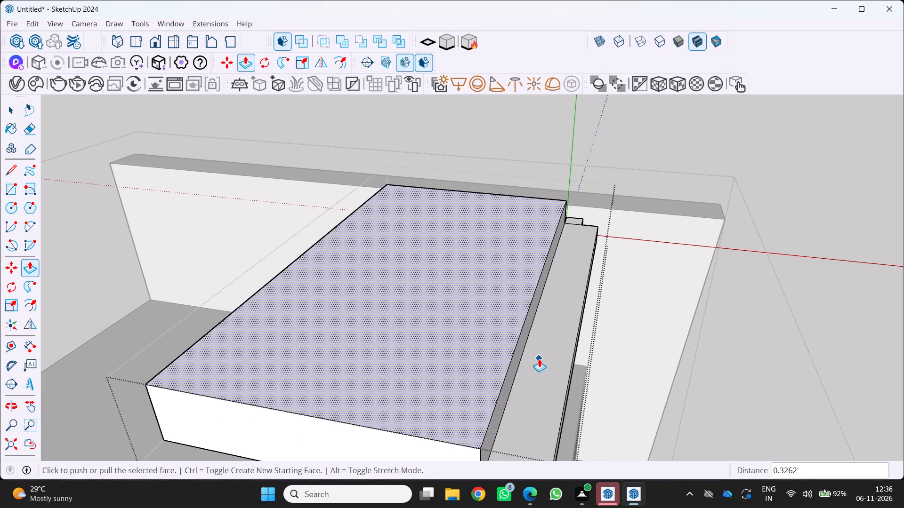
Pull the narrow edge strip's top face up about 1.79', level with the slab's large top face.
{"action": "key", "text": "space"}
{"action": "left_click", "coordinate": [559, 365]}
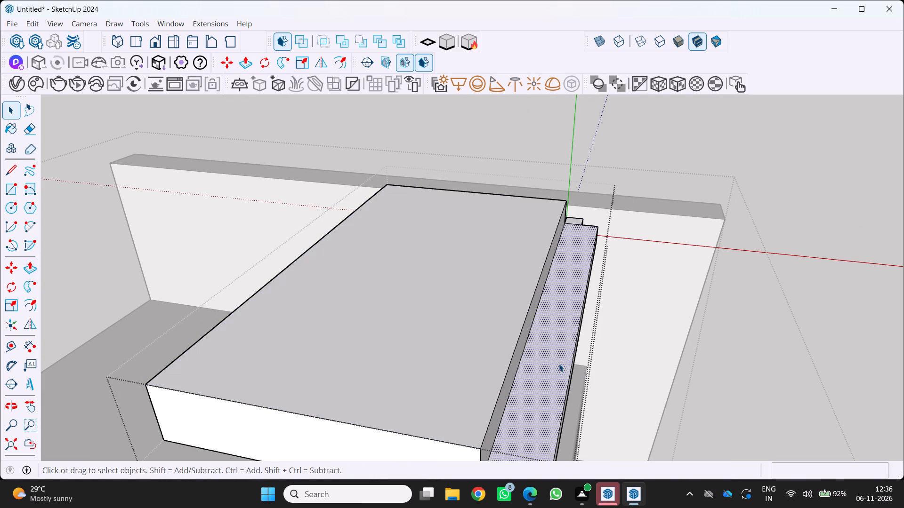
{"action": "key", "text": "p"}
{"action": "left_click_drag", "start_coordinate": [559, 362], "coordinate": [502, 339]}
{"action": "scroll", "coordinate": [483, 342], "scroll_direction": "down", "scroll_amount": 12}
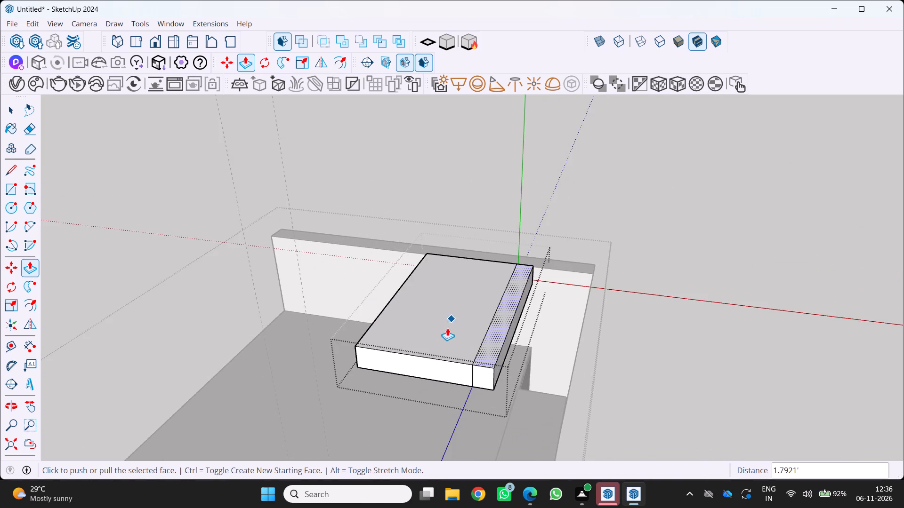
Push the narrow edge strip's top face back down about 1.1' to make the slab thinner along that edge.
{"action": "middle_click_drag", "start_coordinate": [444, 332], "coordinate": [201, 319]}
{"action": "scroll", "coordinate": [311, 250], "scroll_direction": "up", "scroll_amount": 4}
{"action": "middle_click_drag", "start_coordinate": [360, 256], "coordinate": [206, 312]}
{"action": "scroll", "coordinate": [327, 245], "scroll_direction": "up", "scroll_amount": 3}
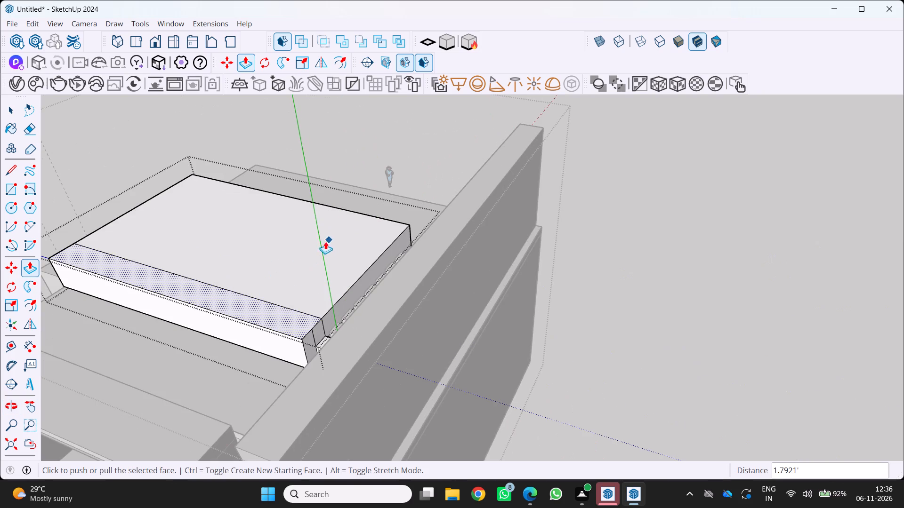
{"action": "left_click_drag", "start_coordinate": [284, 260], "coordinate": [284, 267]}
{"action": "left_click_drag", "start_coordinate": [293, 255], "coordinate": [299, 263]}
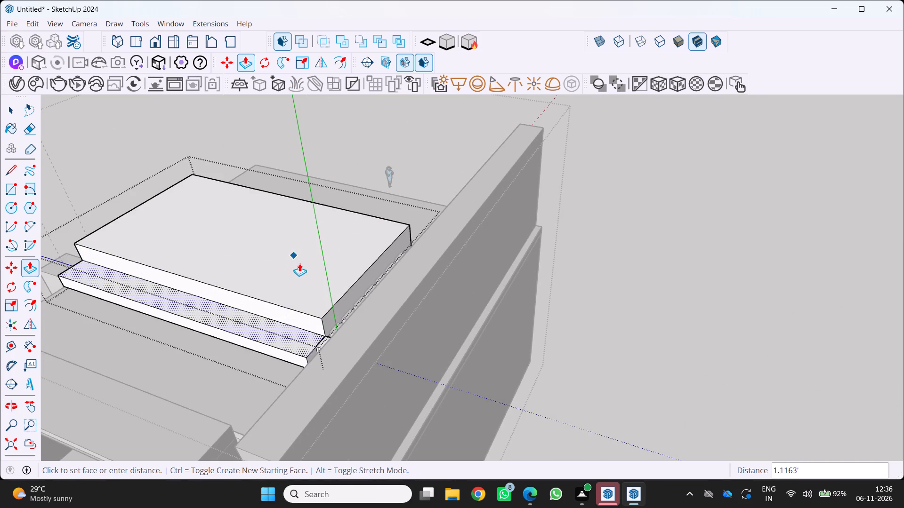
{"action": "left_click_drag", "start_coordinate": [299, 263], "coordinate": [300, 258]}
Push the slab's large top face down about 1.09', level with the edge strip, and leave the group.
{"action": "scroll", "coordinate": [315, 271], "scroll_direction": "up", "scroll_amount": 4}
{"action": "key", "text": "space"}
{"action": "left_click", "coordinate": [315, 284]}
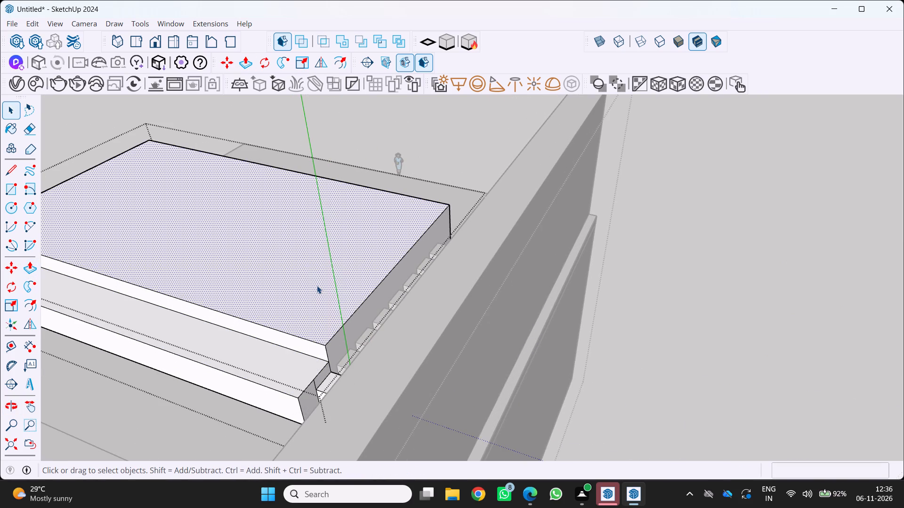
{"action": "key", "text": "p"}
{"action": "left_click_drag", "start_coordinate": [317, 286], "coordinate": [223, 331]}
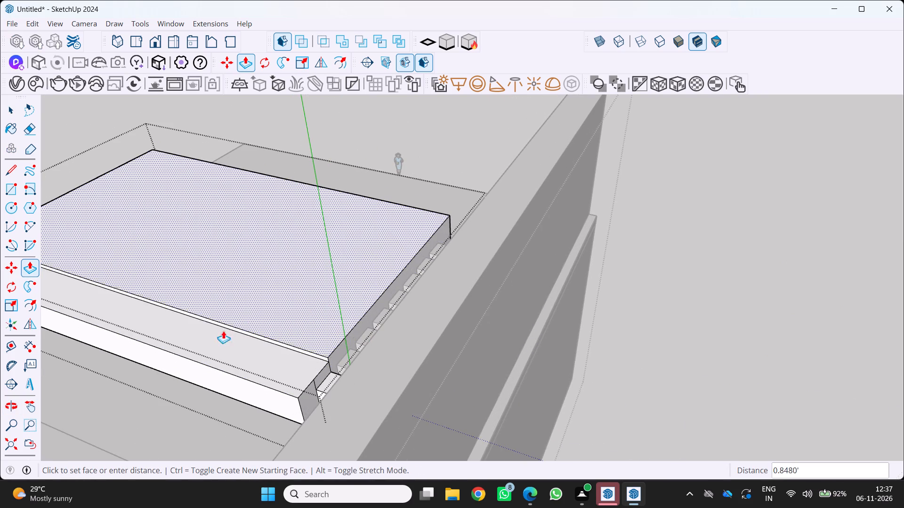
{"action": "left_click_drag", "start_coordinate": [223, 331], "coordinate": [223, 335]}
{"action": "scroll", "coordinate": [236, 329], "scroll_direction": "down", "scroll_amount": 3}
{"action": "scroll", "coordinate": [254, 317], "scroll_direction": "up", "scroll_amount": 1}
{"action": "middle_click_drag", "start_coordinate": [290, 304], "coordinate": [457, 244]}
{"action": "scroll", "coordinate": [456, 240], "scroll_direction": "down", "scroll_amount": 5}
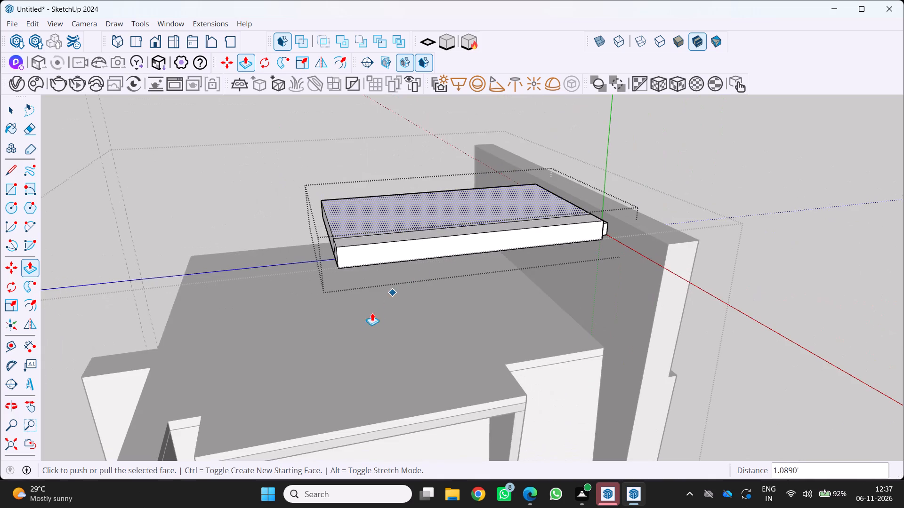
{"action": "key", "text": "space"}
{"action": "left_click", "coordinate": [320, 351]}
Examine the thickened slab from several sides against the roof and tall wall.
{"action": "scroll", "coordinate": [395, 267], "scroll_direction": "up", "scroll_amount": 3}
{"action": "middle_click_drag", "start_coordinate": [420, 256], "coordinate": [619, 255]}
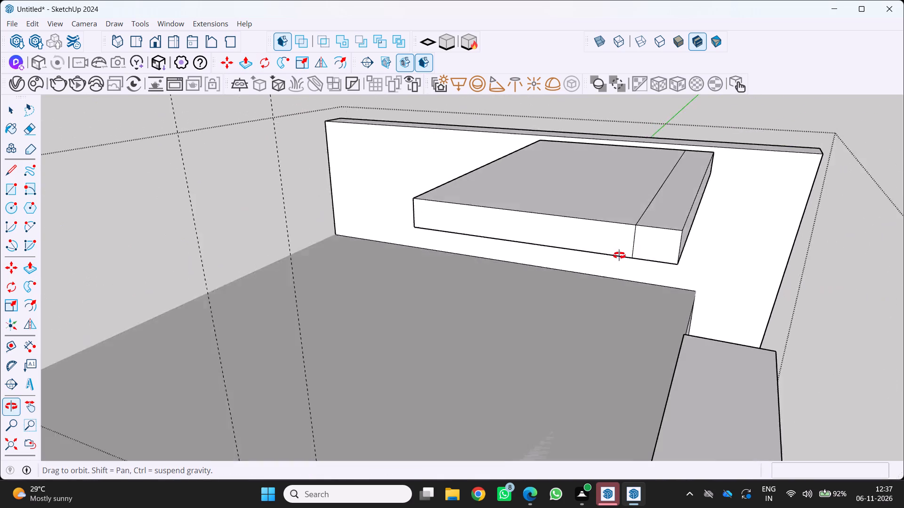
{"action": "middle_click_drag", "start_coordinate": [619, 255], "coordinate": [420, 298]}
{"action": "scroll", "coordinate": [423, 280], "scroll_direction": "down", "scroll_amount": 5}
{"action": "middle_click_drag", "start_coordinate": [453, 269], "coordinate": [373, 283]}
{"action": "scroll", "coordinate": [377, 282], "scroll_direction": "up", "scroll_amount": 1}
{"action": "middle_click", "coordinate": [373, 283]}
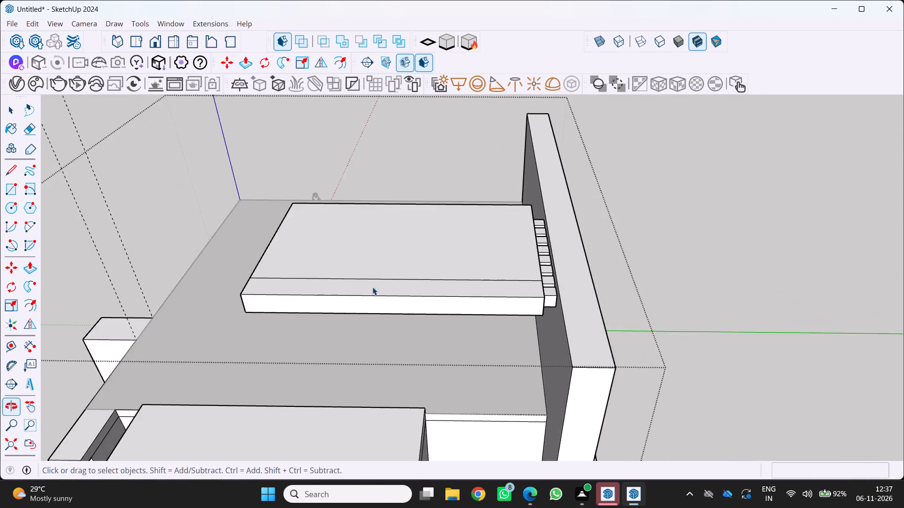
Inspect up close the row of small boxes joining the slab to the tall wall.
{"action": "scroll", "coordinate": [508, 269], "scroll_direction": "up", "scroll_amount": 3}
{"action": "middle_click_drag", "start_coordinate": [523, 264], "coordinate": [428, 295]}
{"action": "scroll", "coordinate": [474, 287], "scroll_direction": "up", "scroll_amount": 14}
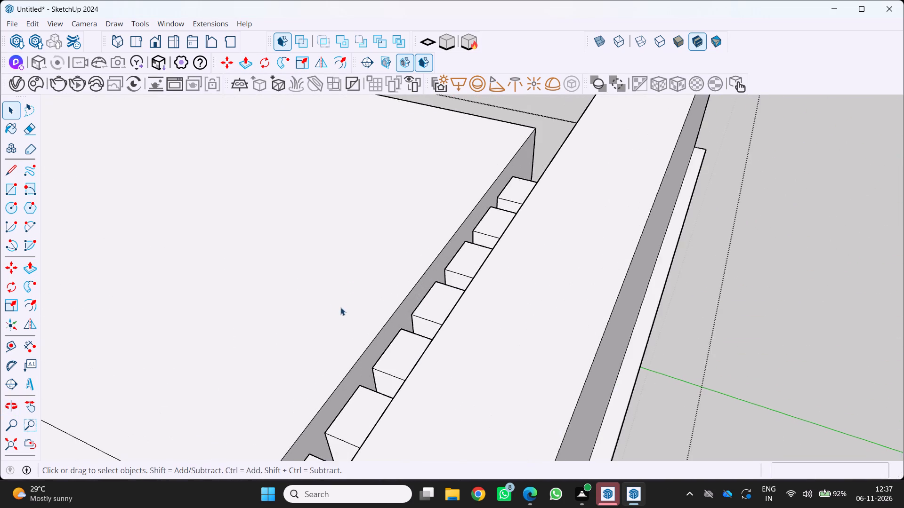
{"action": "scroll", "coordinate": [340, 307], "scroll_direction": "up", "scroll_amount": 8}
{"action": "scroll", "coordinate": [384, 315], "scroll_direction": "up", "scroll_amount": 9}
{"action": "scroll", "coordinate": [386, 317], "scroll_direction": "down", "scroll_amount": 10}
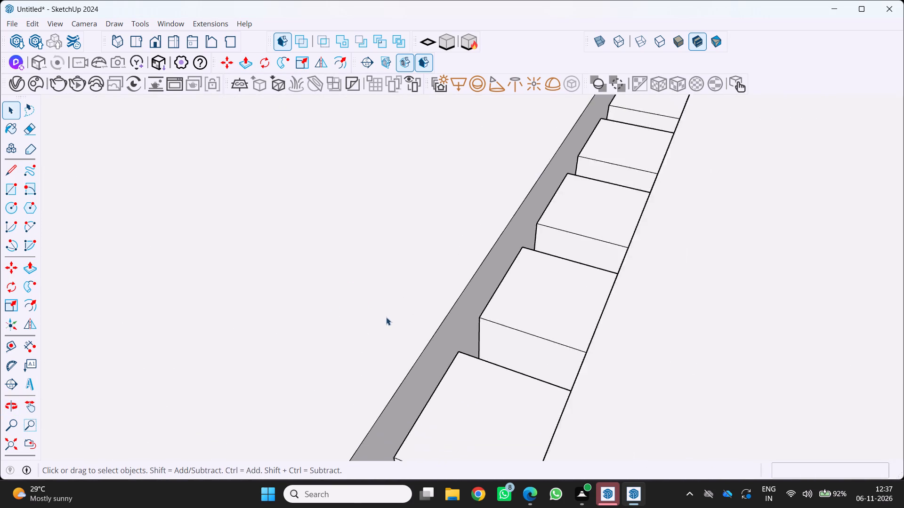
{"action": "scroll", "coordinate": [386, 317], "scroll_direction": "down", "scroll_amount": 16}
{"action": "middle_click_drag", "start_coordinate": [379, 317], "coordinate": [498, 280]}
{"action": "scroll", "coordinate": [496, 278], "scroll_direction": "down", "scroll_amount": 3}
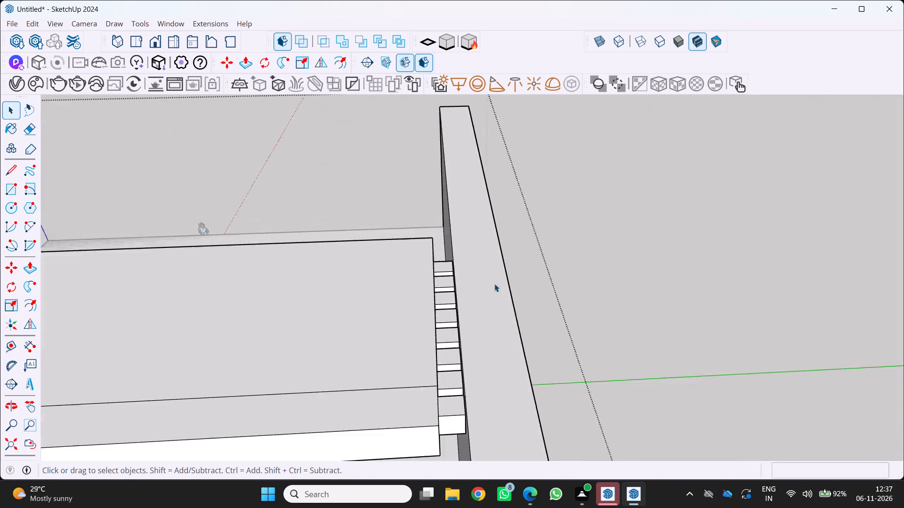
{"action": "scroll", "coordinate": [494, 284], "scroll_direction": "down", "scroll_amount": 12}
{"action": "scroll", "coordinate": [442, 320], "scroll_direction": "up", "scroll_amount": 6}
{"action": "middle_click_drag", "start_coordinate": [416, 355], "coordinate": [391, 360]}
{"action": "middle_click", "coordinate": [391, 361]}
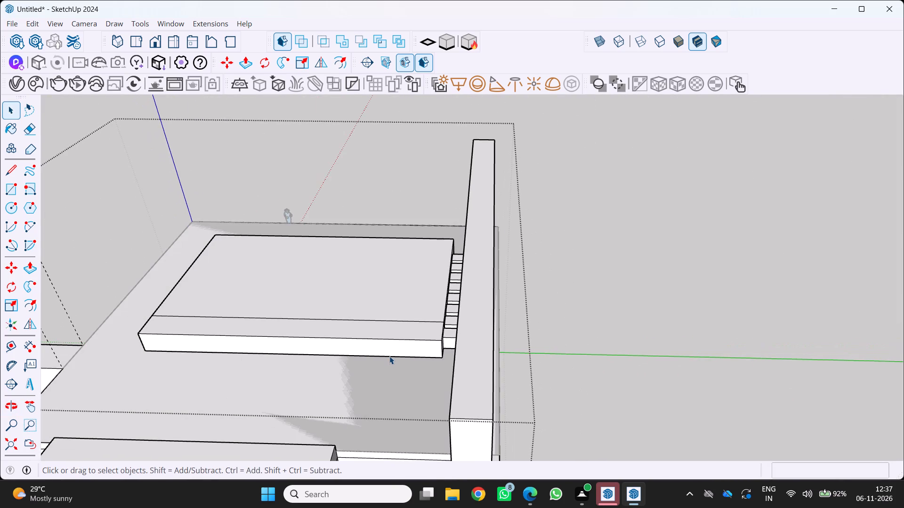
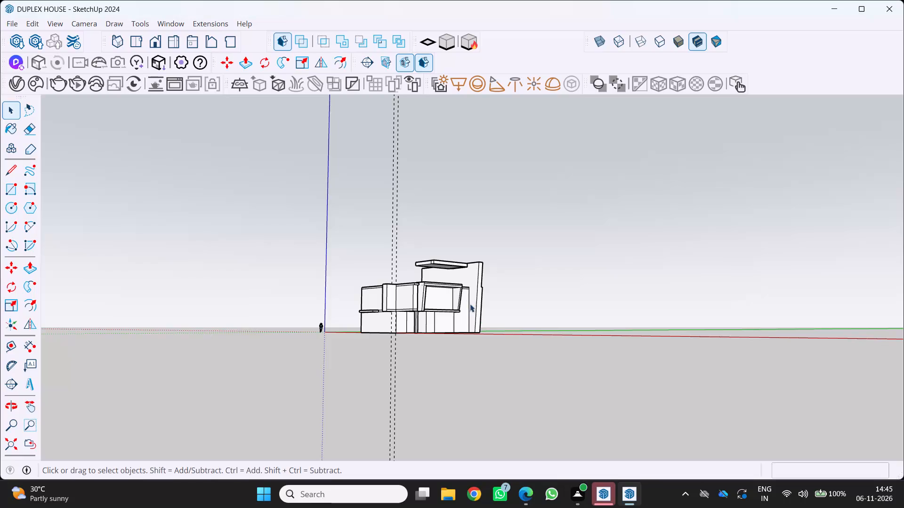
Examine the house massing and the floating roof slab beside the tall wall.
{"action": "scroll", "coordinate": [386, 272], "scroll_direction": "up", "scroll_amount": 4}
{"action": "middle_click_drag", "start_coordinate": [414, 274], "coordinate": [335, 325]}
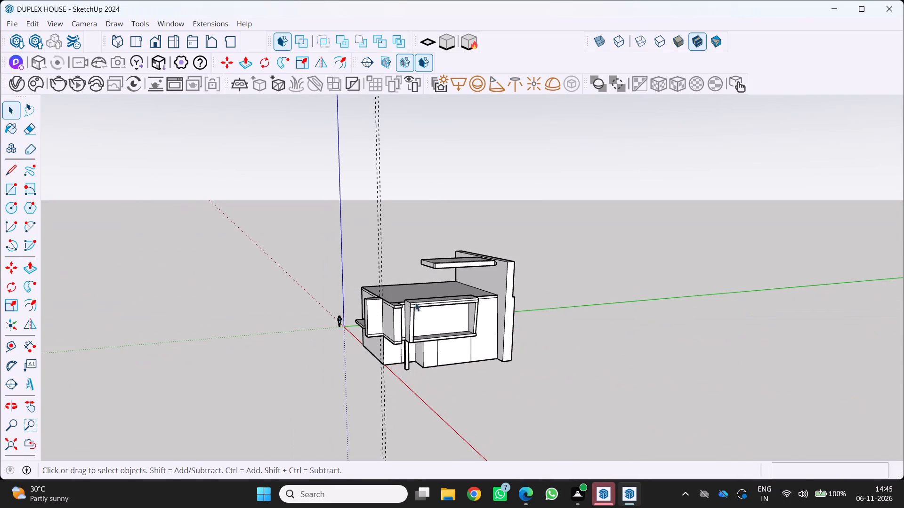
{"action": "scroll", "coordinate": [414, 301], "scroll_direction": "up", "scroll_amount": 8}
{"action": "middle_click_drag", "start_coordinate": [404, 312], "coordinate": [421, 341]}
{"action": "scroll", "coordinate": [409, 321], "scroll_direction": "up", "scroll_amount": 1}
{"action": "middle_click", "coordinate": [421, 341]}
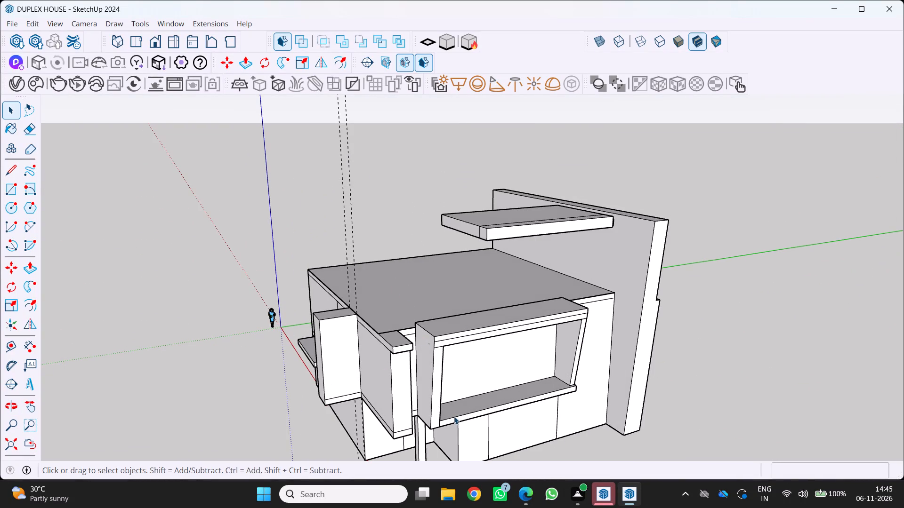
{"action": "scroll", "coordinate": [459, 412], "scroll_direction": "up", "scroll_amount": 3}
{"action": "scroll", "coordinate": [587, 298], "scroll_direction": "down", "scroll_amount": 5}
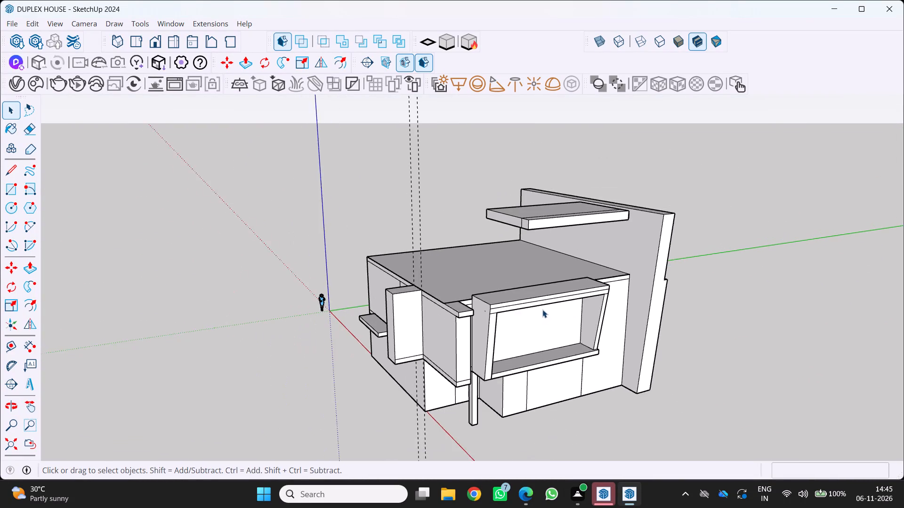
{"action": "scroll", "coordinate": [542, 310], "scroll_direction": "down", "scroll_amount": 2}
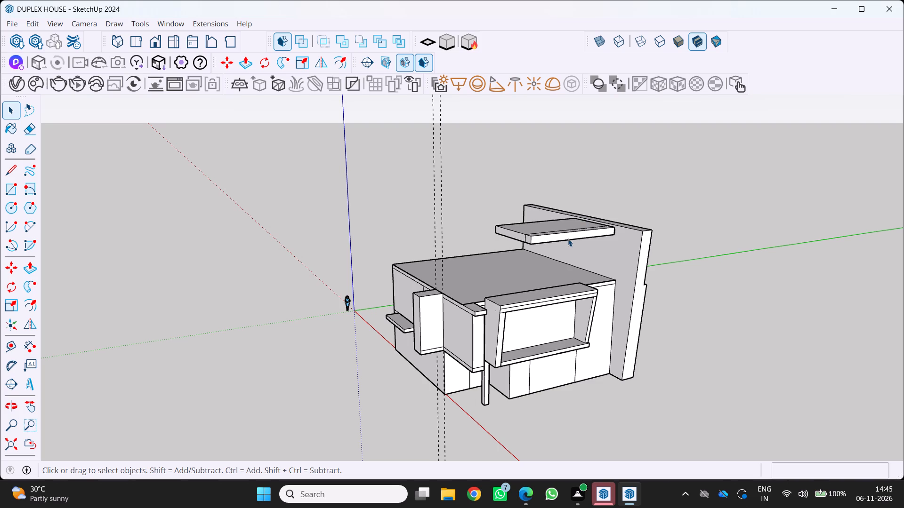
{"action": "scroll", "coordinate": [567, 229], "scroll_direction": "up", "scroll_amount": 1}
{"action": "middle_click_drag", "start_coordinate": [567, 229], "coordinate": [525, 254]}
{"action": "scroll", "coordinate": [539, 240], "scroll_direction": "up", "scroll_amount": 2}
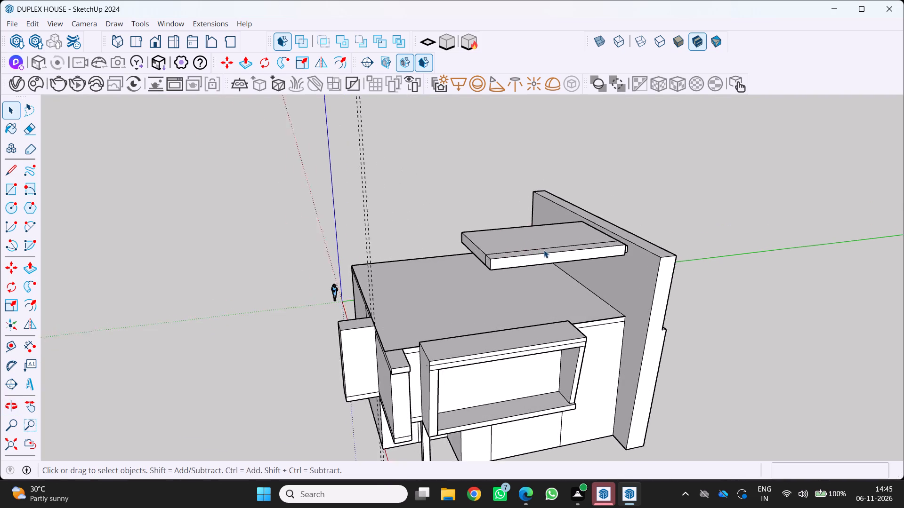
{"action": "scroll", "coordinate": [544, 250], "scroll_direction": "up", "scroll_amount": 4}
{"action": "middle_click_drag", "start_coordinate": [544, 261], "coordinate": [622, 282]}
{"action": "scroll", "coordinate": [549, 275], "scroll_direction": "up", "scroll_amount": 3}
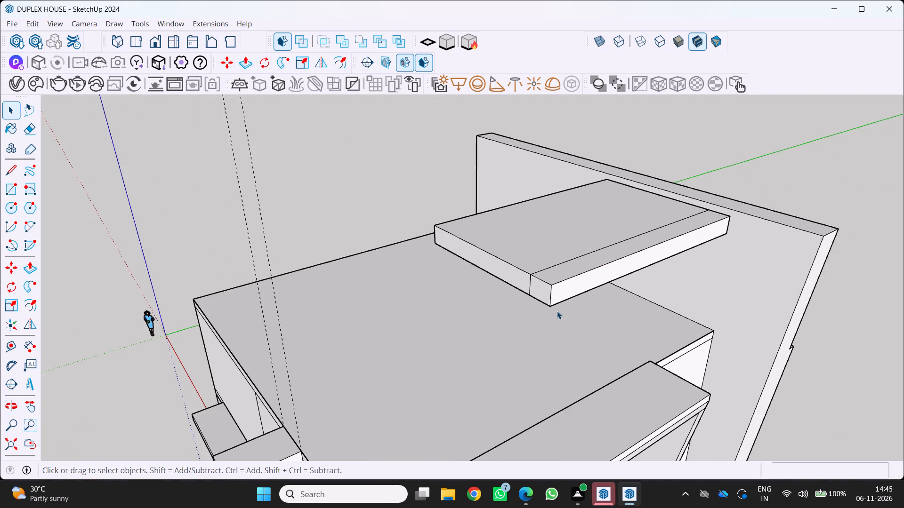
{"action": "scroll", "coordinate": [538, 315], "scroll_direction": "down", "scroll_amount": 3}
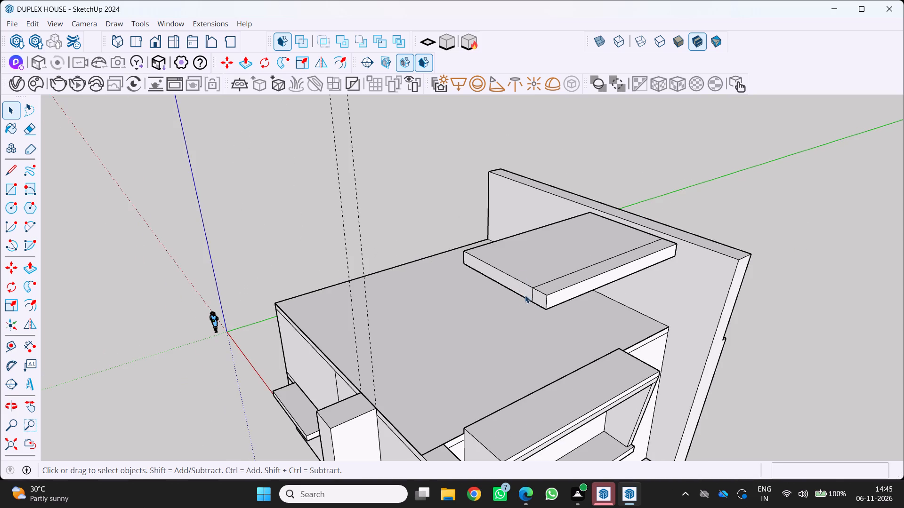
{"action": "scroll", "coordinate": [528, 289], "scroll_direction": "up", "scroll_amount": 3}
{"action": "middle_click_drag", "start_coordinate": [530, 282], "coordinate": [564, 302]}
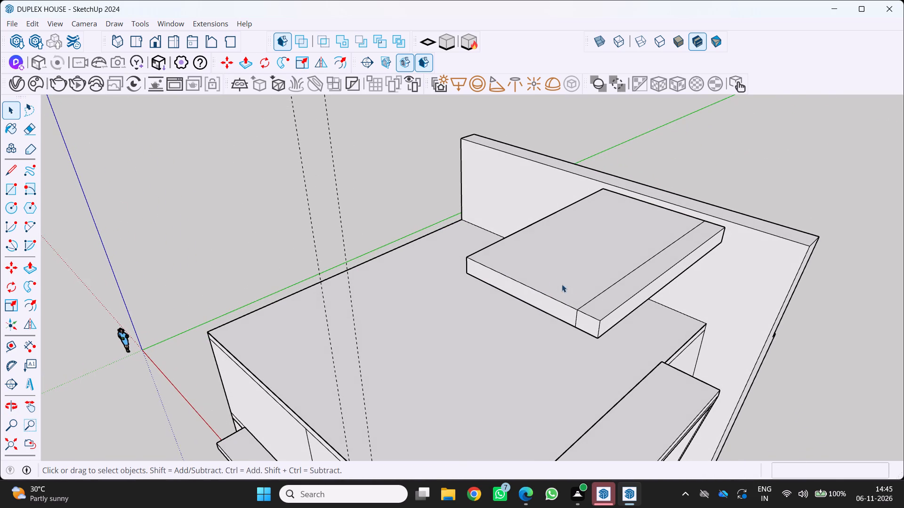
Push/Pull the flat main roof face beneath the floating slab by about 1.21'.
{"action": "key", "text": "p"}
{"action": "left_click_drag", "start_coordinate": [557, 274], "coordinate": [553, 280]}
{"action": "scroll", "coordinate": [581, 267], "scroll_direction": "up", "scroll_amount": 4}
{"action": "middle_click_drag", "start_coordinate": [569, 268], "coordinate": [441, 299]}
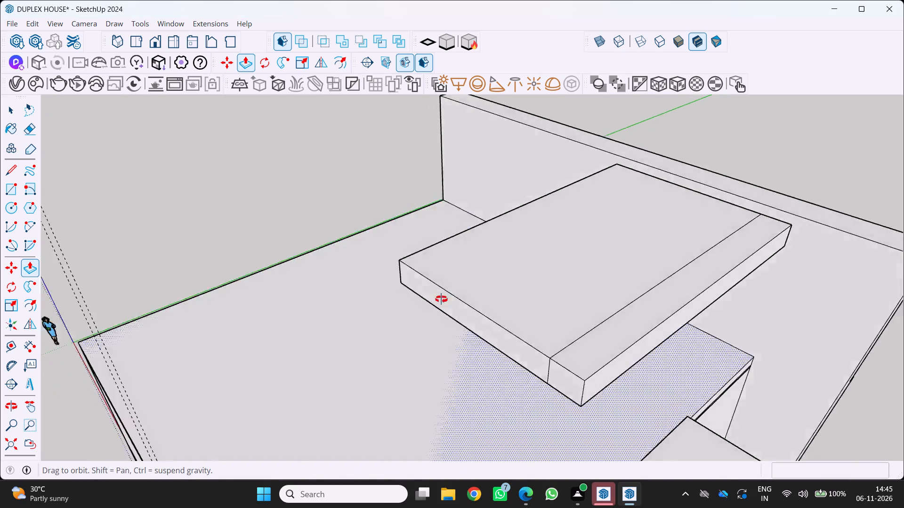
{"action": "middle_click_drag", "start_coordinate": [441, 299], "coordinate": [347, 307]}
{"action": "middle_click", "coordinate": [347, 306]}
{"action": "scroll", "coordinate": [600, 295], "scroll_direction": "up", "scroll_amount": 3}
{"action": "middle_click_drag", "start_coordinate": [570, 294], "coordinate": [475, 269]}
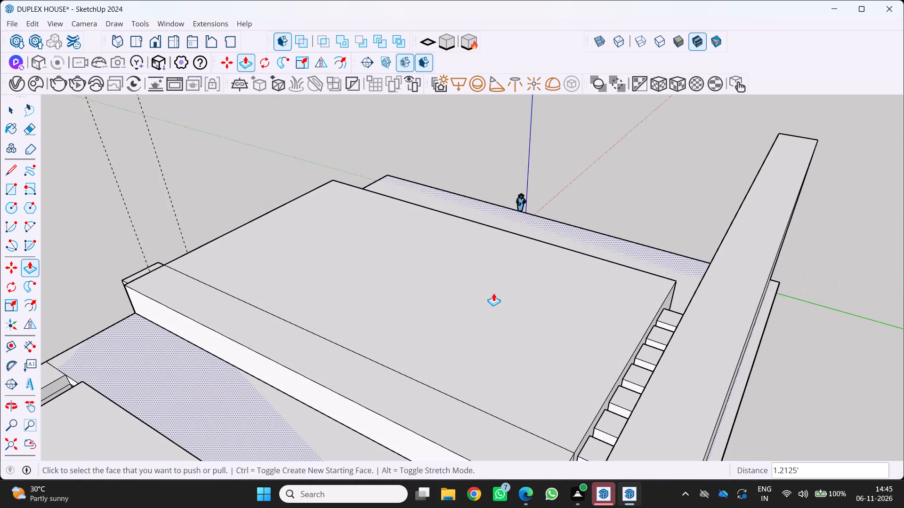
{"action": "left_click", "coordinate": [493, 294]}
{"action": "key", "text": "space"}
Open the floating slab's group and push the larger part of its top face down about 0.32'.
{"action": "triple_click", "coordinate": [493, 293]}
{"action": "left_click", "coordinate": [491, 292]}
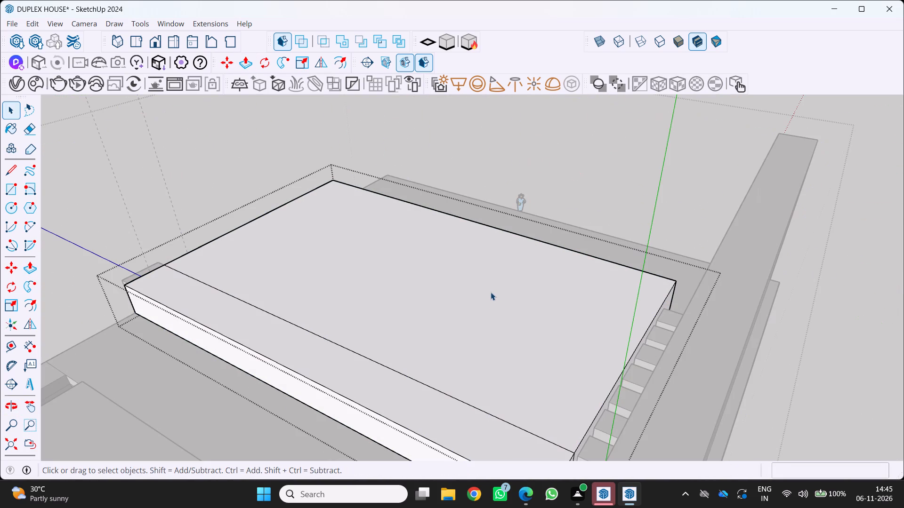
{"action": "key", "text": "p"}
{"action": "left_click_drag", "start_coordinate": [490, 292], "coordinate": [490, 296]}
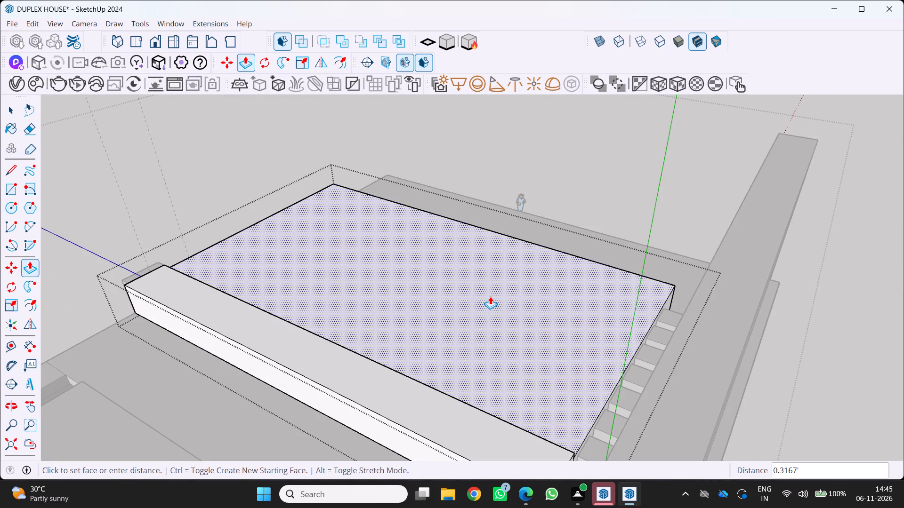
{"action": "left_click_drag", "start_coordinate": [490, 296], "coordinate": [490, 297]}
Push the narrow strip of the slab's top face down about 0.34', level with the larger top face.
{"action": "scroll", "coordinate": [468, 299], "scroll_direction": "down", "scroll_amount": 3}
{"action": "middle_click_drag", "start_coordinate": [471, 295], "coordinate": [599, 254]}
{"action": "middle_click", "coordinate": [599, 254]}
{"action": "scroll", "coordinate": [495, 274], "scroll_direction": "up", "scroll_amount": 4}
{"action": "middle_click_drag", "start_coordinate": [490, 272], "coordinate": [619, 329]}
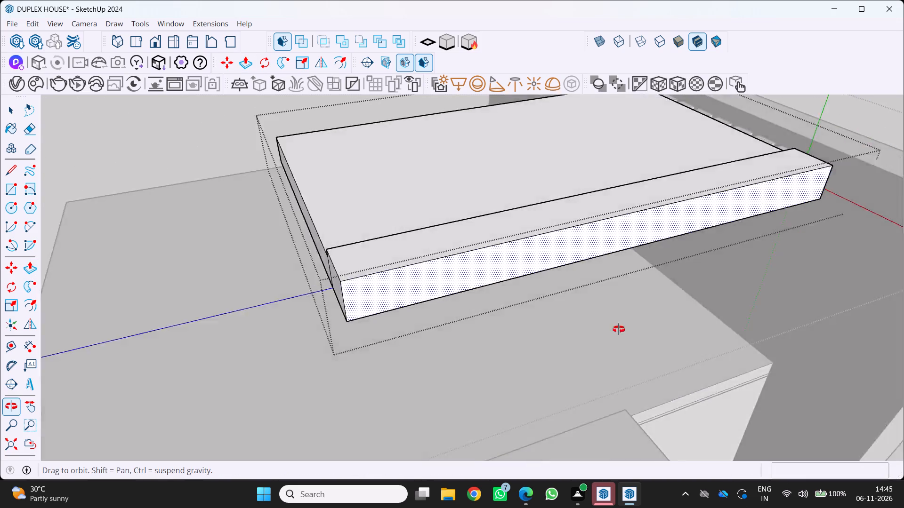
{"action": "middle_click_drag", "start_coordinate": [619, 329], "coordinate": [733, 322]}
{"action": "middle_click", "coordinate": [732, 321]}
{"action": "left_click_drag", "start_coordinate": [387, 299], "coordinate": [384, 304]}
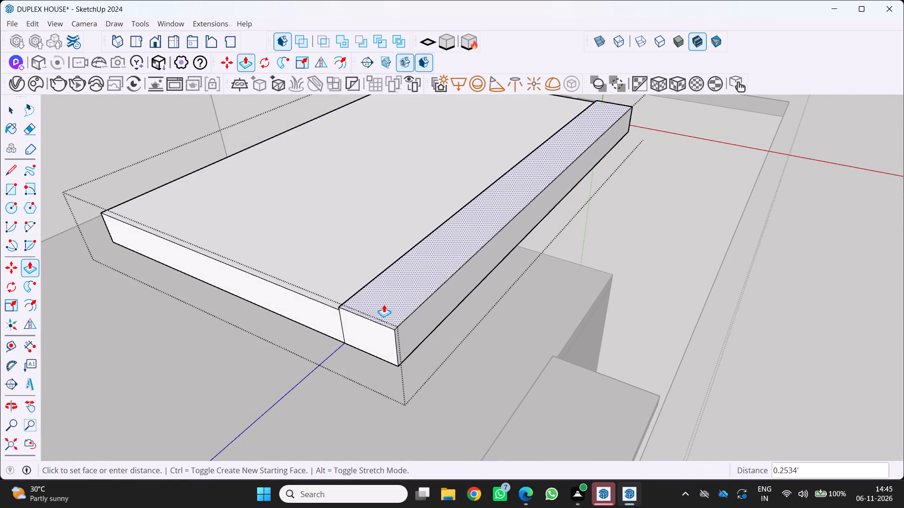
{"action": "left_click_drag", "start_coordinate": [384, 304], "coordinate": [330, 317]}
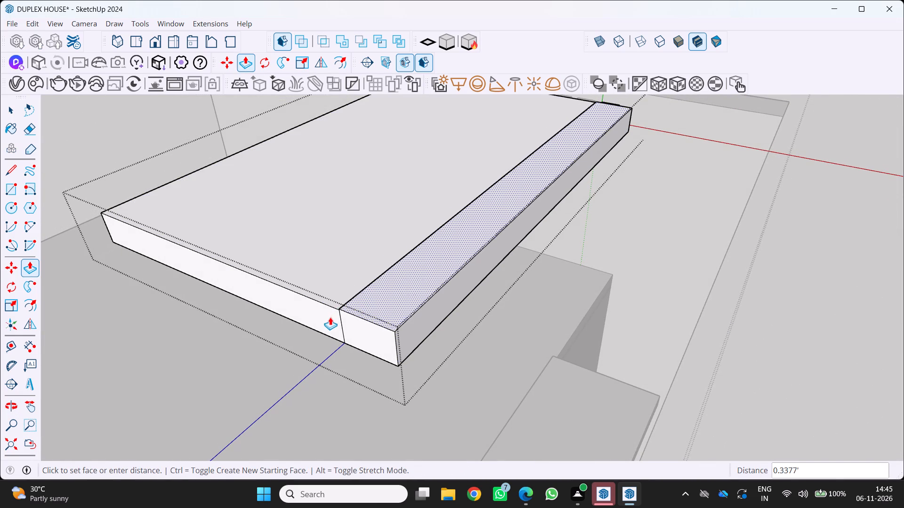
{"action": "left_click_drag", "start_coordinate": [330, 317], "coordinate": [330, 317]}
Push the larger part of the slab's underside up about 0.39' to thin the slab.
{"action": "scroll", "coordinate": [360, 282], "scroll_direction": "up", "scroll_amount": 3}
{"action": "middle_click_drag", "start_coordinate": [360, 281], "coordinate": [496, 254]}
{"action": "scroll", "coordinate": [496, 254], "scroll_direction": "down", "scroll_amount": 9}
{"action": "middle_click_drag", "start_coordinate": [330, 301], "coordinate": [323, 269]}
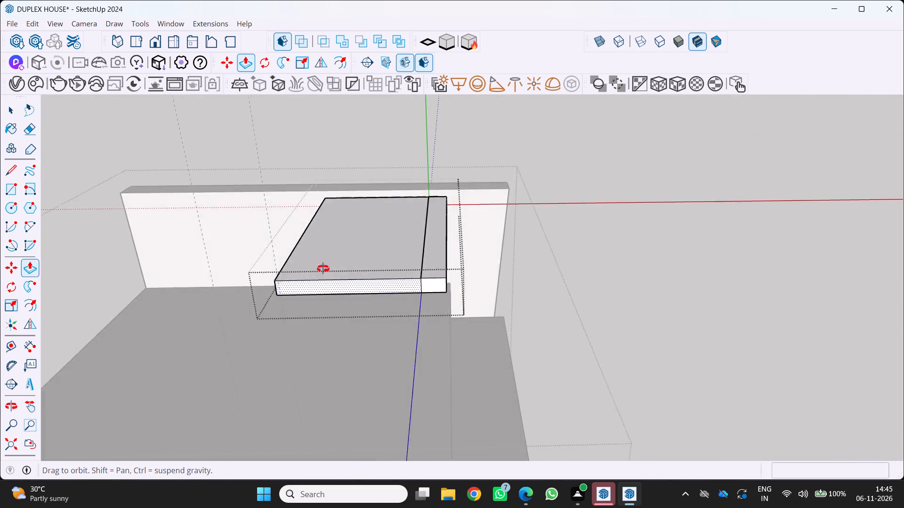
{"action": "middle_click_drag", "start_coordinate": [323, 269], "coordinate": [331, 192]}
{"action": "scroll", "coordinate": [373, 188], "scroll_direction": "up", "scroll_amount": 4}
{"action": "left_click_drag", "start_coordinate": [376, 170], "coordinate": [372, 166]}
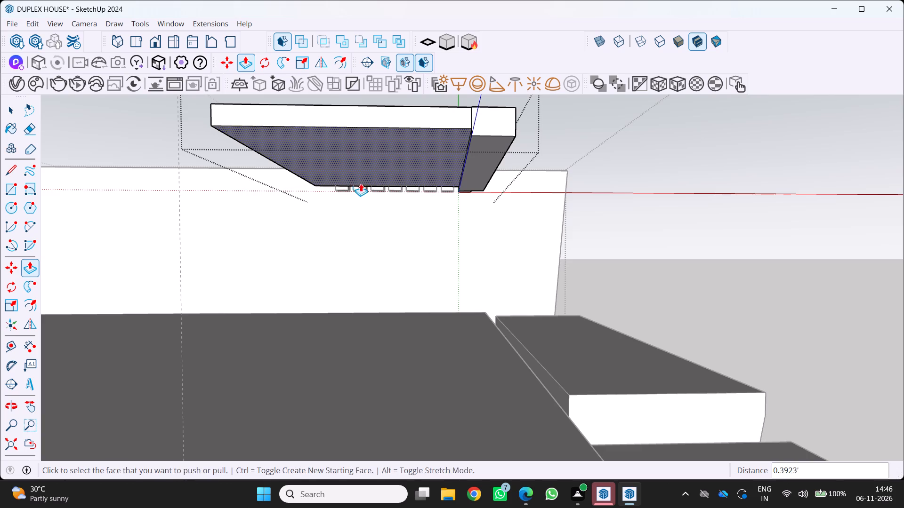
Push the narrow strip of the slab's underside up about 0.39', level with the rest of the underside.
{"action": "middle_click_drag", "start_coordinate": [355, 191], "coordinate": [285, 234]}
{"action": "scroll", "coordinate": [381, 242], "scroll_direction": "up", "scroll_amount": 4}
{"action": "middle_click_drag", "start_coordinate": [355, 242], "coordinate": [421, 243]}
{"action": "middle_click", "coordinate": [420, 243]}
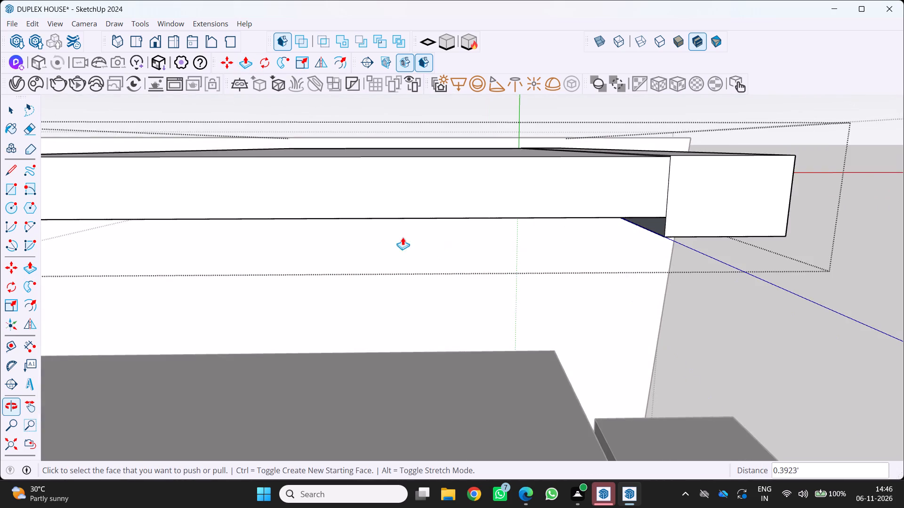
{"action": "scroll", "coordinate": [385, 238], "scroll_direction": "down", "scroll_amount": 6}
{"action": "scroll", "coordinate": [483, 218], "scroll_direction": "up", "scroll_amount": 4}
{"action": "middle_click_drag", "start_coordinate": [488, 216], "coordinate": [514, 157]}
{"action": "scroll", "coordinate": [492, 180], "scroll_direction": "up", "scroll_amount": 1}
{"action": "scroll", "coordinate": [472, 258], "scroll_direction": "up", "scroll_amount": 1}
{"action": "middle_click_drag", "start_coordinate": [472, 257], "coordinate": [483, 222]}
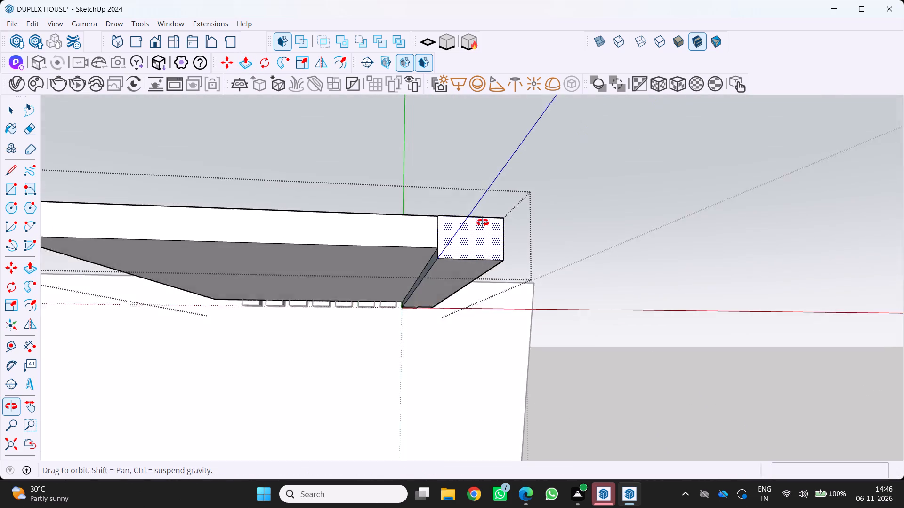
{"action": "middle_click_drag", "start_coordinate": [483, 222], "coordinate": [484, 217]}
{"action": "left_click_drag", "start_coordinate": [451, 285], "coordinate": [424, 264]}
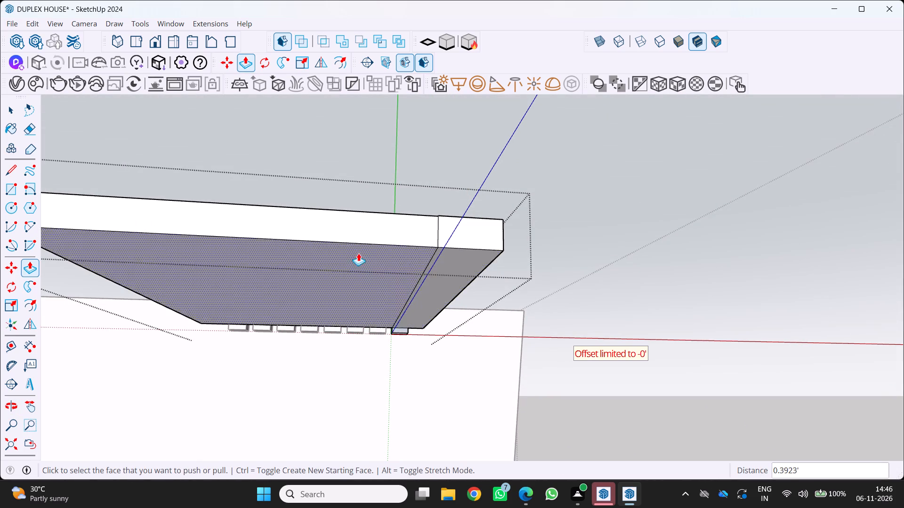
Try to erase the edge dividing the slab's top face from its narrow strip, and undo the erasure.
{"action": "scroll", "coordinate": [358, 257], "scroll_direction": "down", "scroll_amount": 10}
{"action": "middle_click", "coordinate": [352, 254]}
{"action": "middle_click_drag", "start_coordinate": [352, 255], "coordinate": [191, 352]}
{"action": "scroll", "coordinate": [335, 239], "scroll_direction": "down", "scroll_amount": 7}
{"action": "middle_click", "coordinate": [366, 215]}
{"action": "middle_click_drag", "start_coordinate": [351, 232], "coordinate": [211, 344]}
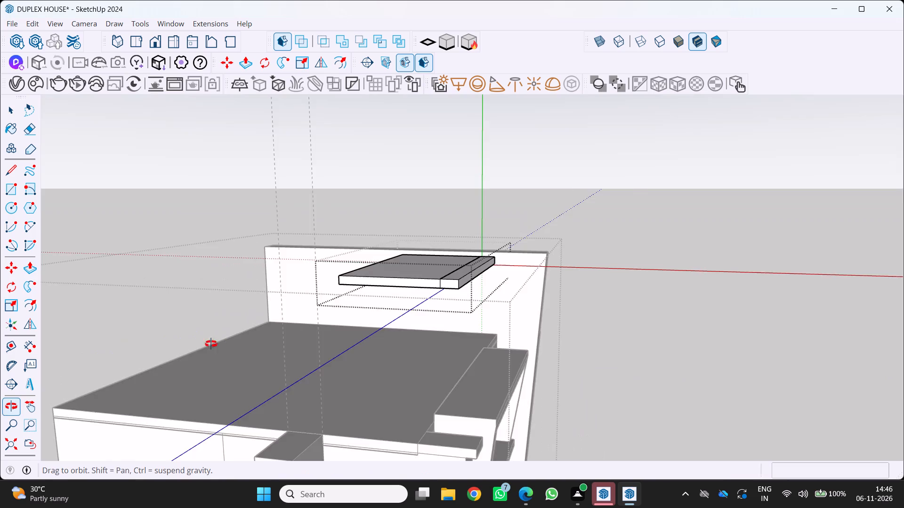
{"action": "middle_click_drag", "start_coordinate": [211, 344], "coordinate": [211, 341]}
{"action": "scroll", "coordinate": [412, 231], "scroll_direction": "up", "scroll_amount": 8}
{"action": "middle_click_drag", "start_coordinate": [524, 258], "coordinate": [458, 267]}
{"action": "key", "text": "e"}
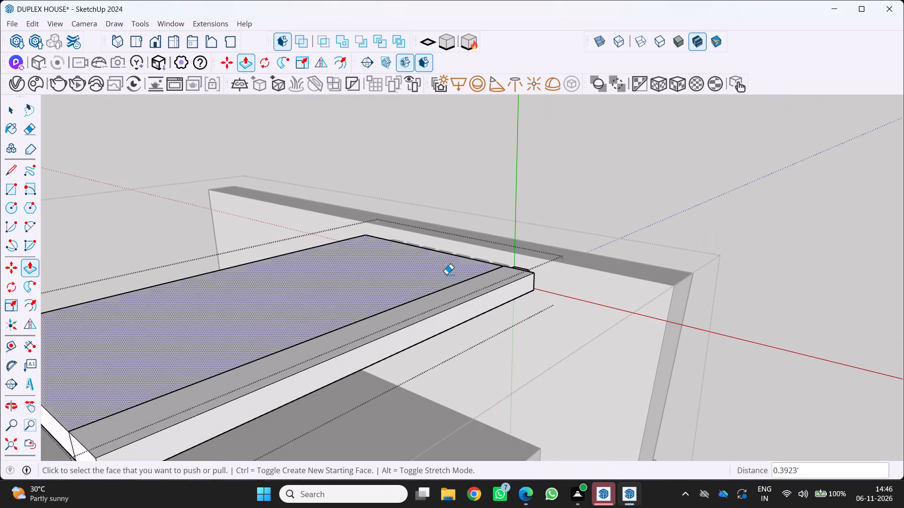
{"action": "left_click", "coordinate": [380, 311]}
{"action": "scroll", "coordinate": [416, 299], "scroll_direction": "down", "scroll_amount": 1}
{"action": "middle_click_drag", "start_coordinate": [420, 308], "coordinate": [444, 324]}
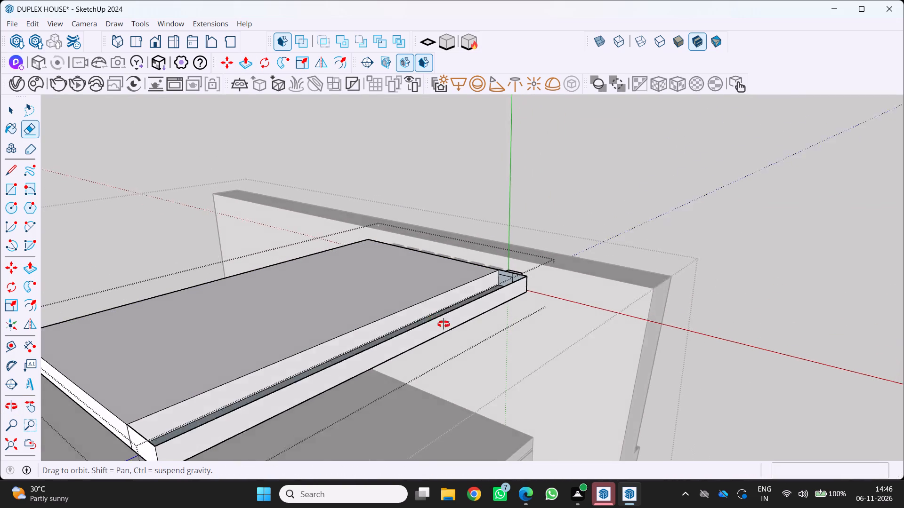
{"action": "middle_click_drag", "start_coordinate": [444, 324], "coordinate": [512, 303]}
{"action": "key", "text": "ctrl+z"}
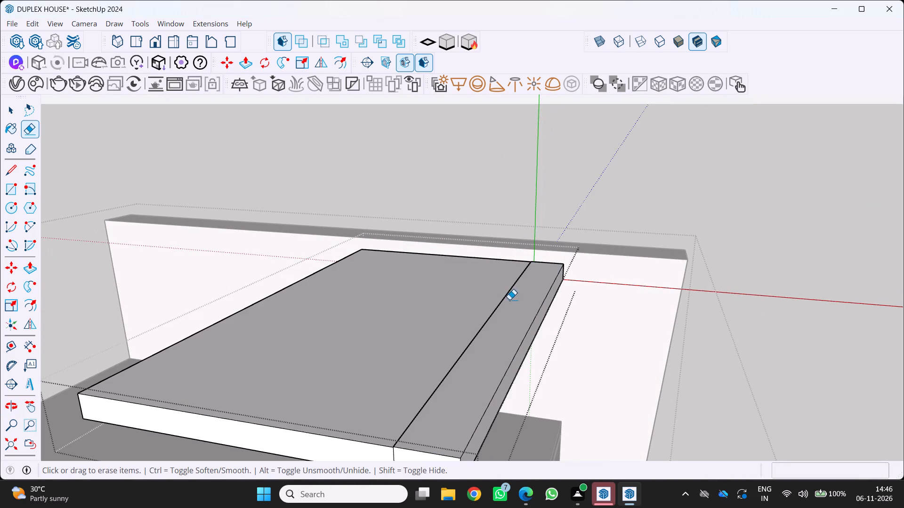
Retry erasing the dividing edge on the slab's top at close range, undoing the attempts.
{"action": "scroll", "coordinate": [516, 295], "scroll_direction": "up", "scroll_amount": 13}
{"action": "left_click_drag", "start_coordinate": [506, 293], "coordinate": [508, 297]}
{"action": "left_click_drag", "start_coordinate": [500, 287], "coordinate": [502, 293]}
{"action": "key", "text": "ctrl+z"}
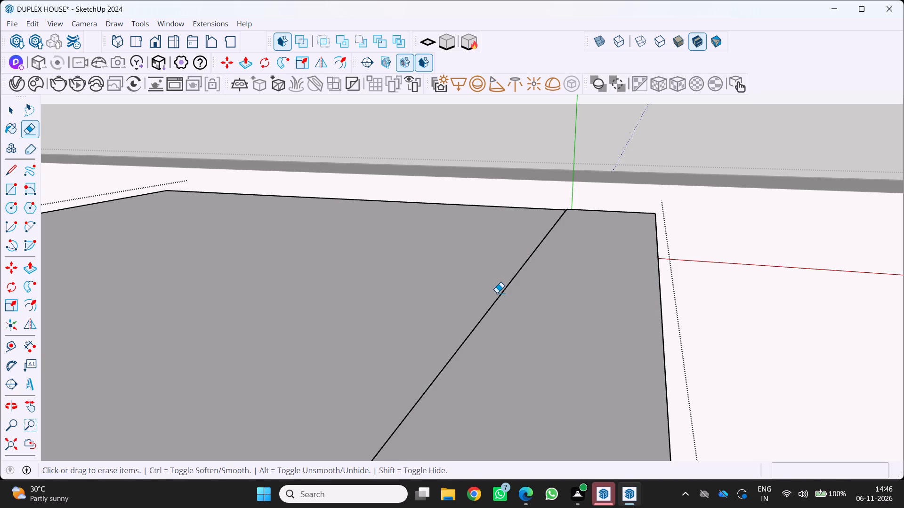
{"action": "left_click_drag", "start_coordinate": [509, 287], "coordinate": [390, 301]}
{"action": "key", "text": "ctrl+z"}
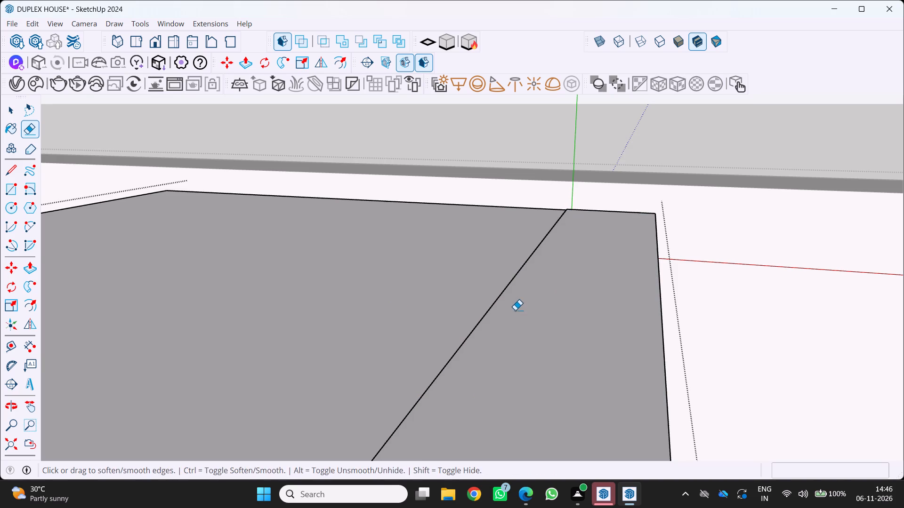
Erase the short vertical dividing edge on the slab's end face.
{"action": "scroll", "coordinate": [554, 317], "scroll_direction": "down", "scroll_amount": 12}
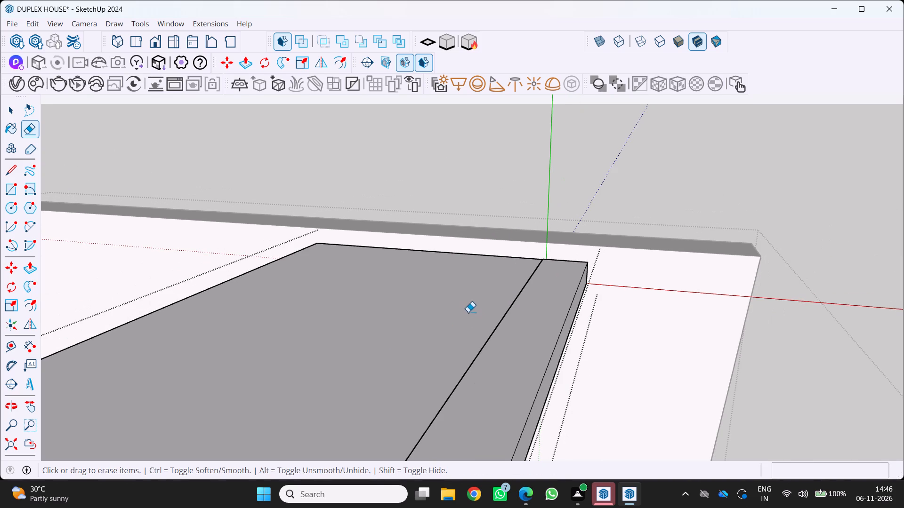
{"action": "scroll", "coordinate": [460, 282], "scroll_direction": "down", "scroll_amount": 11}
{"action": "scroll", "coordinate": [374, 429], "scroll_direction": "up", "scroll_amount": 3}
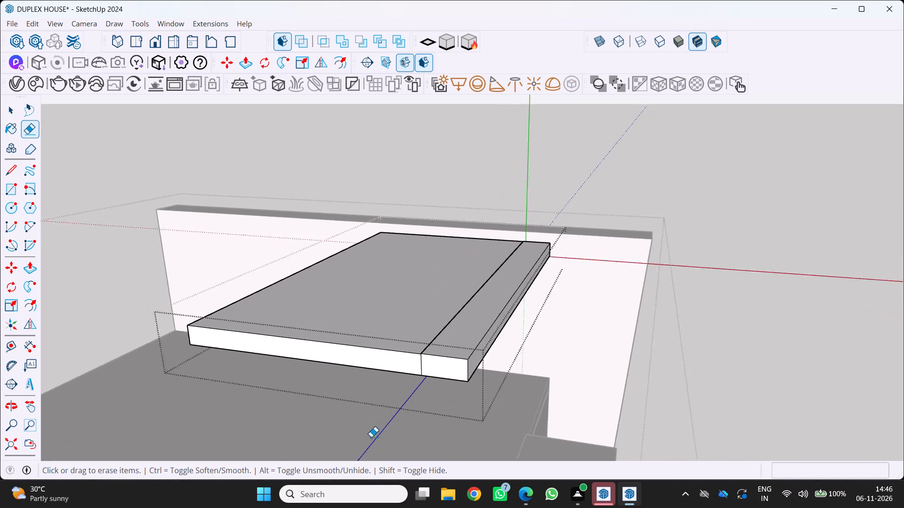
{"action": "scroll", "coordinate": [371, 437], "scroll_direction": "up", "scroll_amount": 9}
{"action": "scroll", "coordinate": [496, 254], "scroll_direction": "down", "scroll_amount": 12}
{"action": "scroll", "coordinate": [468, 254], "scroll_direction": "up", "scroll_amount": 4}
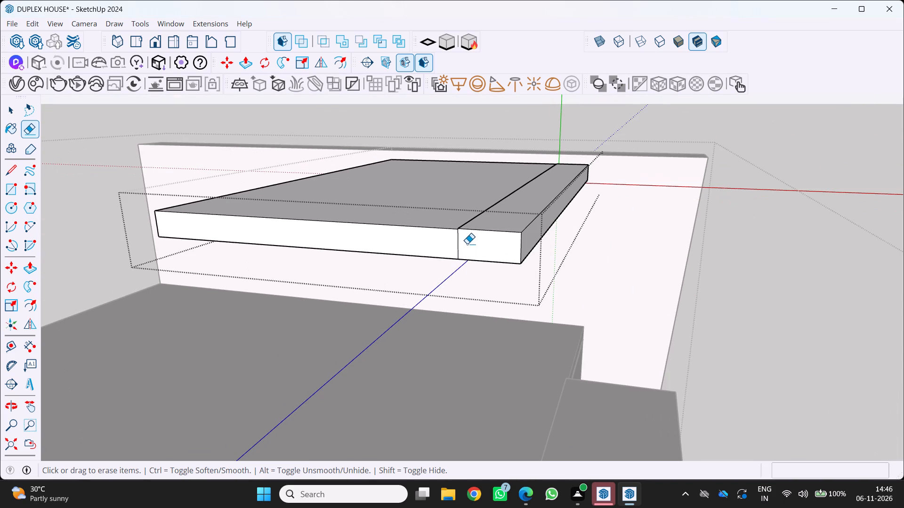
{"action": "left_click_drag", "start_coordinate": [458, 242], "coordinate": [464, 245]}
Push/Pull the strip's top face by about 0.02' to make it flush with the adjoining slab top.
{"action": "scroll", "coordinate": [366, 234], "scroll_direction": "up", "scroll_amount": 4}
{"action": "middle_click_drag", "start_coordinate": [456, 229], "coordinate": [525, 290]}
{"action": "middle_click_drag", "start_coordinate": [530, 287], "coordinate": [534, 283]}
{"action": "scroll", "coordinate": [509, 205], "scroll_direction": "up", "scroll_amount": 10}
{"action": "middle_click_drag", "start_coordinate": [507, 212], "coordinate": [627, 205]}
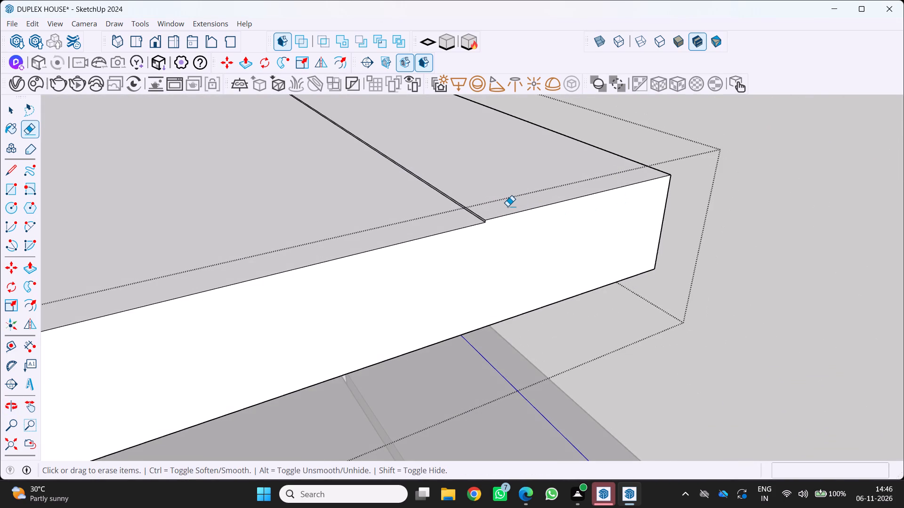
{"action": "key", "text": "p"}
{"action": "left_click_drag", "start_coordinate": [472, 190], "coordinate": [393, 210]}
Erase the remaining dividing edge across the slab's top to merge the strip with the main face.
{"action": "scroll", "coordinate": [526, 223], "scroll_direction": "up", "scroll_amount": 1}
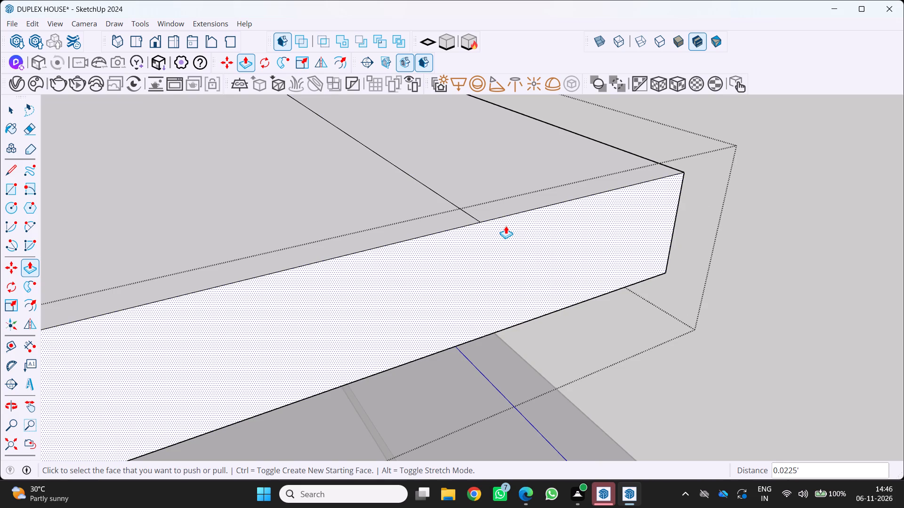
{"action": "scroll", "coordinate": [484, 229], "scroll_direction": "down", "scroll_amount": 3}
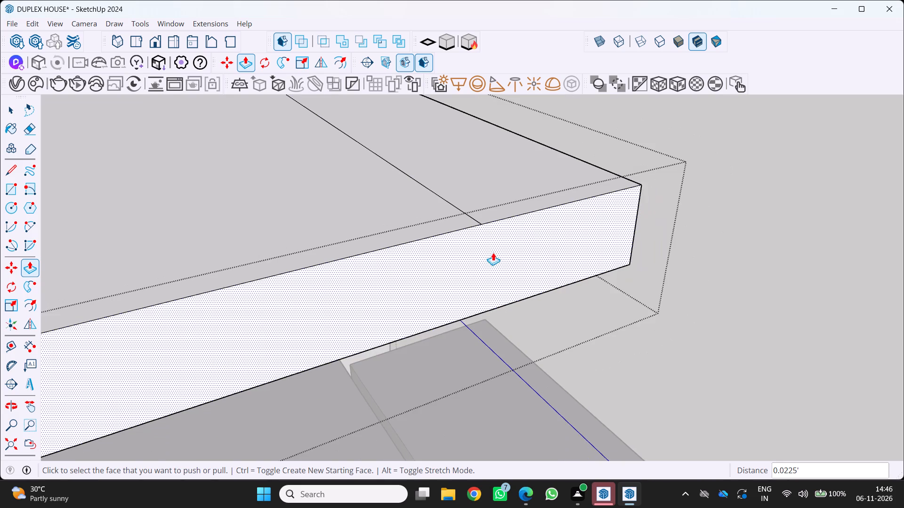
{"action": "scroll", "coordinate": [490, 255], "scroll_direction": "down", "scroll_amount": 5}
{"action": "middle_click_drag", "start_coordinate": [482, 256], "coordinate": [419, 284]}
{"action": "middle_click", "coordinate": [419, 284]}
{"action": "scroll", "coordinate": [482, 139], "scroll_direction": "down", "scroll_amount": 5}
{"action": "middle_click_drag", "start_coordinate": [508, 167], "coordinate": [597, 278], "text": "shift"}
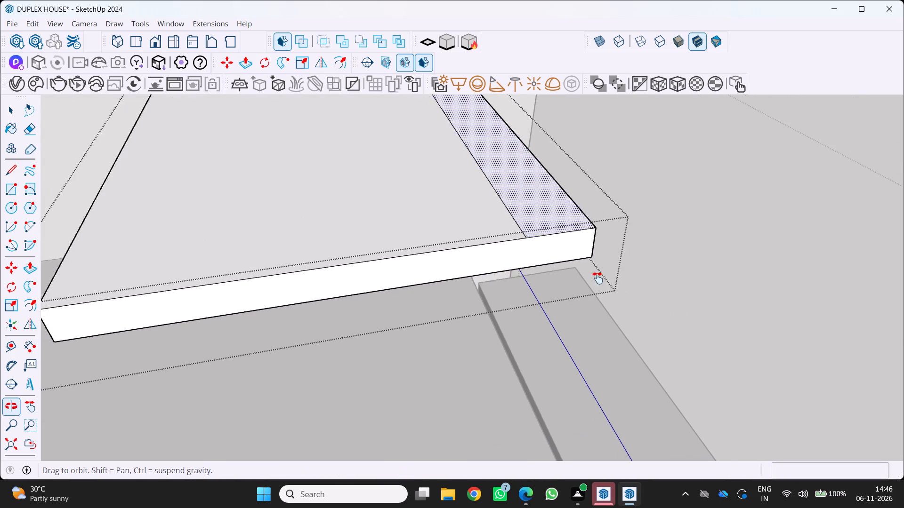
{"action": "middle_click_drag", "start_coordinate": [597, 278], "coordinate": [680, 436], "text": "shift"}
{"action": "scroll", "coordinate": [563, 317], "scroll_direction": "up", "scroll_amount": 3}
{"action": "key", "text": "e"}
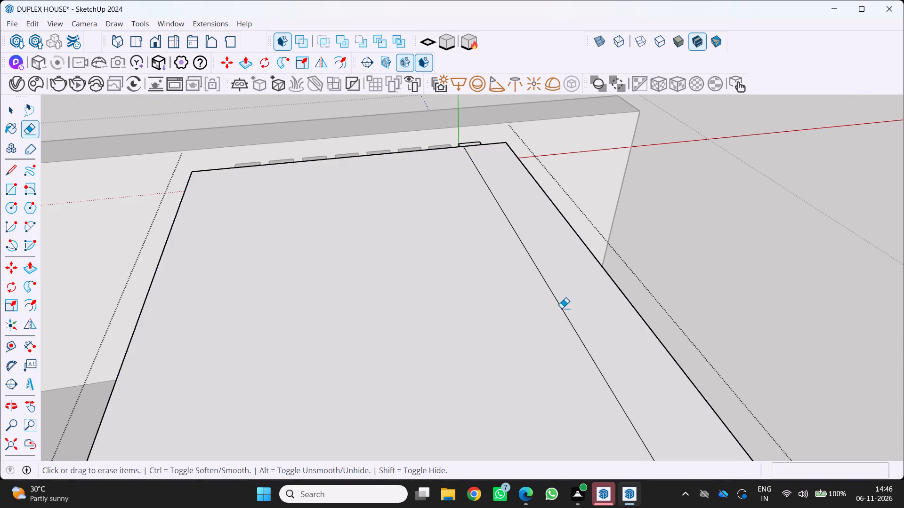
{"action": "left_click_drag", "start_coordinate": [562, 308], "coordinate": [452, 324]}
{"action": "scroll", "coordinate": [508, 284], "scroll_direction": "down", "scroll_amount": 16}
{"action": "middle_click_drag", "start_coordinate": [543, 340], "coordinate": [494, 304]}
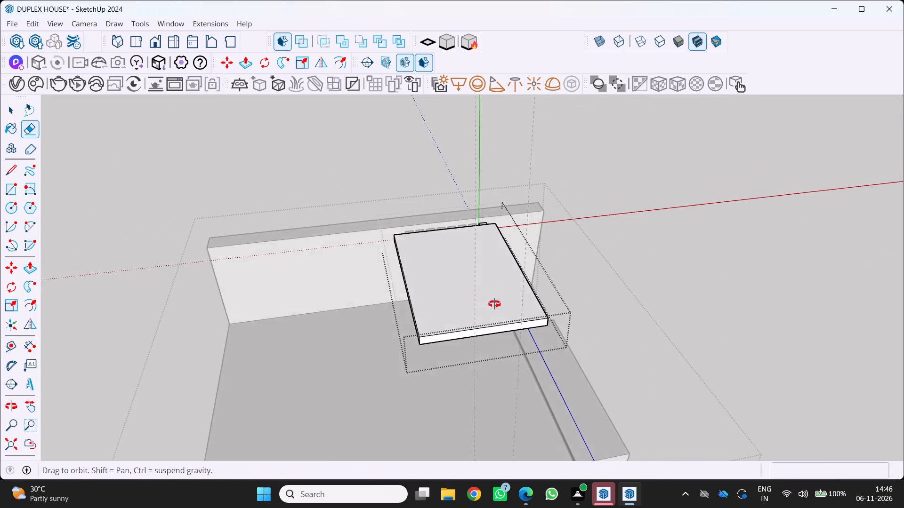
Examine the merged slab's top, end faces and gap to the back wall from several sides.
{"action": "middle_click_drag", "start_coordinate": [494, 304], "coordinate": [474, 269]}
{"action": "scroll", "coordinate": [474, 272], "scroll_direction": "up", "scroll_amount": 10}
{"action": "middle_click_drag", "start_coordinate": [494, 234], "coordinate": [903, 269]}
{"action": "middle_click_drag", "start_coordinate": [903, 269], "coordinate": [555, 289]}
{"action": "scroll", "coordinate": [903, 268], "scroll_direction": "down", "scroll_amount": 1}
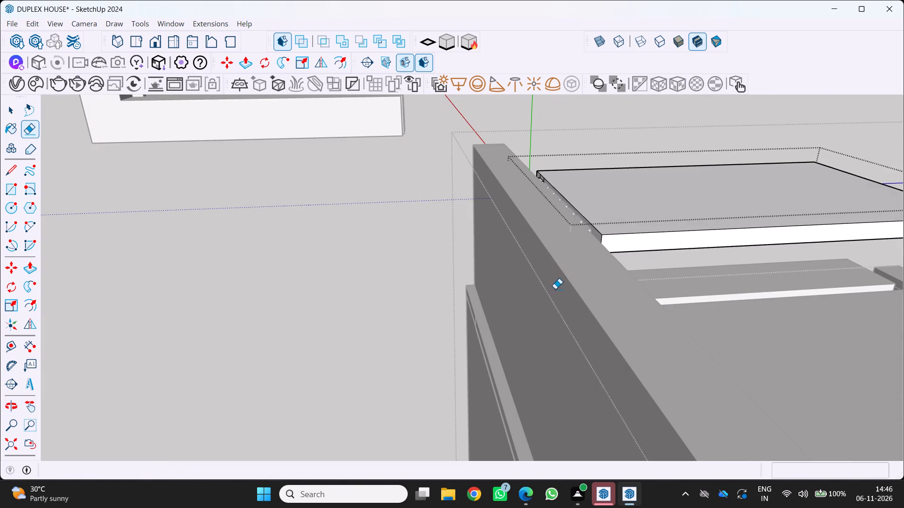
{"action": "middle_click_drag", "start_coordinate": [555, 289], "coordinate": [555, 286]}
{"action": "scroll", "coordinate": [610, 264], "scroll_direction": "down", "scroll_amount": 13}
{"action": "scroll", "coordinate": [657, 223], "scroll_direction": "down", "scroll_amount": 5}
{"action": "middle_click_drag", "start_coordinate": [670, 263], "coordinate": [547, 262]}
{"action": "scroll", "coordinate": [558, 243], "scroll_direction": "up", "scroll_amount": 1}
{"action": "scroll", "coordinate": [568, 241], "scroll_direction": "down", "scroll_amount": 4}
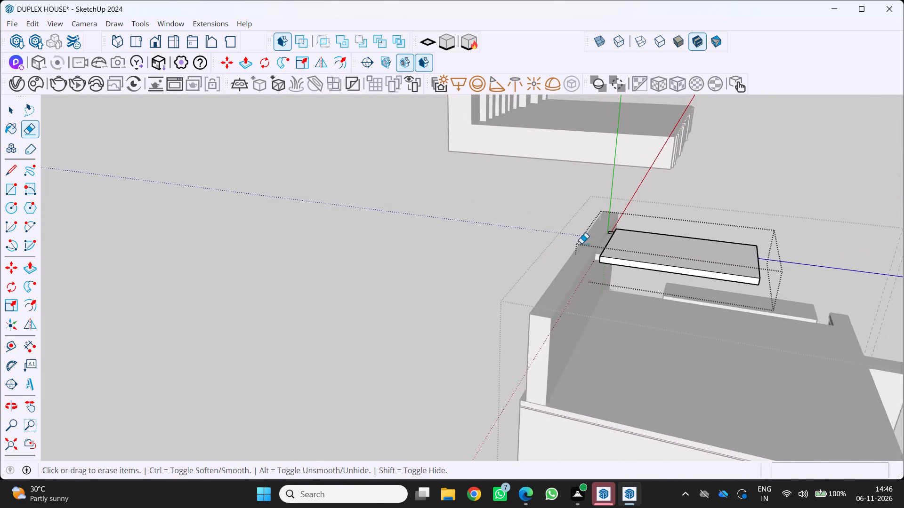
{"action": "scroll", "coordinate": [581, 243], "scroll_direction": "down", "scroll_amount": 9}
{"action": "scroll", "coordinate": [837, 299], "scroll_direction": "up", "scroll_amount": 3}
{"action": "scroll", "coordinate": [563, 276], "scroll_direction": "up", "scroll_amount": 2}
{"action": "middle_click_drag", "start_coordinate": [667, 257], "coordinate": [551, 287]}
{"action": "middle_click_drag", "start_coordinate": [551, 285], "coordinate": [554, 280]}
{"action": "scroll", "coordinate": [640, 255], "scroll_direction": "up", "scroll_amount": 4}
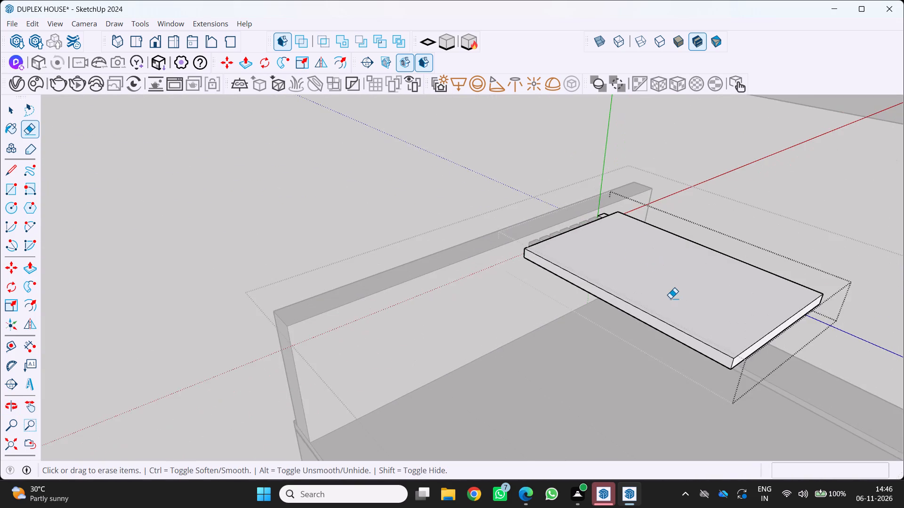
Push/Pull the floating slab's top face down by about 0.46' to thin the slab.
{"action": "scroll", "coordinate": [670, 298], "scroll_direction": "up", "scroll_amount": 2}
{"action": "middle_click_drag", "start_coordinate": [656, 295], "coordinate": [583, 238], "text": "shift"}
{"action": "scroll", "coordinate": [644, 230], "scroll_direction": "up", "scroll_amount": 7}
{"action": "middle_click_drag", "start_coordinate": [666, 237], "coordinate": [605, 231]}
{"action": "middle_click", "coordinate": [605, 231]}
{"action": "key", "text": "p"}
{"action": "scroll", "coordinate": [579, 276], "scroll_direction": "up", "scroll_amount": 3}
{"action": "left_click_drag", "start_coordinate": [573, 284], "coordinate": [573, 294]}
{"action": "scroll", "coordinate": [576, 288], "scroll_direction": "down", "scroll_amount": 12}
{"action": "middle_click_drag", "start_coordinate": [576, 323], "coordinate": [567, 267]}
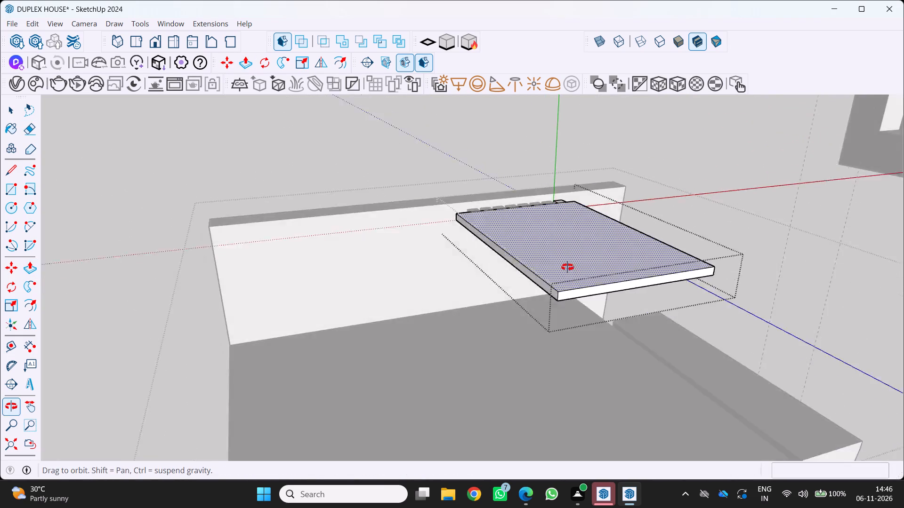
{"action": "middle_click_drag", "start_coordinate": [567, 267], "coordinate": [574, 254]}
{"action": "scroll", "coordinate": [571, 255], "scroll_direction": "up", "scroll_amount": 8}
{"action": "middle_click_drag", "start_coordinate": [586, 253], "coordinate": [578, 261]}
{"action": "scroll", "coordinate": [577, 266], "scroll_direction": "up", "scroll_amount": 1}
{"action": "middle_click", "coordinate": [578, 261]}
{"action": "scroll", "coordinate": [578, 262], "scroll_direction": "down", "scroll_amount": 9}
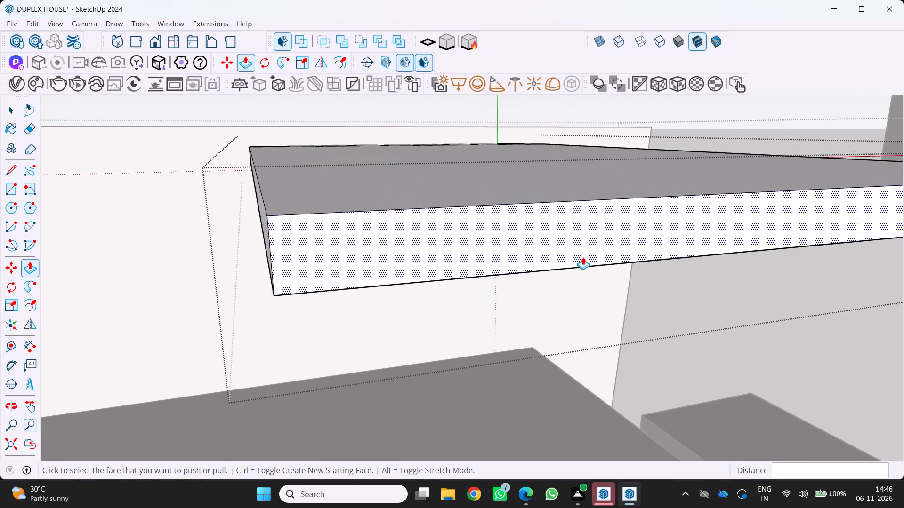
{"action": "scroll", "coordinate": [583, 257], "scroll_direction": "down", "scroll_amount": 9}
{"action": "left_click_drag", "start_coordinate": [543, 208], "coordinate": [542, 219]}
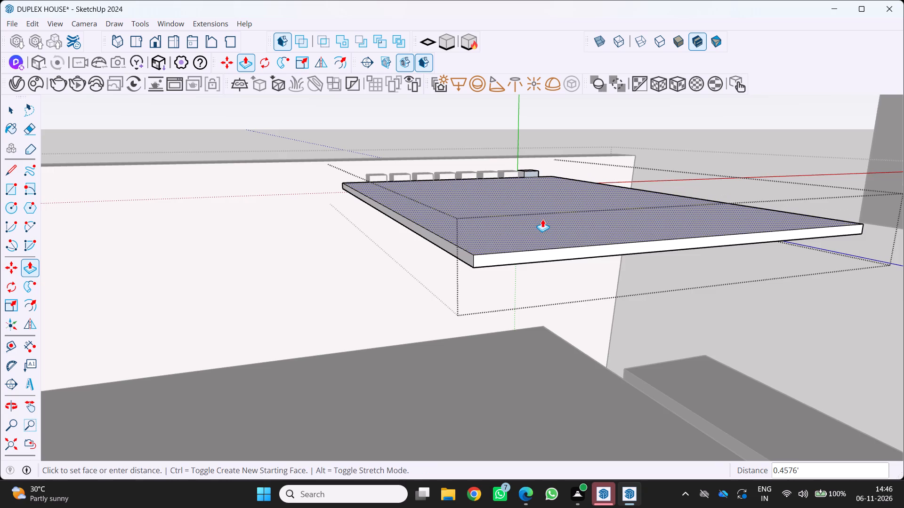
{"action": "left_click_drag", "start_coordinate": [542, 219], "coordinate": [541, 218]}
{"action": "scroll", "coordinate": [541, 210], "scroll_direction": "down", "scroll_amount": 5}
Push/Pull the slab's top face up by about 0.64' to thicken the slab.
{"action": "middle_click_drag", "start_coordinate": [541, 219], "coordinate": [499, 198]}
{"action": "scroll", "coordinate": [618, 193], "scroll_direction": "up", "scroll_amount": 5}
{"action": "middle_click_drag", "start_coordinate": [617, 187], "coordinate": [596, 230]}
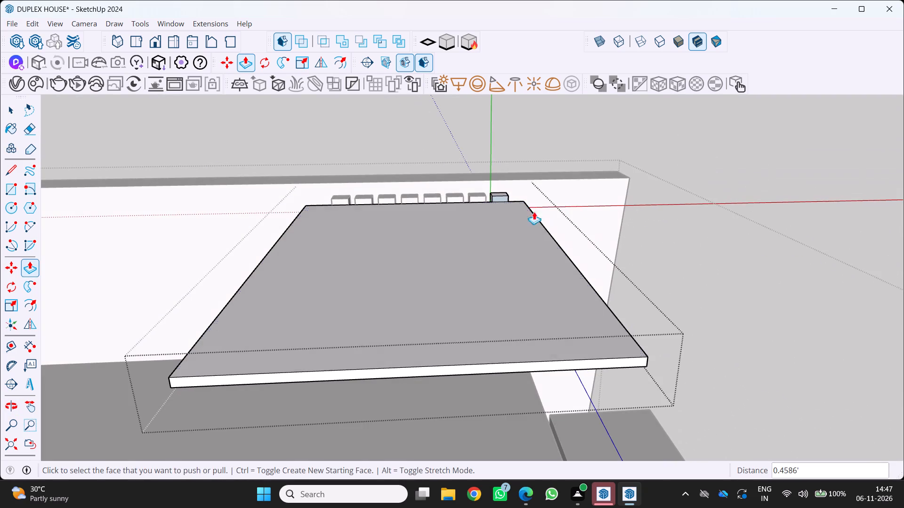
{"action": "left_click_drag", "start_coordinate": [516, 235], "coordinate": [520, 225]}
{"action": "scroll", "coordinate": [533, 220], "scroll_direction": "down", "scroll_amount": 14}
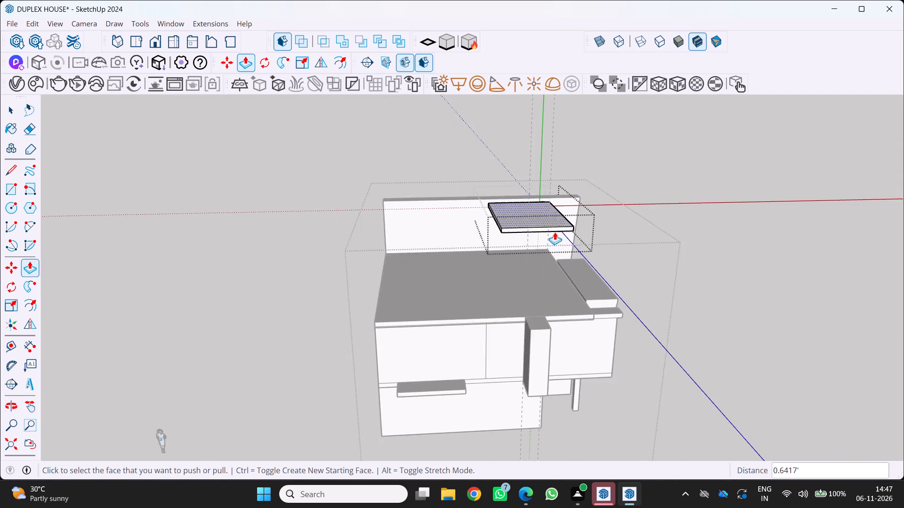
Examine the slab's thickness and position over the house roof and back wall from above, the front and below.
{"action": "middle_click_drag", "start_coordinate": [551, 236], "coordinate": [538, 301]}
{"action": "middle_click_drag", "start_coordinate": [540, 301], "coordinate": [555, 299]}
{"action": "scroll", "coordinate": [679, 179], "scroll_direction": "up", "scroll_amount": 4}
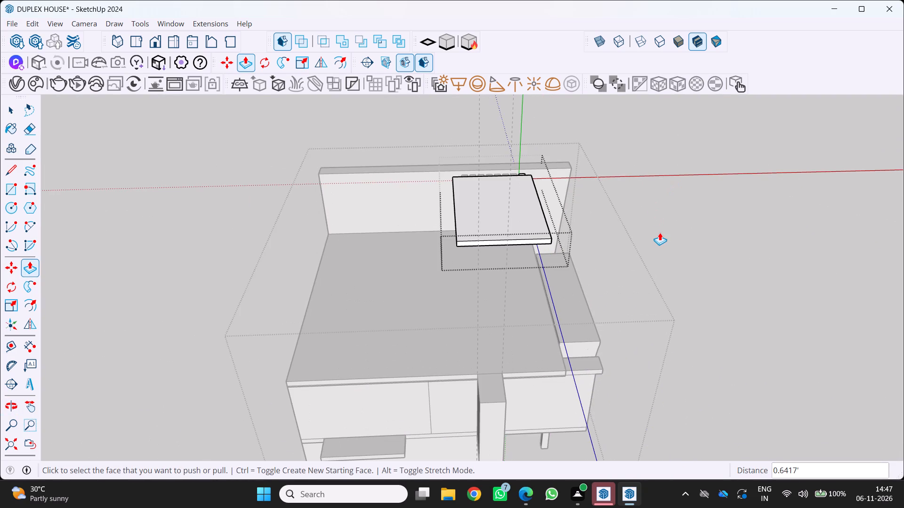
{"action": "middle_click_drag", "start_coordinate": [645, 278], "coordinate": [561, 292]}
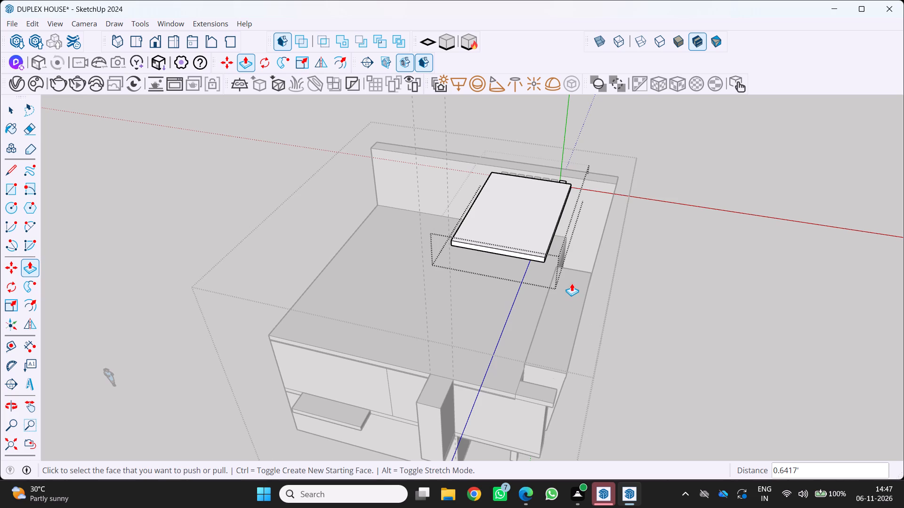
{"action": "scroll", "coordinate": [620, 253], "scroll_direction": "up", "scroll_amount": 1}
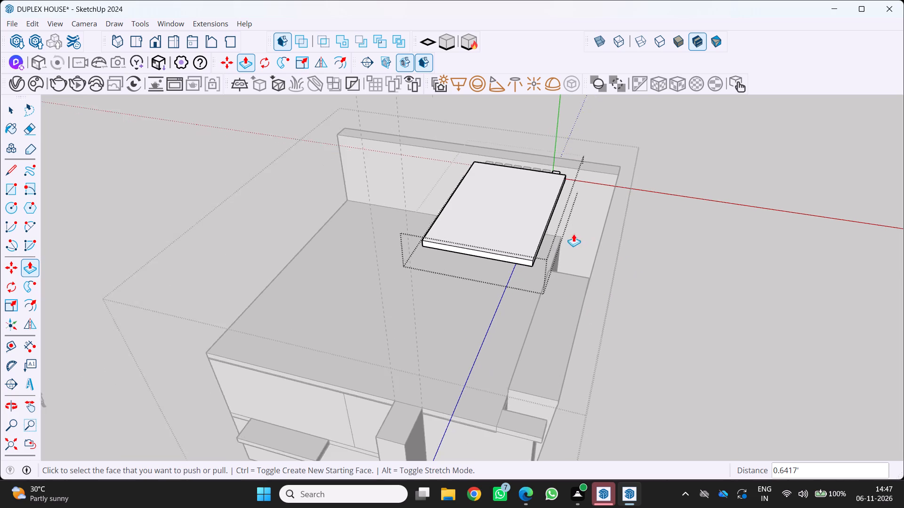
{"action": "scroll", "coordinate": [573, 234], "scroll_direction": "up", "scroll_amount": 2}
{"action": "middle_click_drag", "start_coordinate": [566, 238], "coordinate": [538, 199]}
{"action": "scroll", "coordinate": [545, 207], "scroll_direction": "down", "scroll_amount": 5}
{"action": "scroll", "coordinate": [548, 217], "scroll_direction": "up", "scroll_amount": 1}
{"action": "middle_click_drag", "start_coordinate": [546, 217], "coordinate": [729, 348]}
{"action": "middle_click_drag", "start_coordinate": [725, 346], "coordinate": [710, 339], "text": "shift"}
{"action": "scroll", "coordinate": [659, 308], "scroll_direction": "up", "scroll_amount": 5}
{"action": "middle_click_drag", "start_coordinate": [613, 345], "coordinate": [553, 248]}
{"action": "scroll", "coordinate": [553, 248], "scroll_direction": "down", "scroll_amount": 6}
{"action": "scroll", "coordinate": [658, 287], "scroll_direction": "up", "scroll_amount": 5}
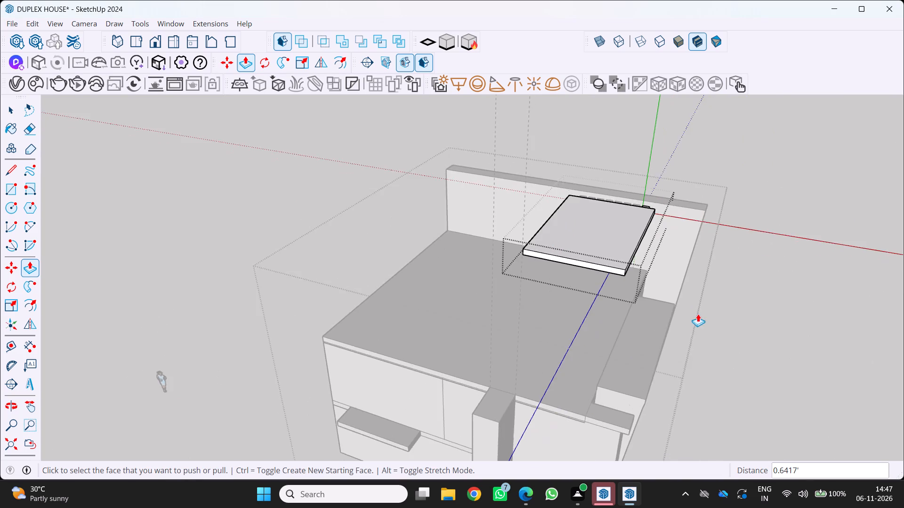
{"action": "middle_click_drag", "start_coordinate": [628, 288], "coordinate": [591, 232]}
{"action": "scroll", "coordinate": [613, 249], "scroll_direction": "up", "scroll_amount": 9}
{"action": "middle_click_drag", "start_coordinate": [584, 260], "coordinate": [586, 232]}
{"action": "scroll", "coordinate": [587, 244], "scroll_direction": "down", "scroll_amount": 6}
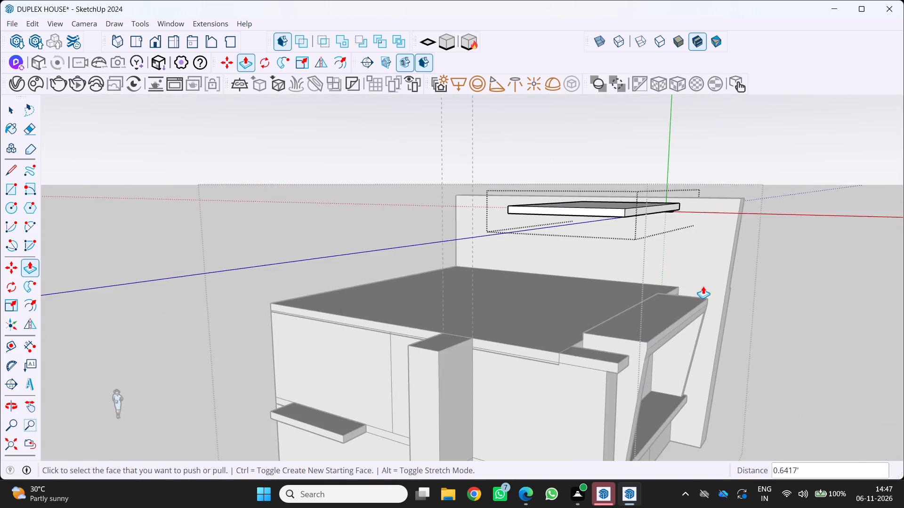
{"action": "middle_click_drag", "start_coordinate": [703, 286], "coordinate": [612, 234]}
{"action": "scroll", "coordinate": [614, 220], "scroll_direction": "down", "scroll_amount": 10}
{"action": "middle_click_drag", "start_coordinate": [603, 228], "coordinate": [738, 254]}
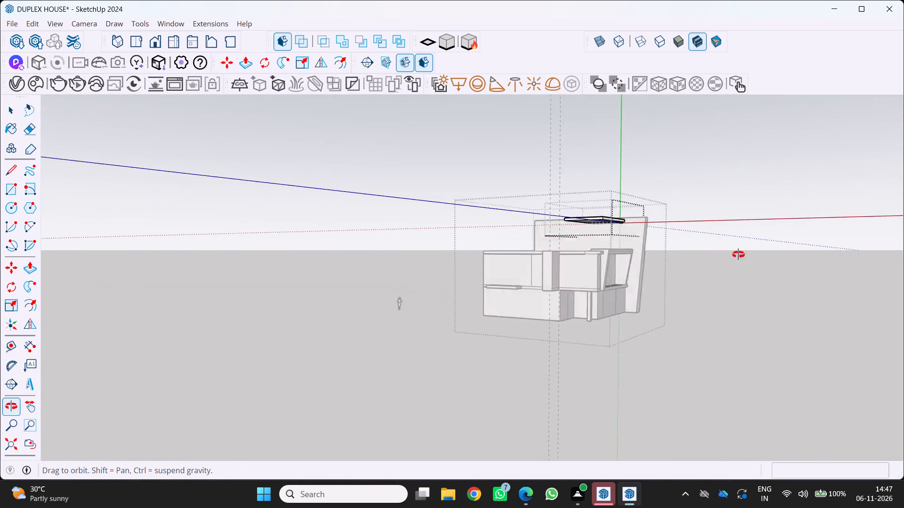
{"action": "middle_click_drag", "start_coordinate": [738, 254], "coordinate": [791, 237]}
{"action": "middle_click", "coordinate": [791, 237]}
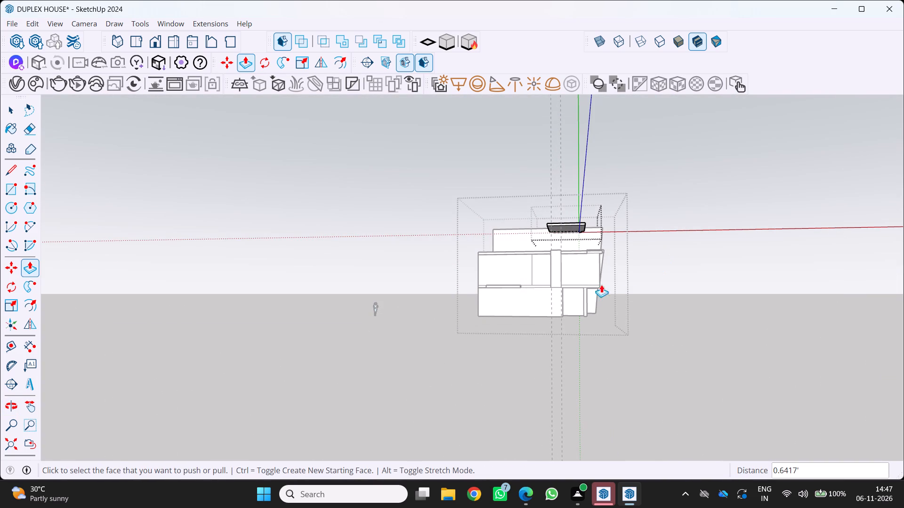
{"action": "scroll", "coordinate": [569, 251], "scroll_direction": "down", "scroll_amount": 3}
{"action": "middle_click_drag", "start_coordinate": [568, 255], "coordinate": [560, 302]}
{"action": "middle_click", "coordinate": [559, 302]}
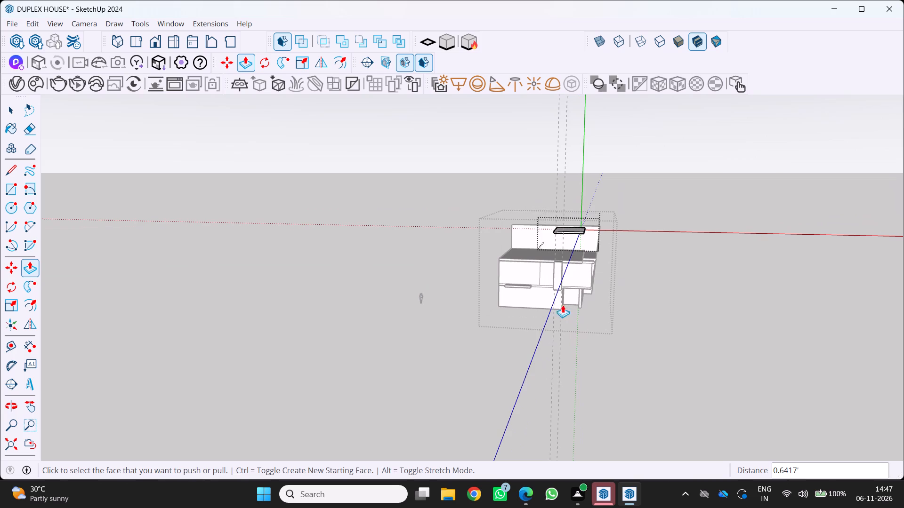
{"action": "middle_click_drag", "start_coordinate": [574, 303], "coordinate": [598, 440], "text": "shift"}
{"action": "middle_click_drag", "start_coordinate": [597, 439], "coordinate": [581, 436], "text": "shift"}
{"action": "scroll", "coordinate": [543, 361], "scroll_direction": "up", "scroll_amount": 6}
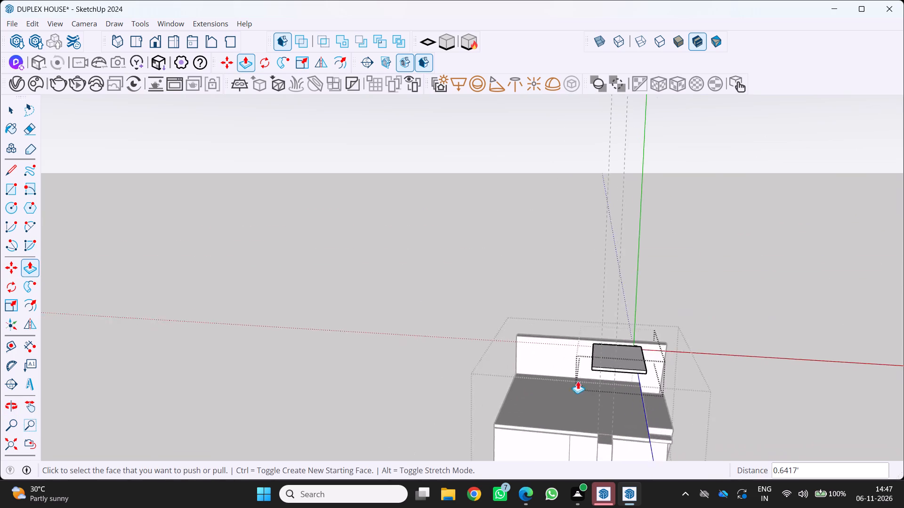
{"action": "scroll", "coordinate": [578, 381], "scroll_direction": "up", "scroll_amount": 6}
{"action": "middle_click_drag", "start_coordinate": [544, 349], "coordinate": [565, 277]}
{"action": "scroll", "coordinate": [575, 280], "scroll_direction": "down", "scroll_amount": 5}
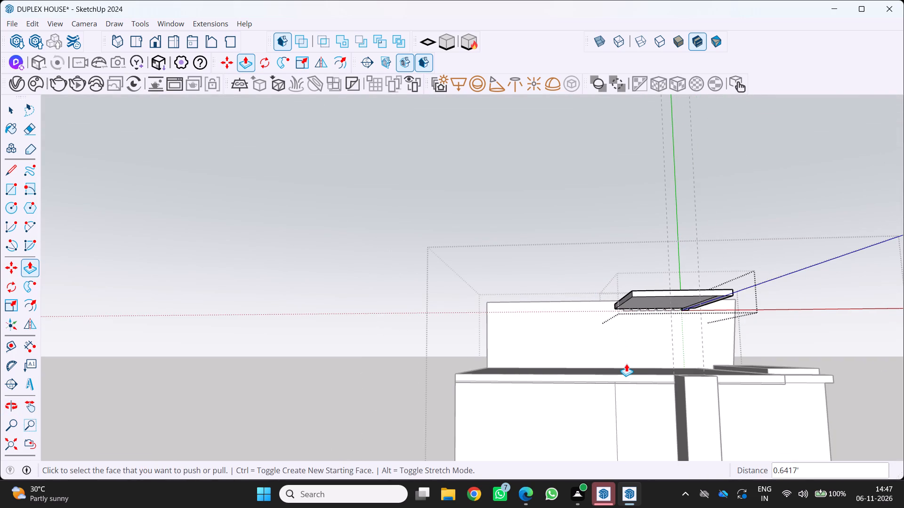
Inspect the slab's underside and side faces near the row of small blocks at the back wall.
{"action": "key", "text": "F5"}
{"action": "scroll", "coordinate": [704, 262], "scroll_direction": "up", "scroll_amount": 8}
{"action": "middle_click_drag", "start_coordinate": [699, 288], "coordinate": [698, 258]}
{"action": "scroll", "coordinate": [684, 277], "scroll_direction": "up", "scroll_amount": 2}
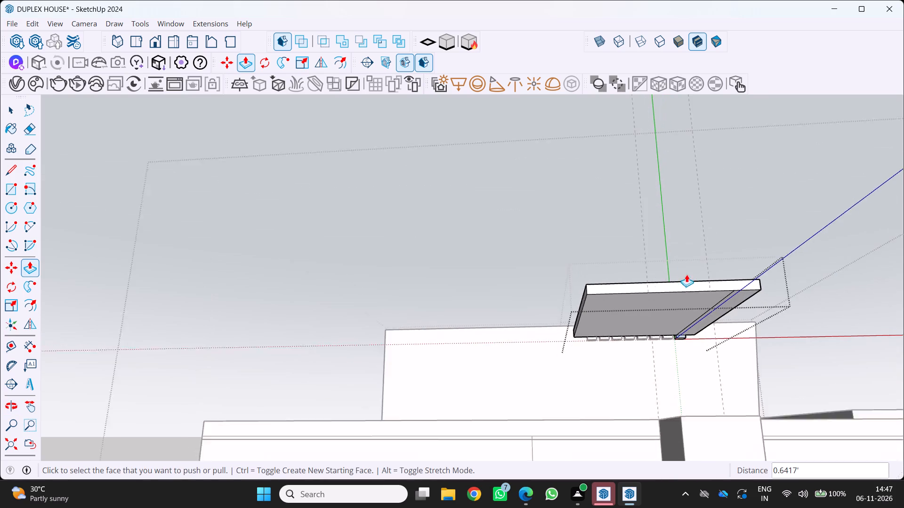
{"action": "scroll", "coordinate": [686, 274], "scroll_direction": "up", "scroll_amount": 5}
{"action": "scroll", "coordinate": [738, 276], "scroll_direction": "up", "scroll_amount": 1}
{"action": "middle_click_drag", "start_coordinate": [734, 272], "coordinate": [580, 308]}
{"action": "middle_click", "coordinate": [580, 308]}
{"action": "scroll", "coordinate": [580, 309], "scroll_direction": "up", "scroll_amount": 1}
{"action": "scroll", "coordinate": [585, 305], "scroll_direction": "down", "scroll_amount": 7}
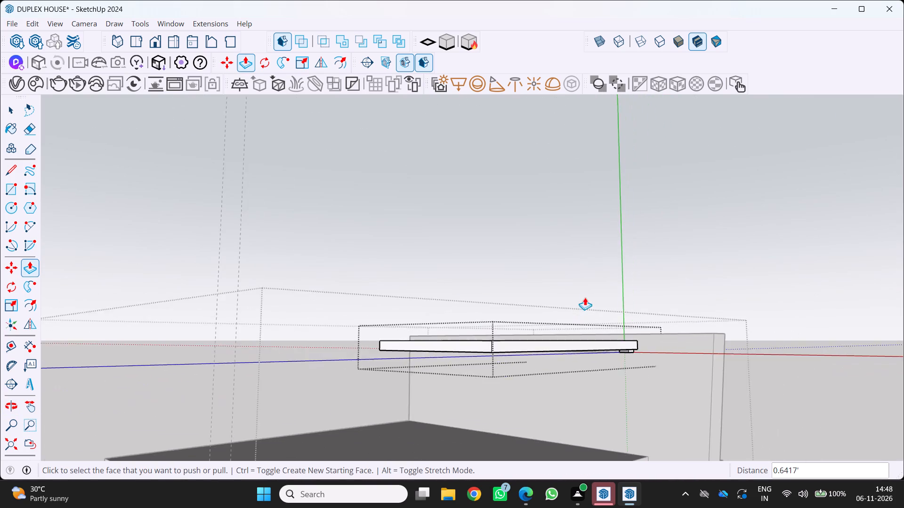
{"action": "scroll", "coordinate": [585, 297], "scroll_direction": "down", "scroll_amount": 4}
{"action": "scroll", "coordinate": [576, 367], "scroll_direction": "up", "scroll_amount": 8}
{"action": "middle_click_drag", "start_coordinate": [569, 315], "coordinate": [594, 281]}
{"action": "middle_click", "coordinate": [594, 281]}
{"action": "middle_click", "coordinate": [594, 281]}
{"action": "scroll", "coordinate": [577, 311], "scroll_direction": "up", "scroll_amount": 3}
{"action": "middle_click_drag", "start_coordinate": [578, 311], "coordinate": [622, 283]}
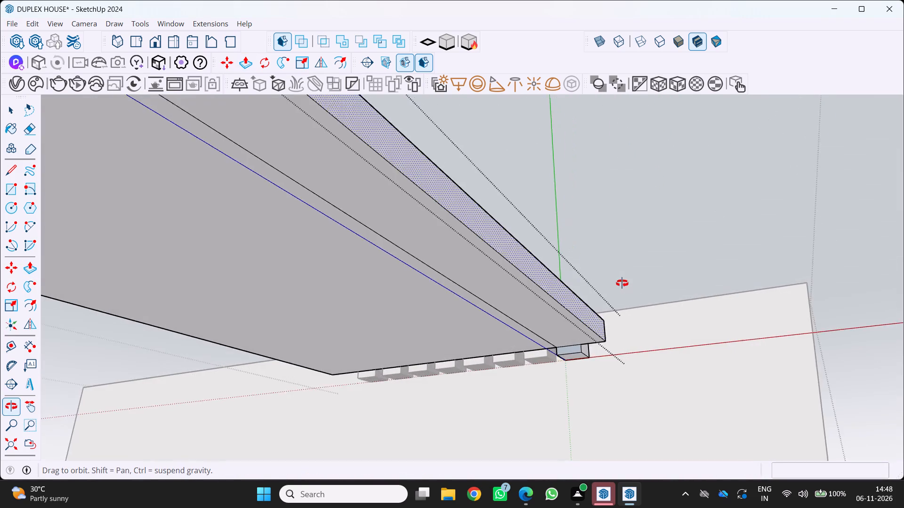
{"action": "middle_click_drag", "start_coordinate": [622, 283], "coordinate": [627, 284]}
{"action": "middle_click", "coordinate": [627, 284]}
{"action": "scroll", "coordinate": [575, 333], "scroll_direction": "down", "scroll_amount": 5}
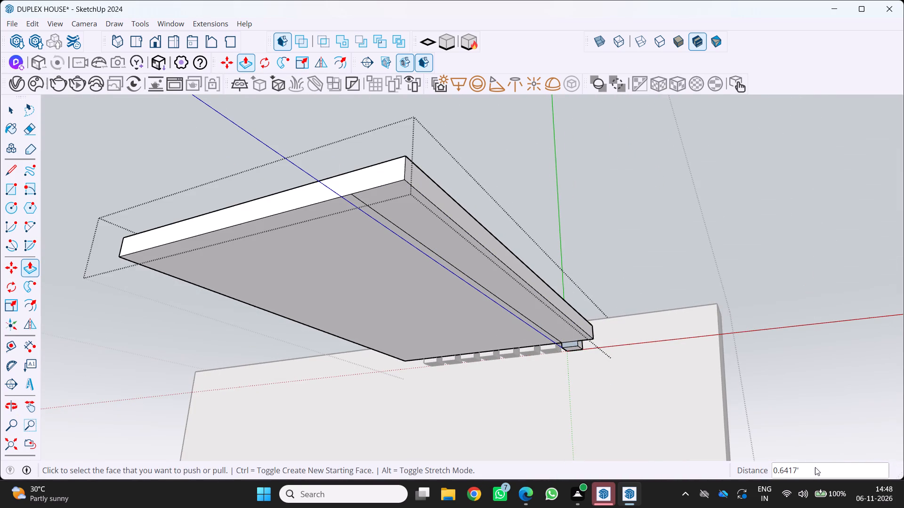
Erase the long dividing edge on the slab's underside to merge it into one face.
{"action": "key", "text": "Escape"}
{"action": "key", "text": "e"}
{"action": "scroll", "coordinate": [678, 439], "scroll_direction": "up", "scroll_amount": 4}
{"action": "middle_click_drag", "start_coordinate": [685, 434], "coordinate": [690, 438], "text": "shift"}
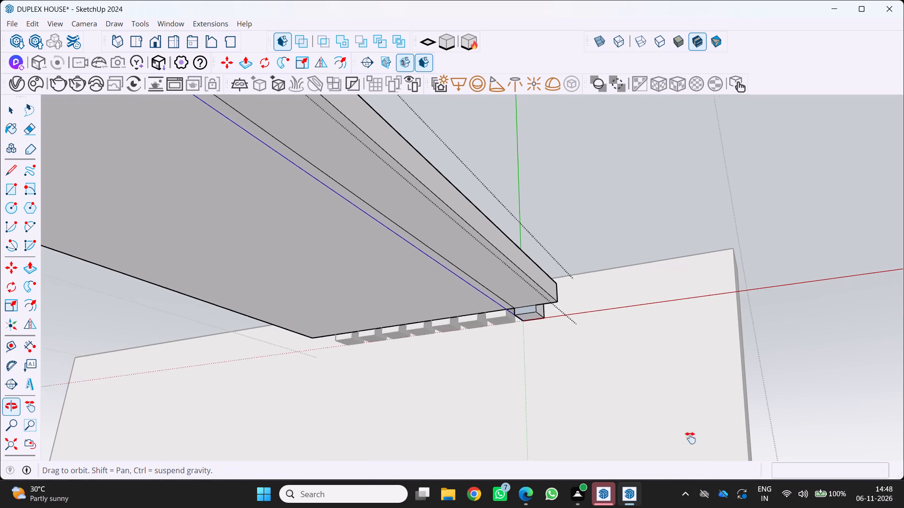
{"action": "middle_click_drag", "start_coordinate": [690, 438], "coordinate": [893, 412], "text": "shift"}
{"action": "middle_click_drag", "start_coordinate": [891, 412], "coordinate": [880, 408], "text": "shift"}
{"action": "scroll", "coordinate": [538, 175], "scroll_direction": "up", "scroll_amount": 2}
{"action": "middle_click_drag", "start_coordinate": [533, 193], "coordinate": [509, 247]}
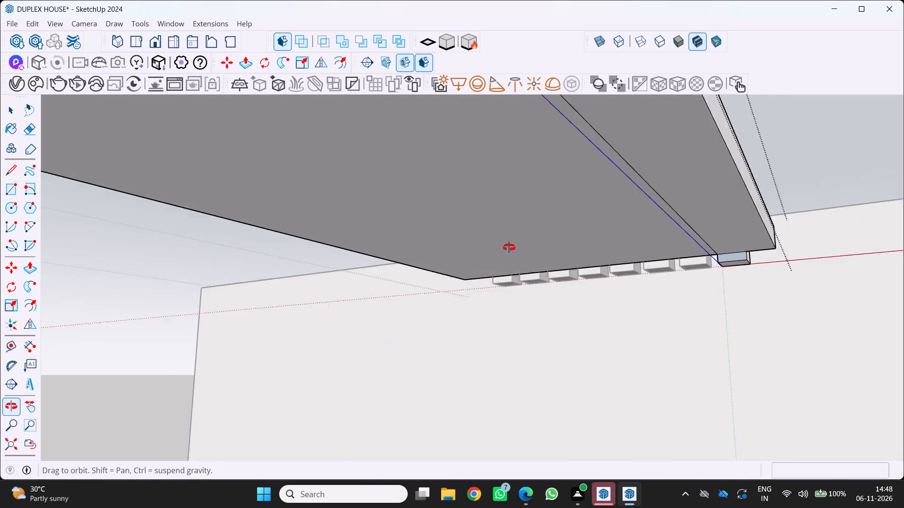
{"action": "middle_click_drag", "start_coordinate": [509, 247], "coordinate": [475, 262]}
{"action": "middle_click_drag", "start_coordinate": [475, 259], "coordinate": [474, 254]}
{"action": "scroll", "coordinate": [525, 133], "scroll_direction": "up", "scroll_amount": 2}
{"action": "left_click_drag", "start_coordinate": [536, 111], "coordinate": [519, 124]}
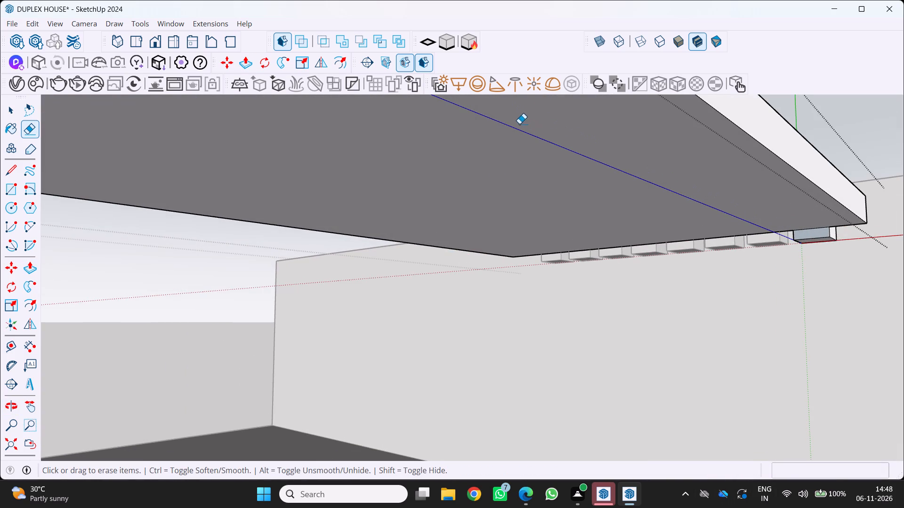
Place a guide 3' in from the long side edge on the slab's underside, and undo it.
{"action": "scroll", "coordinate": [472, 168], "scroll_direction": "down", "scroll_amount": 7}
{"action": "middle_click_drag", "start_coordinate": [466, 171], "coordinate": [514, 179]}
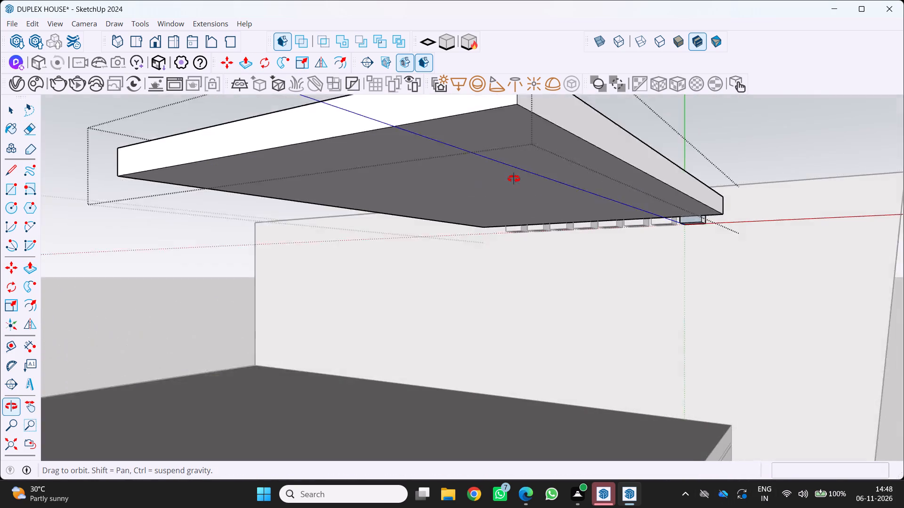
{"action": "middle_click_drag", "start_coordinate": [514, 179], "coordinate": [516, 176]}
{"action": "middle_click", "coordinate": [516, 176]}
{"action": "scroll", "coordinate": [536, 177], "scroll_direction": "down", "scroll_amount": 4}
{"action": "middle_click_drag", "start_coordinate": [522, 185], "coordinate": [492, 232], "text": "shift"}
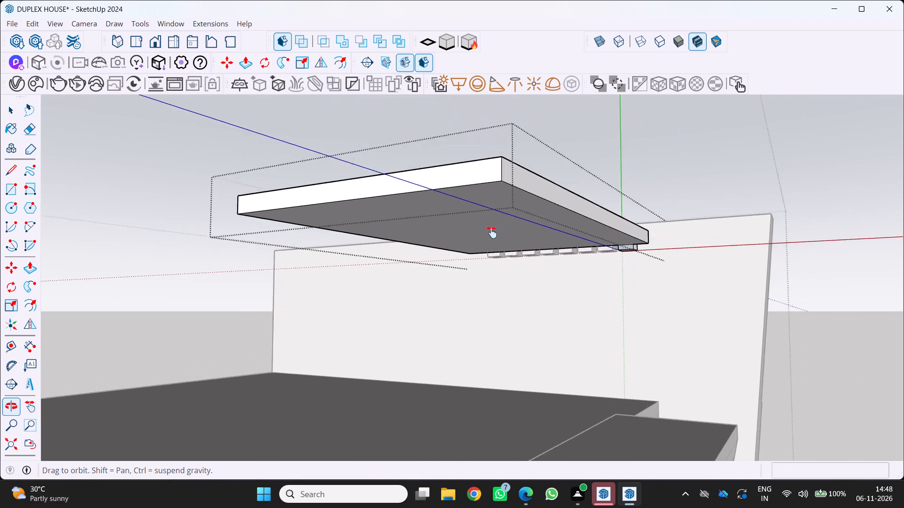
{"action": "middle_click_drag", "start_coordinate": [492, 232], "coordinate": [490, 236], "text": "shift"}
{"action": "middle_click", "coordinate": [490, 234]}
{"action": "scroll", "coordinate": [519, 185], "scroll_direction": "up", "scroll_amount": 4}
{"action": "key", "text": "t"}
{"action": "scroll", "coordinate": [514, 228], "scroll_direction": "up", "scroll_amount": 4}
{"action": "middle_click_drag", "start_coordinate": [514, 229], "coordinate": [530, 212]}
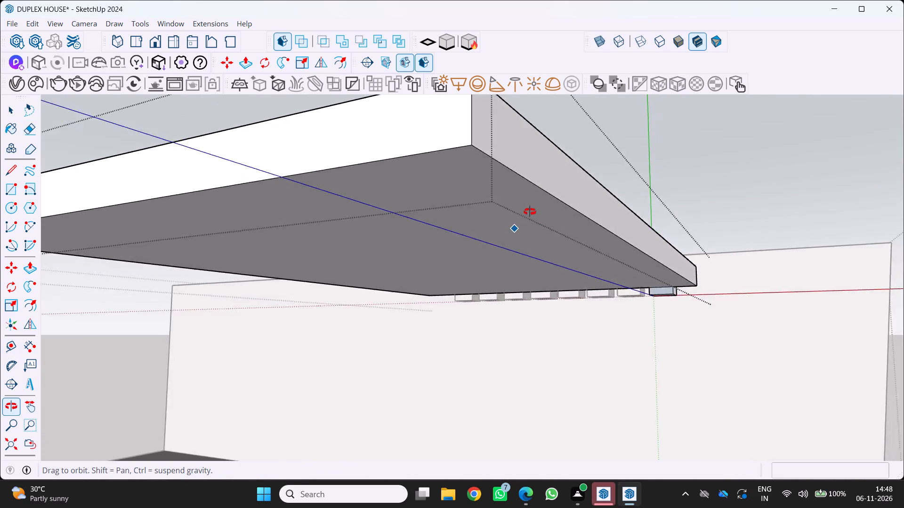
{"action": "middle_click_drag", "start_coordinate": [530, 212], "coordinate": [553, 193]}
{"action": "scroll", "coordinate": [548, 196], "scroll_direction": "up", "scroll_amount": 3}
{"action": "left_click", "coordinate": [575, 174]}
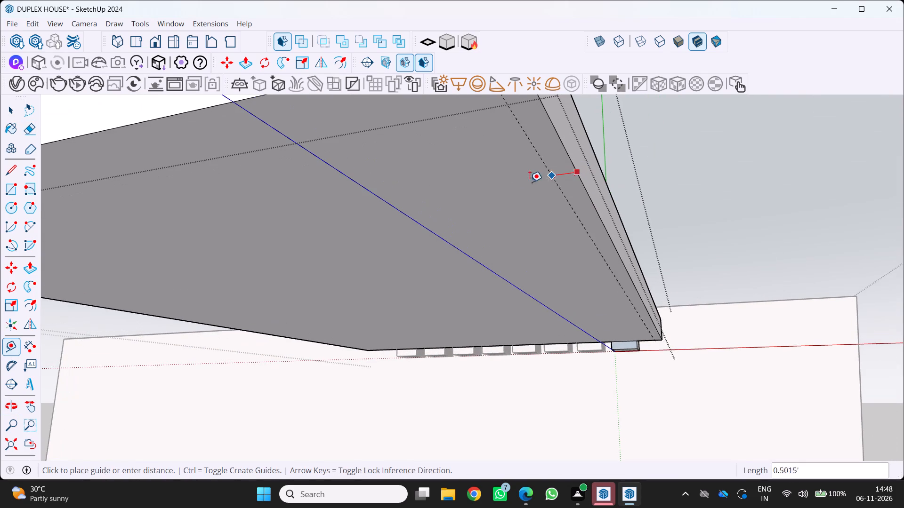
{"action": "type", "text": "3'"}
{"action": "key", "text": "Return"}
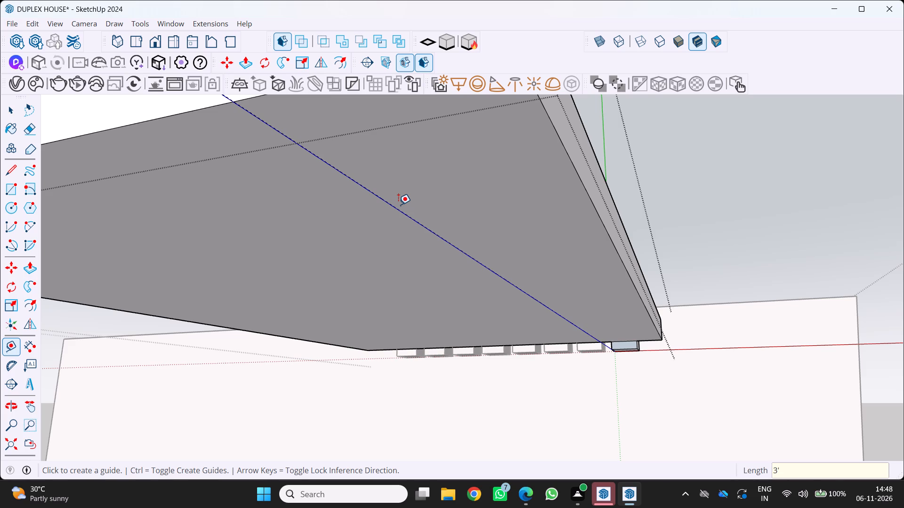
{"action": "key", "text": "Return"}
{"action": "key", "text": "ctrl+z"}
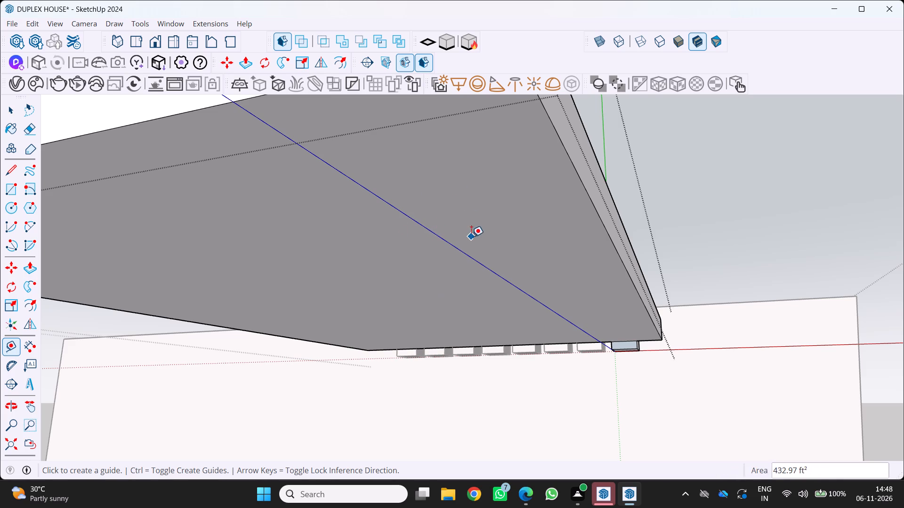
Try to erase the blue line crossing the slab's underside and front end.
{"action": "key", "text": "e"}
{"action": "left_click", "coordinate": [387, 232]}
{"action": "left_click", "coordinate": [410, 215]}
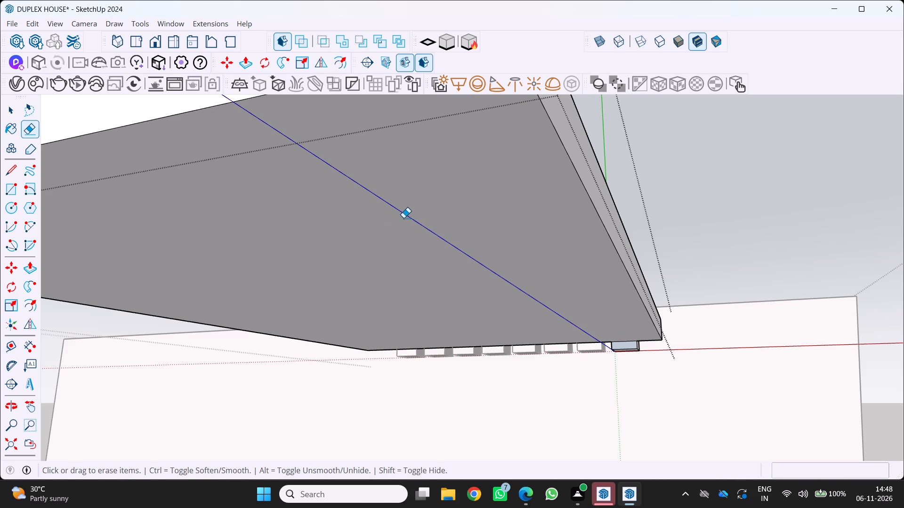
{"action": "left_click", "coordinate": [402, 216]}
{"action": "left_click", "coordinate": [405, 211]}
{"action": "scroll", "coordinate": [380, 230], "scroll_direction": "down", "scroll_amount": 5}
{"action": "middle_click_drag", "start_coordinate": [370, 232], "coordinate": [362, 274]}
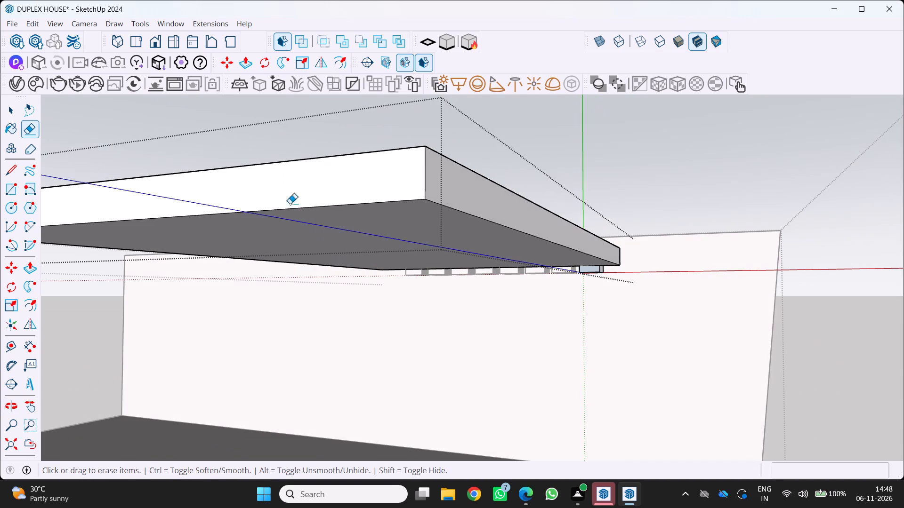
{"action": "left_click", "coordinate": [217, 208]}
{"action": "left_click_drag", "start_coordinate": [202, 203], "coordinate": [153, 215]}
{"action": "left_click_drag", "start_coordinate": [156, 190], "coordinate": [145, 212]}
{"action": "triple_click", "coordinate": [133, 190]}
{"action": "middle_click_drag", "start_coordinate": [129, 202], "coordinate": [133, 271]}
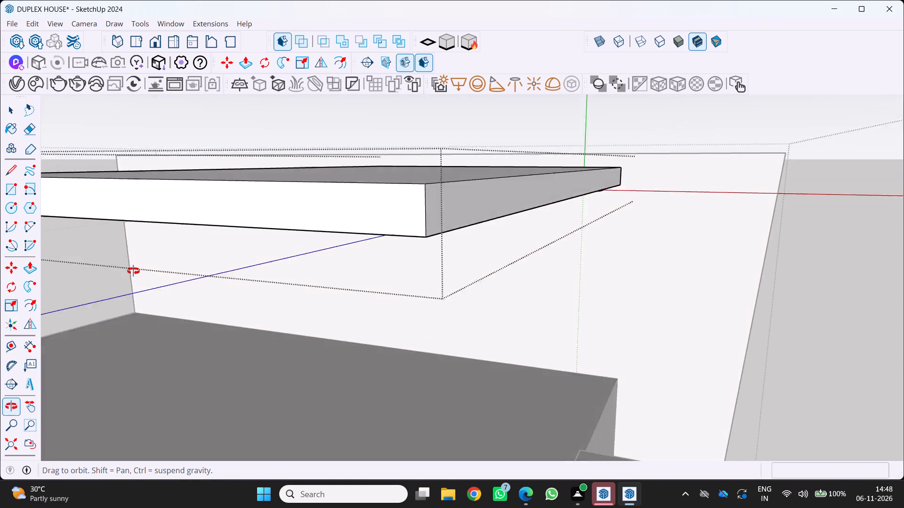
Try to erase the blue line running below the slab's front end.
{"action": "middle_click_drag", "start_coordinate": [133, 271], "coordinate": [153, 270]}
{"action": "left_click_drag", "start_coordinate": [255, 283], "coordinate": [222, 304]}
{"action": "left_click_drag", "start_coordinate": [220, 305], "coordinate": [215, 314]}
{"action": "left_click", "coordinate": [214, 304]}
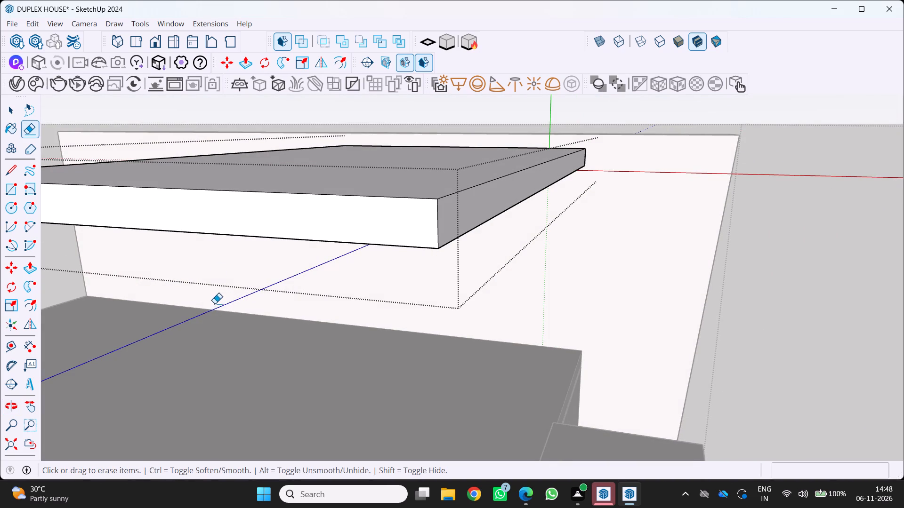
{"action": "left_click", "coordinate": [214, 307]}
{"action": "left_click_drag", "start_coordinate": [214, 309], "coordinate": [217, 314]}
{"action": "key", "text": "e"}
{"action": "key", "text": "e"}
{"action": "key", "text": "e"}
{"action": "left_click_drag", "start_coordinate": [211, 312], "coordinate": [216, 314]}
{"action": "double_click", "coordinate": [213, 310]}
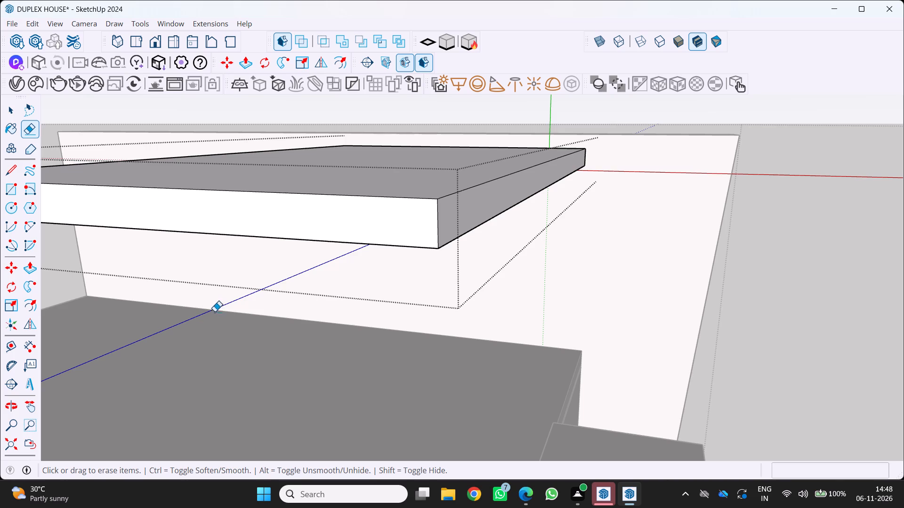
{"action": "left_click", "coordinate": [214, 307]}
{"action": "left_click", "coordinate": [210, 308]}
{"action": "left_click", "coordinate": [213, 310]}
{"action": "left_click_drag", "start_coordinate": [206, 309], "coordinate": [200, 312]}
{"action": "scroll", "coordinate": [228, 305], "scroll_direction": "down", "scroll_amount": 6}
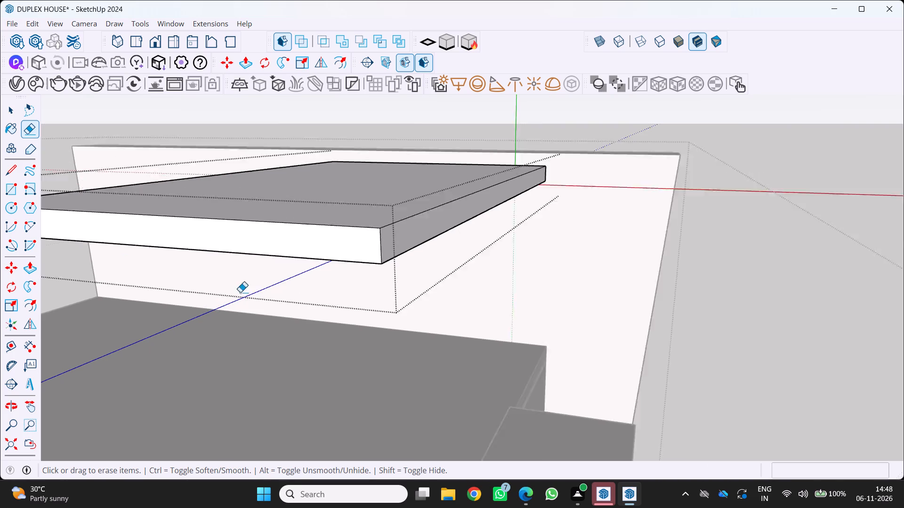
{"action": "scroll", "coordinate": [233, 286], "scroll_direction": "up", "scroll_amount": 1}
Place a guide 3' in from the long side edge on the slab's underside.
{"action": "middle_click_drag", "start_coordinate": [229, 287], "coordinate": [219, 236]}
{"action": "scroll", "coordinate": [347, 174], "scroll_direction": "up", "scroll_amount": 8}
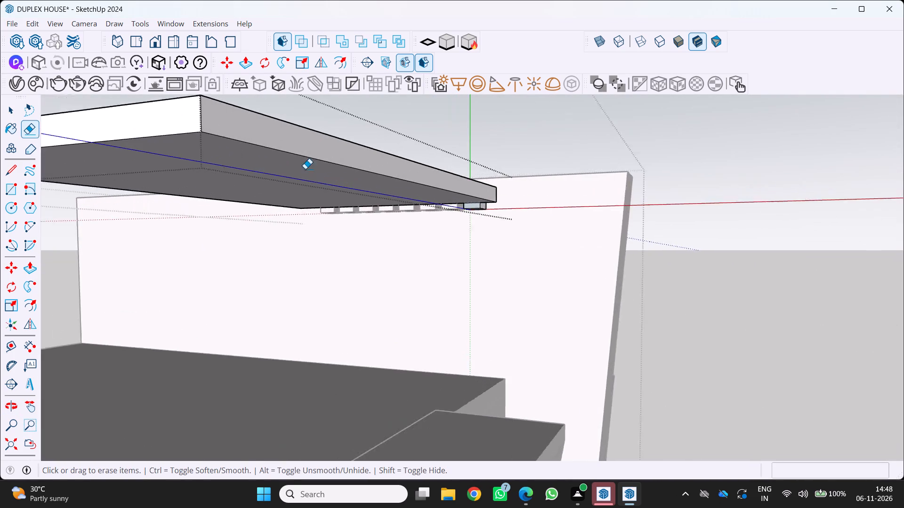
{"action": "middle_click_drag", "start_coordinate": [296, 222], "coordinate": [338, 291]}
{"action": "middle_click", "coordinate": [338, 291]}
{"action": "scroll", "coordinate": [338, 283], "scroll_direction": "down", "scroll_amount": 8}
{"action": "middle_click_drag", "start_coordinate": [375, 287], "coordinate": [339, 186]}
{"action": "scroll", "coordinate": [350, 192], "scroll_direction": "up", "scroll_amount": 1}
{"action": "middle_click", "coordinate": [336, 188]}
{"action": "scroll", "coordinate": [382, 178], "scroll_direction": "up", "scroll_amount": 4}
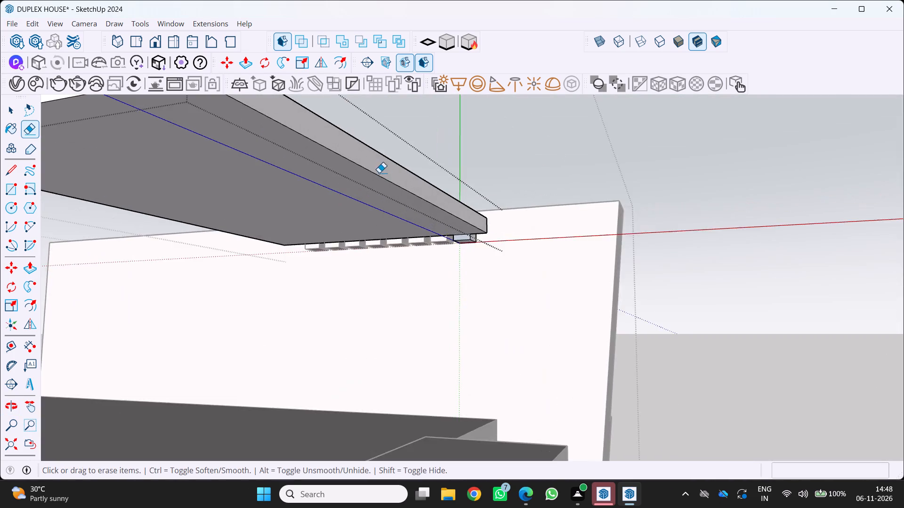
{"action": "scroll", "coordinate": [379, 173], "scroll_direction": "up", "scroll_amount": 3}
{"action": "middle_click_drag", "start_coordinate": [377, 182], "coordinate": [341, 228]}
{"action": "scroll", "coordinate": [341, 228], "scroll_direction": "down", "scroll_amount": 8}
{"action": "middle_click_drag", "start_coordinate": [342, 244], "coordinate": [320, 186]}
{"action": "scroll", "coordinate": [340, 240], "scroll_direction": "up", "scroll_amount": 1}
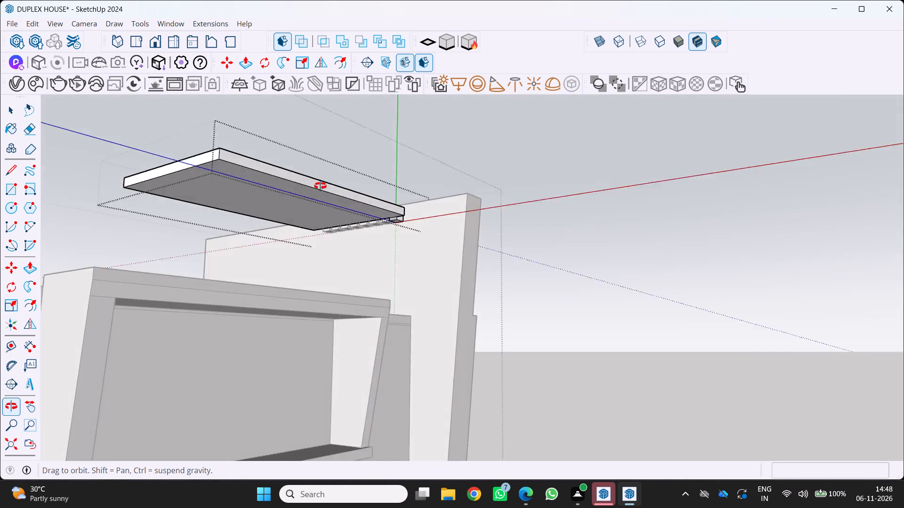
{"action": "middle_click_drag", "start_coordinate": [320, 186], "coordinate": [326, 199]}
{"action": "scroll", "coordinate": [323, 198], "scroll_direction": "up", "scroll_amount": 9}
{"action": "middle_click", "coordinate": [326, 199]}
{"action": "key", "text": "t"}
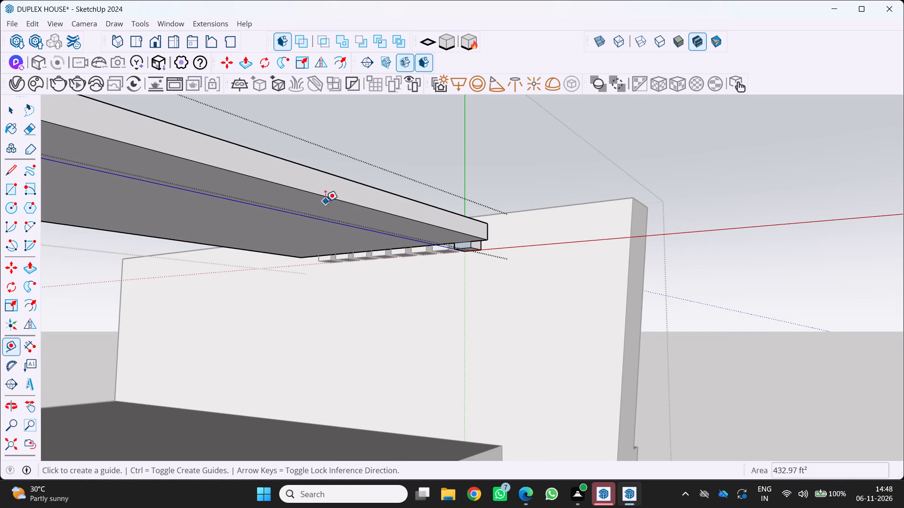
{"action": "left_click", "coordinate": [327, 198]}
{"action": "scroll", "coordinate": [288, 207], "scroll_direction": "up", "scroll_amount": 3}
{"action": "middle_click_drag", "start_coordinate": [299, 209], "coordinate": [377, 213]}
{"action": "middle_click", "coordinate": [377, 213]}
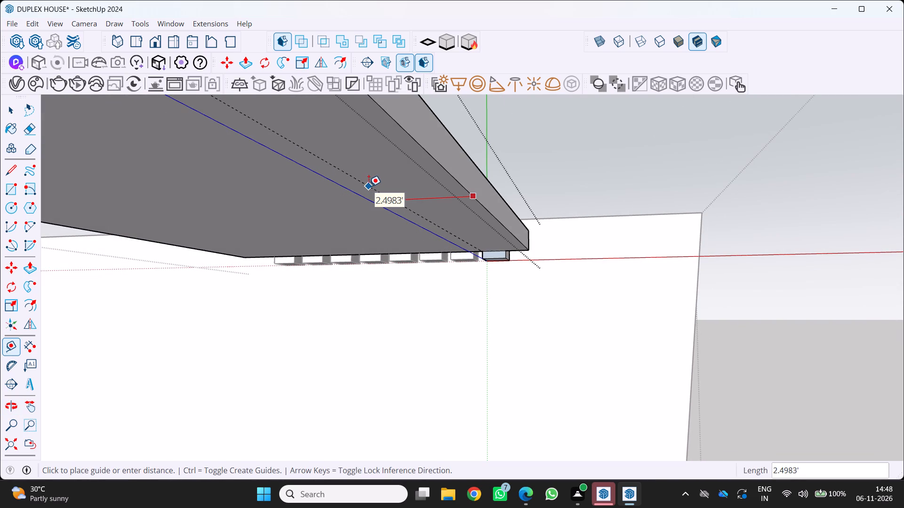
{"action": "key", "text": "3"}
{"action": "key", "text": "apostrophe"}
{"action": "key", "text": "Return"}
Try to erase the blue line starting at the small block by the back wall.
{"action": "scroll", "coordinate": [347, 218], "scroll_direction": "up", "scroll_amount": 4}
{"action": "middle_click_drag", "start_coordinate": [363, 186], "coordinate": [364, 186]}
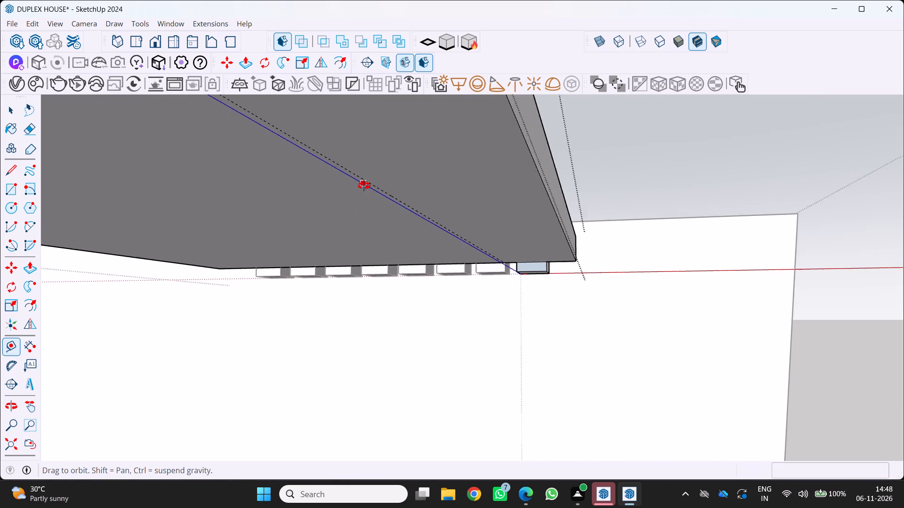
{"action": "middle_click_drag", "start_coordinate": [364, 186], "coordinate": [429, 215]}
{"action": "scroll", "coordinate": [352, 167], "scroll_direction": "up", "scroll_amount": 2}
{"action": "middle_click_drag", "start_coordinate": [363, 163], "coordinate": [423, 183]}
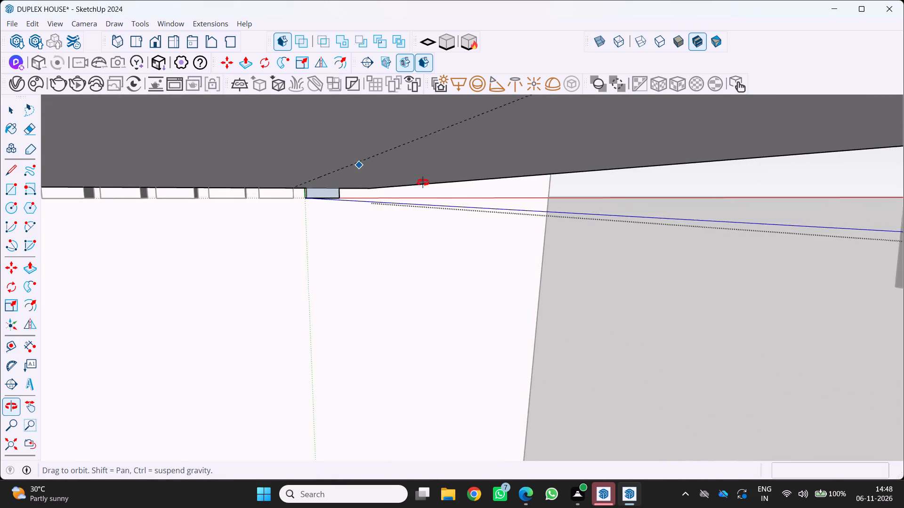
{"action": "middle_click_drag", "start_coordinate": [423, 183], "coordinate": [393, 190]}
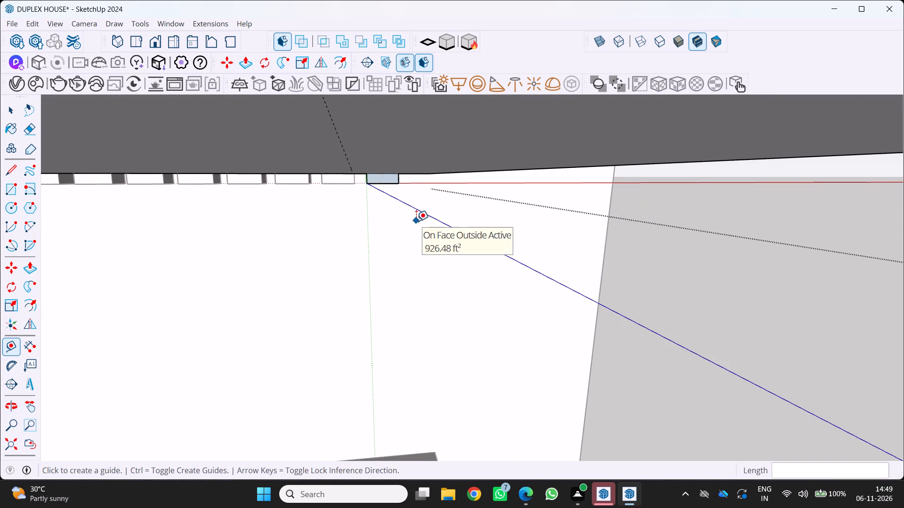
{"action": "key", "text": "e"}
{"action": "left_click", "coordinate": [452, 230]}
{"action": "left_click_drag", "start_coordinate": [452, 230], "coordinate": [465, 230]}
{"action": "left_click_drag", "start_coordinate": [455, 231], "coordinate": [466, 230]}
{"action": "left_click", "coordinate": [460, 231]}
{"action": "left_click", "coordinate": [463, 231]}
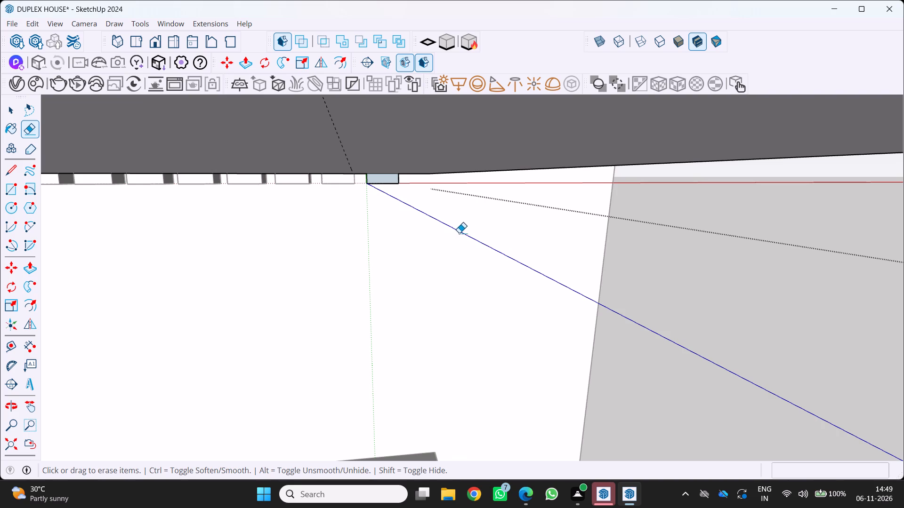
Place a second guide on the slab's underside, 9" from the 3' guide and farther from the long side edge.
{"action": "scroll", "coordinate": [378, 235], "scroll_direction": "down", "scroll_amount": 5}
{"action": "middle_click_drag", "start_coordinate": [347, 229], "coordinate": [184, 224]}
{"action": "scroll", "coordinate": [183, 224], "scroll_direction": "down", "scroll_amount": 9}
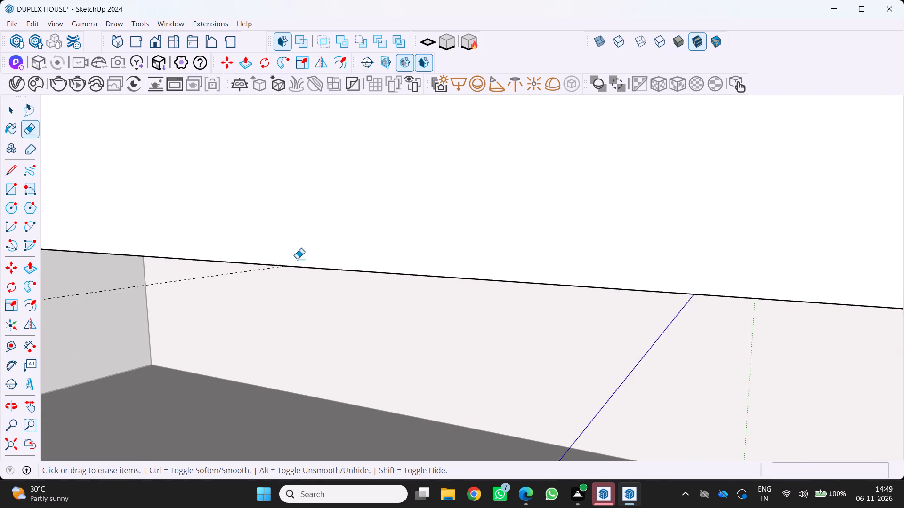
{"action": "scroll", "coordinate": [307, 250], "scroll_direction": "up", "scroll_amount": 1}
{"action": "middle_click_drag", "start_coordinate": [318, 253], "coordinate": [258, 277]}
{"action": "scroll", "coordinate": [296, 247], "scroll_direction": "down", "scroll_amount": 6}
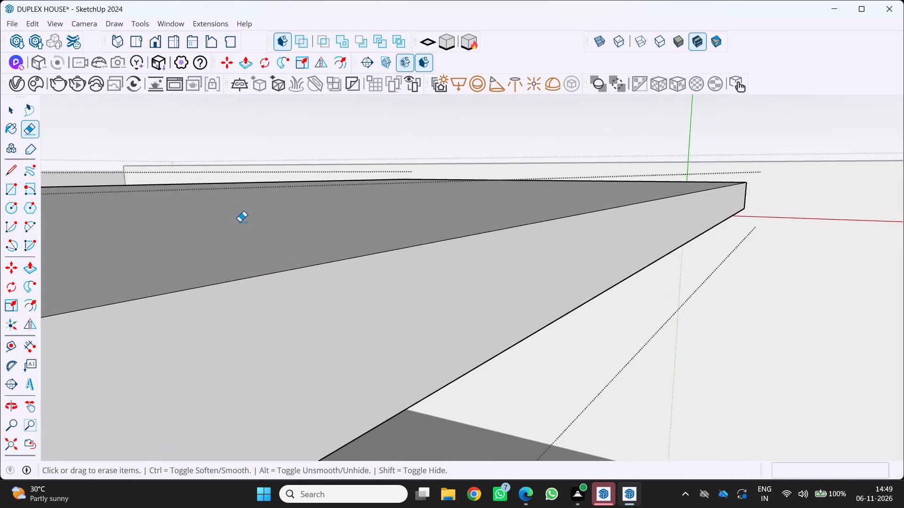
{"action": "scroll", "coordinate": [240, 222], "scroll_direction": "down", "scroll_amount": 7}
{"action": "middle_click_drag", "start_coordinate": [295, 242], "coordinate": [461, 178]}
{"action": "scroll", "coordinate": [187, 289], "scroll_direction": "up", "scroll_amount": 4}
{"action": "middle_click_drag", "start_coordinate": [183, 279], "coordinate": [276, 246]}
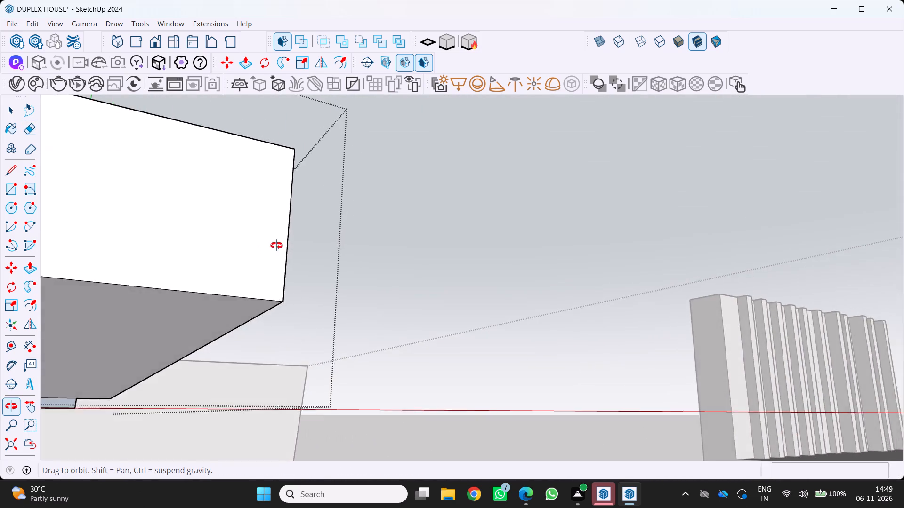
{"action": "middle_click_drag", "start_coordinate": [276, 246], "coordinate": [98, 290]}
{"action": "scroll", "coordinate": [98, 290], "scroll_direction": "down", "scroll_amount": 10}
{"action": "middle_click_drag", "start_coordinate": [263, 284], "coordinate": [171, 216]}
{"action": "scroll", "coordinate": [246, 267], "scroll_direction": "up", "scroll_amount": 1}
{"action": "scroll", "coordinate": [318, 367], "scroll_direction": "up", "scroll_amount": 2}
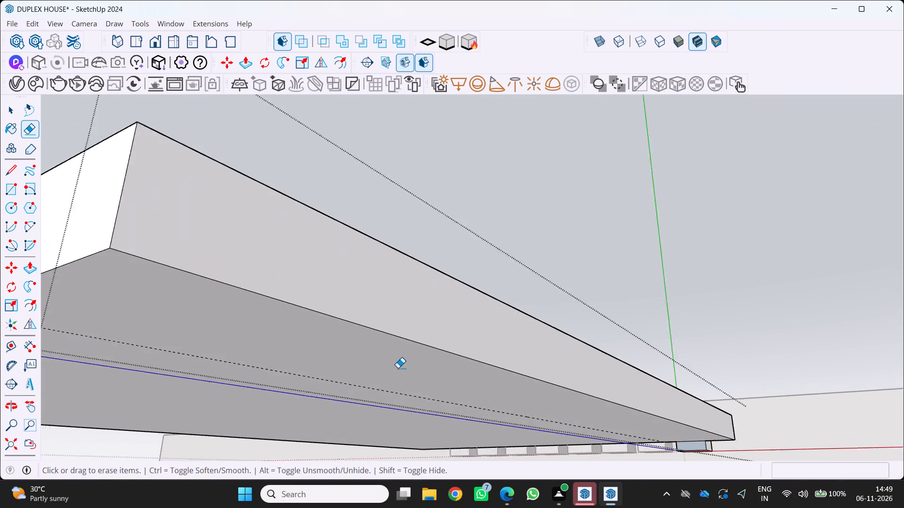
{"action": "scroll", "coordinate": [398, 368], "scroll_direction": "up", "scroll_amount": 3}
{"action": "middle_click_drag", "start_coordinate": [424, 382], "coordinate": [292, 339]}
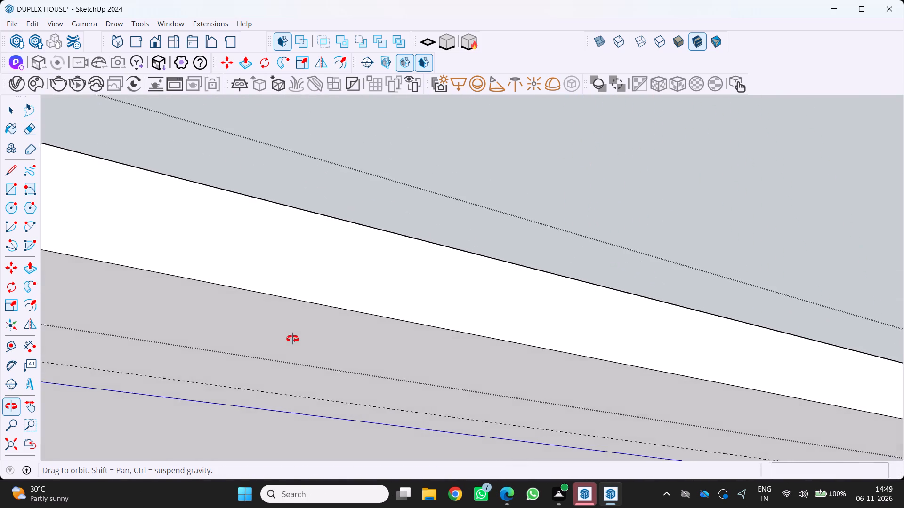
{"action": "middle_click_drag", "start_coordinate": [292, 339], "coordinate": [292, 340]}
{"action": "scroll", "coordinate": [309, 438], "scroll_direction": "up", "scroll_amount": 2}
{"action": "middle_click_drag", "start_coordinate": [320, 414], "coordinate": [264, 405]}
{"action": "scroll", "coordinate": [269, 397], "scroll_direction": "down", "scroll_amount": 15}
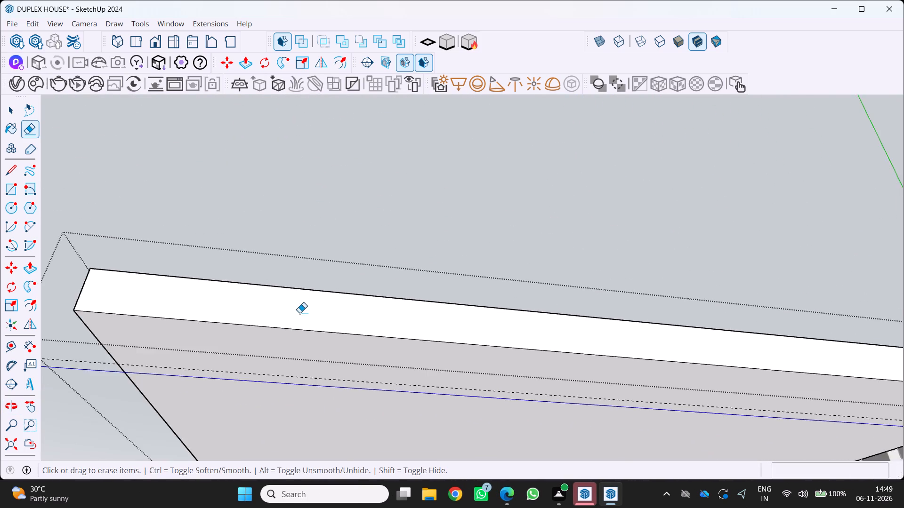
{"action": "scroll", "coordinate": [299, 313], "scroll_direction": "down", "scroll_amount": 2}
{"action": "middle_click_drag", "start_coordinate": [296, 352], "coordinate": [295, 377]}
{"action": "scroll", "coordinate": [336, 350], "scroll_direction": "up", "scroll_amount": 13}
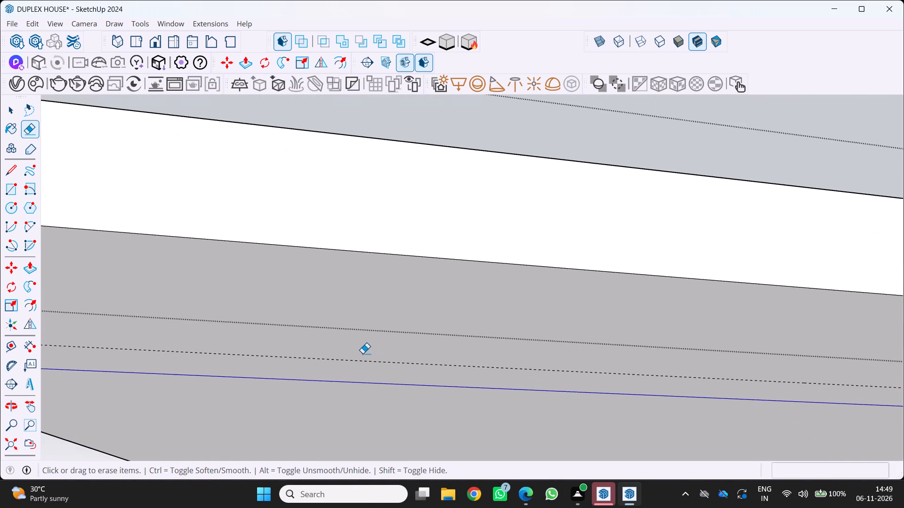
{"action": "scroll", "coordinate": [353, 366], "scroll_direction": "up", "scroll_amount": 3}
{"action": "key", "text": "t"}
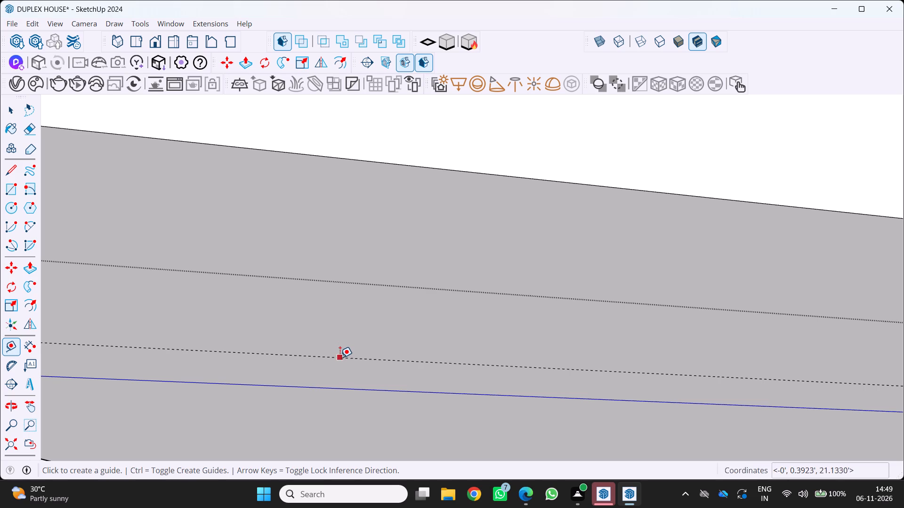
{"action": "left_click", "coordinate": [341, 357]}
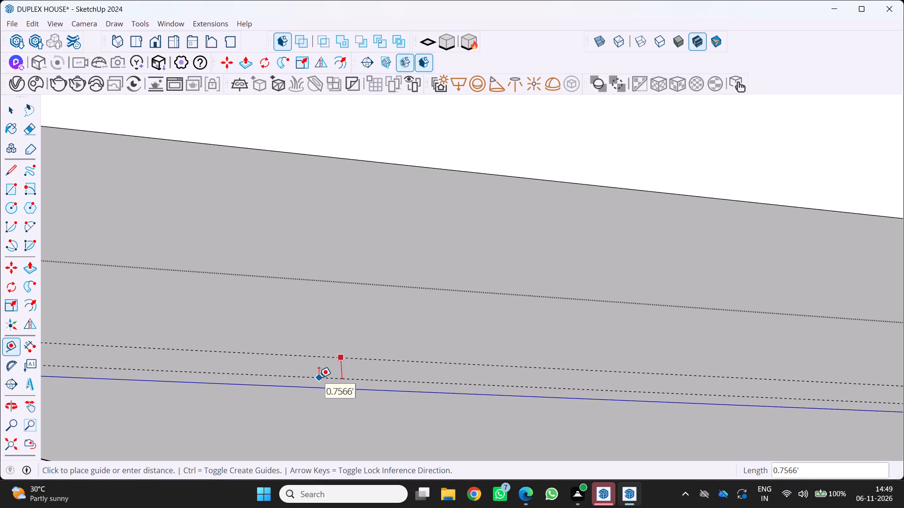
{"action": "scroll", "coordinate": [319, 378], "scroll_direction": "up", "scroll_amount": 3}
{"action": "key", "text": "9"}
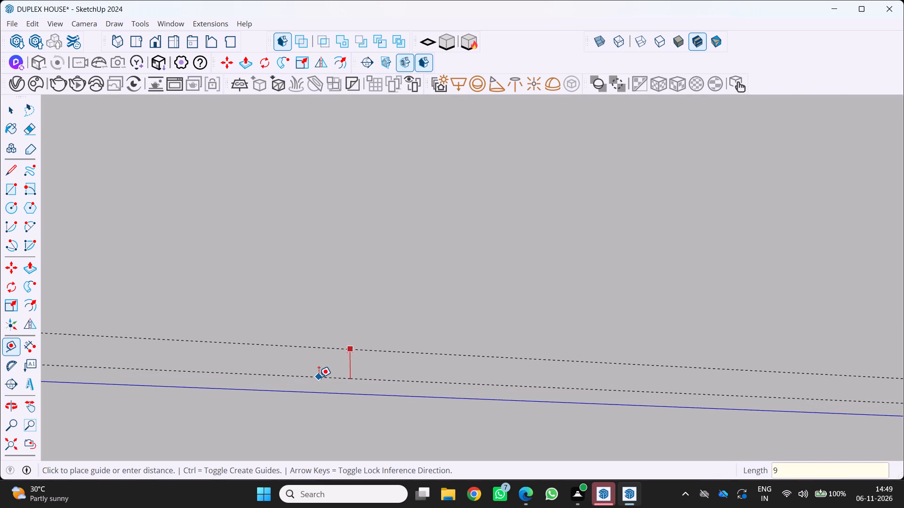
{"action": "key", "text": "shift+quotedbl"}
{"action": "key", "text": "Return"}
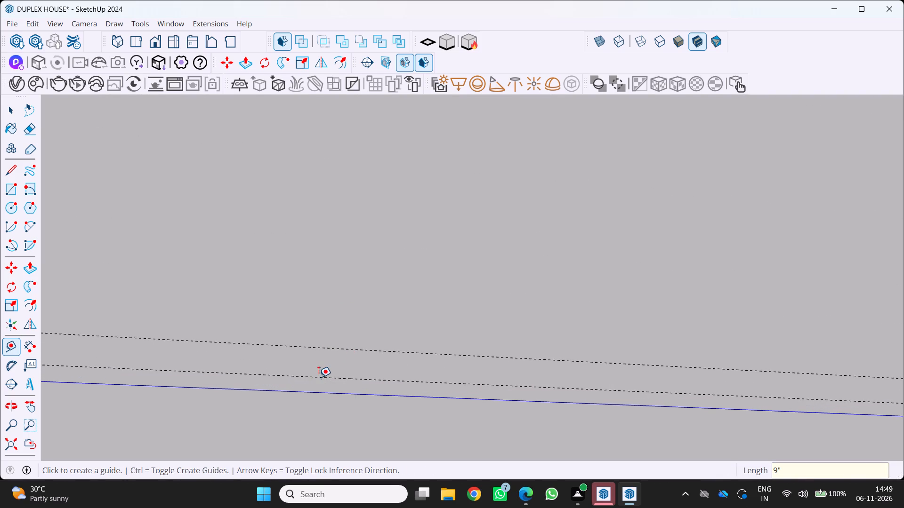
Check the spacing between the two guides on the slab's underside with a trial dimension, and cancel it.
{"action": "scroll", "coordinate": [400, 352], "scroll_direction": "down", "scroll_amount": 15}
{"action": "middle_click_drag", "start_coordinate": [359, 336], "coordinate": [359, 336]}
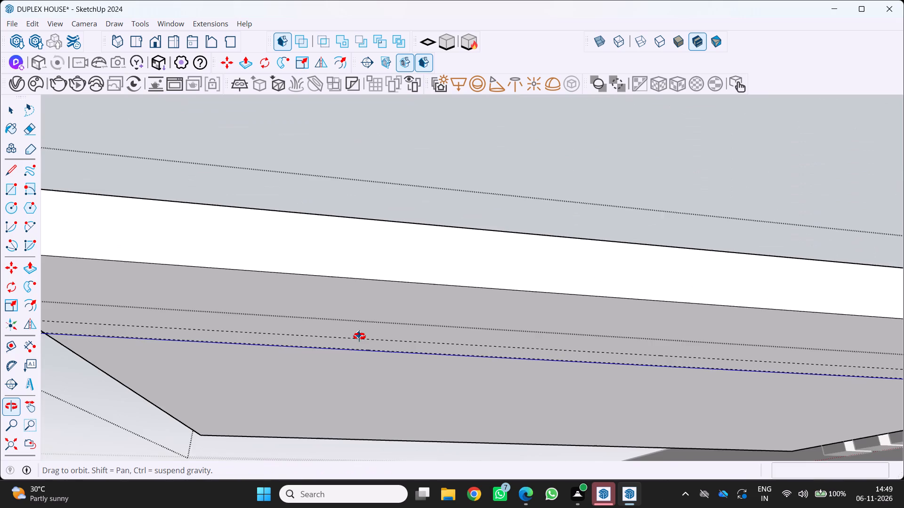
{"action": "middle_click_drag", "start_coordinate": [359, 336], "coordinate": [511, 303]}
{"action": "middle_click", "coordinate": [510, 303]}
{"action": "middle_click_drag", "start_coordinate": [352, 304], "coordinate": [422, 305]}
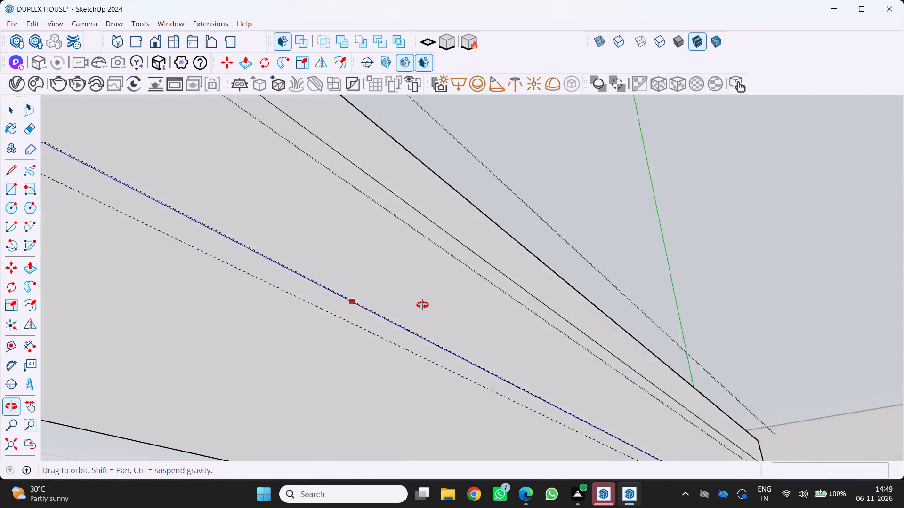
{"action": "middle_click_drag", "start_coordinate": [422, 305], "coordinate": [413, 323]}
{"action": "middle_click", "coordinate": [413, 323]}
{"action": "scroll", "coordinate": [364, 322], "scroll_direction": "down", "scroll_amount": 5}
{"action": "middle_click_drag", "start_coordinate": [361, 309], "coordinate": [424, 299]}
{"action": "middle_click", "coordinate": [424, 299]}
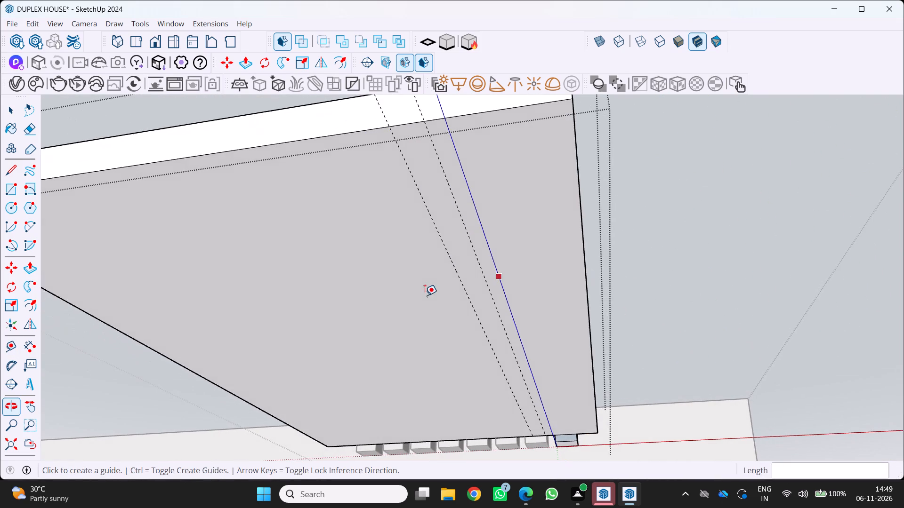
{"action": "scroll", "coordinate": [385, 287], "scroll_direction": "down", "scroll_amount": 1}
{"action": "middle_click_drag", "start_coordinate": [391, 290], "coordinate": [399, 294]}
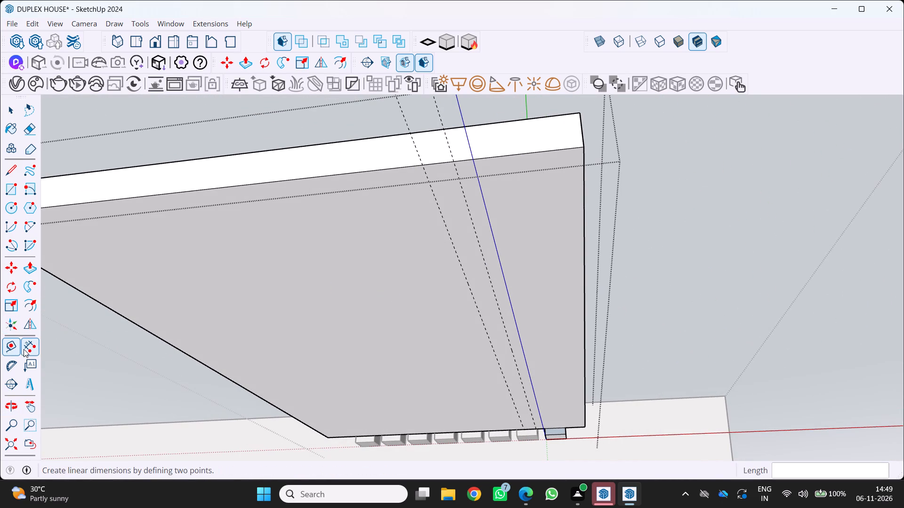
{"action": "left_click", "coordinate": [25, 349]}
{"action": "scroll", "coordinate": [481, 321], "scroll_direction": "up", "scroll_amount": 2}
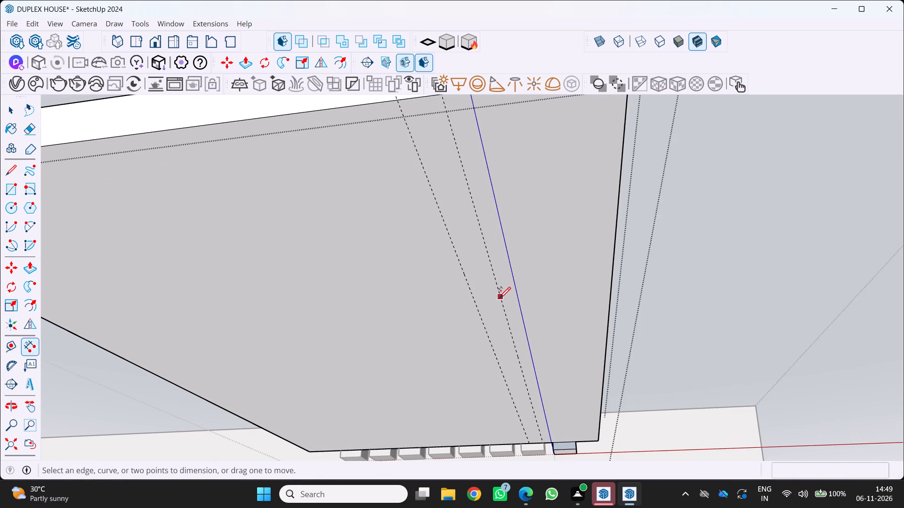
{"action": "left_click", "coordinate": [500, 296]}
{"action": "scroll", "coordinate": [472, 298], "scroll_direction": "up", "scroll_amount": 5}
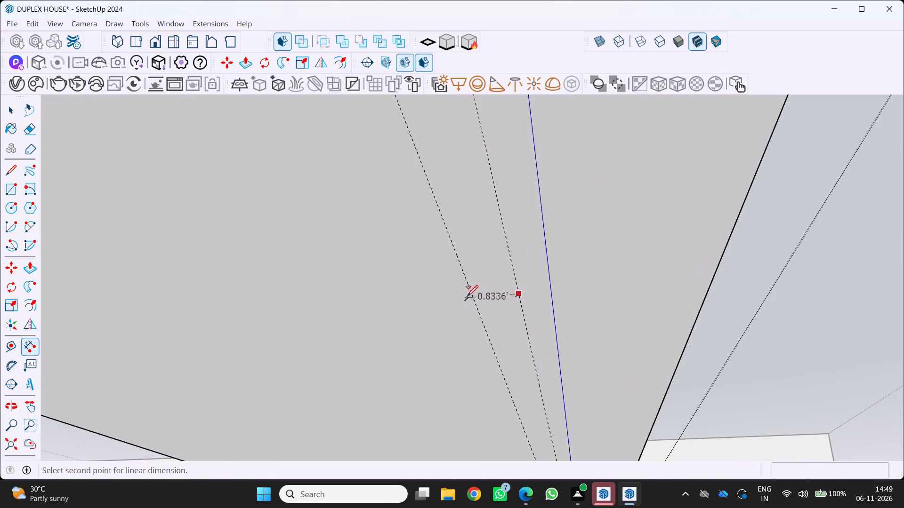
{"action": "scroll", "coordinate": [474, 296], "scroll_direction": "up", "scroll_amount": 3}
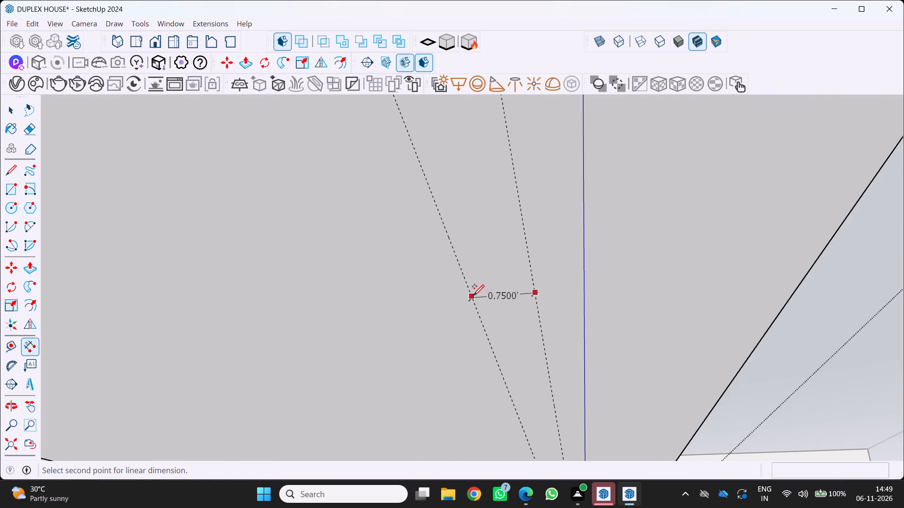
{"action": "scroll", "coordinate": [473, 296], "scroll_direction": "down", "scroll_amount": 11}
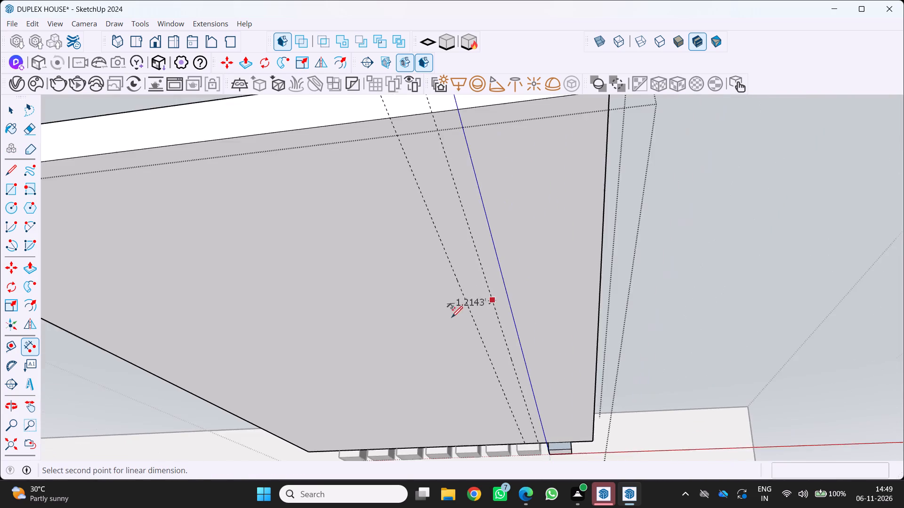
{"action": "scroll", "coordinate": [452, 317], "scroll_direction": "down", "scroll_amount": 6}
{"action": "key", "text": "ctrl+z"}
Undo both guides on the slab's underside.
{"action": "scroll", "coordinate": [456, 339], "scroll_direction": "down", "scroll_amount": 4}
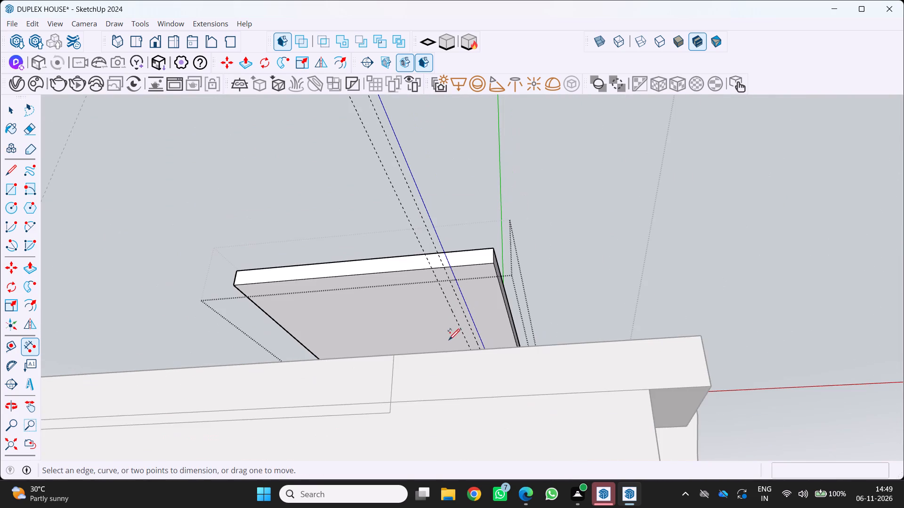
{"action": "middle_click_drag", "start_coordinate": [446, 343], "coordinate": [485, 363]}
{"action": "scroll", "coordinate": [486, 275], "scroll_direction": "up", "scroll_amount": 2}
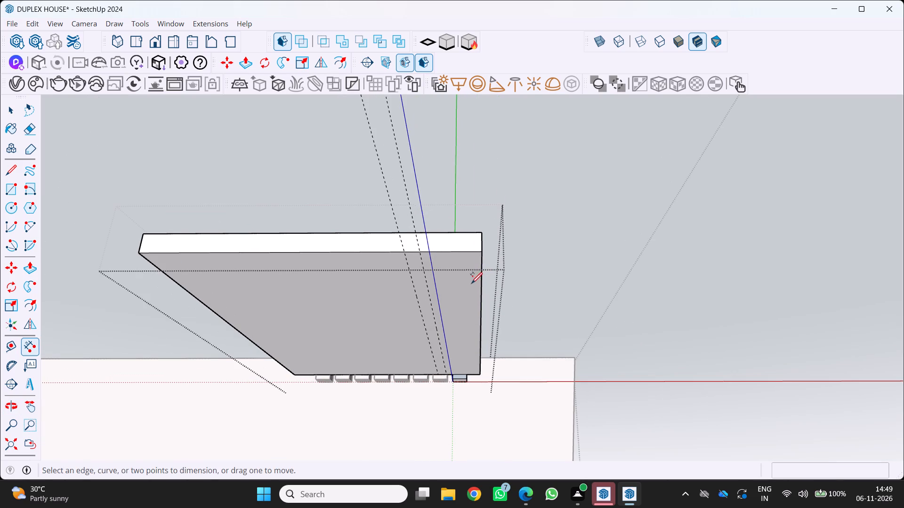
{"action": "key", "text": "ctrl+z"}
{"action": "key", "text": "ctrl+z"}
Place a guide on the slab's underside, parallel to the long side edge and 3' from it.
{"action": "key", "text": "t"}
{"action": "scroll", "coordinate": [468, 309], "scroll_direction": "up", "scroll_amount": 2}
{"action": "left_click_drag", "start_coordinate": [486, 291], "coordinate": [476, 290]}
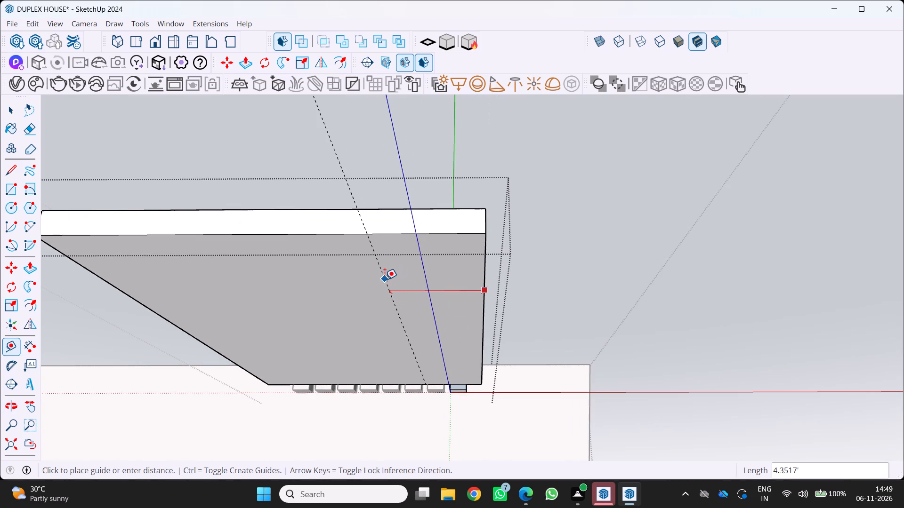
{"action": "type", "text": "3'"}
{"action": "key", "text": "Return"}
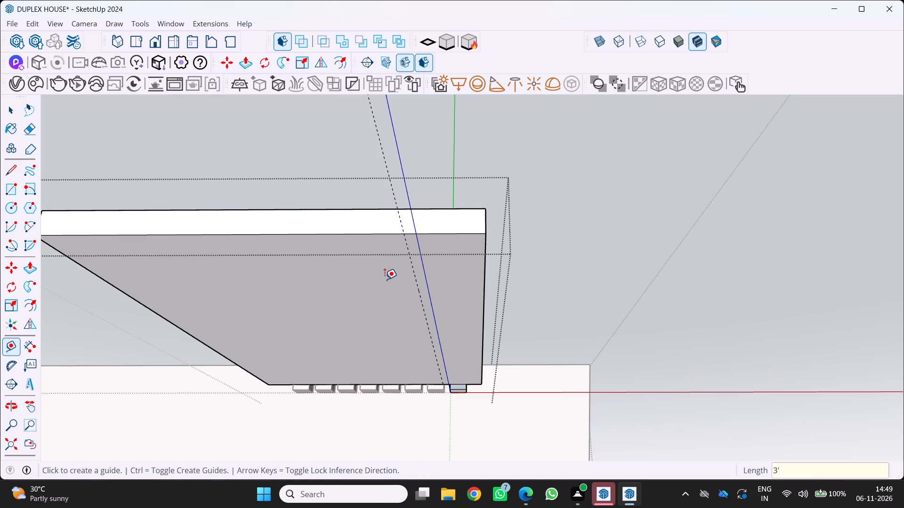
Place a second guide on the slab's underside, 9" from the 3' guide and farther from the long side edge.
{"action": "scroll", "coordinate": [413, 277], "scroll_direction": "up", "scroll_amount": 3}
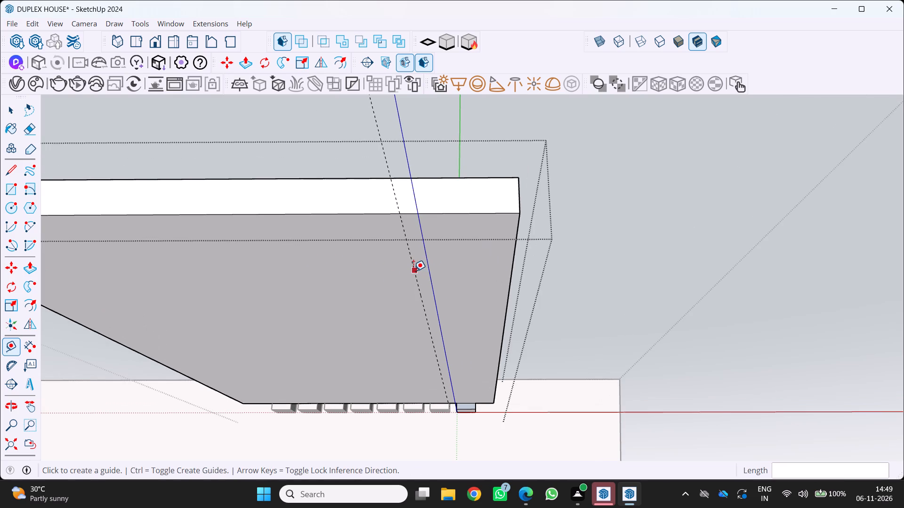
{"action": "left_click_drag", "start_coordinate": [413, 271], "coordinate": [395, 268]}
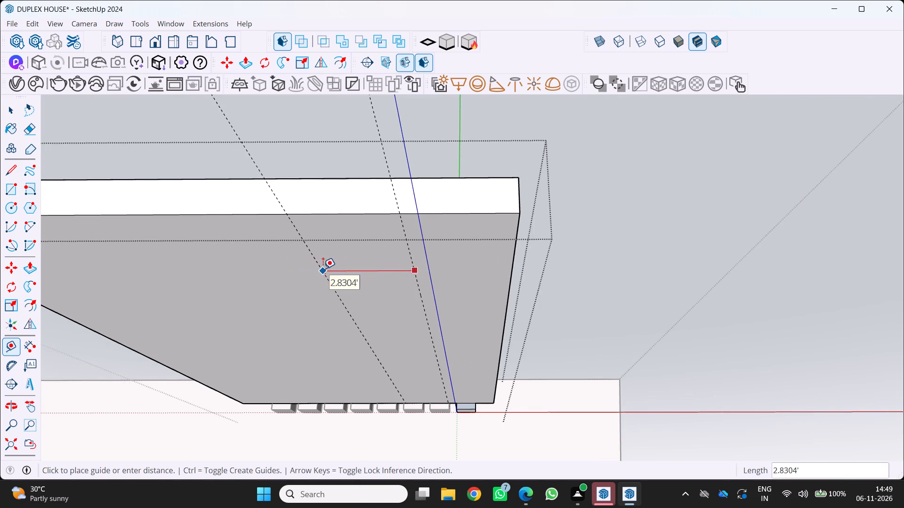
{"action": "type", "text": "9\""}
{"action": "key", "text": "Return"}
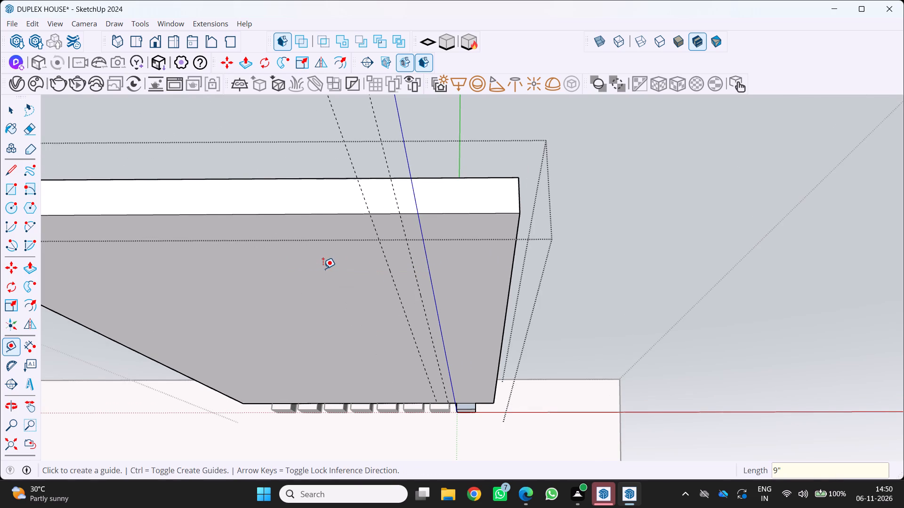
Place a crosswise guide on the slab's underside, 2" in from the short end edge farthest from the back wall.
{"action": "scroll", "coordinate": [192, 254], "scroll_direction": "down", "scroll_amount": 5}
{"action": "middle_click_drag", "start_coordinate": [273, 253], "coordinate": [326, 282]}
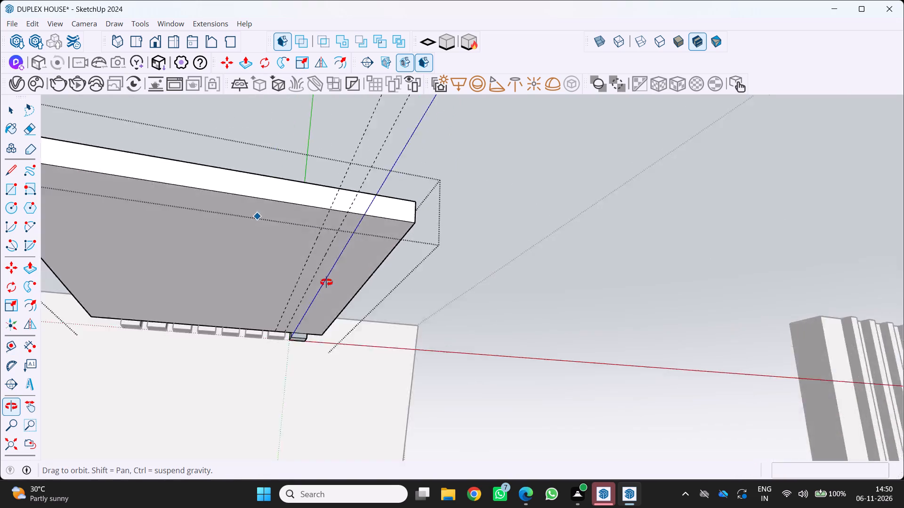
{"action": "middle_click_drag", "start_coordinate": [326, 282], "coordinate": [285, 300]}
{"action": "scroll", "coordinate": [411, 271], "scroll_direction": "up", "scroll_amount": 8}
{"action": "middle_click_drag", "start_coordinate": [343, 280], "coordinate": [387, 284]}
{"action": "middle_click", "coordinate": [388, 284]}
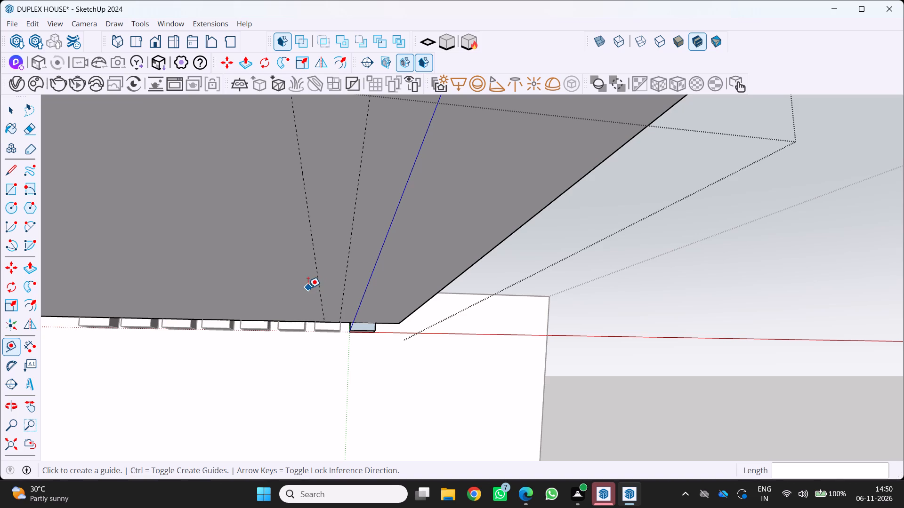
{"action": "scroll", "coordinate": [309, 305], "scroll_direction": "down", "scroll_amount": 5}
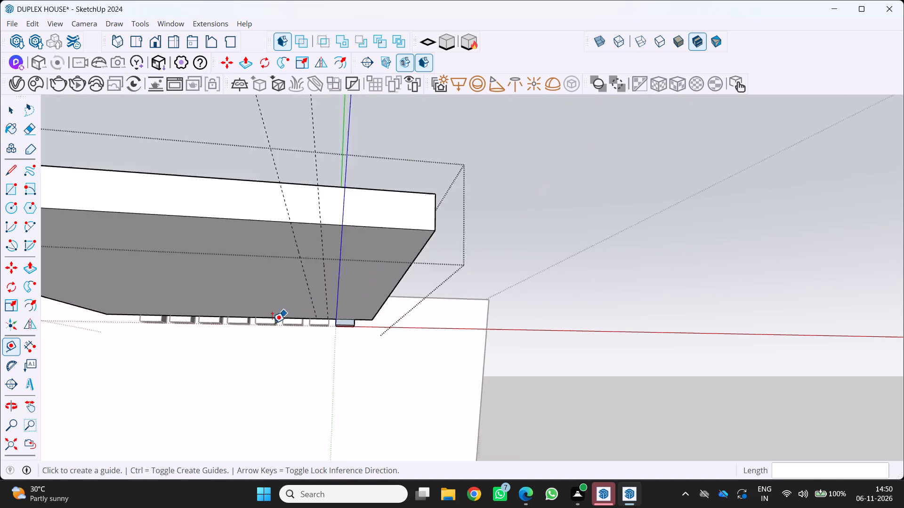
{"action": "scroll", "coordinate": [269, 324], "scroll_direction": "down", "scroll_amount": 1}
{"action": "middle_click_drag", "start_coordinate": [272, 326], "coordinate": [185, 336]}
{"action": "middle_click", "coordinate": [183, 336]}
{"action": "middle_click_drag", "start_coordinate": [186, 322], "coordinate": [304, 343], "text": "shift"}
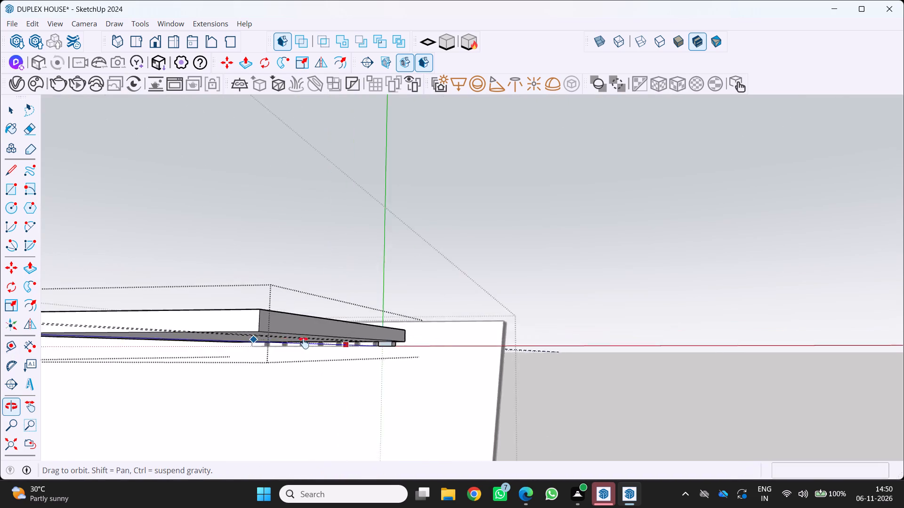
{"action": "middle_click_drag", "start_coordinate": [304, 343], "coordinate": [423, 356], "text": "shift"}
{"action": "scroll", "coordinate": [399, 364], "scroll_direction": "up", "scroll_amount": 5}
{"action": "middle_click_drag", "start_coordinate": [368, 352], "coordinate": [333, 276]}
{"action": "scroll", "coordinate": [406, 363], "scroll_direction": "up", "scroll_amount": 2}
{"action": "middle_click_drag", "start_coordinate": [406, 360], "coordinate": [238, 342]}
{"action": "middle_click", "coordinate": [237, 342]}
{"action": "scroll", "coordinate": [296, 341], "scroll_direction": "down", "scroll_amount": 6}
{"action": "middle_click_drag", "start_coordinate": [358, 364], "coordinate": [321, 355]}
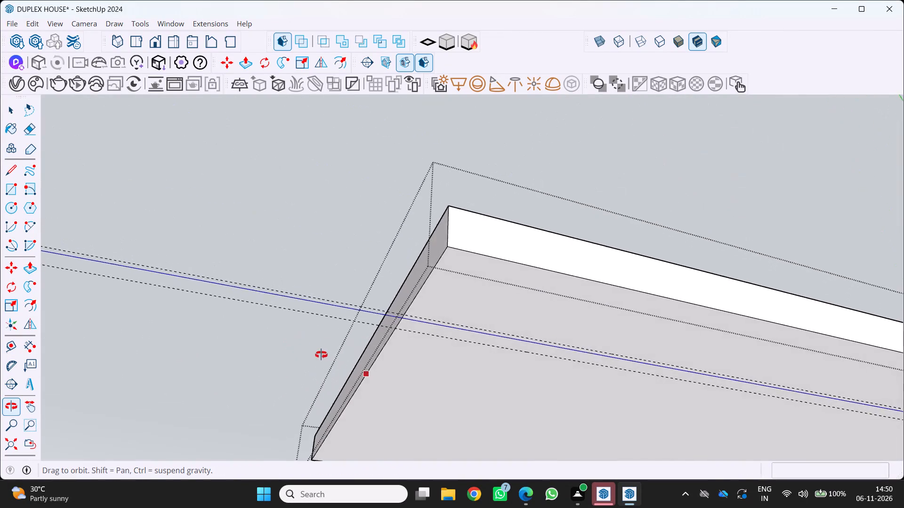
{"action": "middle_click_drag", "start_coordinate": [321, 355], "coordinate": [322, 354]}
{"action": "scroll", "coordinate": [385, 351], "scroll_direction": "up", "scroll_amount": 3}
{"action": "middle_click_drag", "start_coordinate": [376, 347], "coordinate": [331, 353]}
{"action": "middle_click", "coordinate": [331, 353]}
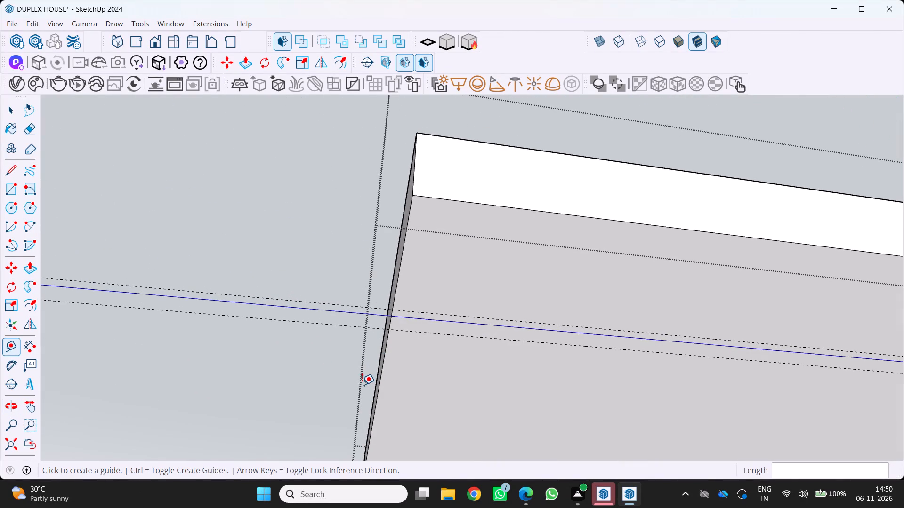
{"action": "key", "text": "t"}
{"action": "left_click", "coordinate": [383, 382]}
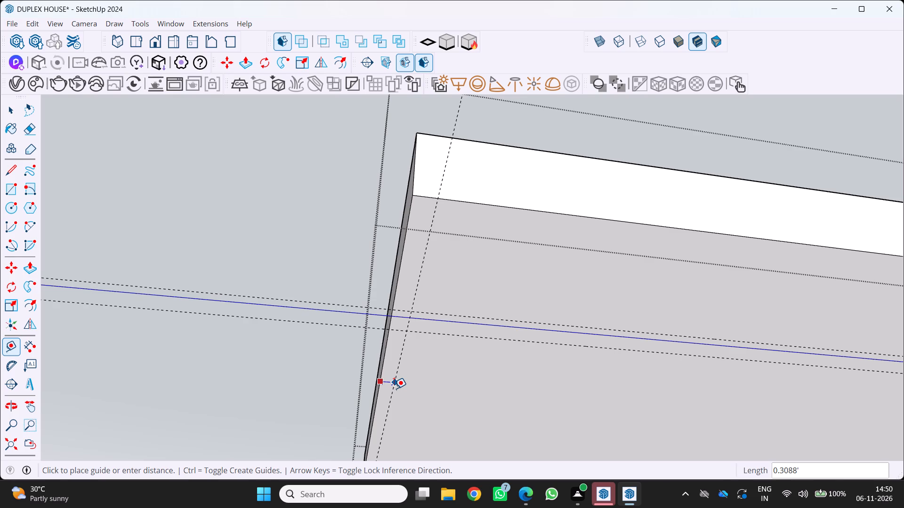
{"action": "key", "text": "F5"}
{"action": "key", "text": "5"}
{"action": "scroll", "coordinate": [322, 337], "scroll_direction": "up", "scroll_amount": 1}
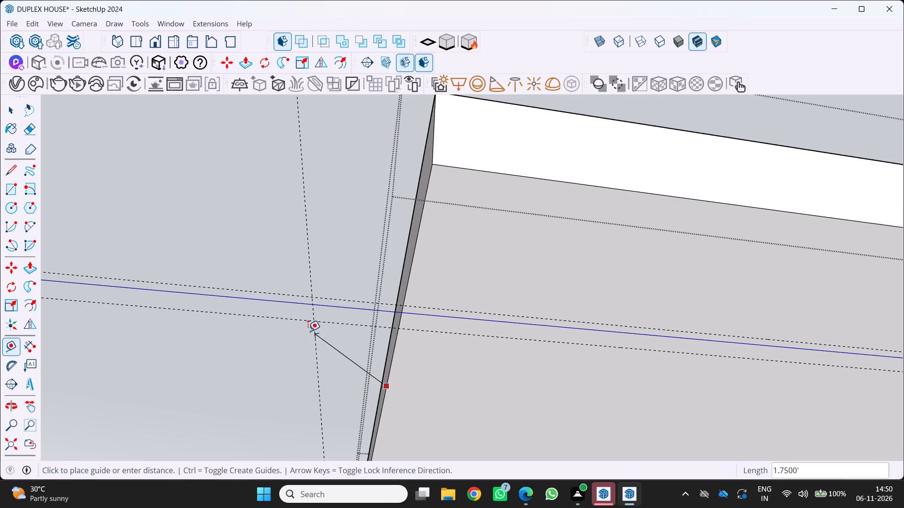
{"action": "scroll", "coordinate": [435, 403], "scroll_direction": "down", "scroll_amount": 1}
{"action": "middle_click_drag", "start_coordinate": [420, 408], "coordinate": [371, 414]}
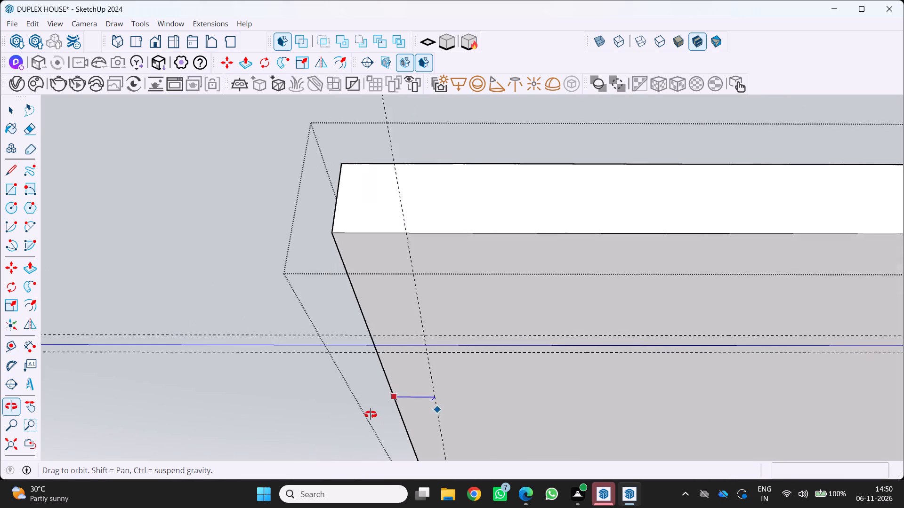
{"action": "middle_click_drag", "start_coordinate": [371, 414], "coordinate": [371, 413]}
{"action": "type", "text": "2\""}
{"action": "key", "text": "Return"}
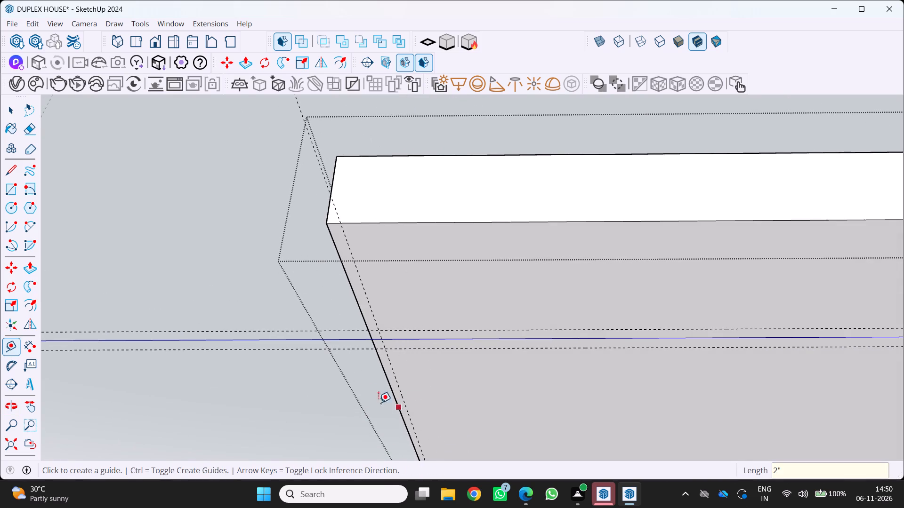
Place another crosswise guide on the slab's underside, 9" farther in from the 2" guide.
{"action": "middle_click_drag", "start_coordinate": [365, 388], "coordinate": [446, 380]}
{"action": "scroll", "coordinate": [181, 291], "scroll_direction": "down", "scroll_amount": 5}
{"action": "scroll", "coordinate": [203, 275], "scroll_direction": "up", "scroll_amount": 1}
{"action": "middle_click_drag", "start_coordinate": [205, 273], "coordinate": [208, 222]}
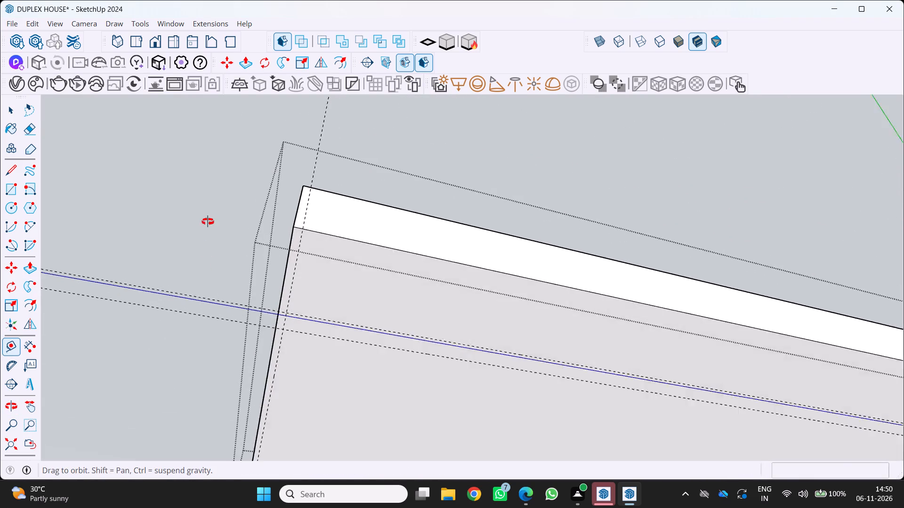
{"action": "middle_click_drag", "start_coordinate": [208, 222], "coordinate": [214, 213]}
{"action": "scroll", "coordinate": [197, 361], "scroll_direction": "up", "scroll_amount": 3}
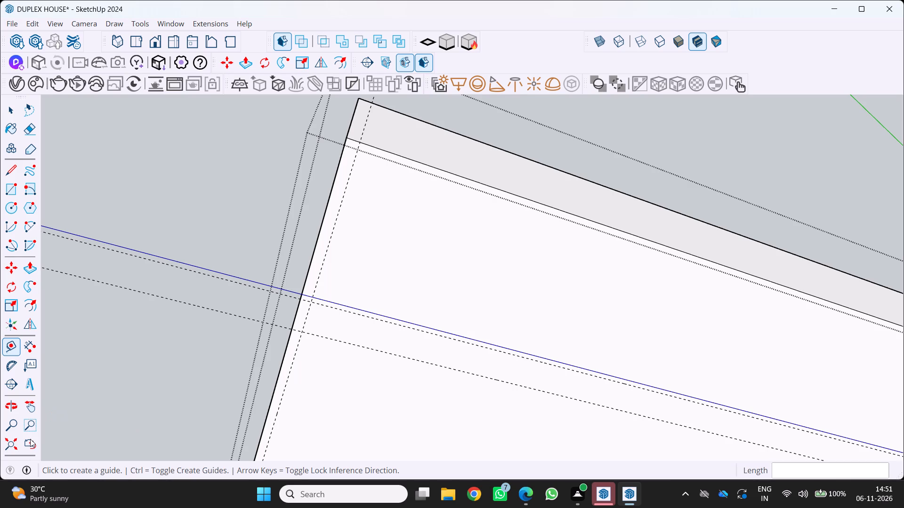
{"action": "scroll", "coordinate": [19, 427], "scroll_direction": "down", "scroll_amount": 5}
{"action": "scroll", "coordinate": [59, 371], "scroll_direction": "down", "scroll_amount": 3}
{"action": "middle_click_drag", "start_coordinate": [464, 355], "coordinate": [385, 366]}
{"action": "scroll", "coordinate": [303, 394], "scroll_direction": "up", "scroll_amount": 7}
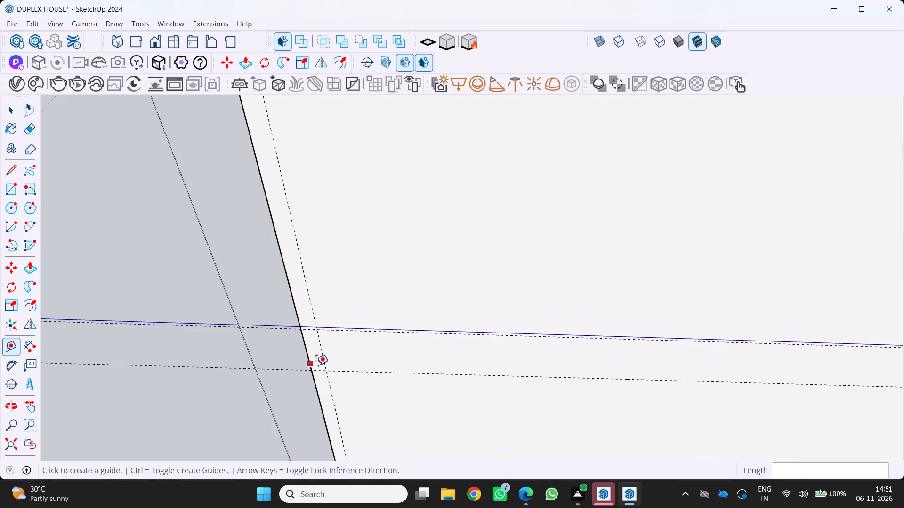
{"action": "key", "text": "t"}
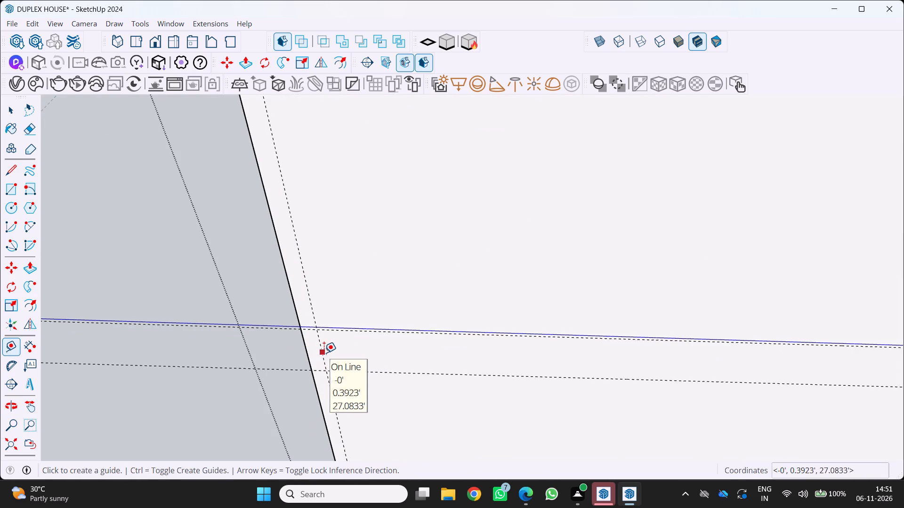
{"action": "left_click", "coordinate": [324, 353]}
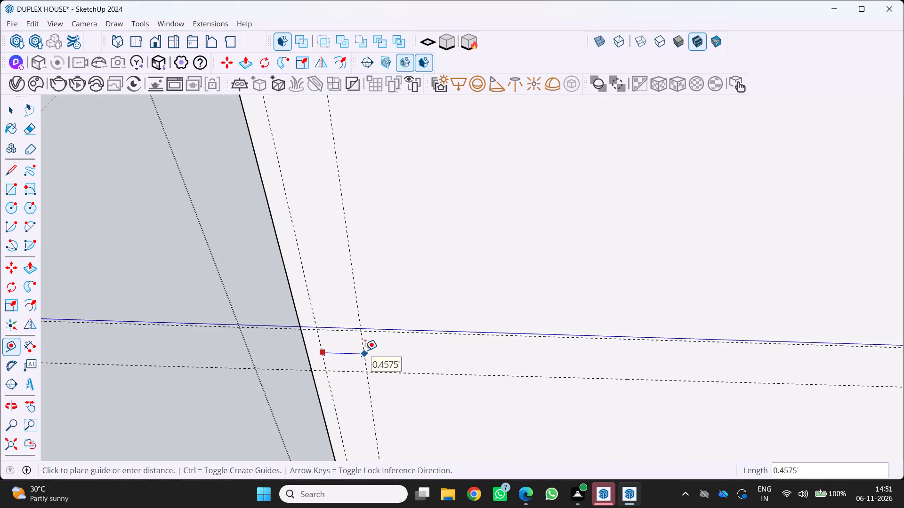
{"action": "key", "text": "9"}
{"action": "key", "text": "shift+quotedbl"}
{"action": "key", "text": "Return"}
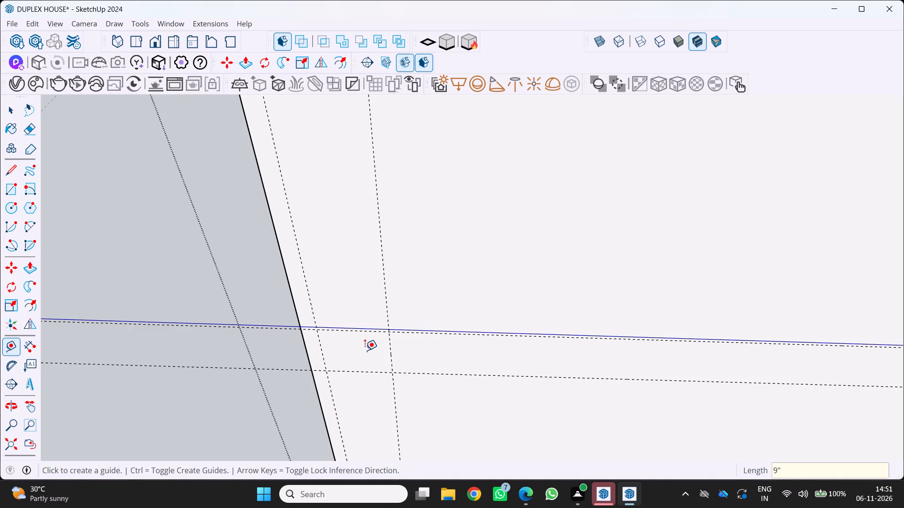
Draw a 0.75' by 0.75' rectangle on the slab's underside between the four guide intersections near the short end.
{"action": "scroll", "coordinate": [378, 358], "scroll_direction": "down", "scroll_amount": 10}
{"action": "scroll", "coordinate": [335, 305], "scroll_direction": "up", "scroll_amount": 1}
{"action": "middle_click_drag", "start_coordinate": [344, 311], "coordinate": [526, 323]}
{"action": "middle_click_drag", "start_coordinate": [463, 341], "coordinate": [432, 361]}
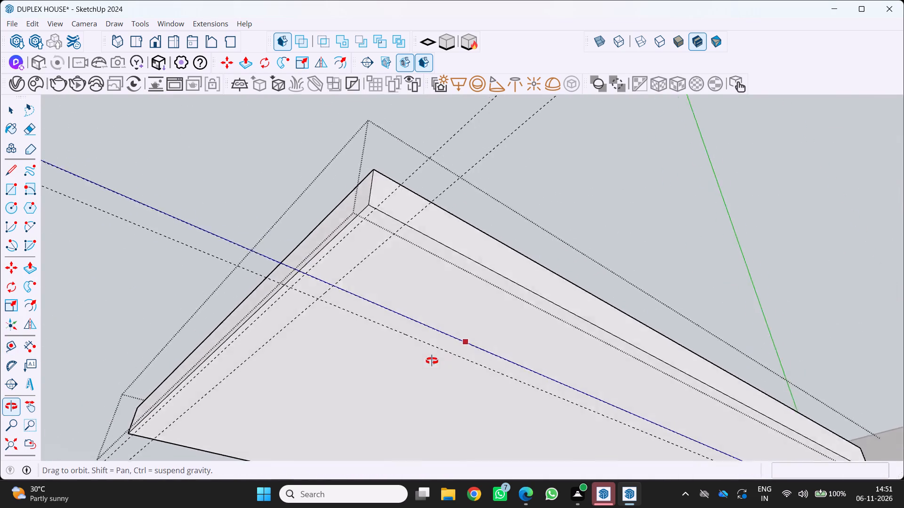
{"action": "middle_click_drag", "start_coordinate": [432, 361], "coordinate": [341, 367]}
{"action": "scroll", "coordinate": [309, 348], "scroll_direction": "up", "scroll_amount": 4}
{"action": "middle_click_drag", "start_coordinate": [310, 326], "coordinate": [286, 304]}
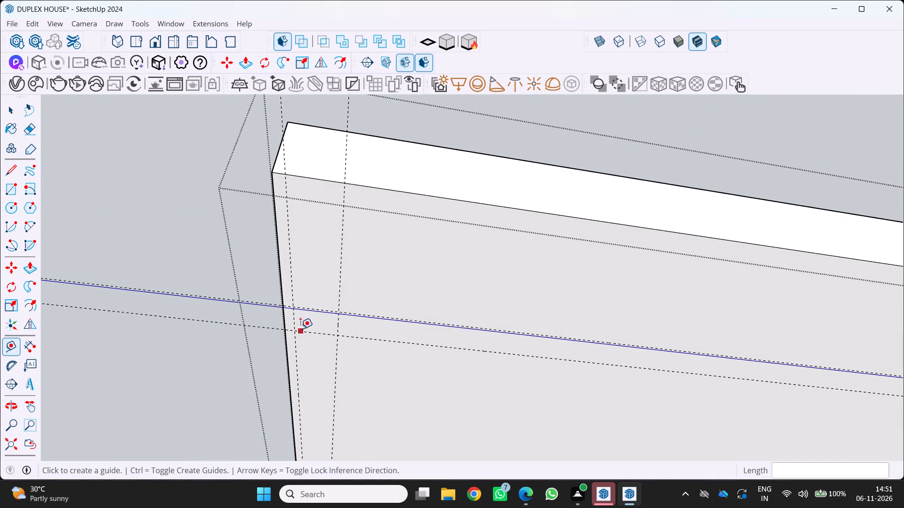
{"action": "middle_click_drag", "start_coordinate": [299, 329], "coordinate": [297, 254]}
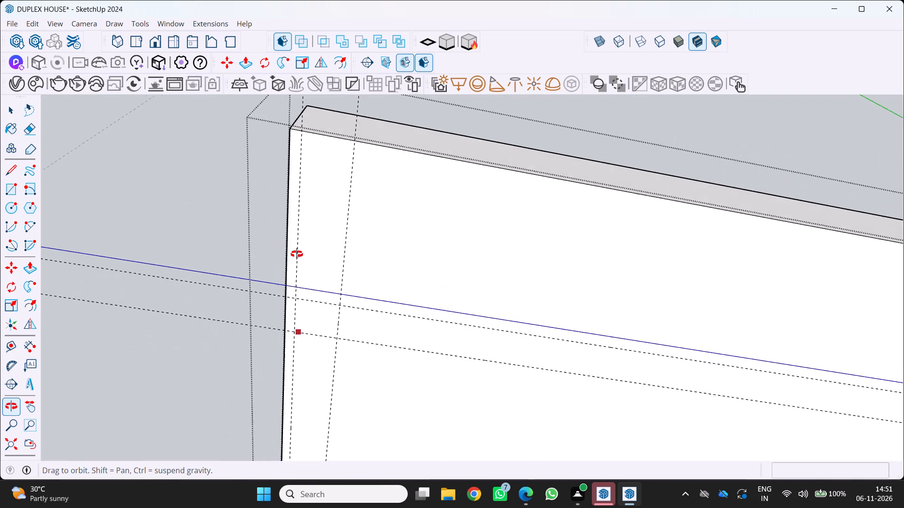
{"action": "middle_click_drag", "start_coordinate": [297, 254], "coordinate": [297, 253]}
{"action": "key", "text": "r"}
{"action": "scroll", "coordinate": [276, 312], "scroll_direction": "up", "scroll_amount": 4}
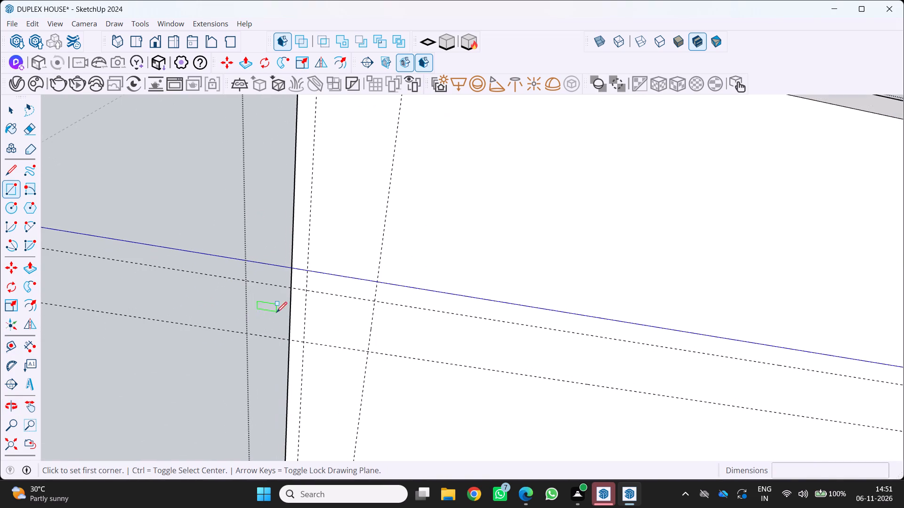
{"action": "left_click", "coordinate": [309, 292]}
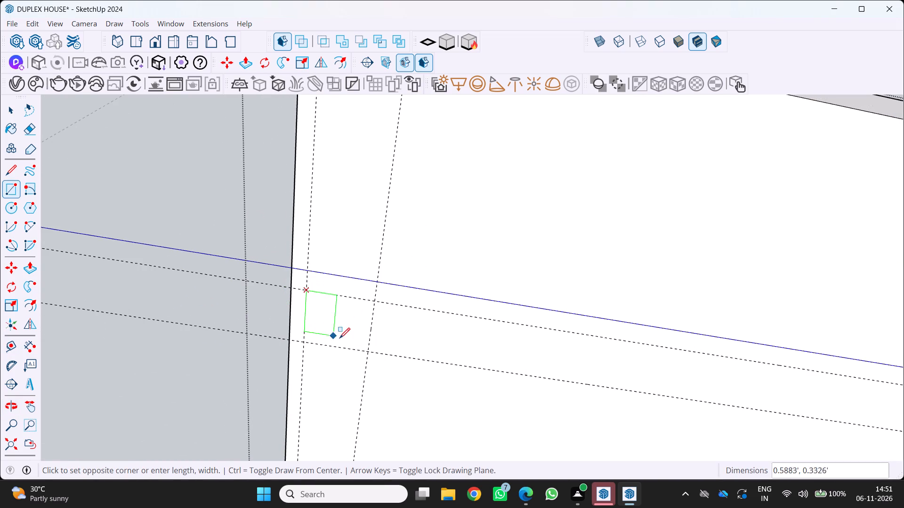
{"action": "scroll", "coordinate": [359, 350], "scroll_direction": "up", "scroll_amount": 4}
{"action": "left_click_drag", "start_coordinate": [373, 353], "coordinate": [367, 353]}
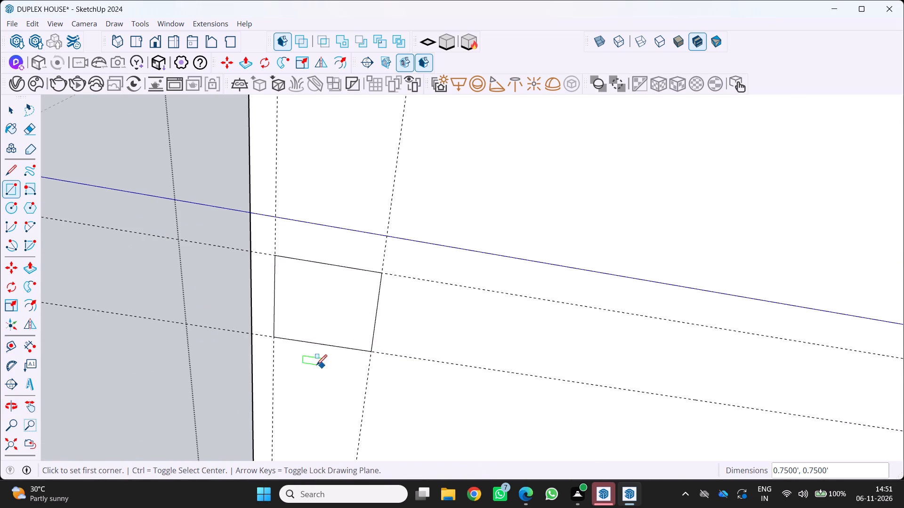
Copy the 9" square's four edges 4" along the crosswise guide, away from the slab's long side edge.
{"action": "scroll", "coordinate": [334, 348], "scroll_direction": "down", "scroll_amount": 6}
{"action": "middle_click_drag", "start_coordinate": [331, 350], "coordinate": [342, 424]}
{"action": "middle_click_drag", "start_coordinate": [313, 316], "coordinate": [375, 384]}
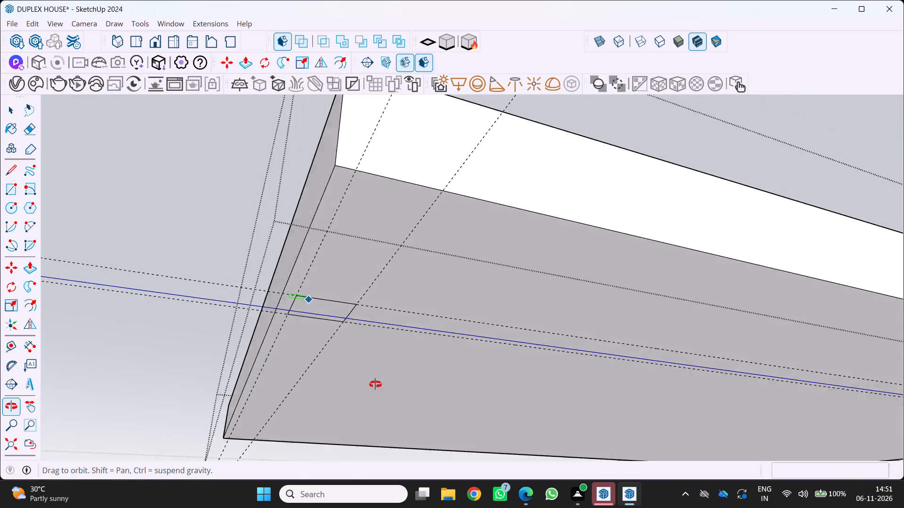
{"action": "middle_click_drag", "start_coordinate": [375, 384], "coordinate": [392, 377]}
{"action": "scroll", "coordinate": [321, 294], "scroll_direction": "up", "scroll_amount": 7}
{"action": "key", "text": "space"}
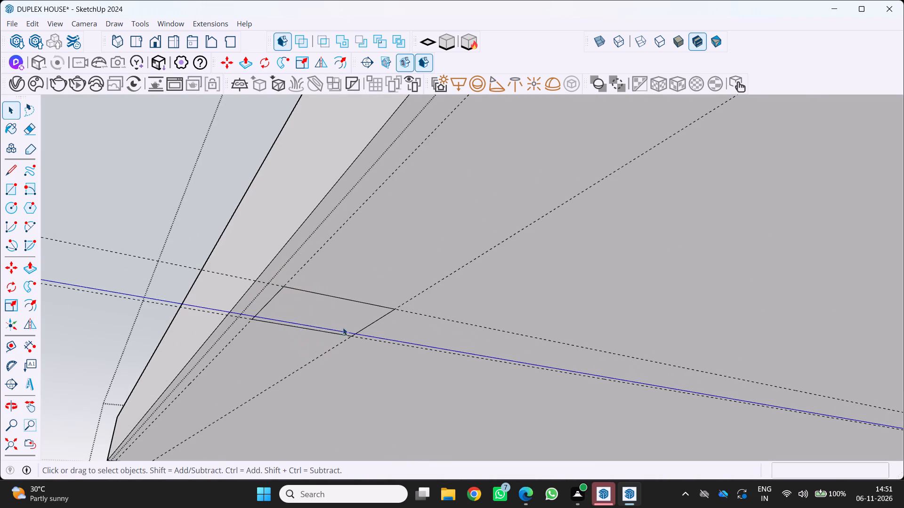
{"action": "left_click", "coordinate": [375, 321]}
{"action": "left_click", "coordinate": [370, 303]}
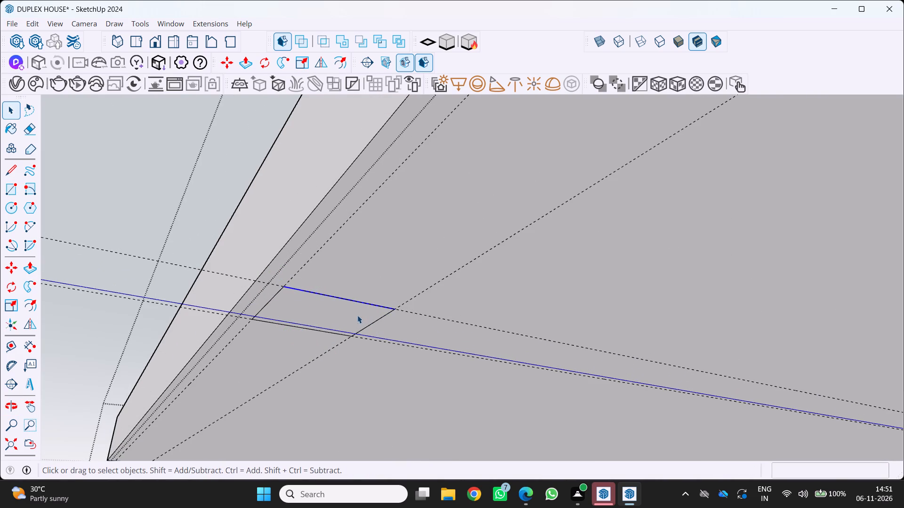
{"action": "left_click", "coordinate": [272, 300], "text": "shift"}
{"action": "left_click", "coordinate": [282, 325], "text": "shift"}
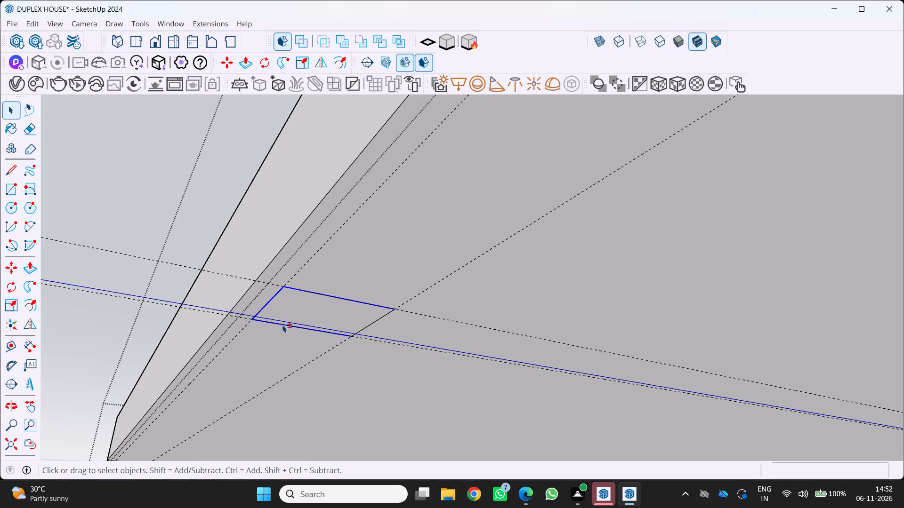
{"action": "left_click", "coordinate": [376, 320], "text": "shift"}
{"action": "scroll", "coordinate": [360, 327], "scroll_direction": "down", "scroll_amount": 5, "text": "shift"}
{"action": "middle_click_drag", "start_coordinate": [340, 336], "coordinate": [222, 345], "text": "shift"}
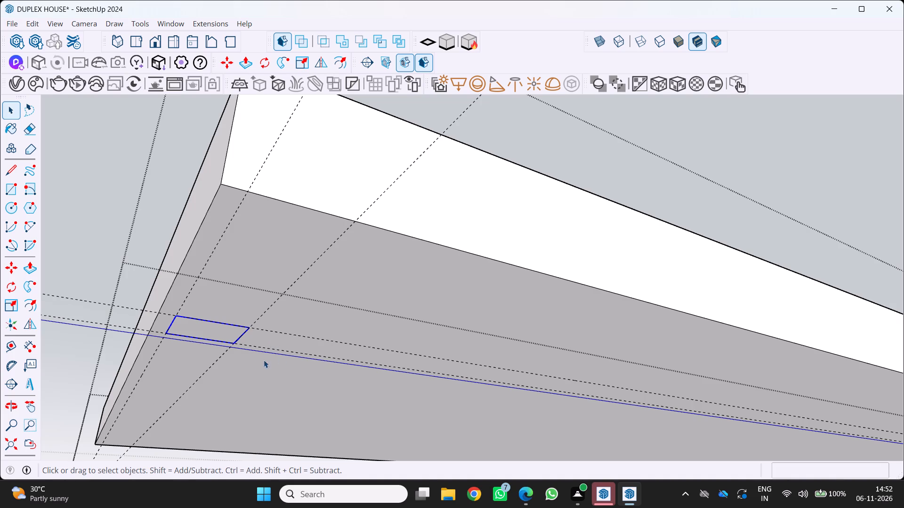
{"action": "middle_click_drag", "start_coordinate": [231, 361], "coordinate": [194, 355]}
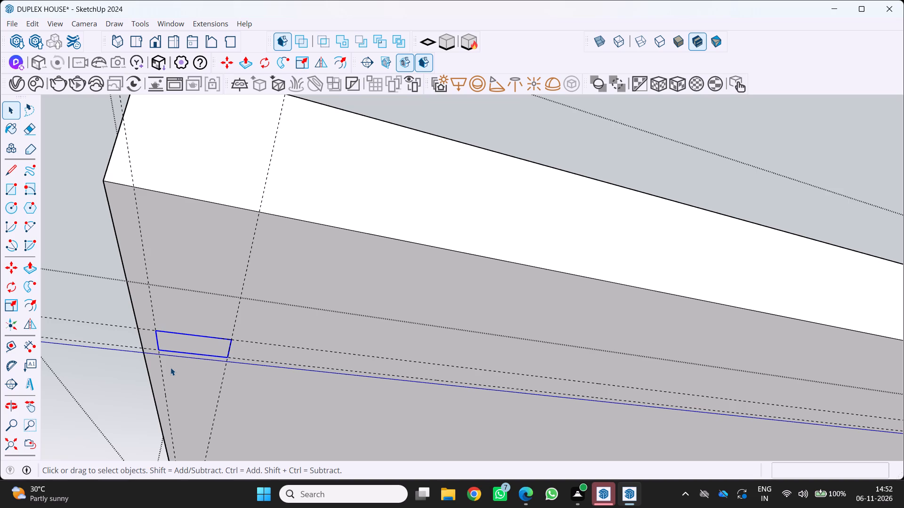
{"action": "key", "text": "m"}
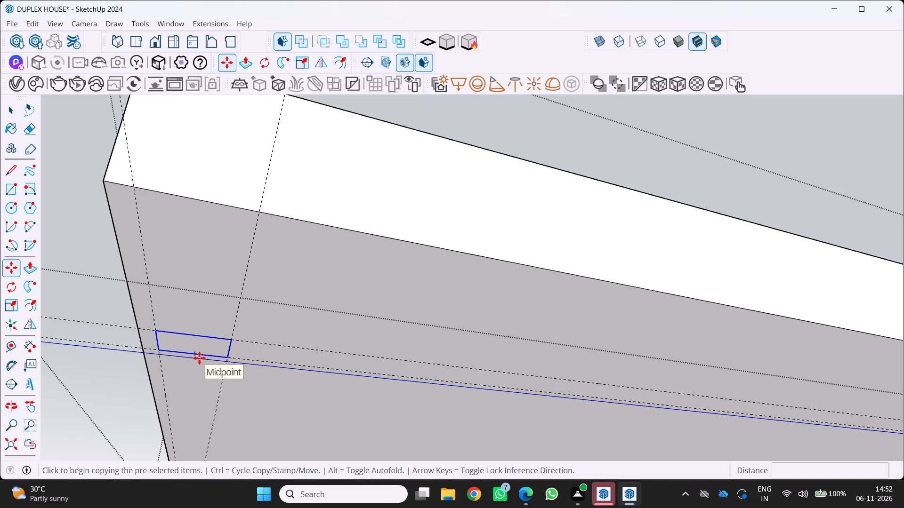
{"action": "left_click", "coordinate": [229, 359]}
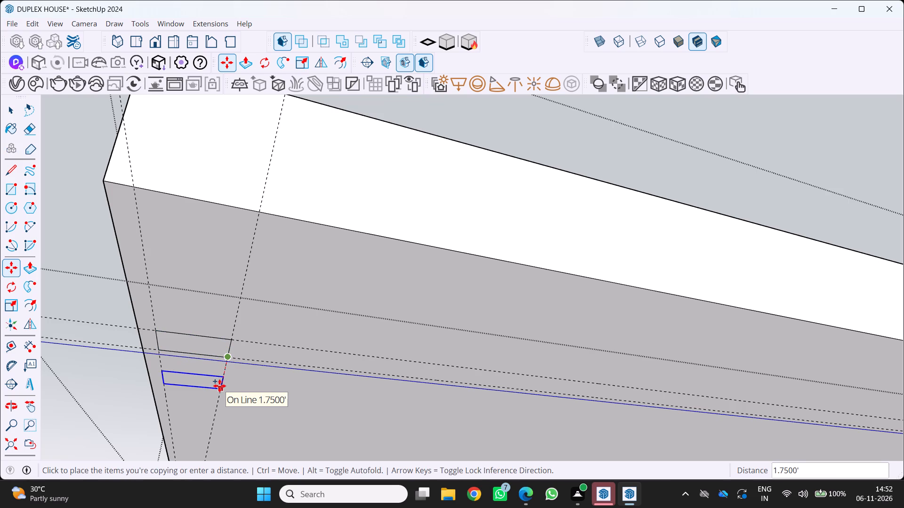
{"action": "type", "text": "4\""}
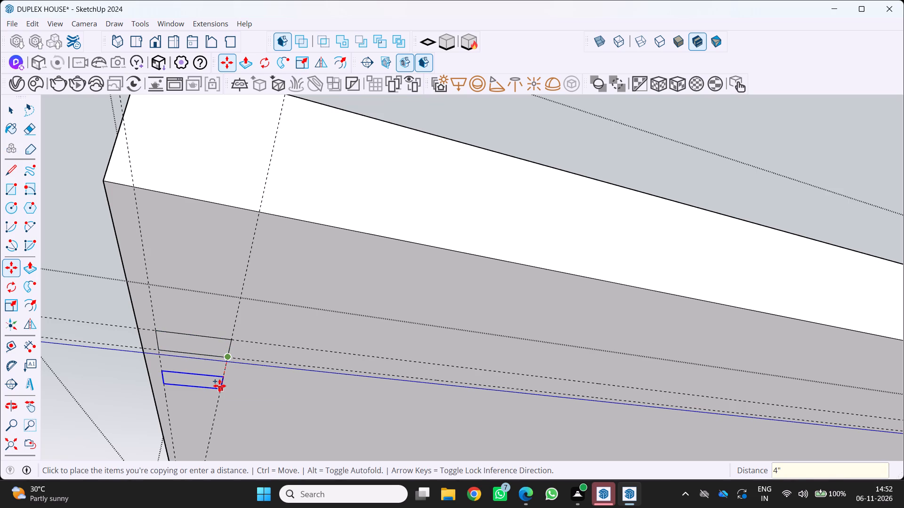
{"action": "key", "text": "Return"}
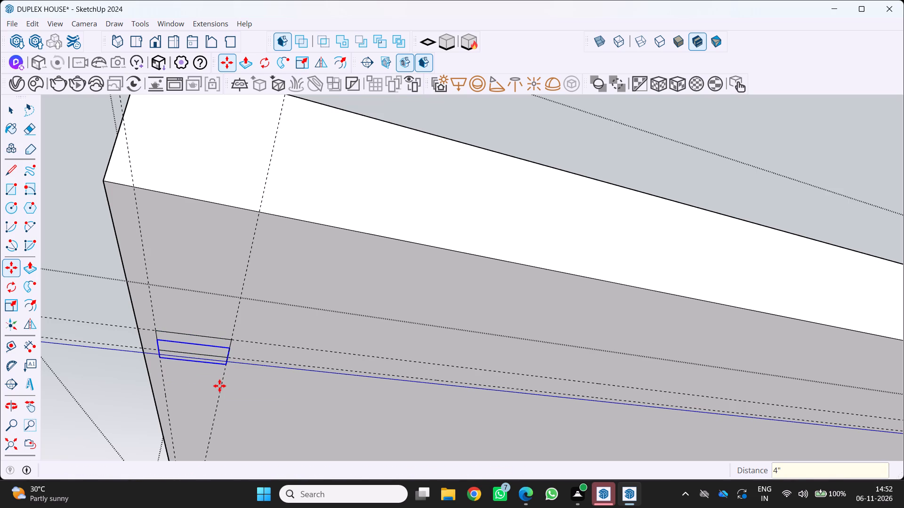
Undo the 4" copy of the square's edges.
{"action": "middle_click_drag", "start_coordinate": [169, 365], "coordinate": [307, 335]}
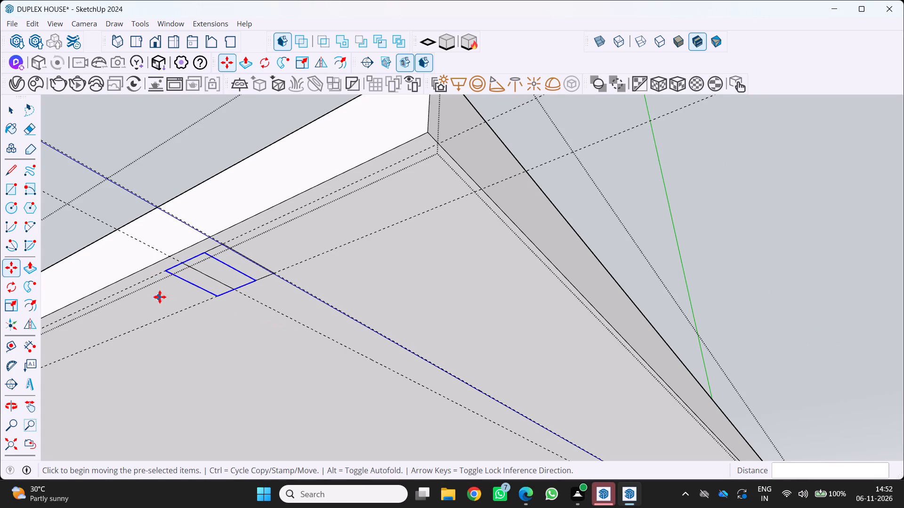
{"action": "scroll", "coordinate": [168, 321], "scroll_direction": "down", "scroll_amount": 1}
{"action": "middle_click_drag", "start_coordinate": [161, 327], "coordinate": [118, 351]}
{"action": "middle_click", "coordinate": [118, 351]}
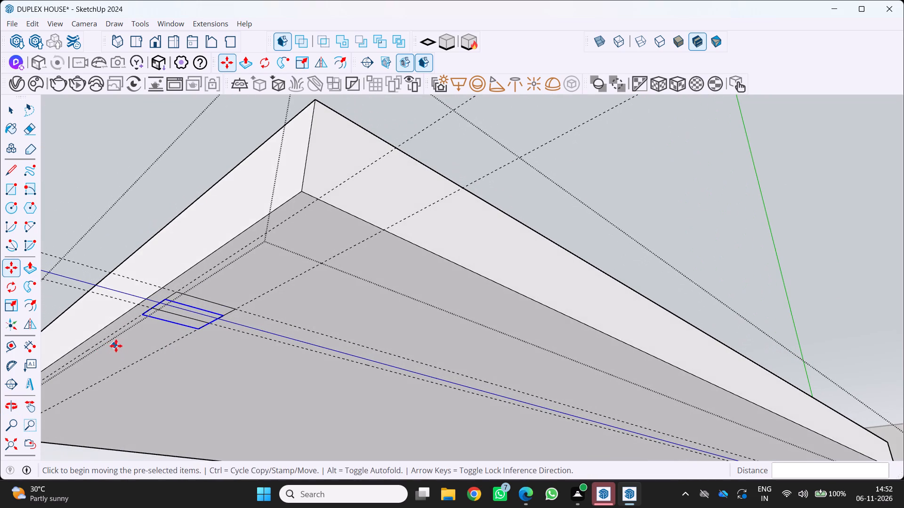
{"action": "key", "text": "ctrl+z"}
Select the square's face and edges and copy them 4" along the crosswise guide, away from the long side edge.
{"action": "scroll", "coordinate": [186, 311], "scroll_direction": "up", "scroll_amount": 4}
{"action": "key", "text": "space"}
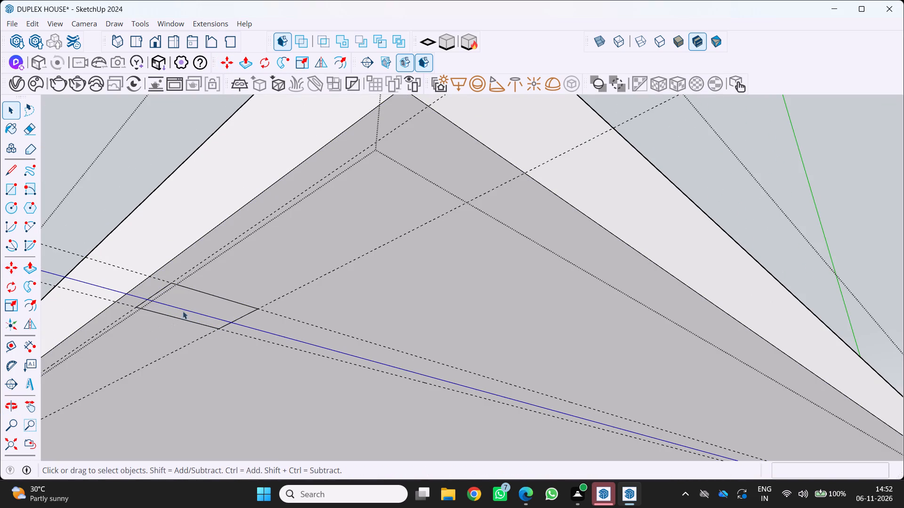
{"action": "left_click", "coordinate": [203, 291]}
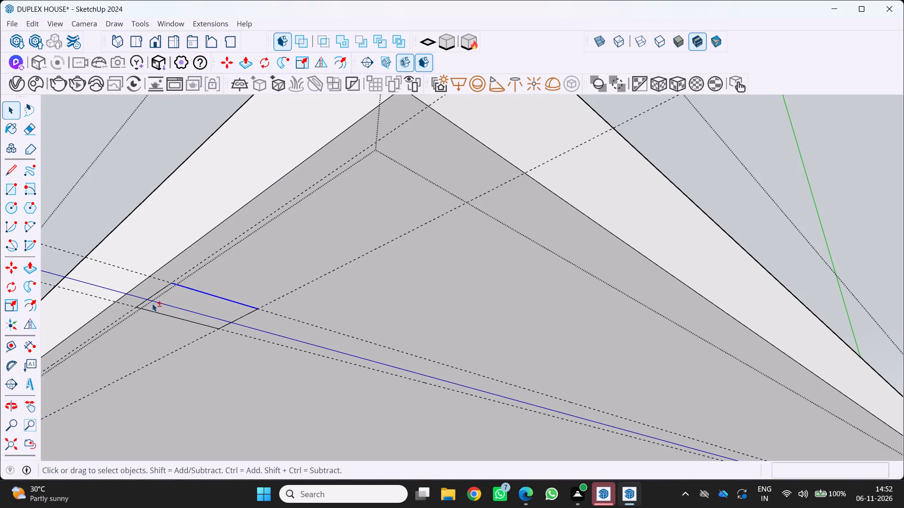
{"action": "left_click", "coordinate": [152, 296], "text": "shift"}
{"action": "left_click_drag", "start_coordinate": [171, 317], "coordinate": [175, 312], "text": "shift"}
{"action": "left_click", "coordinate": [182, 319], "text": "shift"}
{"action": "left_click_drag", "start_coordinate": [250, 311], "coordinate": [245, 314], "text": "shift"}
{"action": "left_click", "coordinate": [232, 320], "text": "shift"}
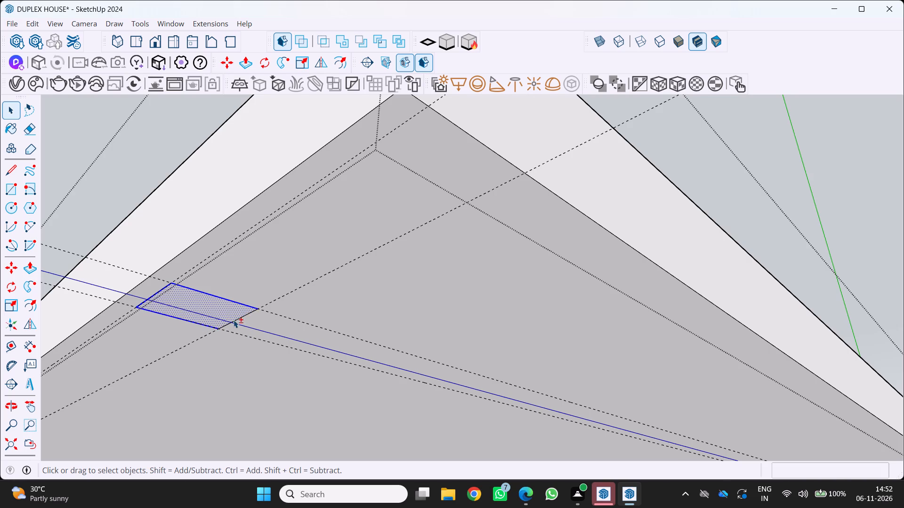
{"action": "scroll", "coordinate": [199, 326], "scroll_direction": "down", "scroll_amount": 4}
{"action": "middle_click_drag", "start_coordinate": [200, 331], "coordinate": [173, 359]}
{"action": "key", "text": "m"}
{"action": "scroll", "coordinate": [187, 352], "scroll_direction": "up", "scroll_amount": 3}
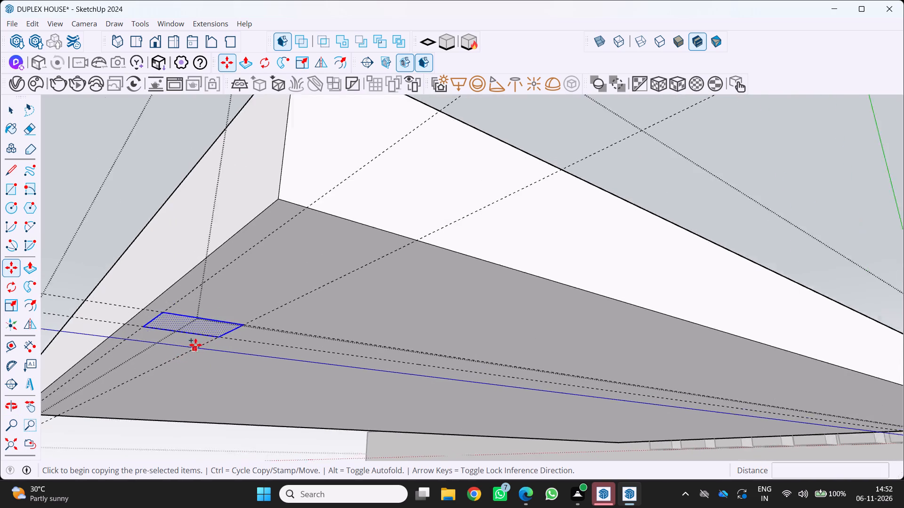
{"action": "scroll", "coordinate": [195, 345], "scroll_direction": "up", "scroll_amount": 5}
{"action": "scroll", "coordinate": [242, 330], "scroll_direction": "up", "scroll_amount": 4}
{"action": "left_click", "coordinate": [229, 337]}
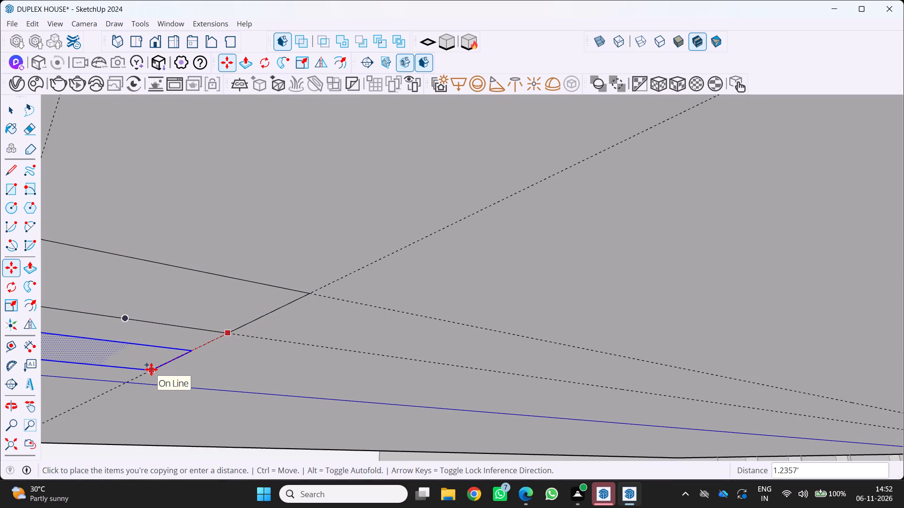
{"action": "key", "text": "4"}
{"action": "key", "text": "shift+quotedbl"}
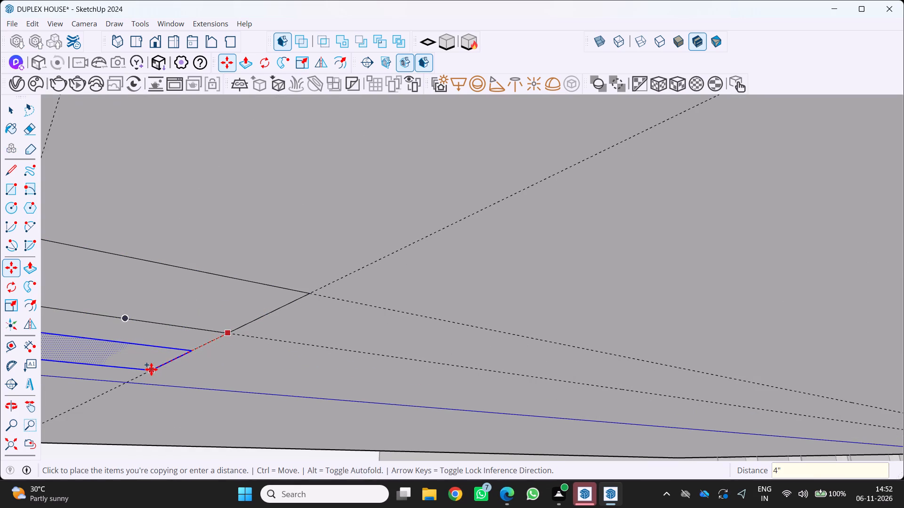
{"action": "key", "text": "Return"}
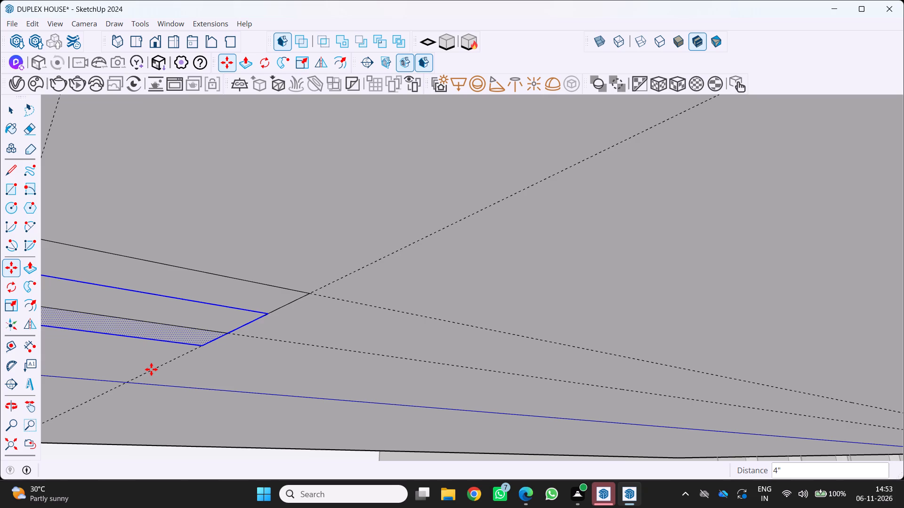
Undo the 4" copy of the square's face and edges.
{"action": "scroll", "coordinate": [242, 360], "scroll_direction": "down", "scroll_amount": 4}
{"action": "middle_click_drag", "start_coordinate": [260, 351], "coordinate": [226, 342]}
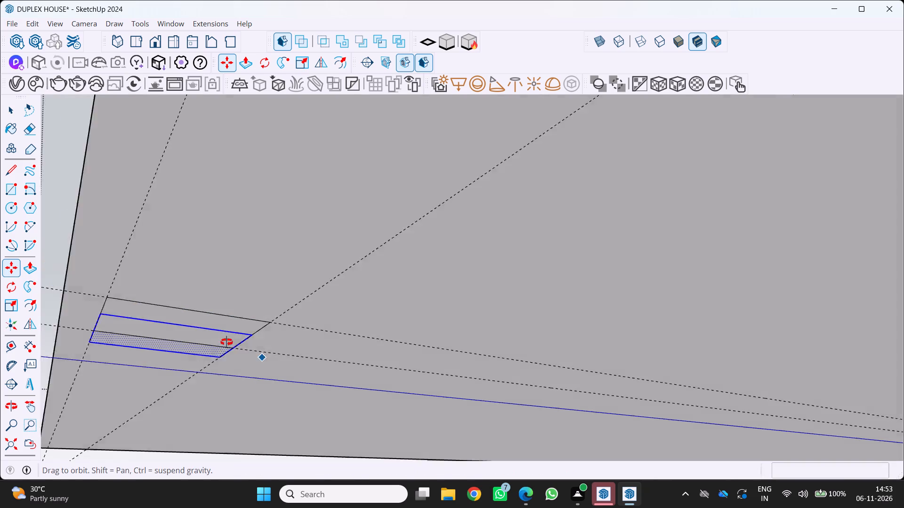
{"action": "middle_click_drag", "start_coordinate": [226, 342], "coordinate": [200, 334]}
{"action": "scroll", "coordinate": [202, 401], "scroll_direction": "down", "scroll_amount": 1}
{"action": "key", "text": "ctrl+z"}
Copy the square's four edges 1'7" along the crosswise guide on the slab's underside, away from the long side edge.
{"action": "middle_click_drag", "start_coordinate": [204, 394], "coordinate": [301, 379]}
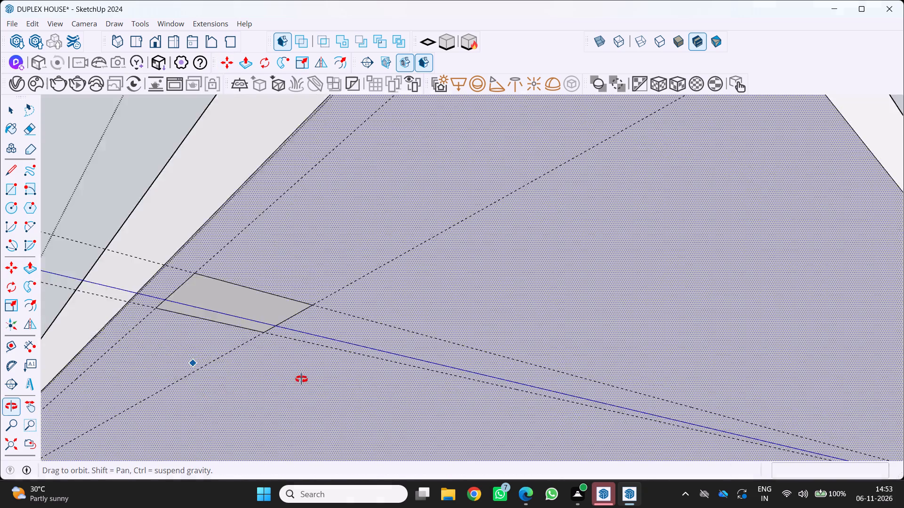
{"action": "middle_click_drag", "start_coordinate": [301, 379], "coordinate": [314, 376]}
{"action": "scroll", "coordinate": [293, 349], "scroll_direction": "down", "scroll_amount": 1}
{"action": "middle_click_drag", "start_coordinate": [307, 360], "coordinate": [276, 389]}
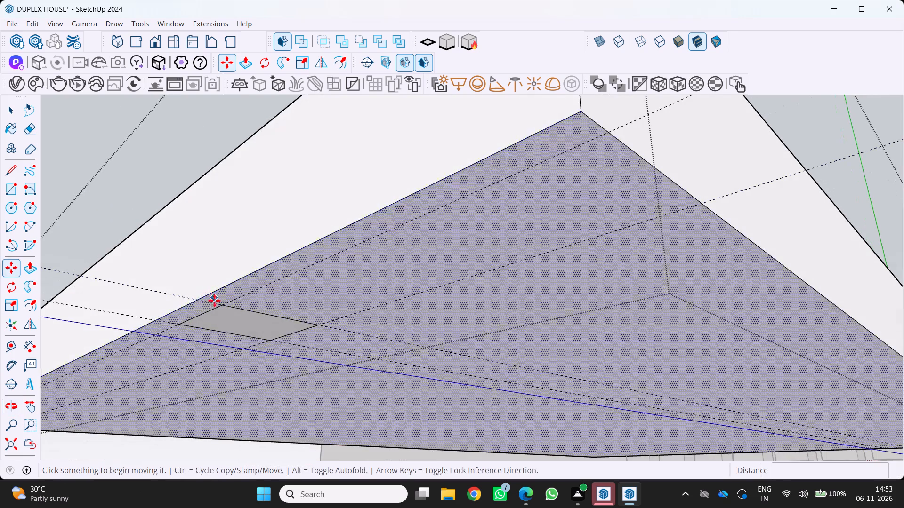
{"action": "key", "text": "space"}
{"action": "left_click_drag", "start_coordinate": [200, 315], "coordinate": [204, 315]}
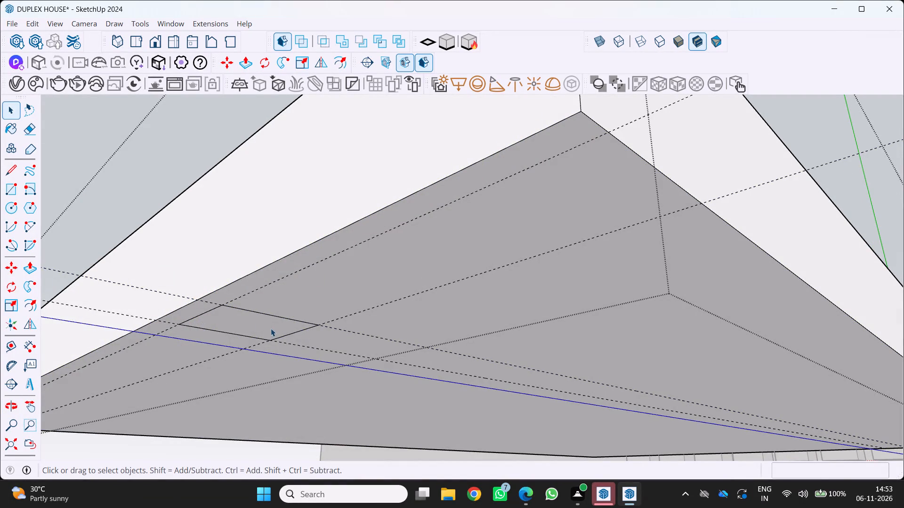
{"action": "left_click_drag", "start_coordinate": [266, 312], "coordinate": [251, 317]}
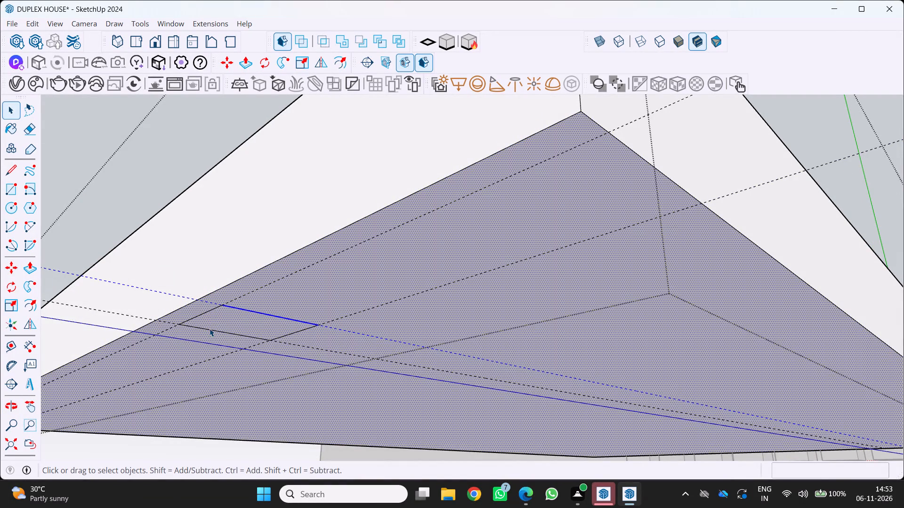
{"action": "left_click", "coordinate": [206, 314]}
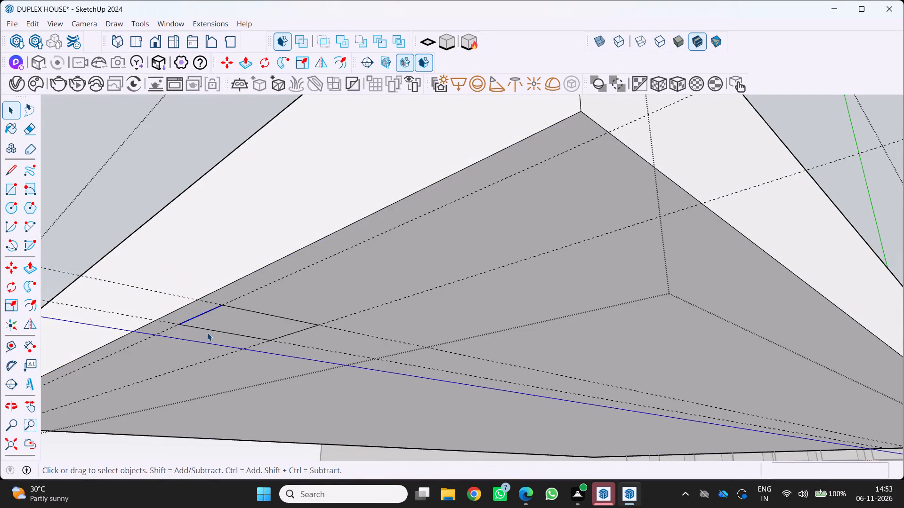
{"action": "left_click_drag", "start_coordinate": [255, 310], "coordinate": [224, 322], "text": "shift"}
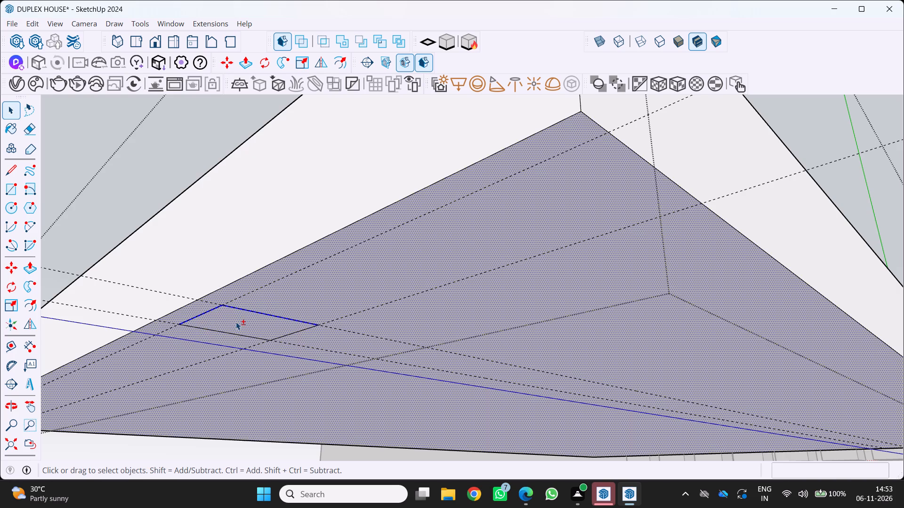
{"action": "left_click", "coordinate": [221, 333], "text": "shift"}
{"action": "left_click_drag", "start_coordinate": [296, 333], "coordinate": [287, 332], "text": "shift"}
{"action": "scroll", "coordinate": [290, 327], "scroll_direction": "down", "scroll_amount": 3, "text": "shift"}
{"action": "middle_click_drag", "start_coordinate": [272, 332], "coordinate": [225, 329], "text": "shift"}
{"action": "scroll", "coordinate": [224, 329], "scroll_direction": "up", "scroll_amount": 4, "text": "shift"}
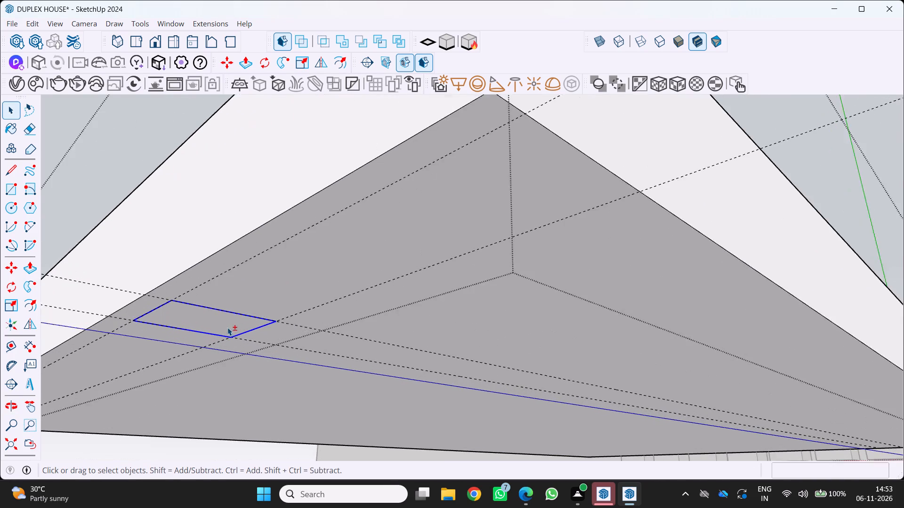
{"action": "key", "text": "m"}
{"action": "scroll", "coordinate": [222, 344], "scroll_direction": "up", "scroll_amount": 1}
{"action": "middle_click_drag", "start_coordinate": [226, 343], "coordinate": [260, 337]}
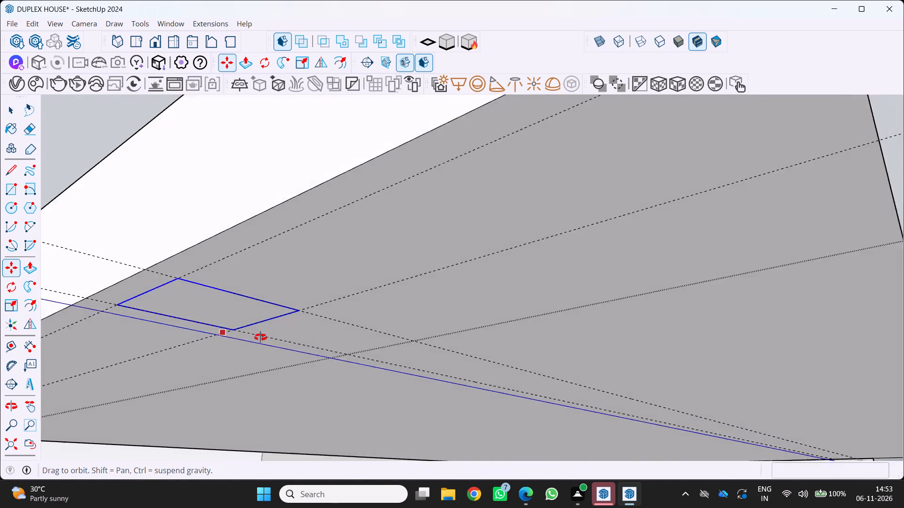
{"action": "middle_click_drag", "start_coordinate": [260, 337], "coordinate": [291, 330]}
{"action": "middle_click", "coordinate": [291, 330]}
{"action": "left_click", "coordinate": [236, 316]}
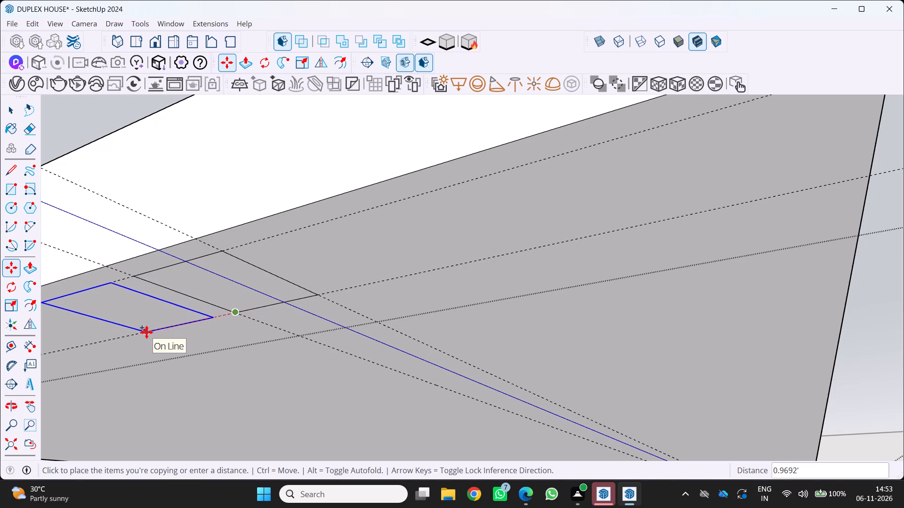
{"action": "type", "text": "1'7\""}
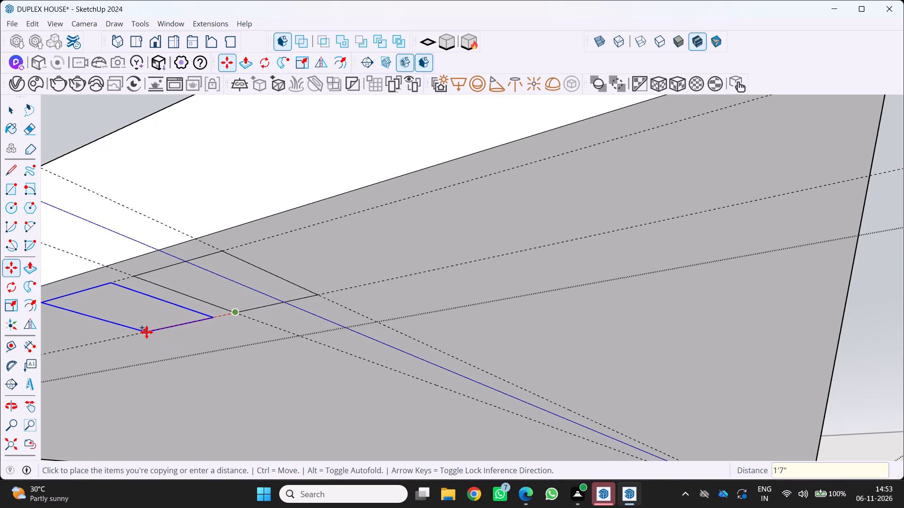
{"action": "key", "text": "Return"}
Examine the copied square's placement relative to the original square on the slab's underside near the short end.
{"action": "scroll", "coordinate": [146, 332], "scroll_direction": "down", "scroll_amount": 3}
{"action": "middle_click_drag", "start_coordinate": [144, 332], "coordinate": [93, 338]}
{"action": "middle_click", "coordinate": [93, 338]}
{"action": "scroll", "coordinate": [123, 352], "scroll_direction": "down", "scroll_amount": 3}
{"action": "middle_click_drag", "start_coordinate": [122, 361], "coordinate": [81, 361]}
{"action": "scroll", "coordinate": [81, 363], "scroll_direction": "up", "scroll_amount": 1}
{"action": "middle_click", "coordinate": [81, 361]}
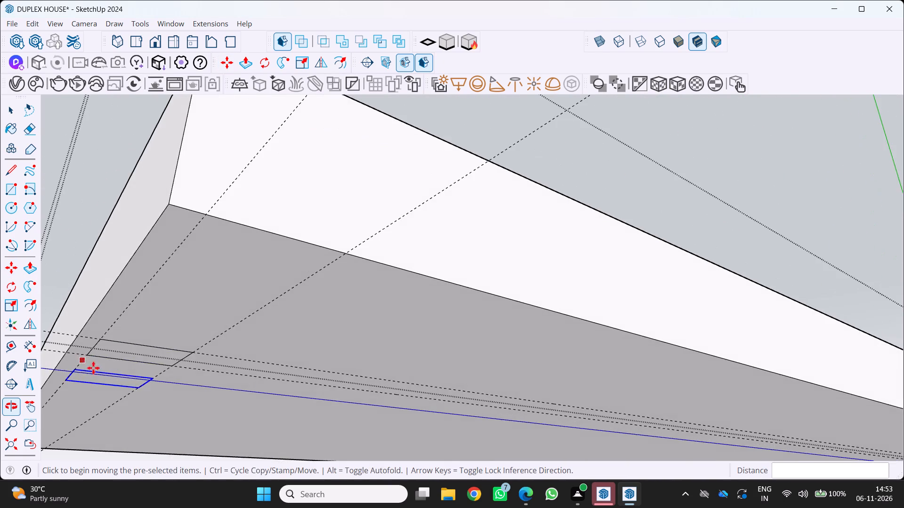
{"action": "scroll", "coordinate": [132, 392], "scroll_direction": "down", "scroll_amount": 5}
{"action": "middle_click_drag", "start_coordinate": [148, 377], "coordinate": [101, 334]}
{"action": "scroll", "coordinate": [155, 423], "scroll_direction": "up", "scroll_amount": 1}
{"action": "middle_click_drag", "start_coordinate": [155, 422], "coordinate": [141, 453]}
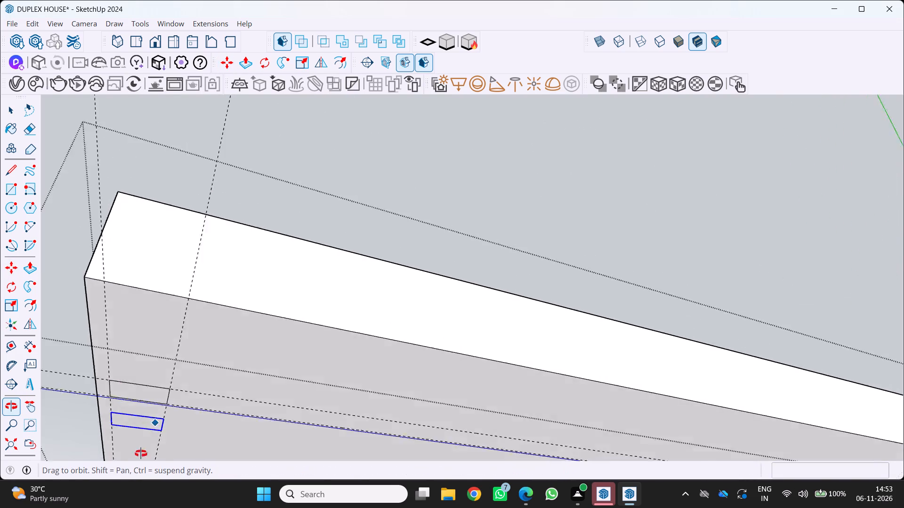
Multiply the last 1'7" copy of the square by 3X along the crosswise guide on the slab's underside.
{"action": "middle_click_drag", "start_coordinate": [141, 453], "coordinate": [182, 405]}
{"action": "scroll", "coordinate": [180, 394], "scroll_direction": "down", "scroll_amount": 8}
{"action": "middle_click_drag", "start_coordinate": [178, 413], "coordinate": [171, 419]}
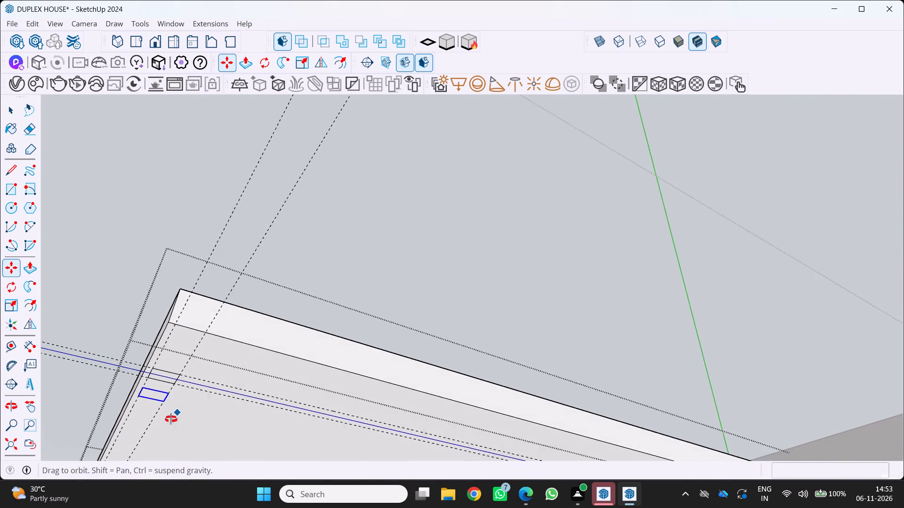
{"action": "middle_click_drag", "start_coordinate": [171, 419], "coordinate": [147, 432]}
{"action": "middle_click_drag", "start_coordinate": [151, 424], "coordinate": [327, 303]}
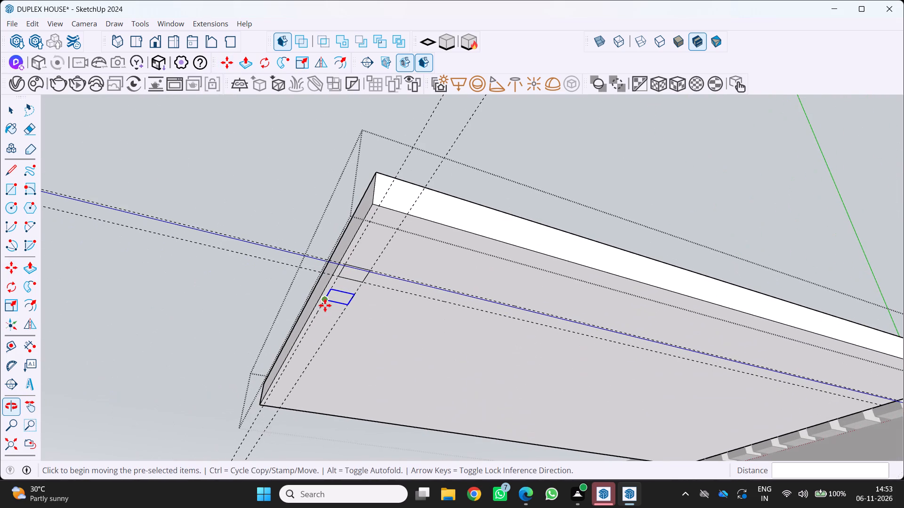
{"action": "type", "text": "3X"}
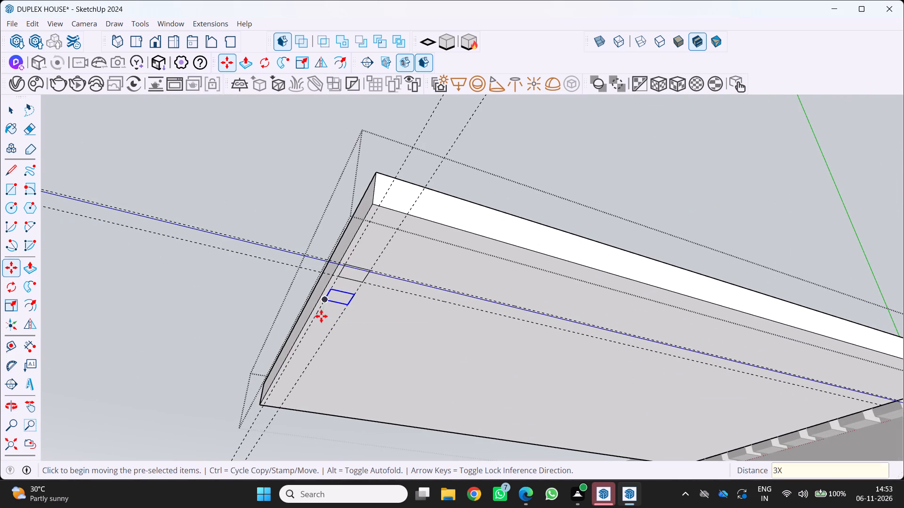
{"action": "key", "text": "Return"}
Examine the row of squares on the slab's underside in relation to the roof and walls of the house below.
{"action": "middle_click_drag", "start_coordinate": [347, 358], "coordinate": [420, 354]}
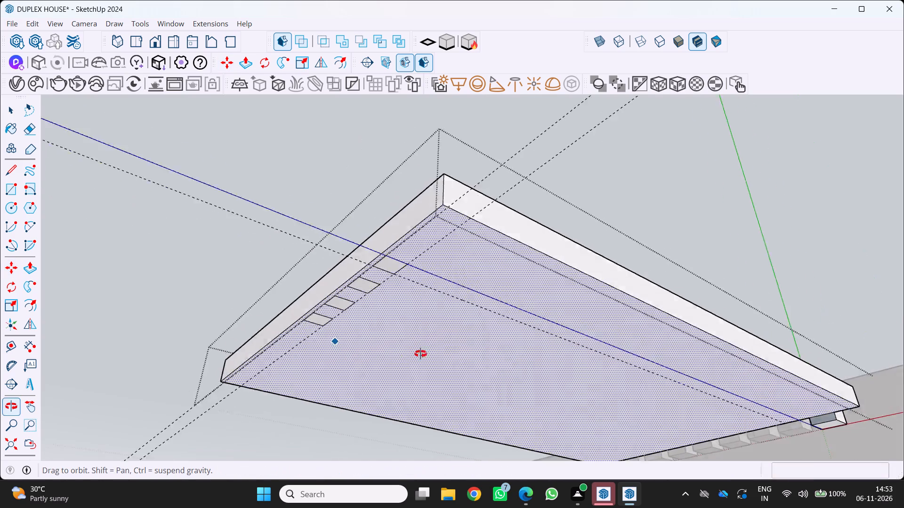
{"action": "middle_click_drag", "start_coordinate": [420, 354], "coordinate": [439, 327]}
{"action": "scroll", "coordinate": [347, 290], "scroll_direction": "down", "scroll_amount": 5}
{"action": "middle_click_drag", "start_coordinate": [335, 308], "coordinate": [237, 387]}
{"action": "scroll", "coordinate": [315, 319], "scroll_direction": "down", "scroll_amount": 2}
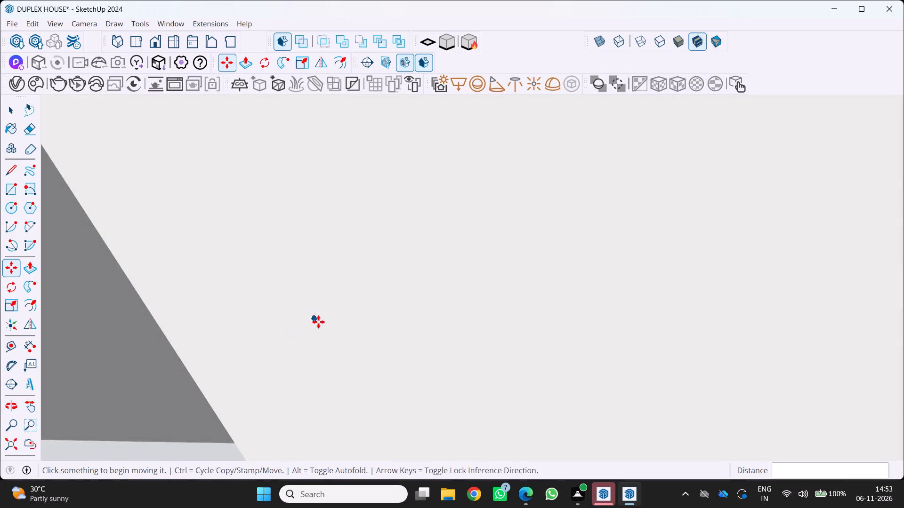
{"action": "scroll", "coordinate": [318, 322], "scroll_direction": "down", "scroll_amount": 4}
{"action": "middle_click_drag", "start_coordinate": [338, 319], "coordinate": [390, 322]}
{"action": "middle_click_drag", "start_coordinate": [404, 318], "coordinate": [419, 313]}
{"action": "middle_click_drag", "start_coordinate": [426, 310], "coordinate": [435, 308]}
{"action": "scroll", "coordinate": [440, 302], "scroll_direction": "down", "scroll_amount": 14}
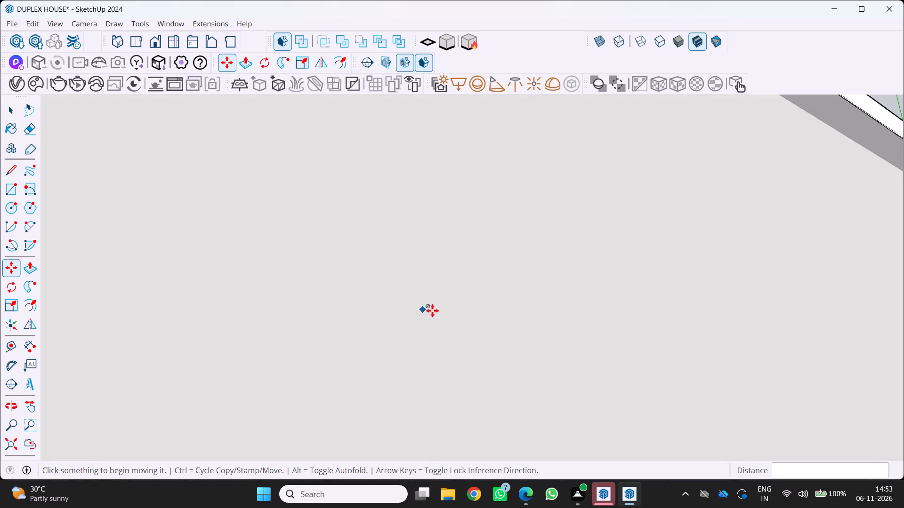
{"action": "scroll", "coordinate": [432, 310], "scroll_direction": "down", "scroll_amount": 18}
{"action": "middle_click_drag", "start_coordinate": [423, 310], "coordinate": [376, 334]}
{"action": "scroll", "coordinate": [420, 291], "scroll_direction": "down", "scroll_amount": 4}
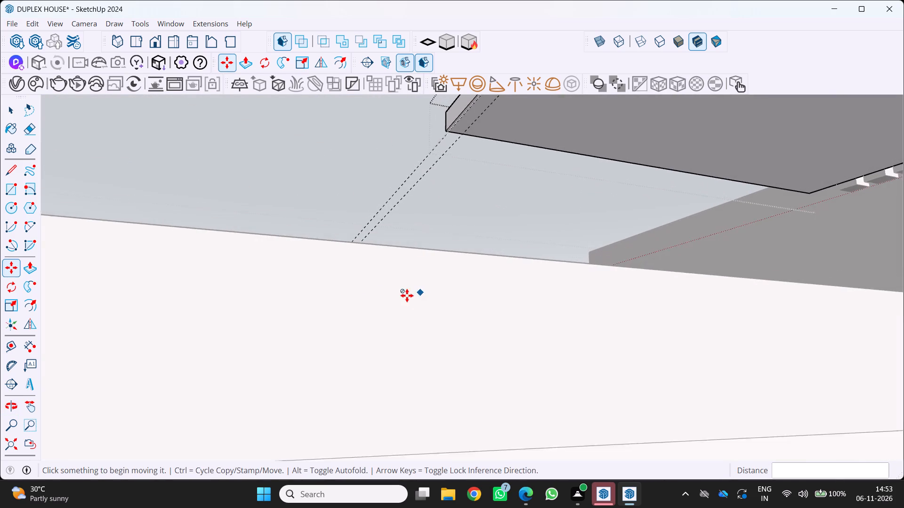
{"action": "scroll", "coordinate": [407, 295], "scroll_direction": "down", "scroll_amount": 20}
{"action": "scroll", "coordinate": [407, 295], "scroll_direction": "down", "scroll_amount": 6}
{"action": "middle_click_drag", "start_coordinate": [353, 245], "coordinate": [328, 252]}
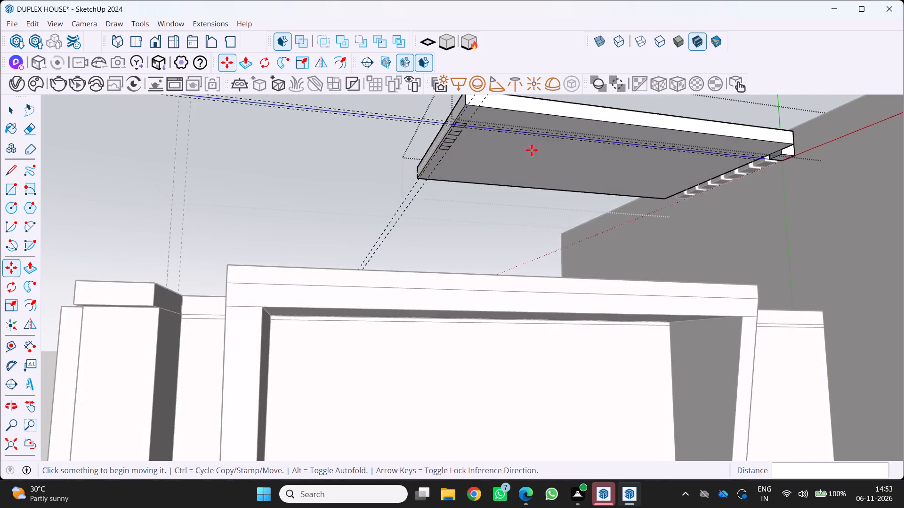
Push/Pull the original square on the slab's underside down about 12.54' towards the house roof to form a column.
{"action": "scroll", "coordinate": [552, 129], "scroll_direction": "up", "scroll_amount": 6}
{"action": "middle_click_drag", "start_coordinate": [500, 143], "coordinate": [646, 158]}
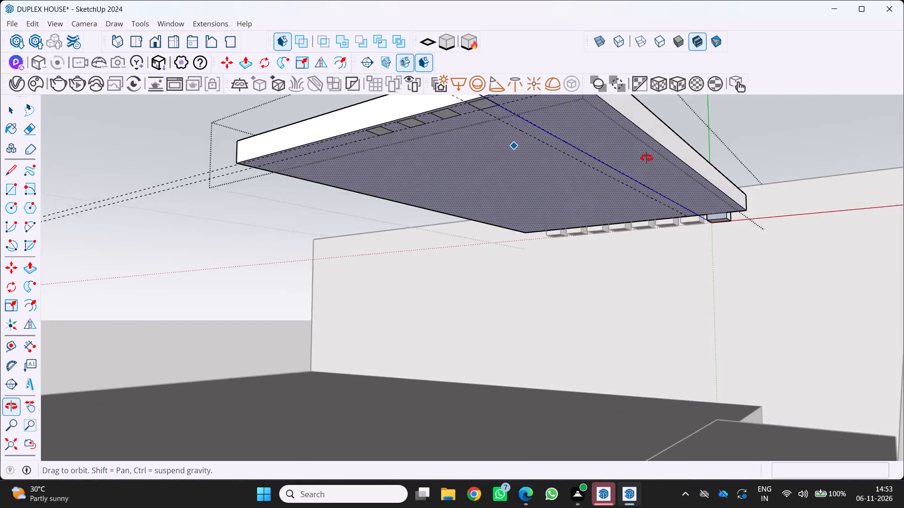
{"action": "middle_click_drag", "start_coordinate": [646, 158], "coordinate": [649, 153]}
{"action": "middle_click_drag", "start_coordinate": [647, 152], "coordinate": [577, 219]}
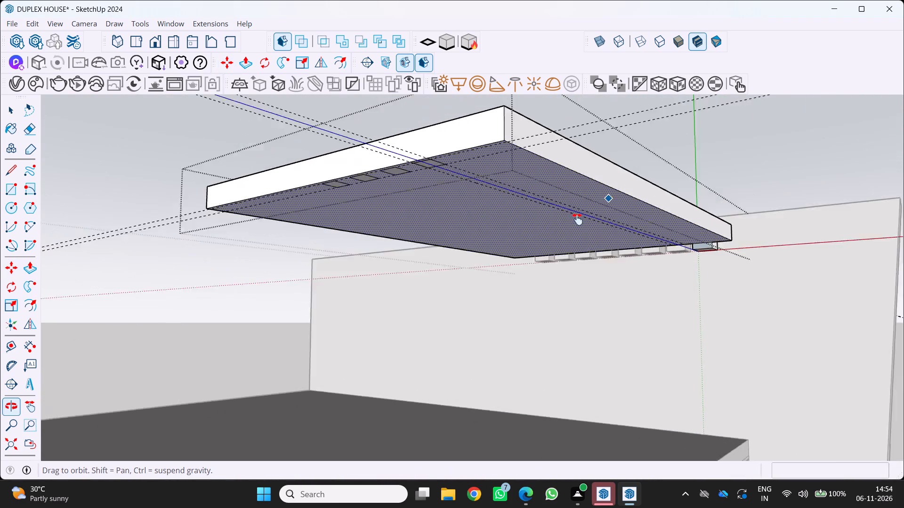
{"action": "middle_click_drag", "start_coordinate": [577, 219], "coordinate": [523, 242]}
{"action": "middle_click_drag", "start_coordinate": [520, 239], "coordinate": [511, 235], "text": "shift"}
{"action": "scroll", "coordinate": [339, 219], "scroll_direction": "up", "scroll_amount": 5}
{"action": "middle_click_drag", "start_coordinate": [327, 181], "coordinate": [447, 154]}
{"action": "scroll", "coordinate": [282, 192], "scroll_direction": "up", "scroll_amount": 2}
{"action": "middle_click_drag", "start_coordinate": [280, 193], "coordinate": [268, 204]}
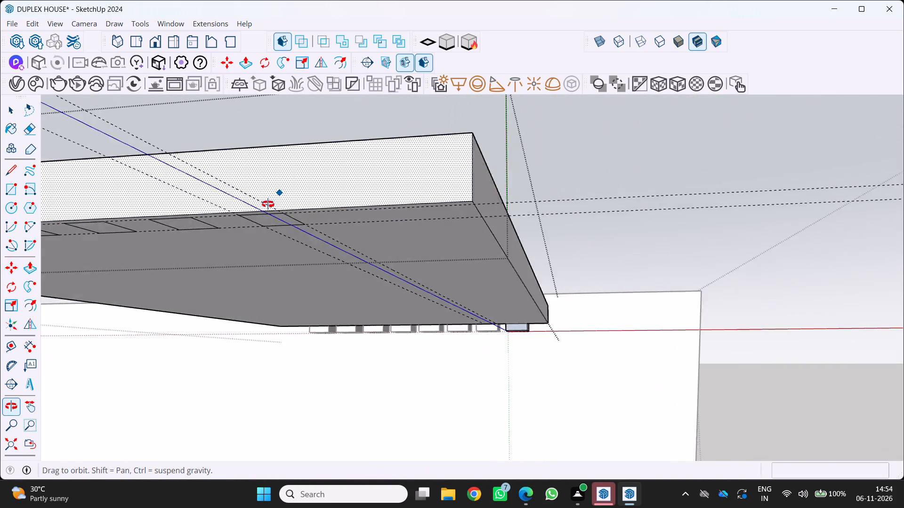
{"action": "middle_click_drag", "start_coordinate": [268, 204], "coordinate": [185, 214]}
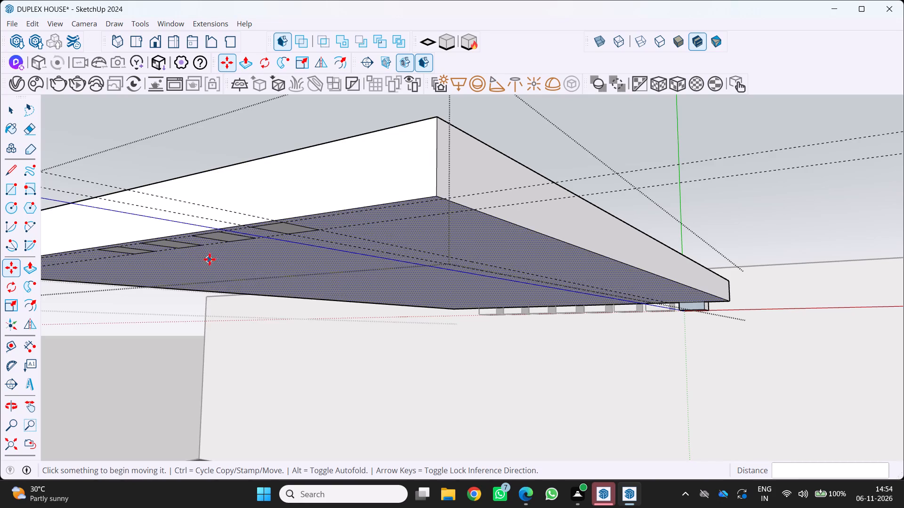
{"action": "scroll", "coordinate": [210, 259], "scroll_direction": "up", "scroll_amount": 1}
{"action": "key", "text": "p"}
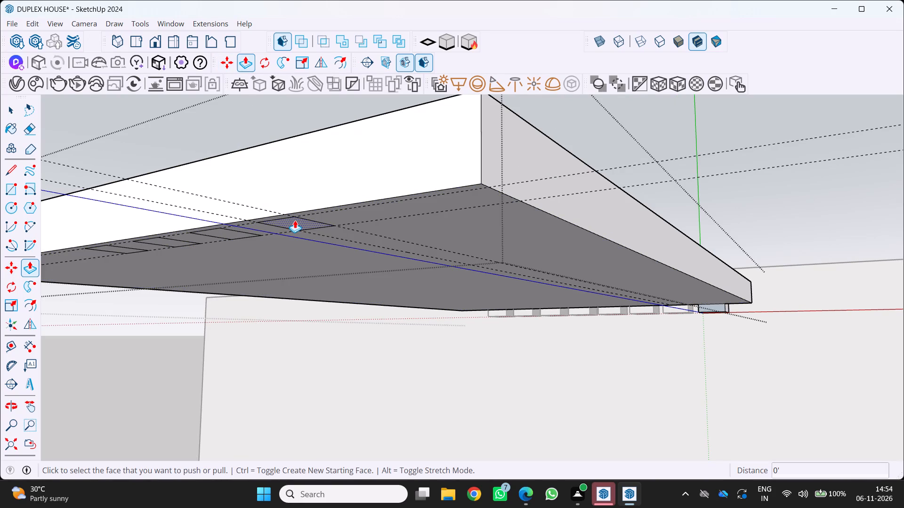
{"action": "left_click", "coordinate": [295, 220]}
{"action": "scroll", "coordinate": [298, 268], "scroll_direction": "down", "scroll_amount": 11}
{"action": "scroll", "coordinate": [283, 276], "scroll_direction": "down", "scroll_amount": 17}
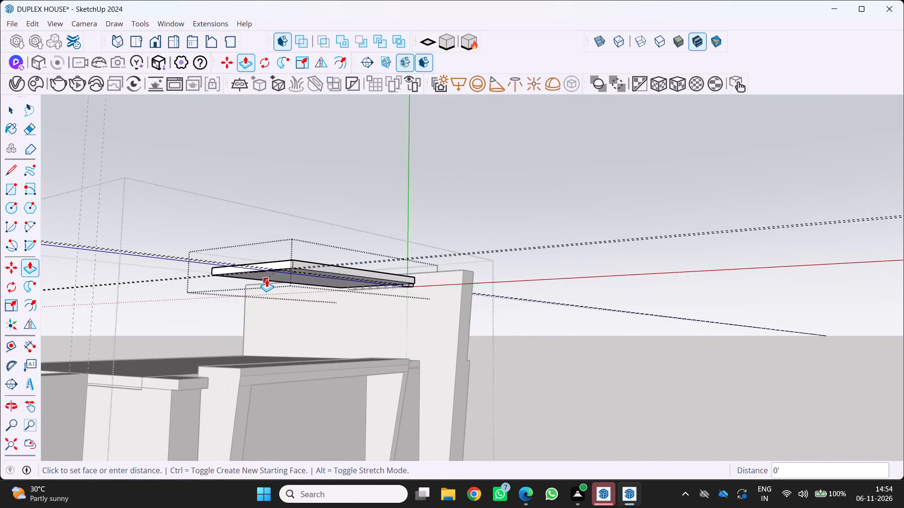
{"action": "middle_click_drag", "start_coordinate": [266, 300], "coordinate": [238, 363]}
{"action": "scroll", "coordinate": [330, 369], "scroll_direction": "up", "scroll_amount": 1}
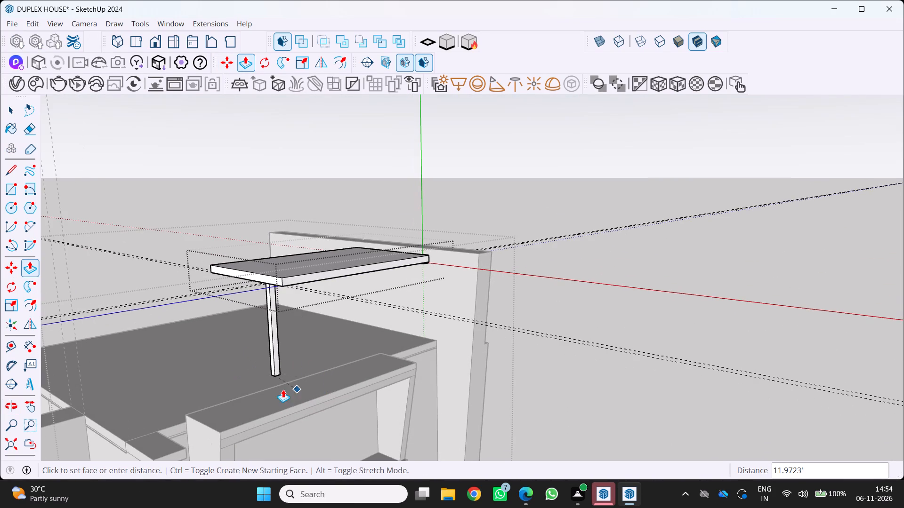
{"action": "left_click_drag", "start_coordinate": [274, 380], "coordinate": [264, 378]}
Push/Pull the square at the far end of the row down about 12.76' to form a second column.
{"action": "middle_click_drag", "start_coordinate": [201, 326], "coordinate": [376, 269]}
{"action": "middle_click", "coordinate": [376, 269]}
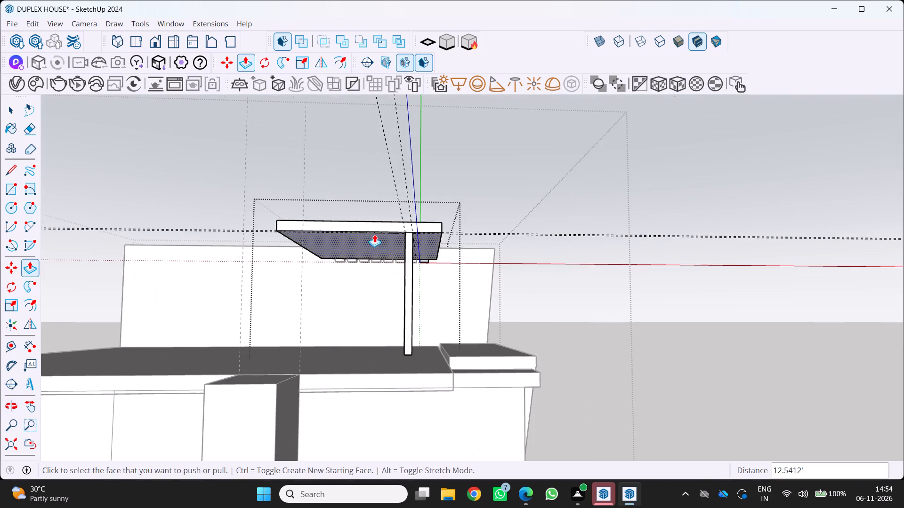
{"action": "scroll", "coordinate": [375, 234], "scroll_direction": "up", "scroll_amount": 8}
{"action": "middle_click_drag", "start_coordinate": [365, 227], "coordinate": [361, 194]}
{"action": "middle_click", "coordinate": [361, 194]}
{"action": "scroll", "coordinate": [356, 267], "scroll_direction": "up", "scroll_amount": 3}
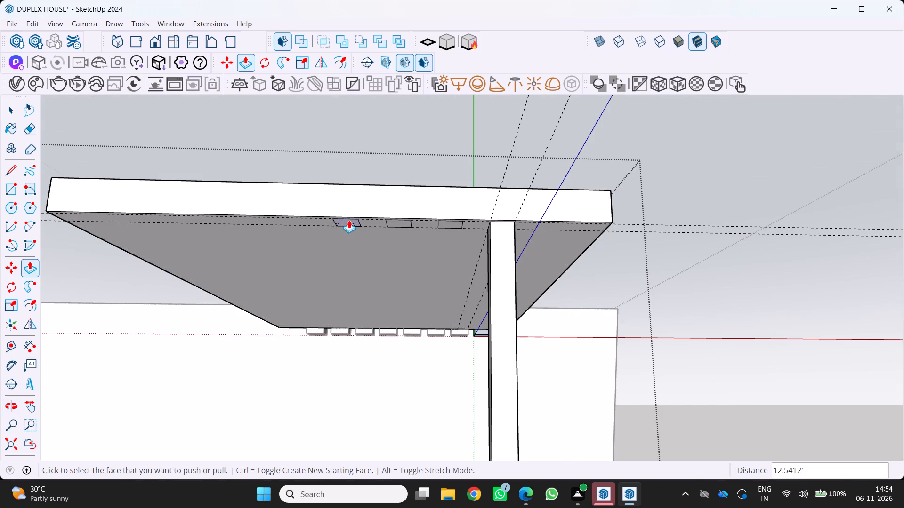
{"action": "left_click", "coordinate": [349, 219]}
{"action": "scroll", "coordinate": [332, 269], "scroll_direction": "down", "scroll_amount": 16}
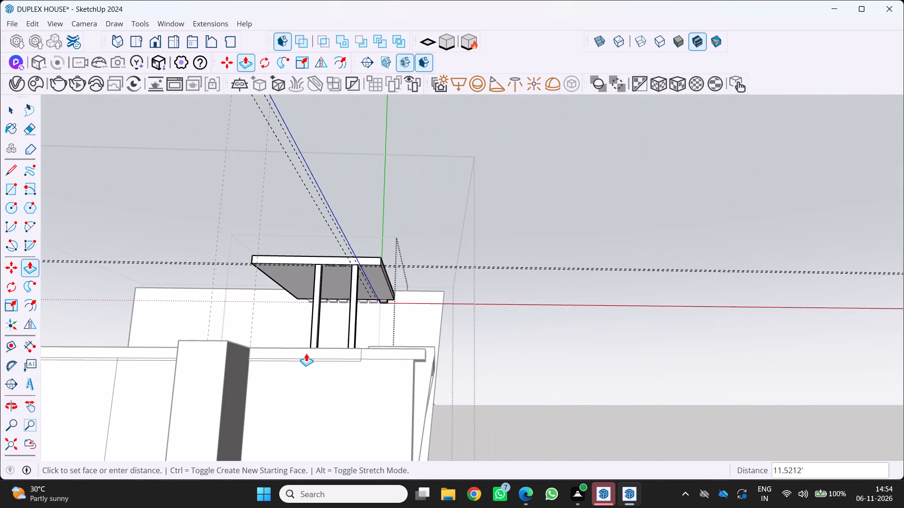
{"action": "middle_click_drag", "start_coordinate": [306, 355], "coordinate": [292, 418]}
{"action": "left_click", "coordinate": [309, 397]}
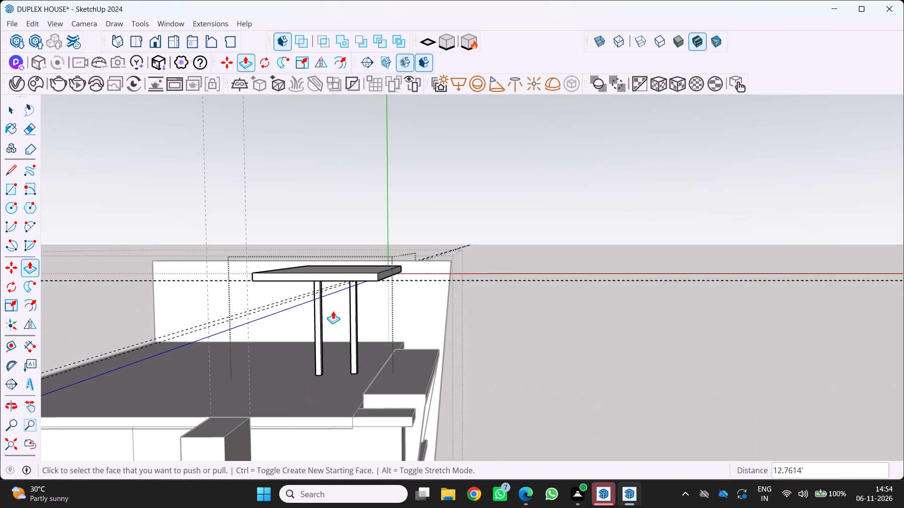
Push/Pull the square beside the far-end column down to that column's base level, about 12.76', to form a third column.
{"action": "scroll", "coordinate": [332, 307], "scroll_direction": "up", "scroll_amount": 3}
{"action": "middle_click_drag", "start_coordinate": [329, 268], "coordinate": [301, 215]}
{"action": "scroll", "coordinate": [305, 219], "scroll_direction": "up", "scroll_amount": 12}
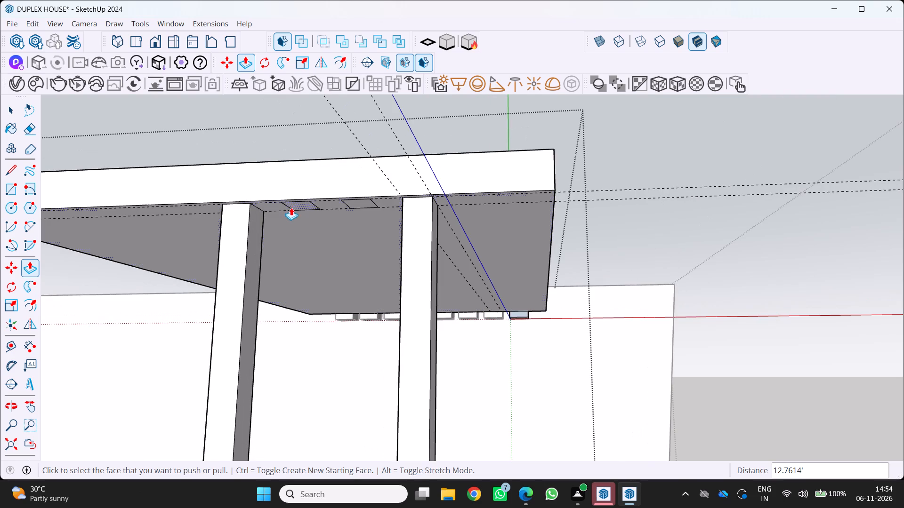
{"action": "left_click", "coordinate": [295, 205]}
{"action": "scroll", "coordinate": [280, 338], "scroll_direction": "down", "scroll_amount": 11}
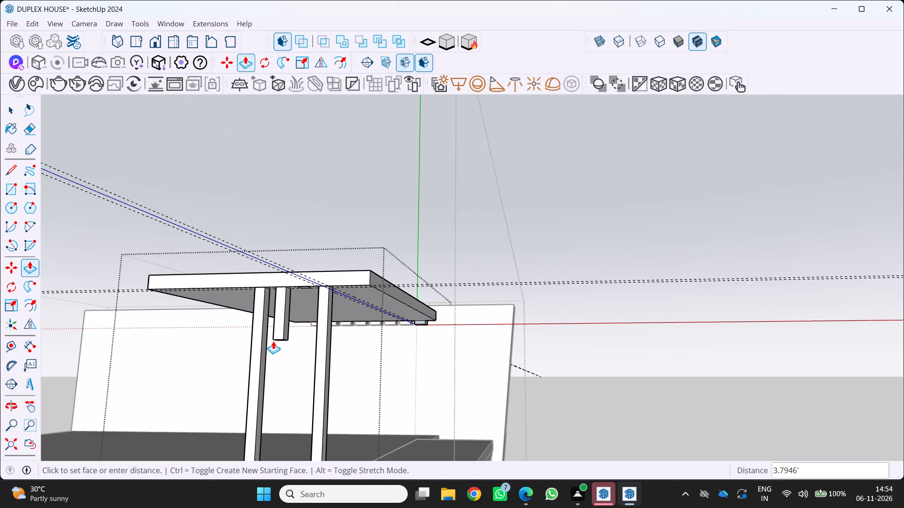
{"action": "scroll", "coordinate": [274, 341], "scroll_direction": "down", "scroll_amount": 5}
{"action": "middle_click_drag", "start_coordinate": [274, 341], "coordinate": [245, 395]}
{"action": "middle_click", "coordinate": [245, 395]}
{"action": "scroll", "coordinate": [282, 419], "scroll_direction": "up", "scroll_amount": 3}
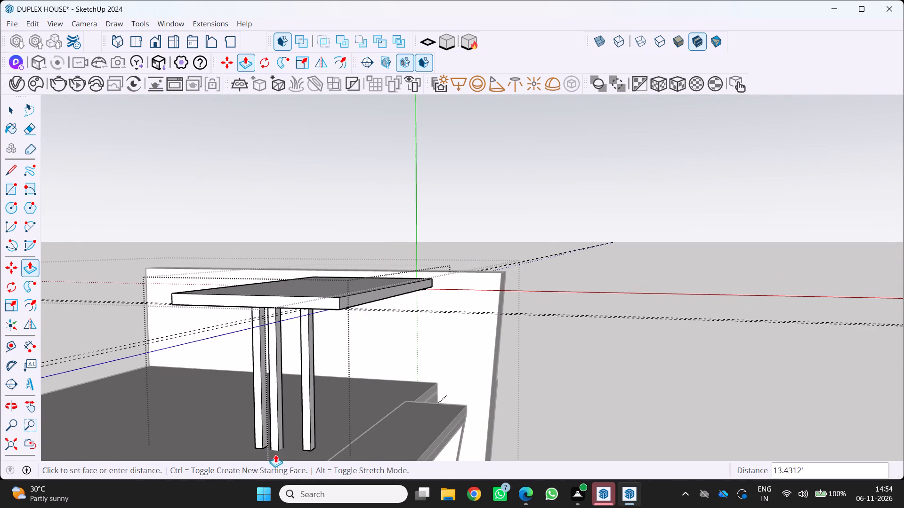
{"action": "scroll", "coordinate": [279, 447], "scroll_direction": "down", "scroll_amount": 1}
{"action": "middle_click_drag", "start_coordinate": [280, 432], "coordinate": [256, 402]}
{"action": "scroll", "coordinate": [260, 417], "scroll_direction": "up", "scroll_amount": 2}
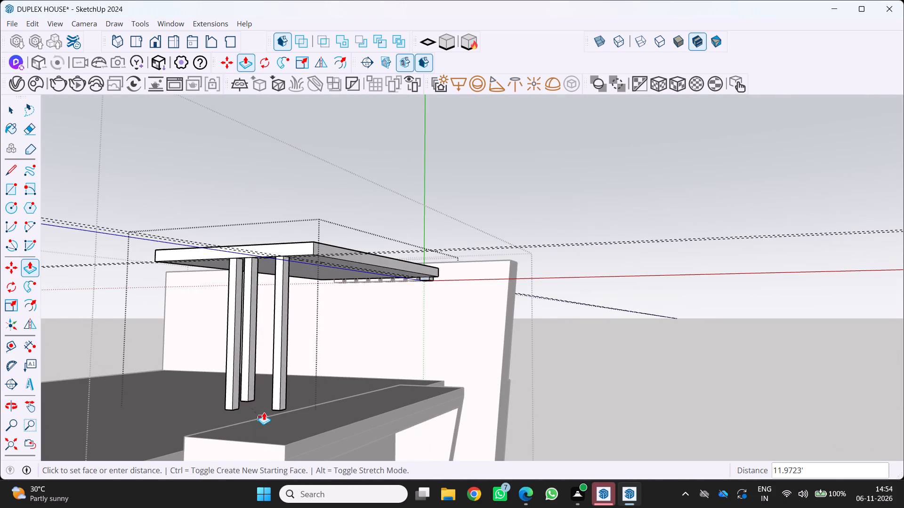
{"action": "left_click", "coordinate": [228, 406]}
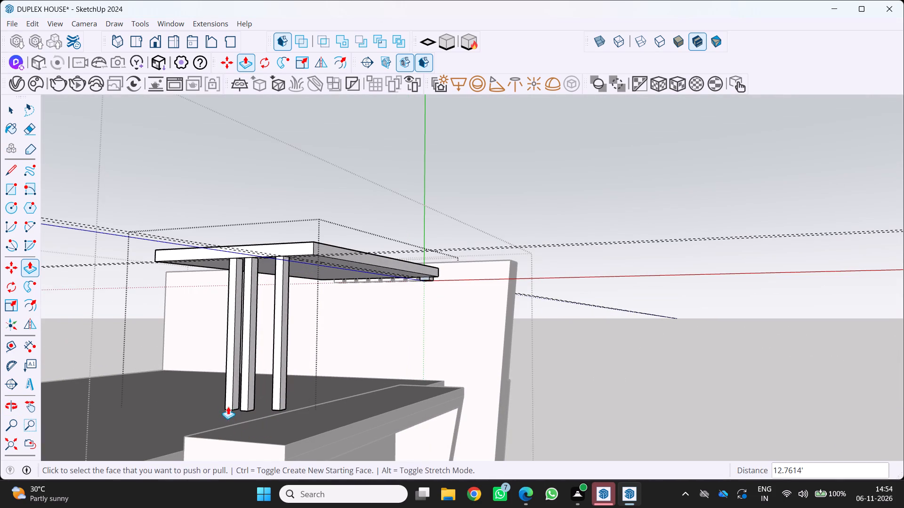
Push/Pull the remaining square beside the first column down about 14.06' to form the fourth column.
{"action": "middle_click_drag", "start_coordinate": [291, 344], "coordinate": [375, 334]}
{"action": "scroll", "coordinate": [363, 344], "scroll_direction": "down", "scroll_amount": 3}
{"action": "middle_click_drag", "start_coordinate": [367, 353], "coordinate": [316, 365]}
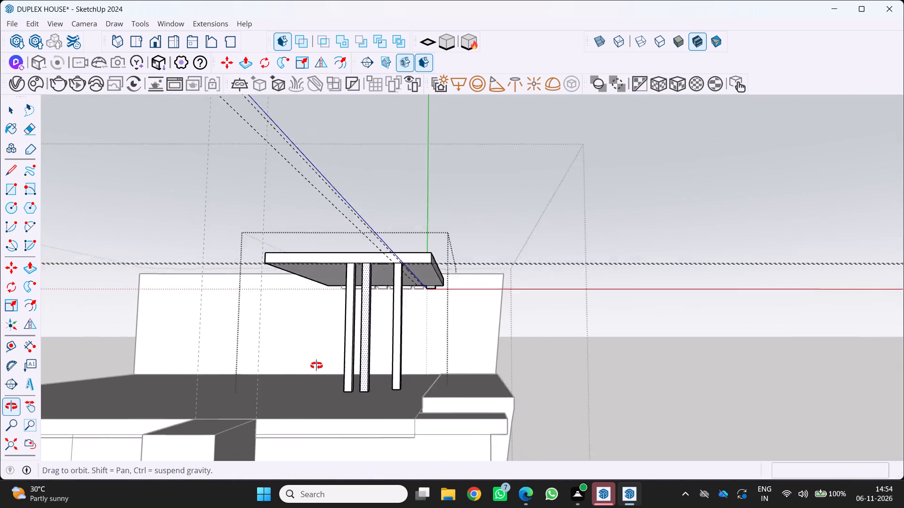
{"action": "middle_click_drag", "start_coordinate": [316, 365], "coordinate": [198, 349]}
{"action": "scroll", "coordinate": [392, 302], "scroll_direction": "up", "scroll_amount": 2}
{"action": "middle_click_drag", "start_coordinate": [389, 301], "coordinate": [283, 340]}
{"action": "scroll", "coordinate": [298, 334], "scroll_direction": "down", "scroll_amount": 5}
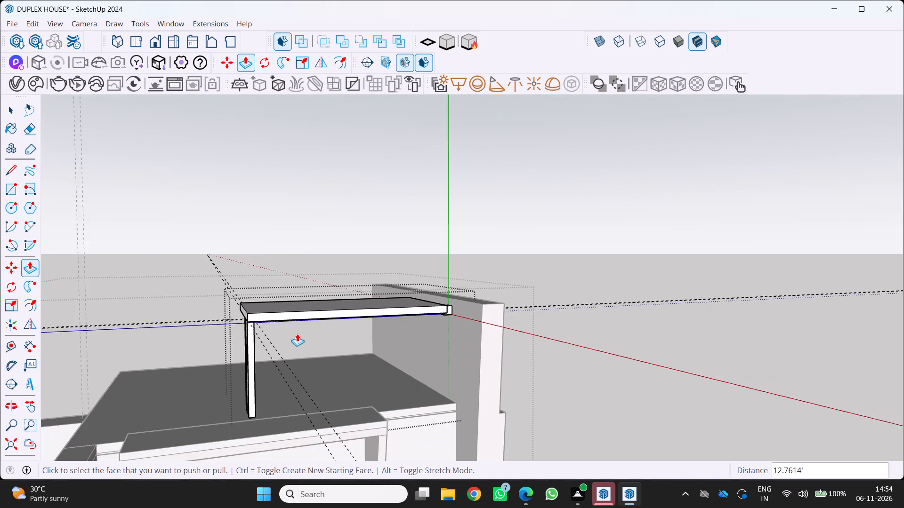
{"action": "middle_click", "coordinate": [313, 327]}
{"action": "middle_click", "coordinate": [315, 325]}
{"action": "scroll", "coordinate": [207, 285], "scroll_direction": "up", "scroll_amount": 10}
{"action": "middle_click_drag", "start_coordinate": [266, 333], "coordinate": [357, 280]}
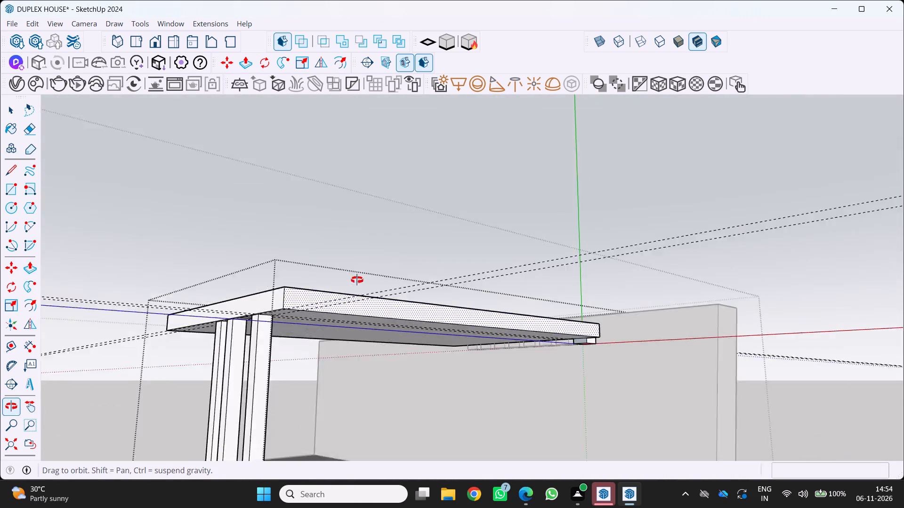
{"action": "middle_click_drag", "start_coordinate": [357, 280], "coordinate": [366, 276]}
{"action": "scroll", "coordinate": [359, 278], "scroll_direction": "up", "scroll_amount": 7}
{"action": "middle_click", "coordinate": [366, 276]}
{"action": "middle_click_drag", "start_coordinate": [233, 319], "coordinate": [344, 278]}
{"action": "middle_click", "coordinate": [344, 278]}
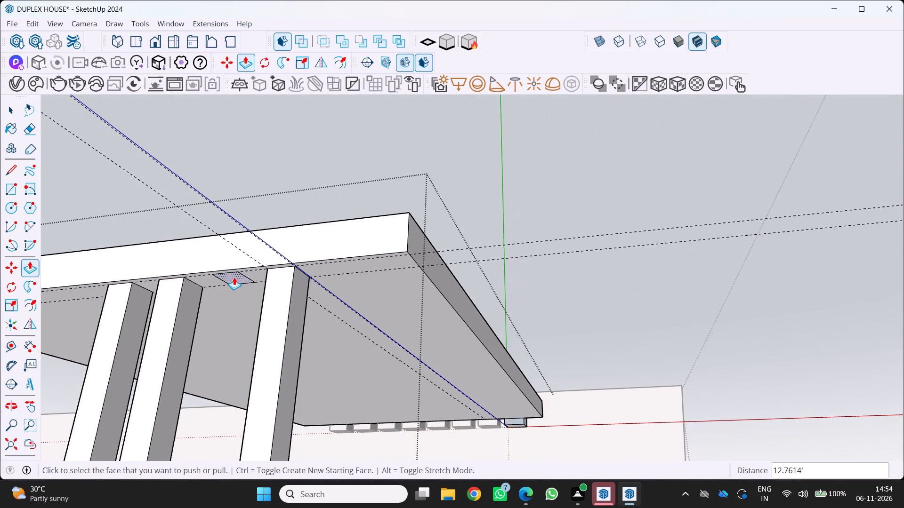
{"action": "left_click", "coordinate": [233, 279]}
{"action": "left_click_drag", "start_coordinate": [234, 277], "coordinate": [233, 337]}
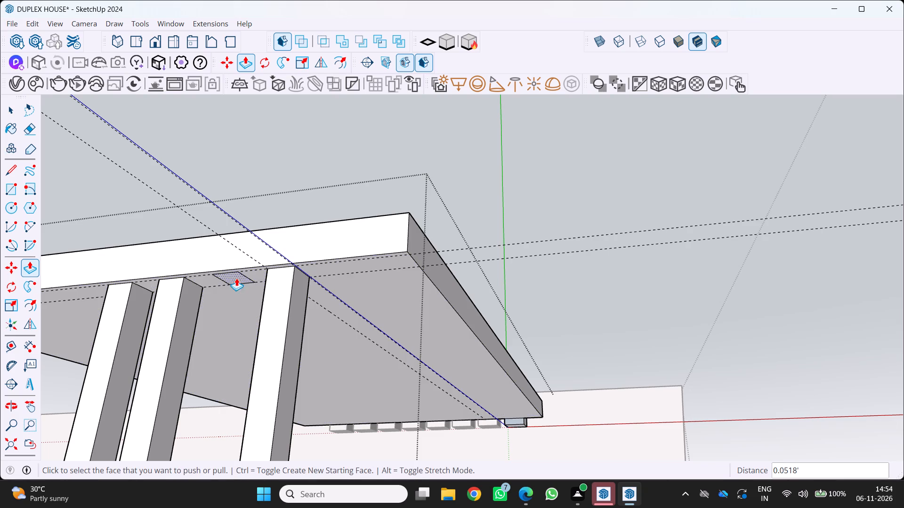
{"action": "left_click", "coordinate": [234, 274]}
{"action": "scroll", "coordinate": [206, 309], "scroll_direction": "down", "scroll_amount": 20}
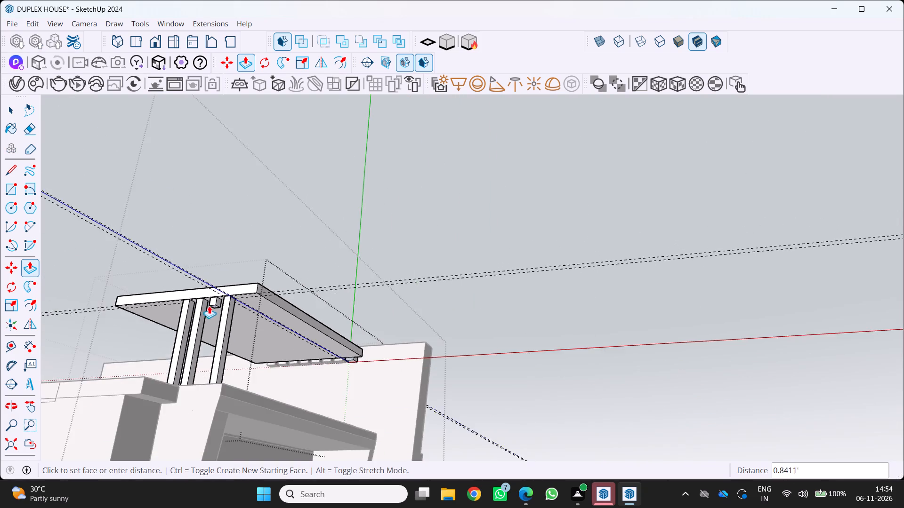
{"action": "scroll", "coordinate": [209, 306], "scroll_direction": "down", "scroll_amount": 3}
{"action": "middle_click_drag", "start_coordinate": [208, 313], "coordinate": [198, 367]}
{"action": "middle_click", "coordinate": [198, 367]}
{"action": "scroll", "coordinate": [201, 389], "scroll_direction": "up", "scroll_amount": 3}
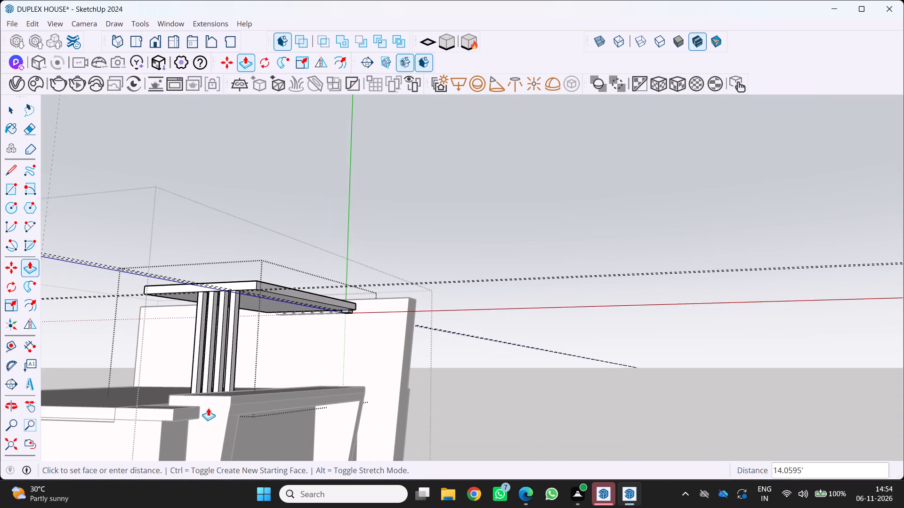
{"action": "left_click", "coordinate": [208, 408]}
Leave editing of the roof slab group.
{"action": "scroll", "coordinate": [355, 299], "scroll_direction": "down", "scroll_amount": 5}
{"action": "middle_click_drag", "start_coordinate": [315, 328], "coordinate": [194, 263]}
{"action": "scroll", "coordinate": [193, 264], "scroll_direction": "up", "scroll_amount": 1}
{"action": "middle_click", "coordinate": [194, 263]}
{"action": "scroll", "coordinate": [256, 314], "scroll_direction": "down", "scroll_amount": 3}
{"action": "middle_click_drag", "start_coordinate": [274, 312], "coordinate": [194, 365]}
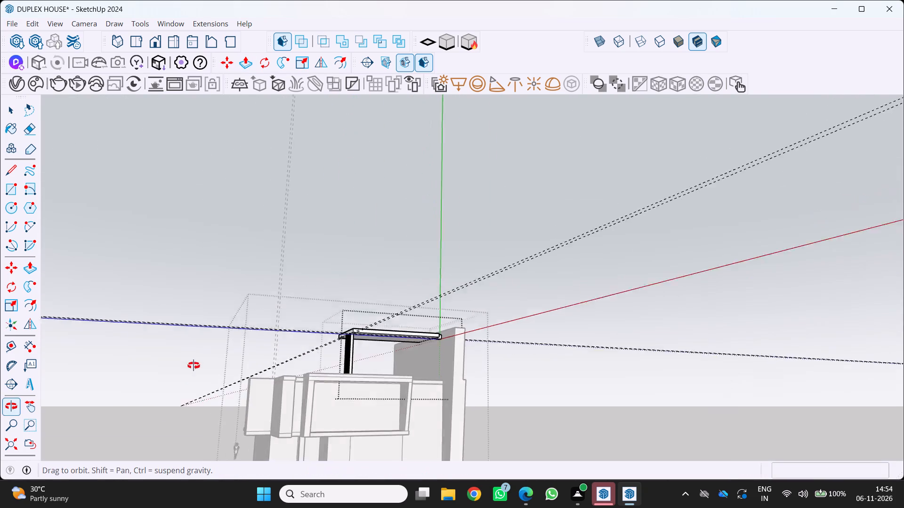
{"action": "middle_click_drag", "start_coordinate": [194, 365], "coordinate": [193, 366]}
{"action": "middle_click_drag", "start_coordinate": [363, 304], "coordinate": [261, 347]}
{"action": "middle_click", "coordinate": [261, 347]}
{"action": "key", "text": "space"}
{"action": "left_click", "coordinate": [579, 385]}
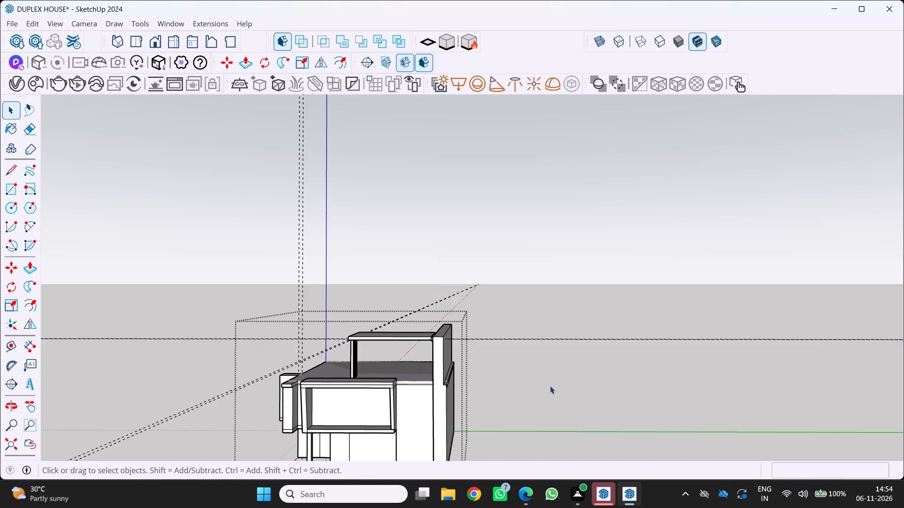
Examine the whole duplex house with the slab and its columns from several viewpoints.
{"action": "middle_click_drag", "start_coordinate": [468, 384], "coordinate": [572, 304]}
{"action": "scroll", "coordinate": [533, 299], "scroll_direction": "up", "scroll_amount": 4}
{"action": "middle_click_drag", "start_coordinate": [502, 289], "coordinate": [400, 314]}
{"action": "scroll", "coordinate": [400, 314], "scroll_direction": "up", "scroll_amount": 1}
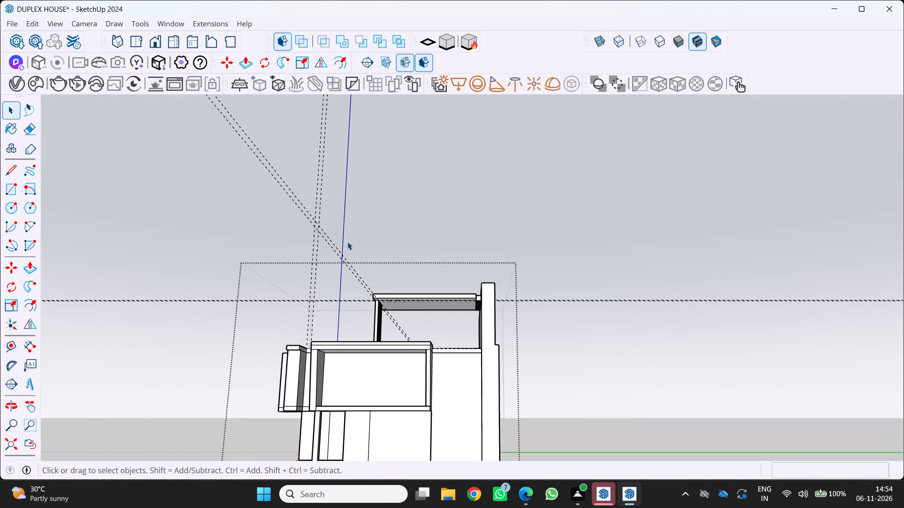
{"action": "scroll", "coordinate": [597, 249], "scroll_direction": "down", "scroll_amount": 5}
{"action": "middle_click_drag", "start_coordinate": [546, 289], "coordinate": [518, 331]}
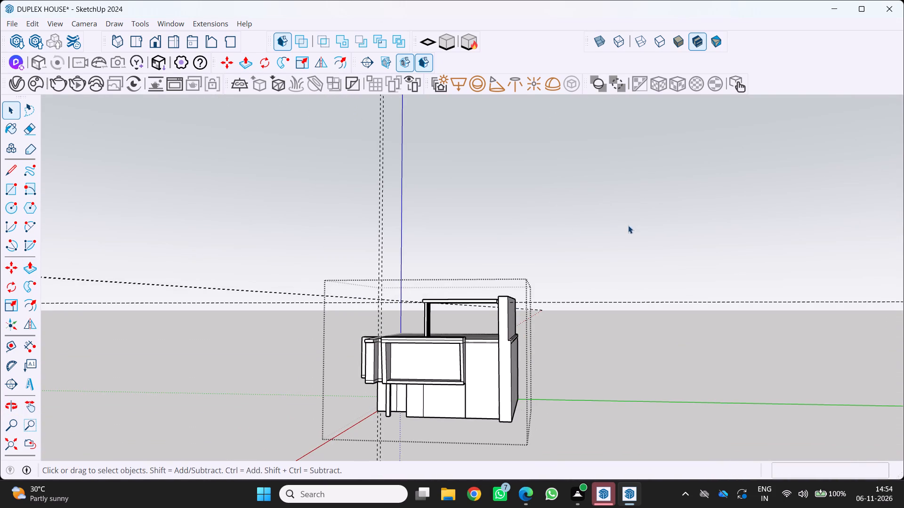
Draw a rectangle about 0.54' by 0.75' between the guides on the slab's underside, beside the end column of the row.
{"action": "middle_click_drag", "start_coordinate": [456, 285], "coordinate": [681, 242]}
{"action": "middle_click", "coordinate": [681, 242]}
{"action": "scroll", "coordinate": [485, 262], "scroll_direction": "up", "scroll_amount": 1}
{"action": "middle_click_drag", "start_coordinate": [484, 262], "coordinate": [629, 235]}
{"action": "middle_click", "coordinate": [629, 235]}
{"action": "scroll", "coordinate": [497, 269], "scroll_direction": "up", "scroll_amount": 7}
{"action": "middle_click_drag", "start_coordinate": [486, 287], "coordinate": [491, 241]}
{"action": "scroll", "coordinate": [486, 280], "scroll_direction": "up", "scroll_amount": 1}
{"action": "middle_click", "coordinate": [491, 241]}
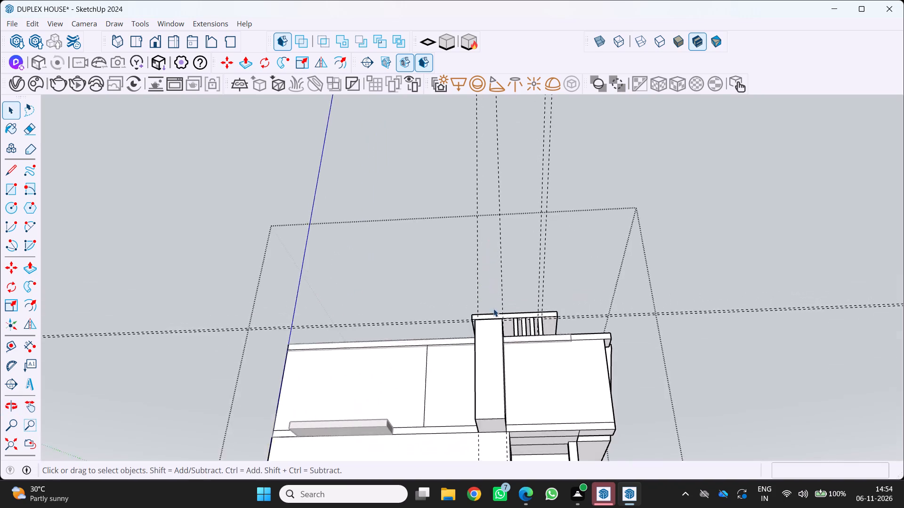
{"action": "scroll", "coordinate": [505, 333], "scroll_direction": "up", "scroll_amount": 17}
{"action": "middle_click_drag", "start_coordinate": [509, 305], "coordinate": [504, 289]}
{"action": "scroll", "coordinate": [524, 302], "scroll_direction": "up", "scroll_amount": 3}
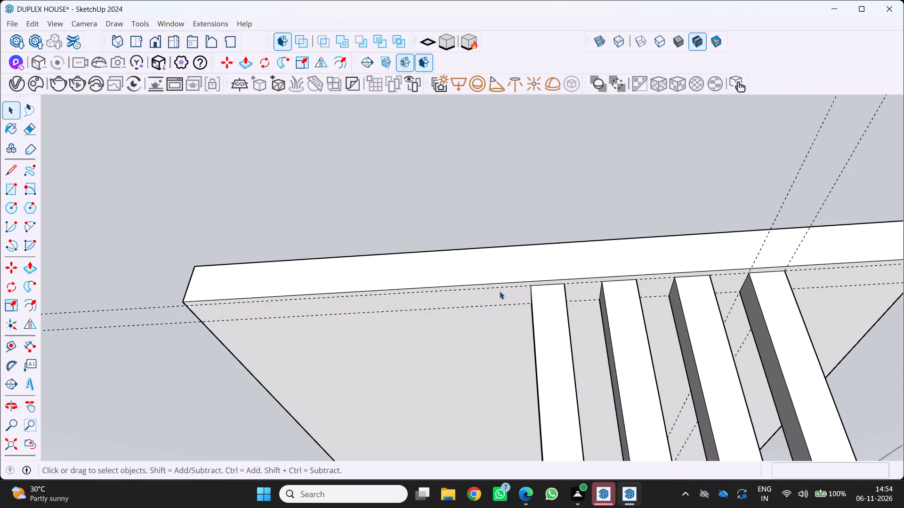
{"action": "scroll", "coordinate": [483, 294], "scroll_direction": "down", "scroll_amount": 5}
{"action": "middle_click_drag", "start_coordinate": [483, 294], "coordinate": [415, 341]}
{"action": "scroll", "coordinate": [415, 341], "scroll_direction": "up", "scroll_amount": 1}
{"action": "scroll", "coordinate": [470, 309], "scroll_direction": "down", "scroll_amount": 1}
{"action": "middle_click_drag", "start_coordinate": [473, 311], "coordinate": [500, 300]}
{"action": "middle_click_drag", "start_coordinate": [511, 315], "coordinate": [519, 344]}
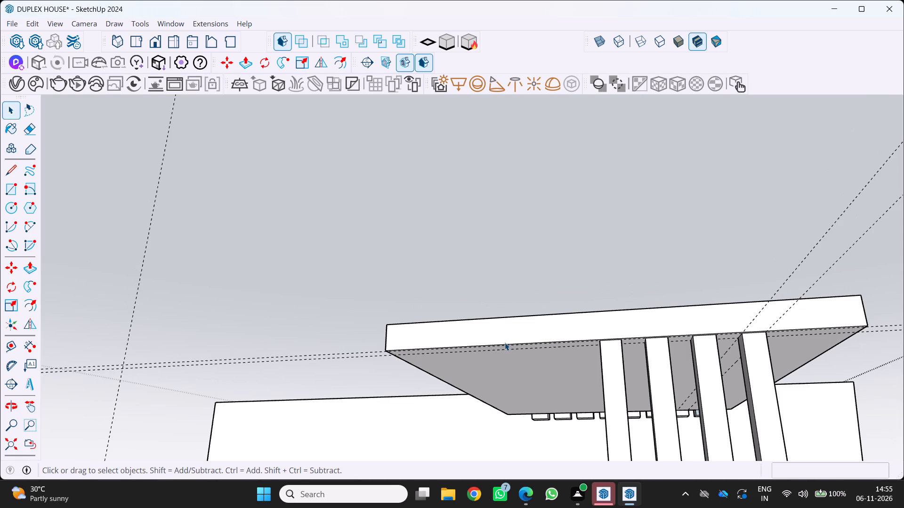
{"action": "key", "text": "r"}
{"action": "scroll", "coordinate": [563, 343], "scroll_direction": "up", "scroll_amount": 3}
{"action": "middle_click_drag", "start_coordinate": [599, 345], "coordinate": [608, 315]}
{"action": "middle_click", "coordinate": [608, 315]}
{"action": "scroll", "coordinate": [613, 344], "scroll_direction": "up", "scroll_amount": 7}
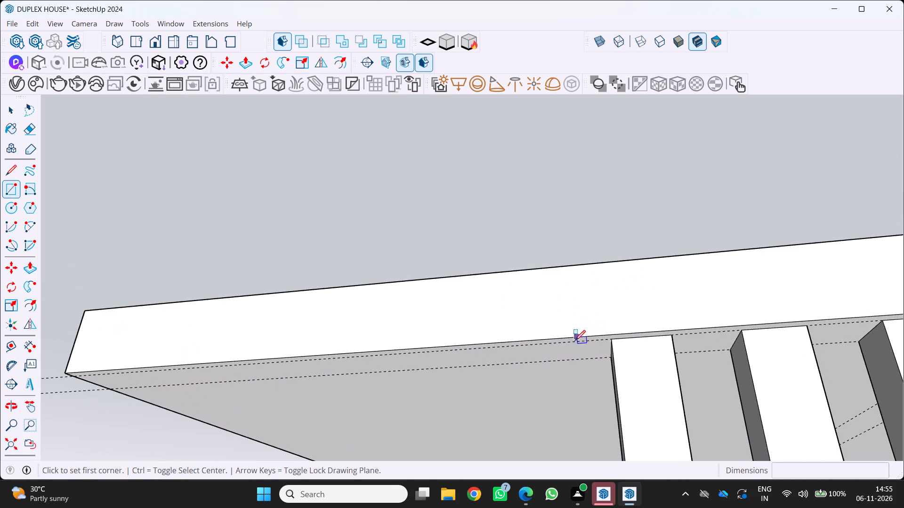
{"action": "left_click", "coordinate": [573, 345]}
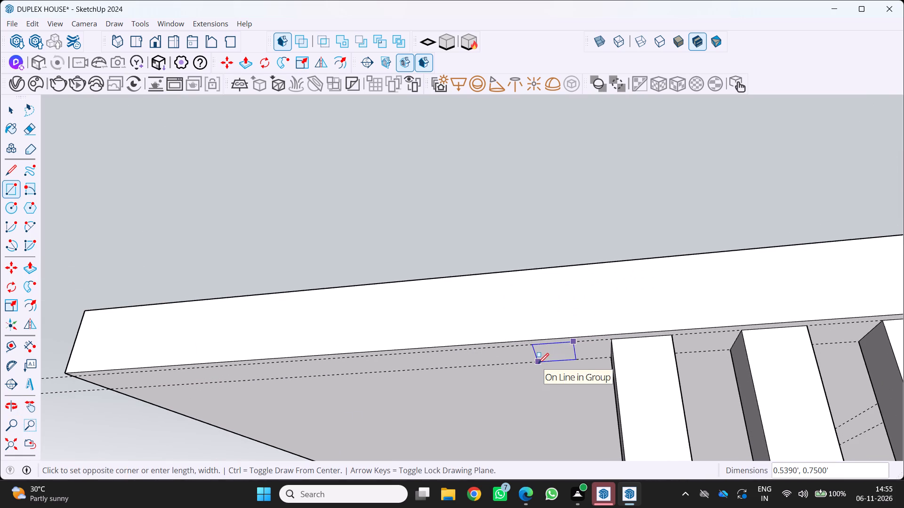
{"action": "left_click", "coordinate": [538, 364]}
Push/Pull the new rectangle down to the other columns' base level, about 12.76', to form a fifth column.
{"action": "key", "text": "p"}
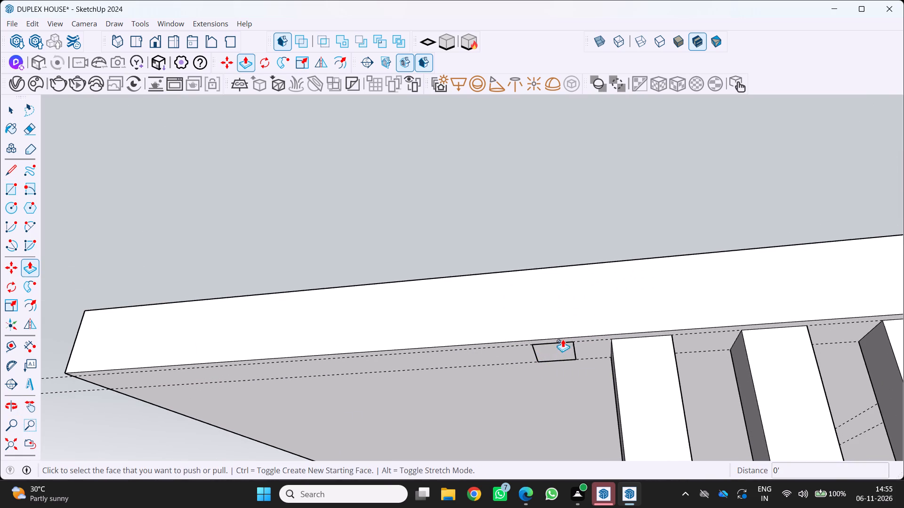
{"action": "key", "text": "p"}
{"action": "key", "text": "space"}
{"action": "double_click", "coordinate": [557, 347]}
{"action": "left_click", "coordinate": [546, 353]}
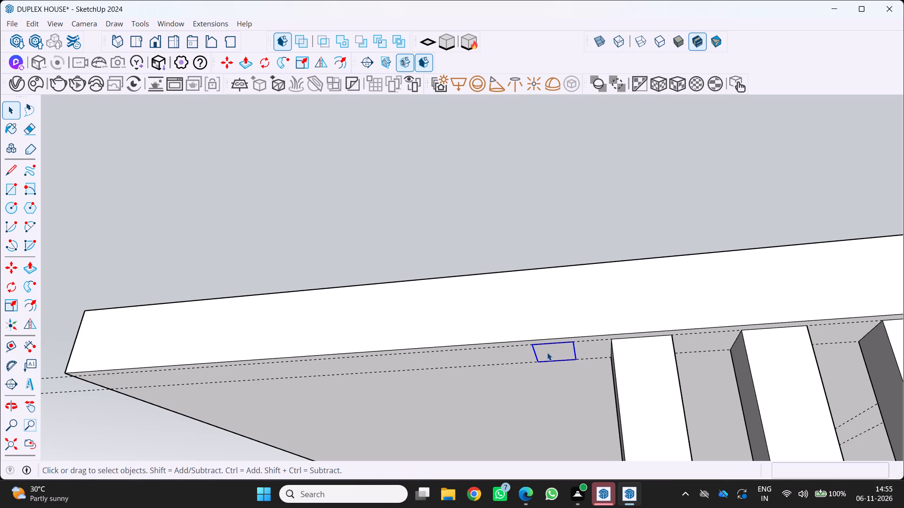
{"action": "left_click", "coordinate": [547, 352]}
{"action": "left_click", "coordinate": [547, 352]}
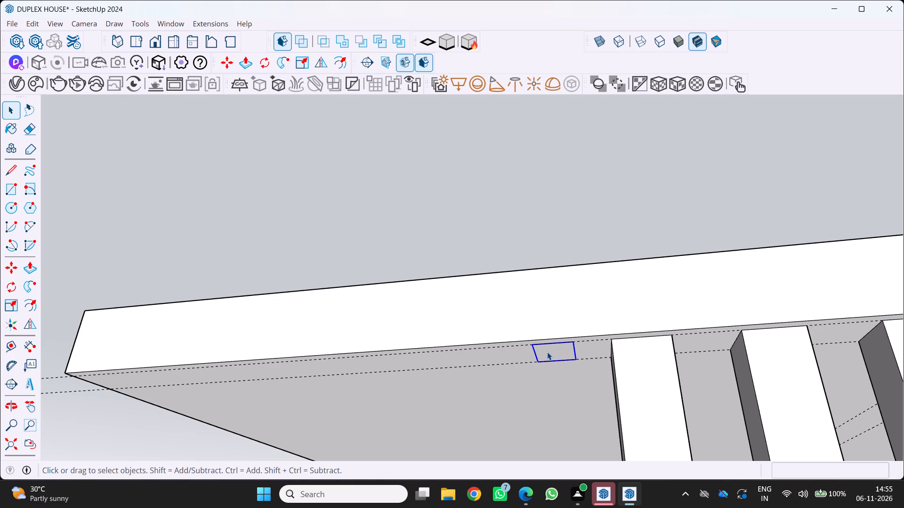
{"action": "key", "text": "p"}
{"action": "left_click", "coordinate": [549, 349]}
{"action": "scroll", "coordinate": [545, 372], "scroll_direction": "down", "scroll_amount": 13}
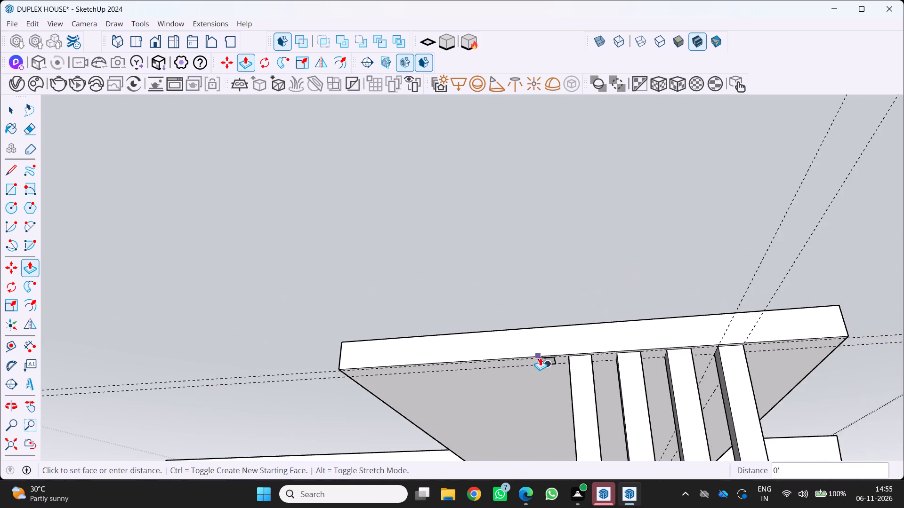
{"action": "scroll", "coordinate": [540, 357], "scroll_direction": "down", "scroll_amount": 18}
{"action": "middle_click_drag", "start_coordinate": [525, 364], "coordinate": [528, 411]}
{"action": "middle_click", "coordinate": [528, 411]}
{"action": "scroll", "coordinate": [548, 398], "scroll_direction": "up", "scroll_amount": 5}
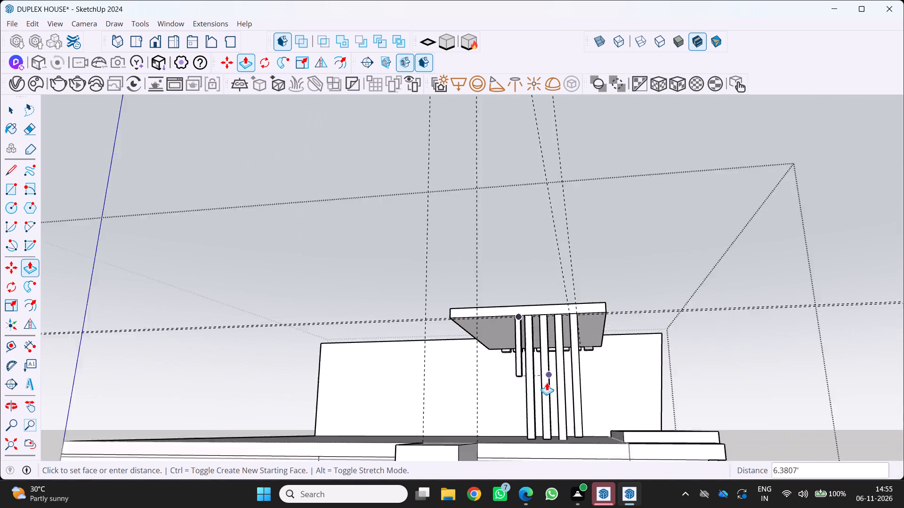
{"action": "scroll", "coordinate": [547, 382], "scroll_direction": "up", "scroll_amount": 5}
{"action": "scroll", "coordinate": [507, 408], "scroll_direction": "down", "scroll_amount": 5}
{"action": "middle_click", "coordinate": [514, 386]}
{"action": "middle_click_drag", "start_coordinate": [514, 386], "coordinate": [474, 426]}
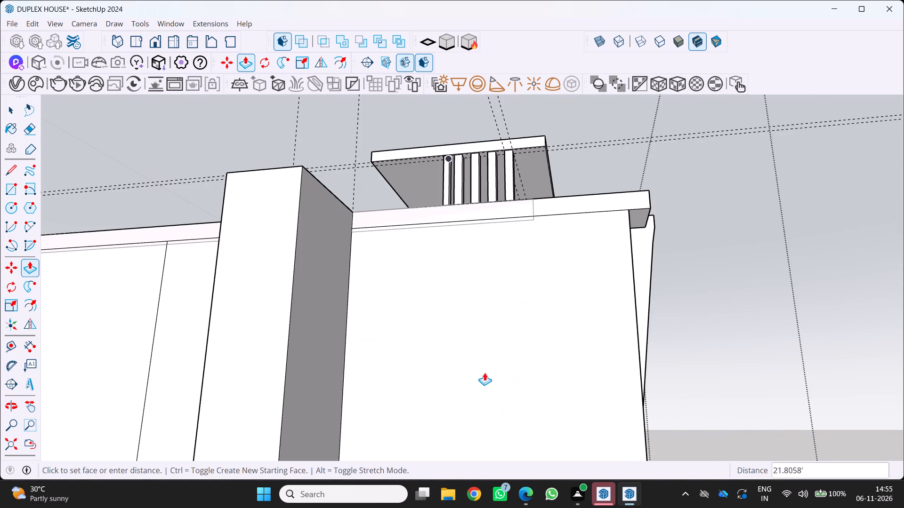
{"action": "middle_click_drag", "start_coordinate": [481, 357], "coordinate": [481, 367]}
{"action": "middle_click_drag", "start_coordinate": [481, 370], "coordinate": [461, 447]}
{"action": "middle_click", "coordinate": [459, 444]}
{"action": "scroll", "coordinate": [428, 204], "scroll_direction": "up", "scroll_amount": 1}
{"action": "middle_click_drag", "start_coordinate": [431, 203], "coordinate": [414, 298]}
{"action": "middle_click", "coordinate": [414, 298]}
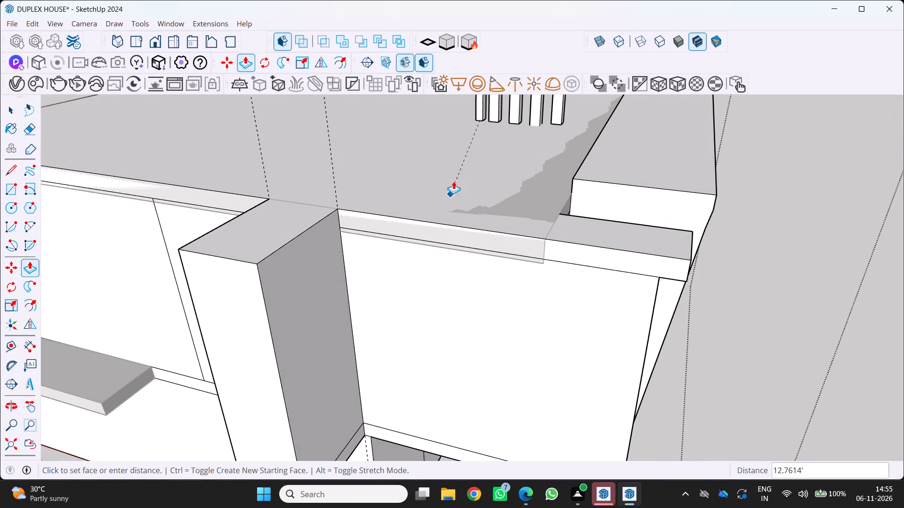
{"action": "left_click", "coordinate": [461, 171]}
Examine the slab and its row of columns from several viewpoints around the house.
{"action": "scroll", "coordinate": [469, 208], "scroll_direction": "down", "scroll_amount": 5}
{"action": "middle_click", "coordinate": [481, 243]}
{"action": "middle_click_drag", "start_coordinate": [479, 246], "coordinate": [365, 251]}
{"action": "scroll", "coordinate": [395, 221], "scroll_direction": "down", "scroll_amount": 6}
{"action": "middle_click_drag", "start_coordinate": [501, 179], "coordinate": [505, 158]}
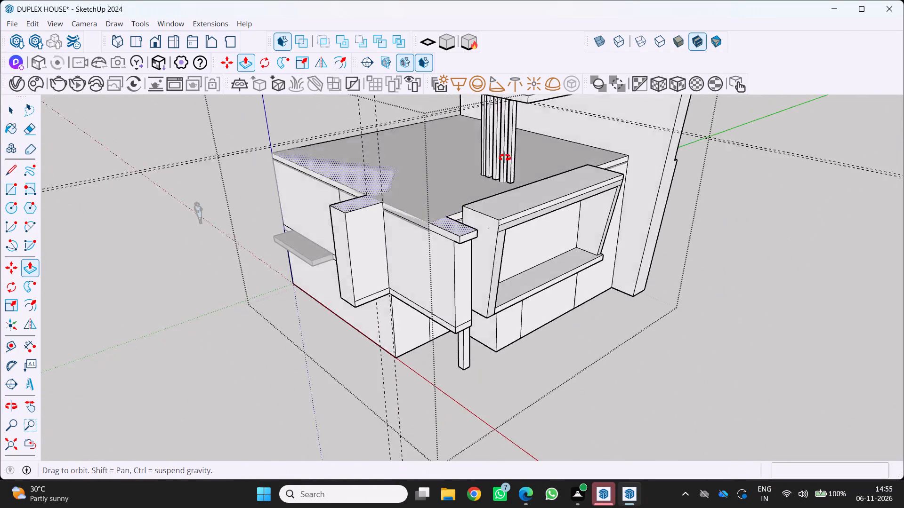
{"action": "middle_click_drag", "start_coordinate": [505, 158], "coordinate": [407, 119]}
{"action": "middle_click_drag", "start_coordinate": [415, 183], "coordinate": [431, 319], "text": "shift"}
{"action": "scroll", "coordinate": [425, 321], "scroll_direction": "down", "scroll_amount": 5}
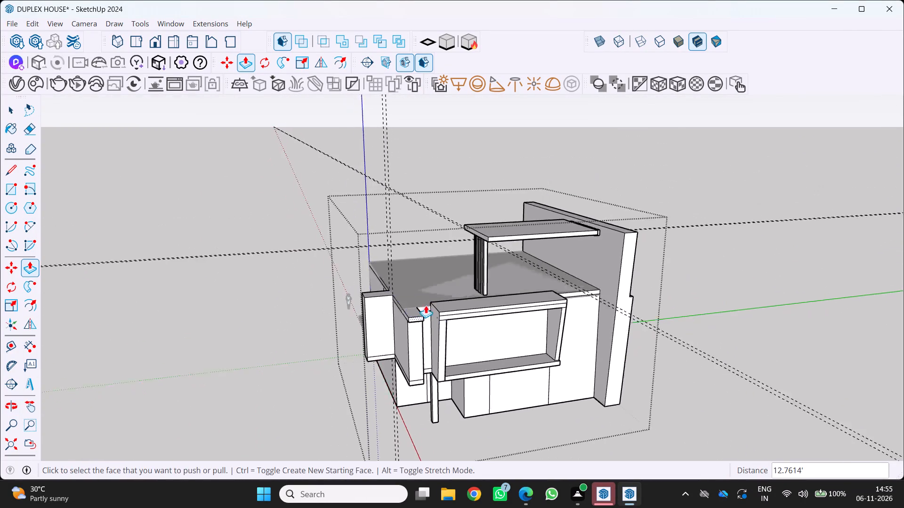
{"action": "middle_click_drag", "start_coordinate": [473, 237], "coordinate": [414, 150]}
{"action": "scroll", "coordinate": [475, 230], "scroll_direction": "up", "scroll_amount": 10}
{"action": "middle_click_drag", "start_coordinate": [472, 267], "coordinate": [364, 269]}
{"action": "scroll", "coordinate": [368, 262], "scroll_direction": "down", "scroll_amount": 5}
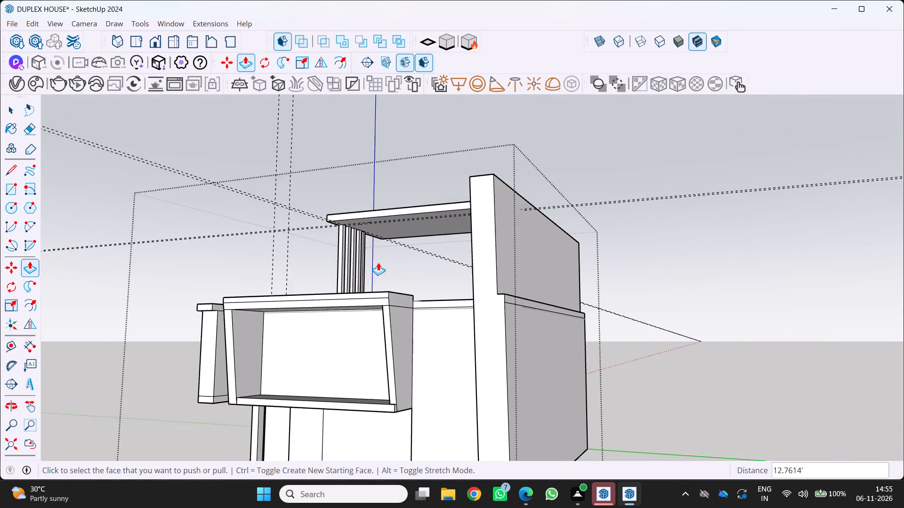
{"action": "middle_click_drag", "start_coordinate": [382, 261], "coordinate": [505, 249]}
{"action": "scroll", "coordinate": [484, 239], "scroll_direction": "down", "scroll_amount": 6}
{"action": "middle_click_drag", "start_coordinate": [489, 234], "coordinate": [424, 319]}
{"action": "scroll", "coordinate": [440, 298], "scroll_direction": "up", "scroll_amount": 5}
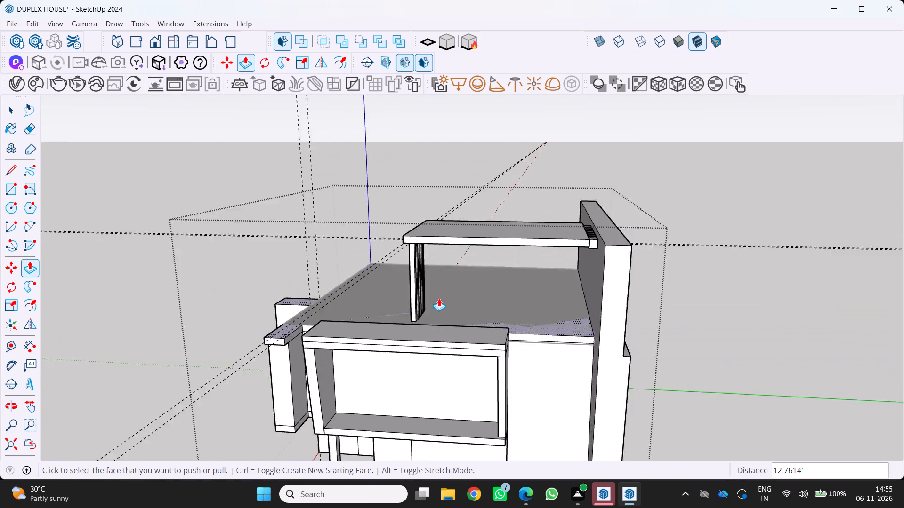
{"action": "middle_click_drag", "start_coordinate": [490, 286], "coordinate": [519, 293]}
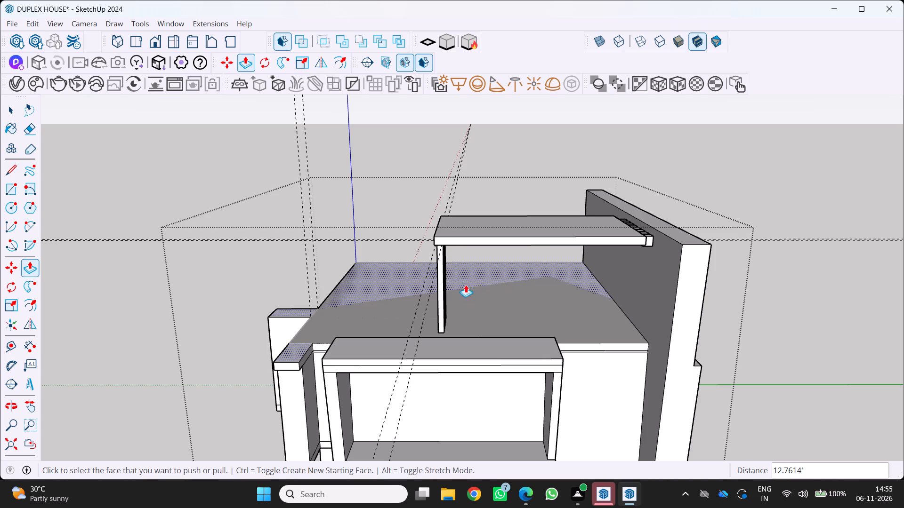
Place a guide line 3" below the top edge on the floating slab's long side face.
{"action": "middle_click_drag", "start_coordinate": [418, 295], "coordinate": [430, 334]}
{"action": "middle_click", "coordinate": [430, 334]}
{"action": "scroll", "coordinate": [486, 252], "scroll_direction": "up", "scroll_amount": 3}
{"action": "key", "text": "t"}
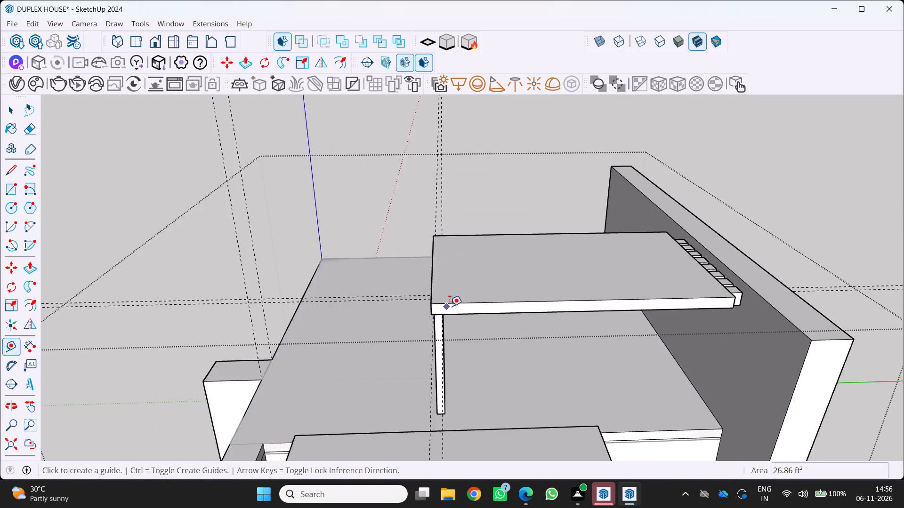
{"action": "scroll", "coordinate": [451, 305], "scroll_direction": "up", "scroll_amount": 3}
{"action": "middle_click_drag", "start_coordinate": [451, 300], "coordinate": [534, 286]}
{"action": "middle_click", "coordinate": [536, 285]}
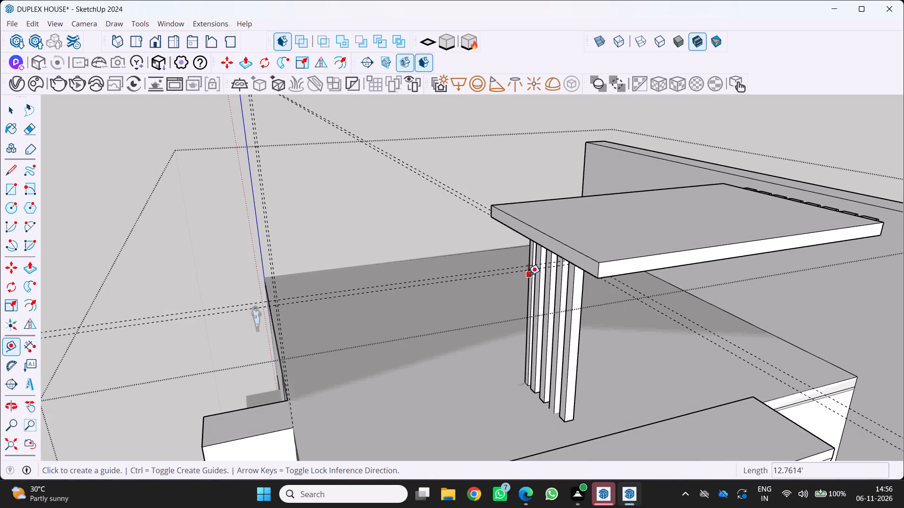
{"action": "key", "text": "t"}
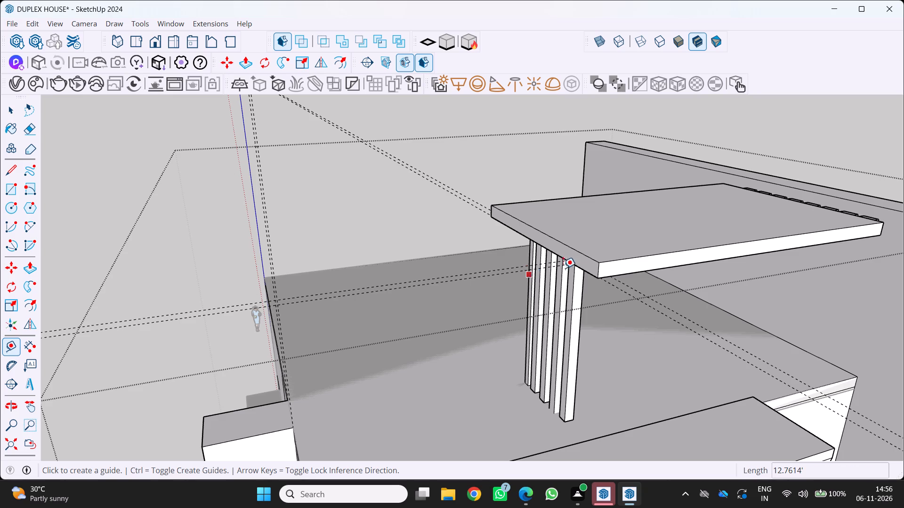
{"action": "scroll", "coordinate": [592, 263], "scroll_direction": "up", "scroll_amount": 3}
{"action": "middle_click_drag", "start_coordinate": [615, 278], "coordinate": [574, 271]}
{"action": "middle_click", "coordinate": [573, 270]}
{"action": "scroll", "coordinate": [559, 253], "scroll_direction": "up", "scroll_amount": 3}
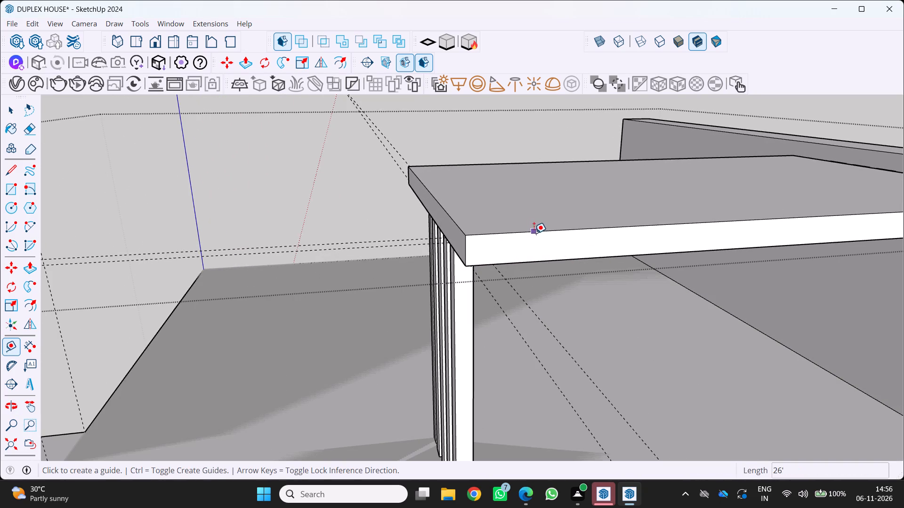
{"action": "left_click", "coordinate": [534, 233]}
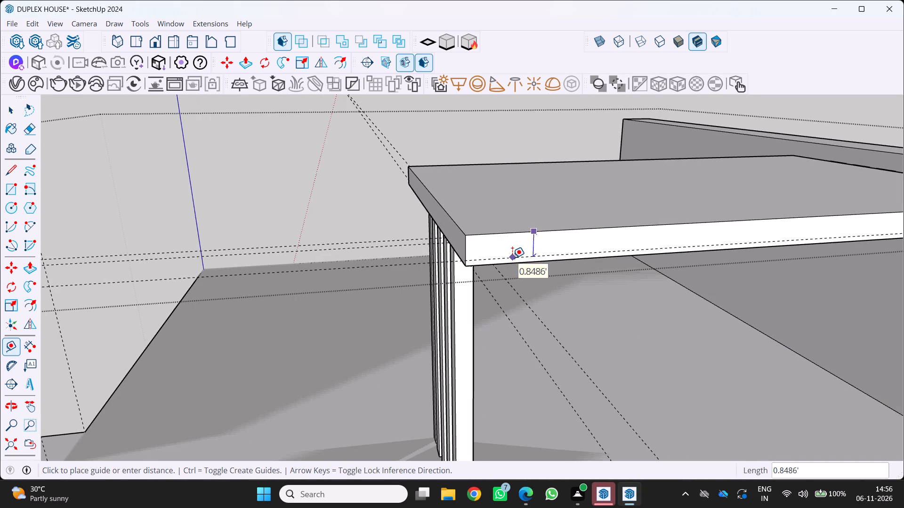
{"action": "key", "text": "3"}
{"action": "key", "text": "shift+quotedbl"}
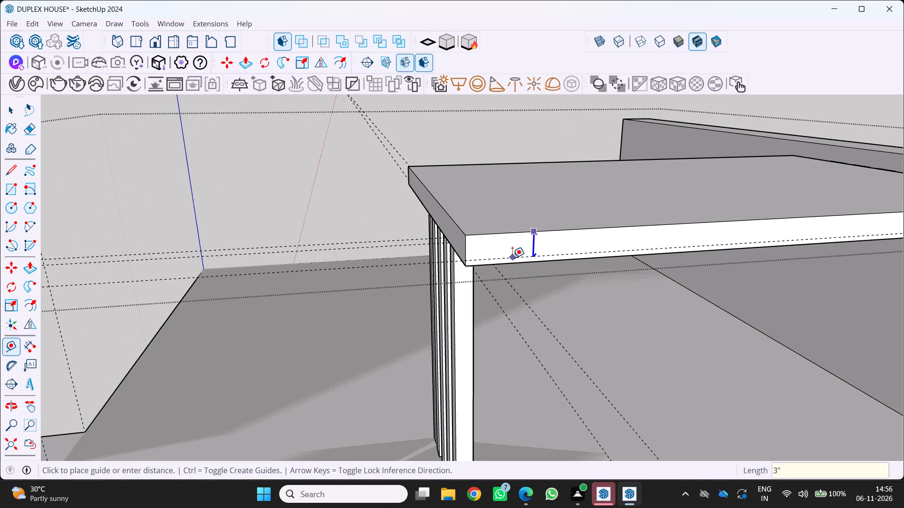
{"action": "key", "text": "Return"}
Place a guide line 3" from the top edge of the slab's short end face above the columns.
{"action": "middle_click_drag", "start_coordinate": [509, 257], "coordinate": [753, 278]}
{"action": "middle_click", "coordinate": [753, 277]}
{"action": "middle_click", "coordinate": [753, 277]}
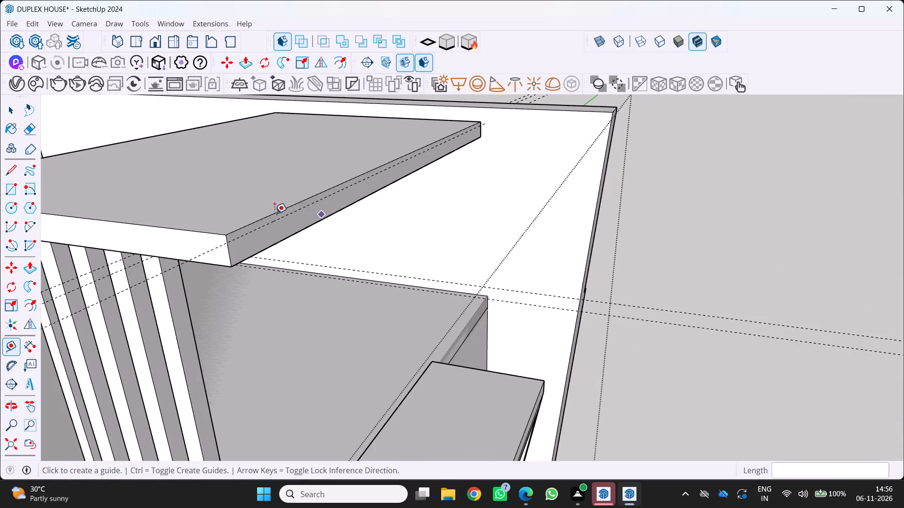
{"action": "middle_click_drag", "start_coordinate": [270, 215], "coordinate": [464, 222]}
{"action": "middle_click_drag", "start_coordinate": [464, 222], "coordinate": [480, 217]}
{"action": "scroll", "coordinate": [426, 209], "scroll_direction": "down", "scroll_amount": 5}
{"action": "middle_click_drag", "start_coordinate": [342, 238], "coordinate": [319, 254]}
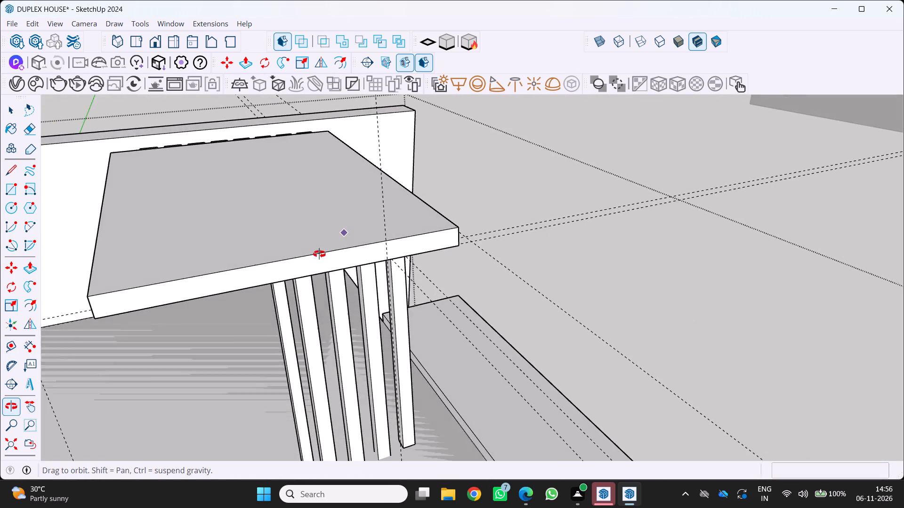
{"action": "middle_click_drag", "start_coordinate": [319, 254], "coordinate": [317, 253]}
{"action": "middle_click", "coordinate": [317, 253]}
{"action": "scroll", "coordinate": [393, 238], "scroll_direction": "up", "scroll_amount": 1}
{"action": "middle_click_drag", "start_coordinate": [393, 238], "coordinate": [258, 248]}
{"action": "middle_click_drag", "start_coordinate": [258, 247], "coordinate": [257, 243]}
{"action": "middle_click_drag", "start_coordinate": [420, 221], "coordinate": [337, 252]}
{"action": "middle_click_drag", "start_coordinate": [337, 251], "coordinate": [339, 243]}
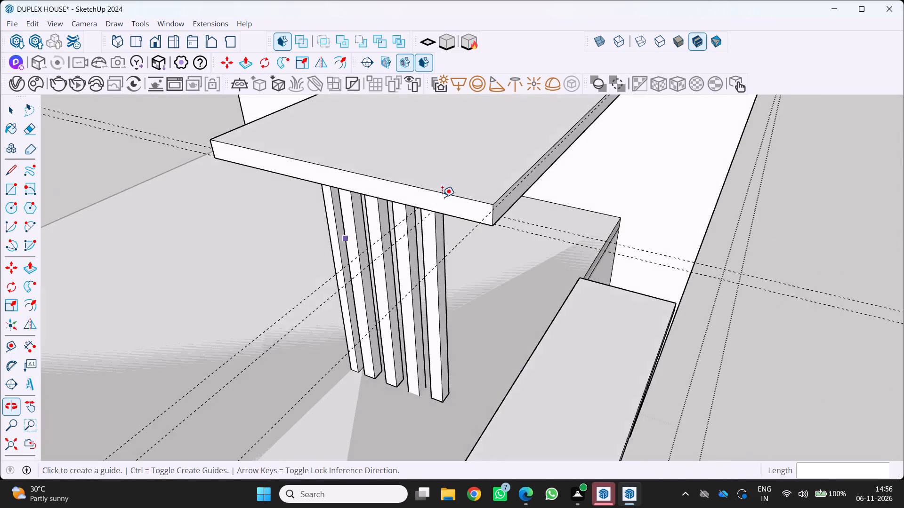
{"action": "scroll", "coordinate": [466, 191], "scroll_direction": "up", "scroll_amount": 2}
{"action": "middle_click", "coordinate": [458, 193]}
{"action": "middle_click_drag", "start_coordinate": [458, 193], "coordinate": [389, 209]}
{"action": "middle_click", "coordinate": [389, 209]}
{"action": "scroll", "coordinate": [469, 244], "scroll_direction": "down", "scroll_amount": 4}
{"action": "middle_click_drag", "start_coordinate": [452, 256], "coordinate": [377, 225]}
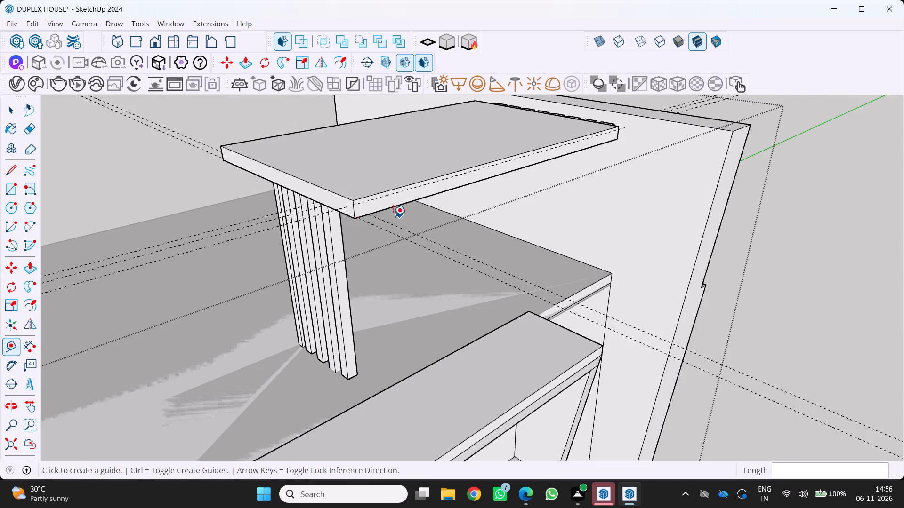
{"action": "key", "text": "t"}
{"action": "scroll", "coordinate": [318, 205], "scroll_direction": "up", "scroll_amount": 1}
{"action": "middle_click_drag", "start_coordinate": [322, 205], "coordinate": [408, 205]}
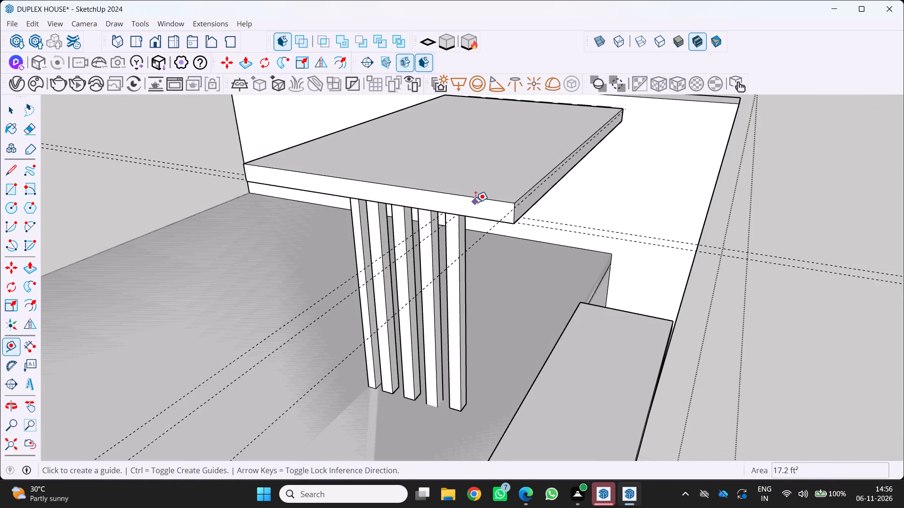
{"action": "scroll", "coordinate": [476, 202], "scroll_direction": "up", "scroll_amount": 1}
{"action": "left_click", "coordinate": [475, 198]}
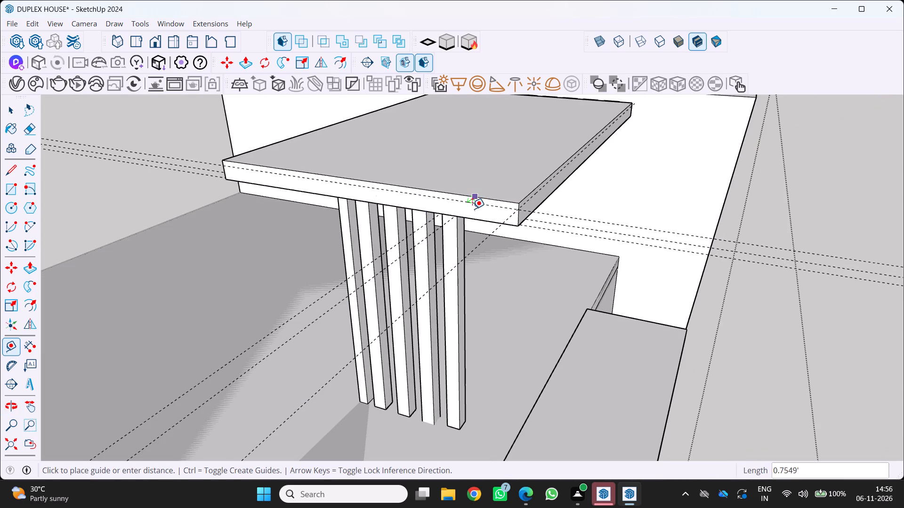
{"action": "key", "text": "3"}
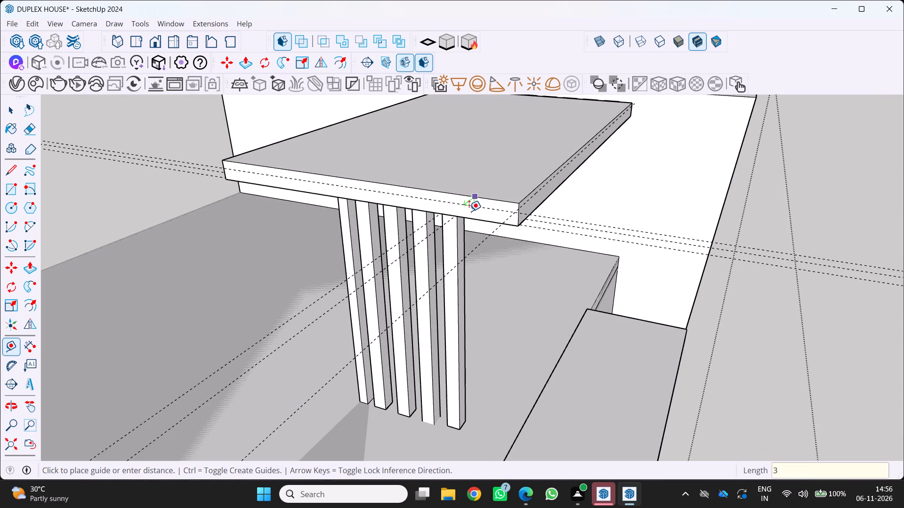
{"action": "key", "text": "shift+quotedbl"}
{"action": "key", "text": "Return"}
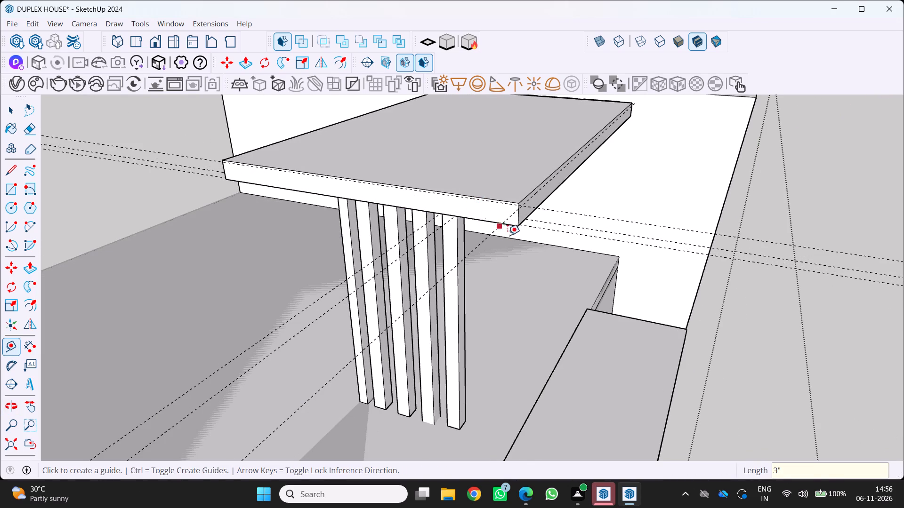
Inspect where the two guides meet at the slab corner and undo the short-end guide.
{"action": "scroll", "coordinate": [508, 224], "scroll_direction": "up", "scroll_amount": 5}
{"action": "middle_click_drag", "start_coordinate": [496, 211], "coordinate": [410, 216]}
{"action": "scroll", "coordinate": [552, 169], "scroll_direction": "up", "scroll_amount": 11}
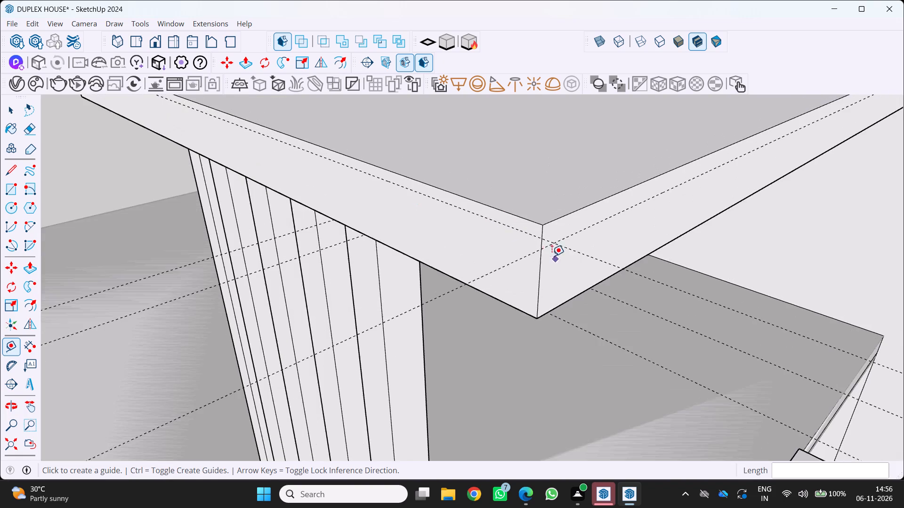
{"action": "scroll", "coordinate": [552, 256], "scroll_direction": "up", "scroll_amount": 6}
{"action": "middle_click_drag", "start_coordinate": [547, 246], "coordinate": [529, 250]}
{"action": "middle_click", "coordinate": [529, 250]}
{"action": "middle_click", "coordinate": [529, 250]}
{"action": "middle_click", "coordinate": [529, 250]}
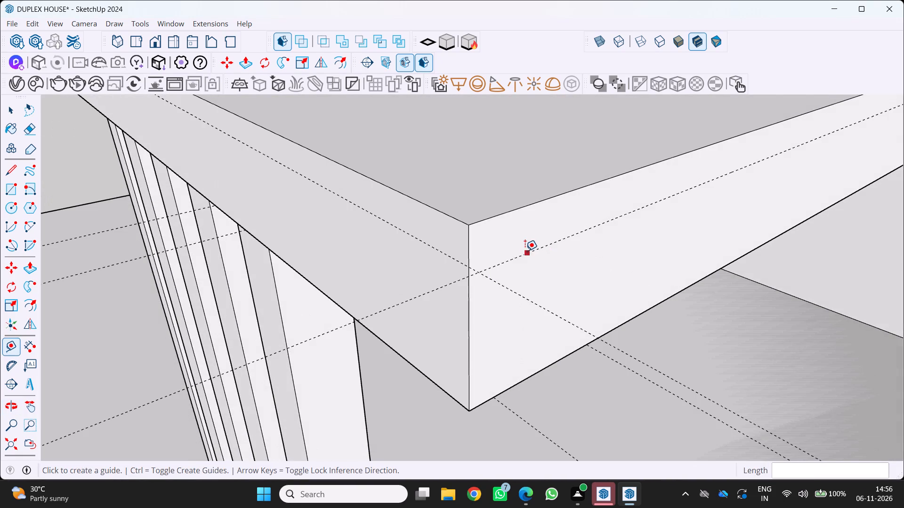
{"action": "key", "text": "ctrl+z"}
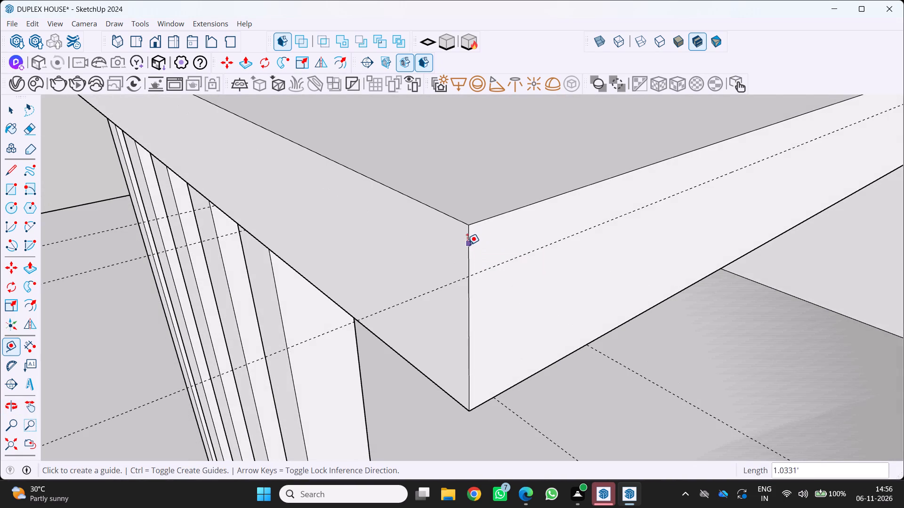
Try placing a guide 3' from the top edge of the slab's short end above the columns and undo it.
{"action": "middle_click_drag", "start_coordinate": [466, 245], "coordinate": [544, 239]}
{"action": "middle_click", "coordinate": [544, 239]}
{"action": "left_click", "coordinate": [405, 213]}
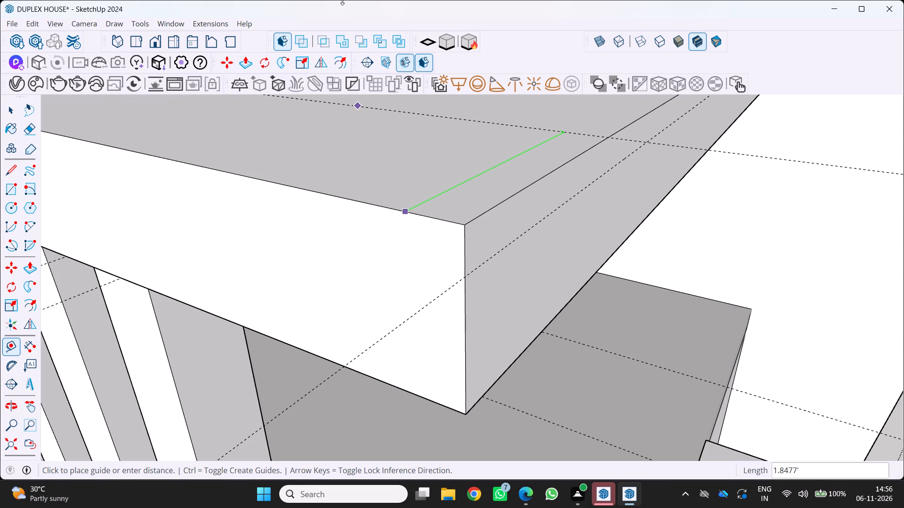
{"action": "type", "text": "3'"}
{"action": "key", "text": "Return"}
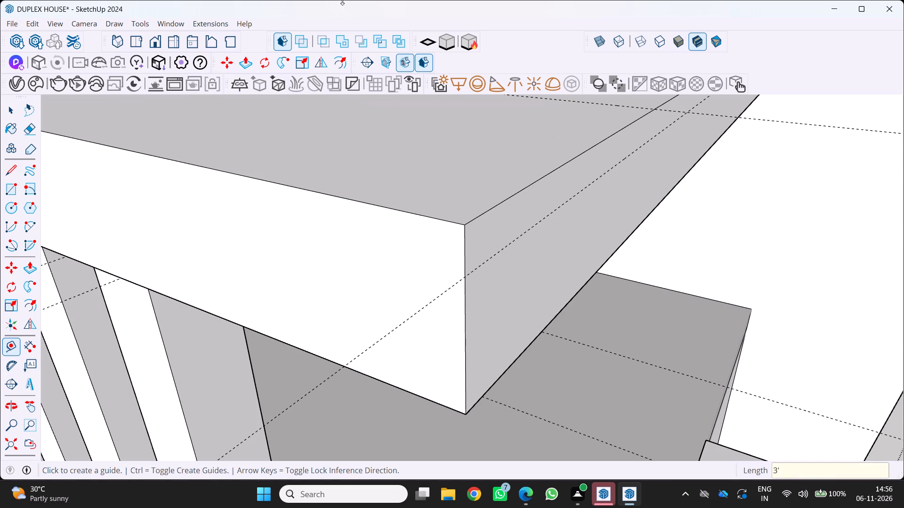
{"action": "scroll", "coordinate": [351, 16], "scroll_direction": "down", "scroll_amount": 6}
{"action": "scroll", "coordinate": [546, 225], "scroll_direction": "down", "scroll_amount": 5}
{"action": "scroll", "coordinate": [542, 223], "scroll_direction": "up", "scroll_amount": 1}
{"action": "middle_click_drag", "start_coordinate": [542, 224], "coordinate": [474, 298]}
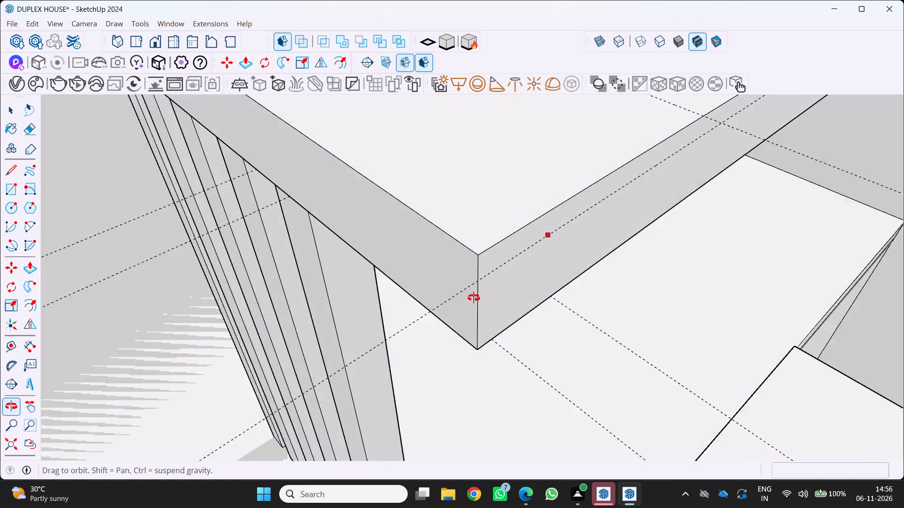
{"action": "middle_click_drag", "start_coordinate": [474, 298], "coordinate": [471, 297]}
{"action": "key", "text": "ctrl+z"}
Place a guide on the slab's short end face about 0.24' below its top edge, aiming for the long-side guide at the corner.
{"action": "scroll", "coordinate": [453, 274], "scroll_direction": "down", "scroll_amount": 4}
{"action": "middle_click_drag", "start_coordinate": [462, 275], "coordinate": [506, 262]}
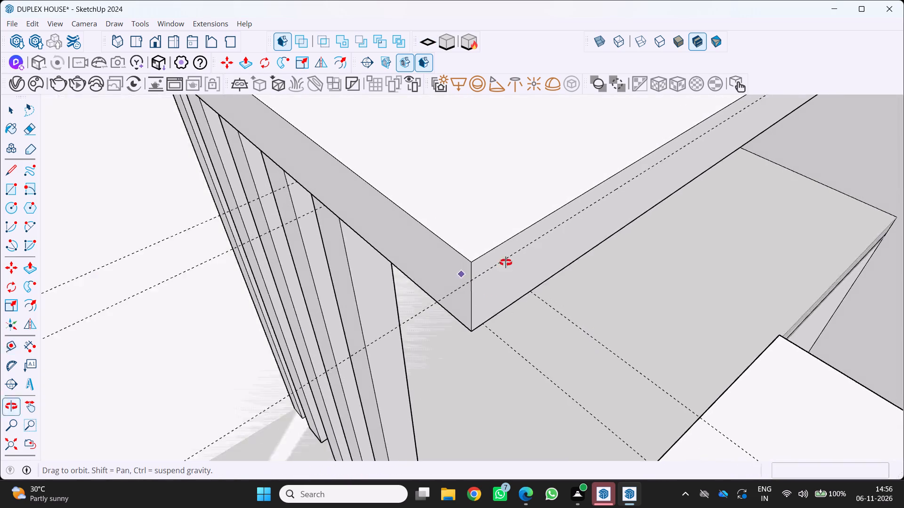
{"action": "middle_click_drag", "start_coordinate": [506, 262], "coordinate": [593, 239]}
{"action": "scroll", "coordinate": [437, 274], "scroll_direction": "up", "scroll_amount": 4}
{"action": "left_click", "coordinate": [473, 249]}
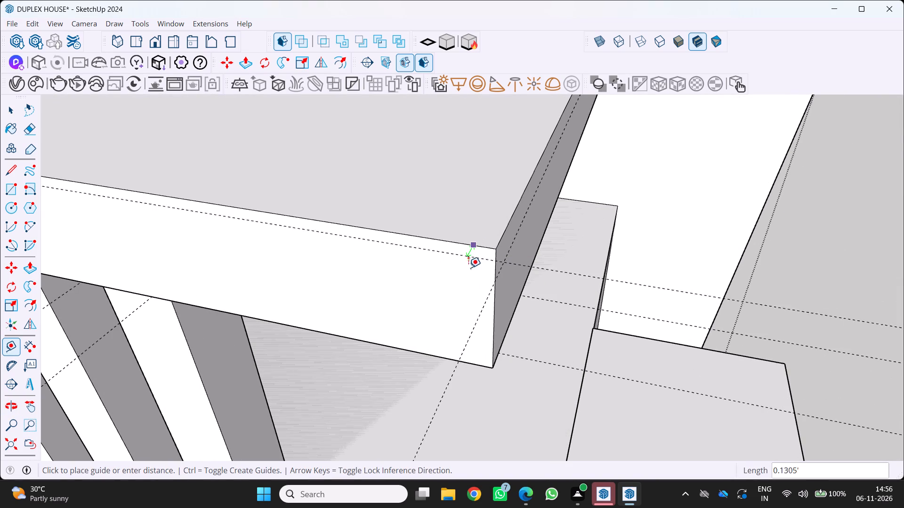
{"action": "scroll", "coordinate": [494, 282], "scroll_direction": "up", "scroll_amount": 11}
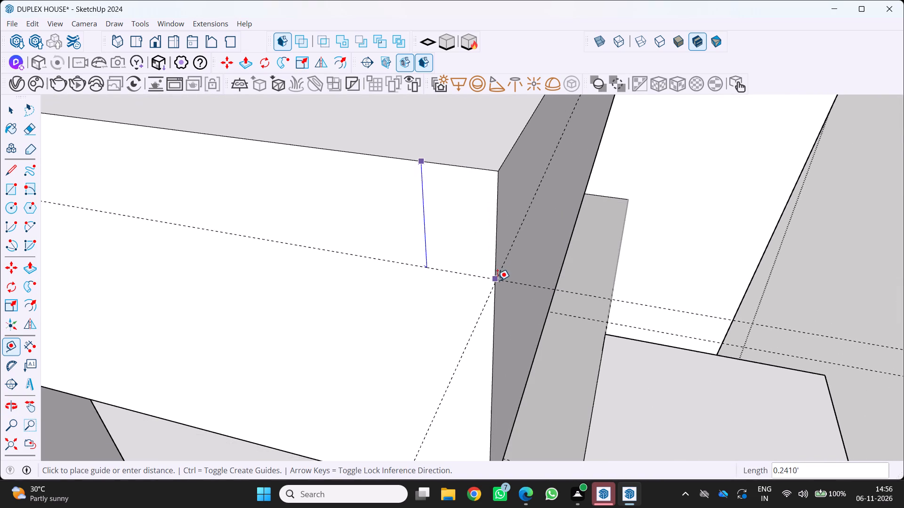
{"action": "scroll", "coordinate": [492, 274], "scroll_direction": "up", "scroll_amount": 11}
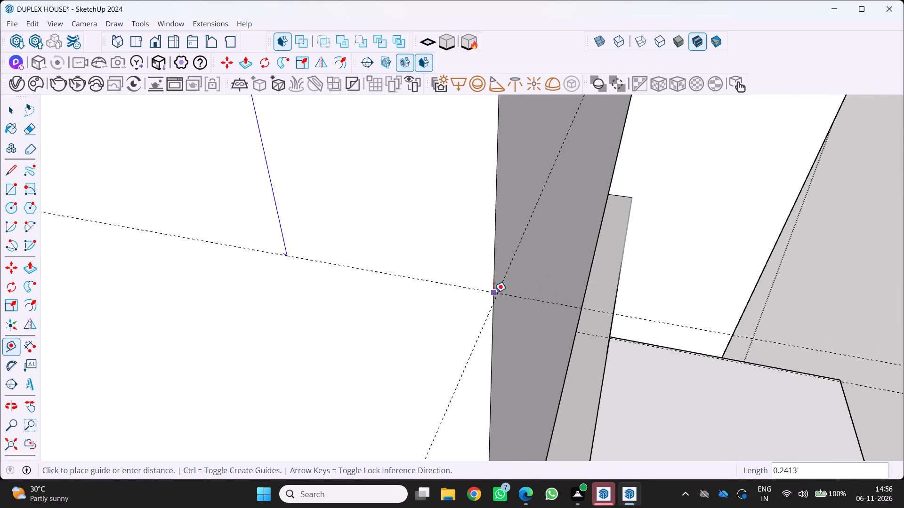
{"action": "left_click_drag", "start_coordinate": [492, 297], "coordinate": [499, 293]}
Move the short-end guide so it meets the long-side guide exactly on the slab's vertical corner edge.
{"action": "middle_click_drag", "start_coordinate": [472, 294], "coordinate": [422, 253]}
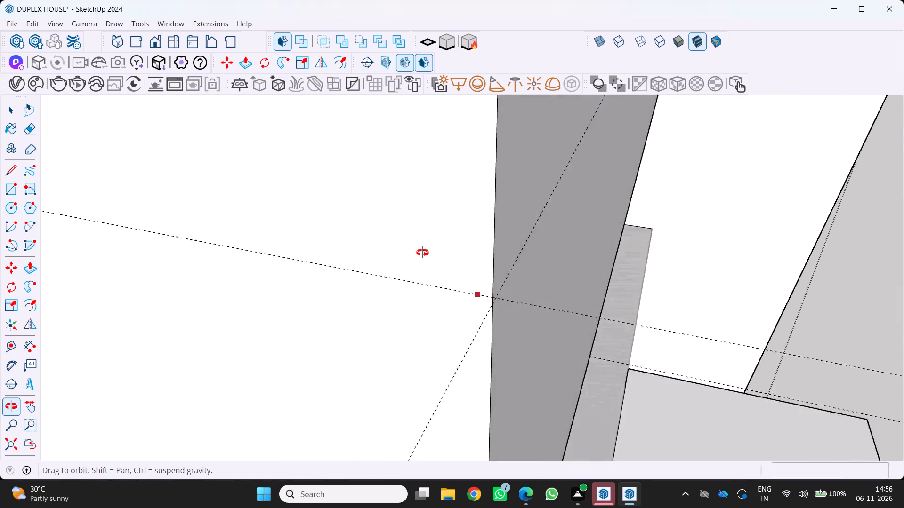
{"action": "middle_click_drag", "start_coordinate": [422, 253], "coordinate": [401, 208]}
{"action": "scroll", "coordinate": [439, 262], "scroll_direction": "up", "scroll_amount": 4}
{"action": "middle_click_drag", "start_coordinate": [443, 281], "coordinate": [400, 244]}
{"action": "middle_click", "coordinate": [400, 244]}
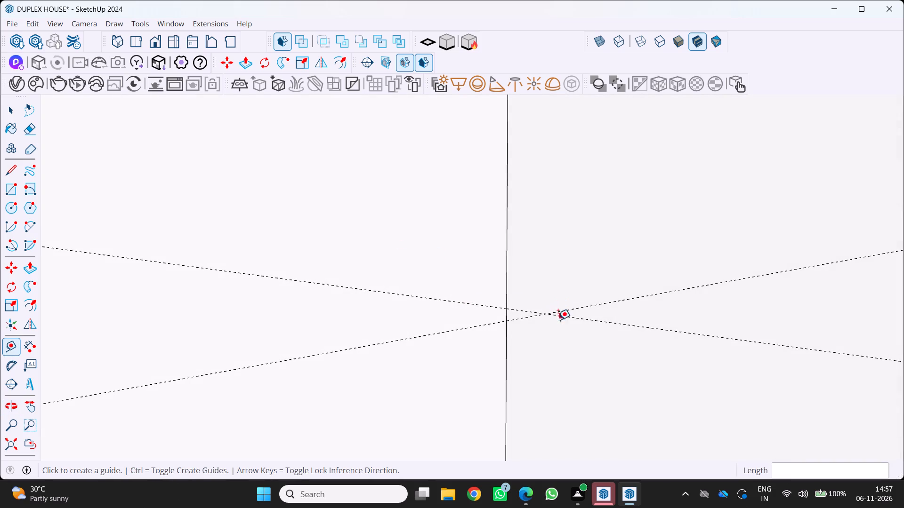
{"action": "key", "text": "m"}
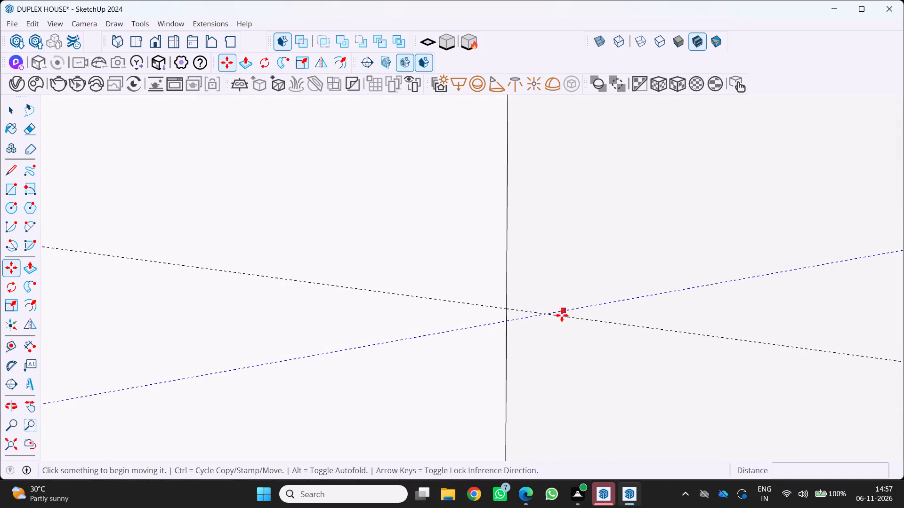
{"action": "left_click", "coordinate": [565, 317]}
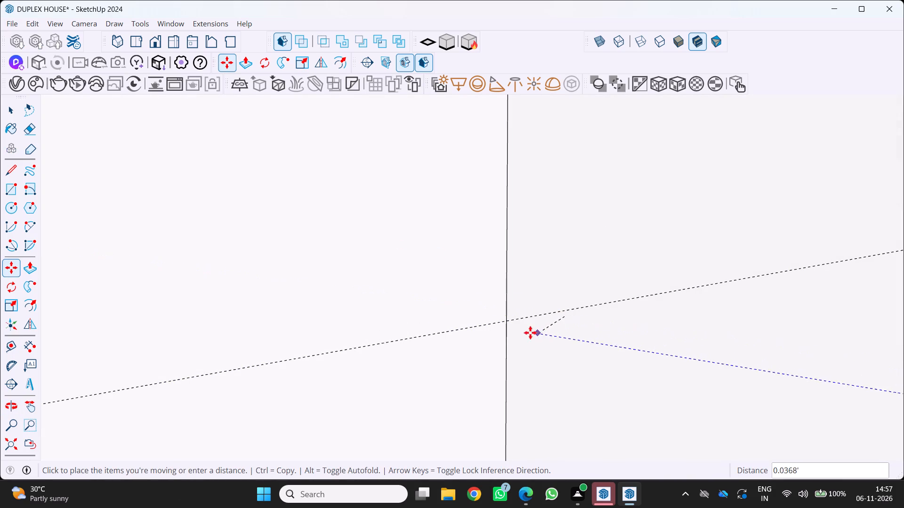
{"action": "scroll", "coordinate": [507, 319], "scroll_direction": "up", "scroll_amount": 9}
{"action": "middle_click_drag", "start_coordinate": [499, 314], "coordinate": [530, 354]}
{"action": "middle_click", "coordinate": [531, 350]}
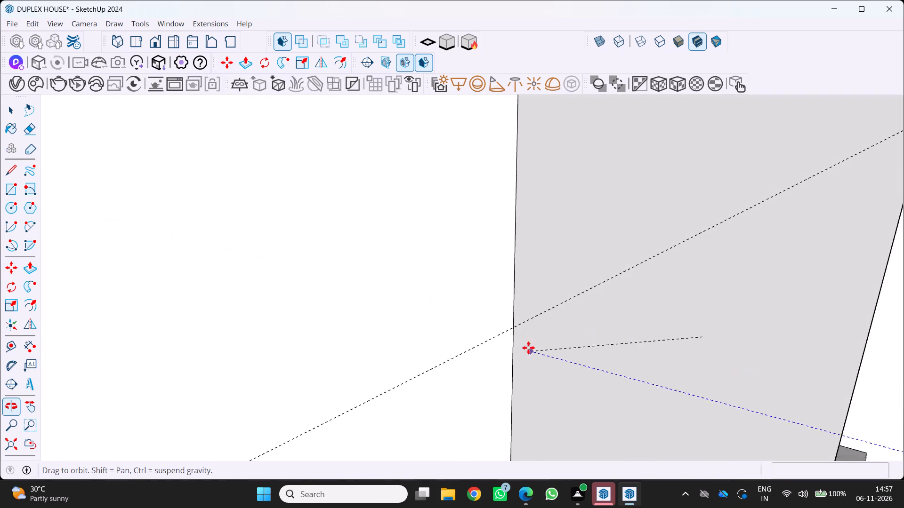
{"action": "left_click", "coordinate": [511, 331]}
Examine the aligned guides, the floating slab and its columns from several viewpoints around the house.
{"action": "scroll", "coordinate": [538, 341], "scroll_direction": "down", "scroll_amount": 11}
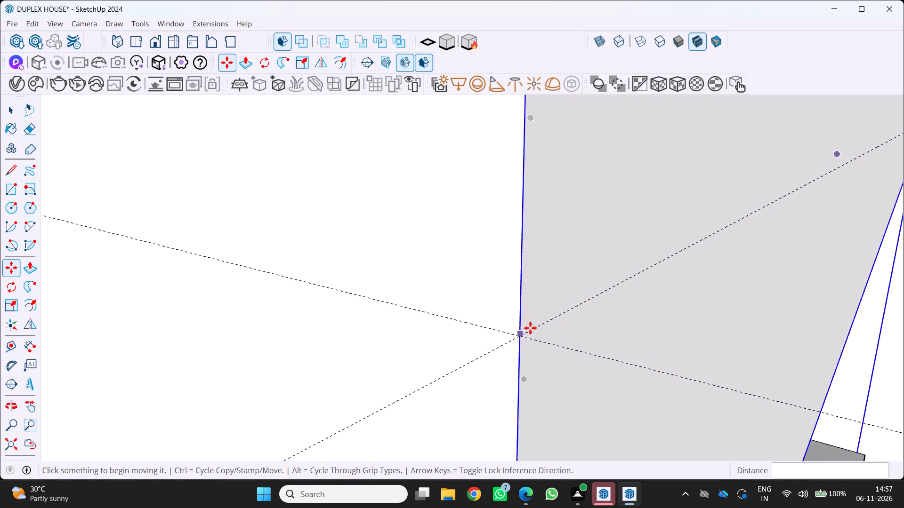
{"action": "middle_click_drag", "start_coordinate": [531, 328], "coordinate": [422, 326]}
{"action": "middle_click", "coordinate": [422, 326]}
{"action": "scroll", "coordinate": [457, 297], "scroll_direction": "down", "scroll_amount": 20}
{"action": "scroll", "coordinate": [457, 297], "scroll_direction": "down", "scroll_amount": 17}
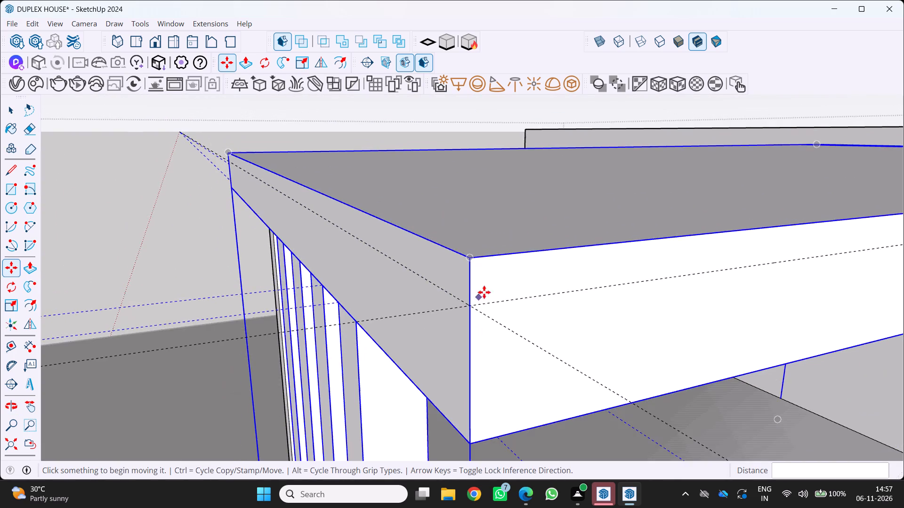
{"action": "scroll", "coordinate": [484, 292], "scroll_direction": "down", "scroll_amount": 4}
{"action": "middle_click_drag", "start_coordinate": [484, 300], "coordinate": [416, 247]}
{"action": "scroll", "coordinate": [418, 247], "scroll_direction": "up", "scroll_amount": 1}
{"action": "middle_click", "coordinate": [416, 247]}
{"action": "scroll", "coordinate": [441, 241], "scroll_direction": "down", "scroll_amount": 12}
{"action": "scroll", "coordinate": [474, 287], "scroll_direction": "up", "scroll_amount": 1}
{"action": "middle_click_drag", "start_coordinate": [473, 287], "coordinate": [430, 305]}
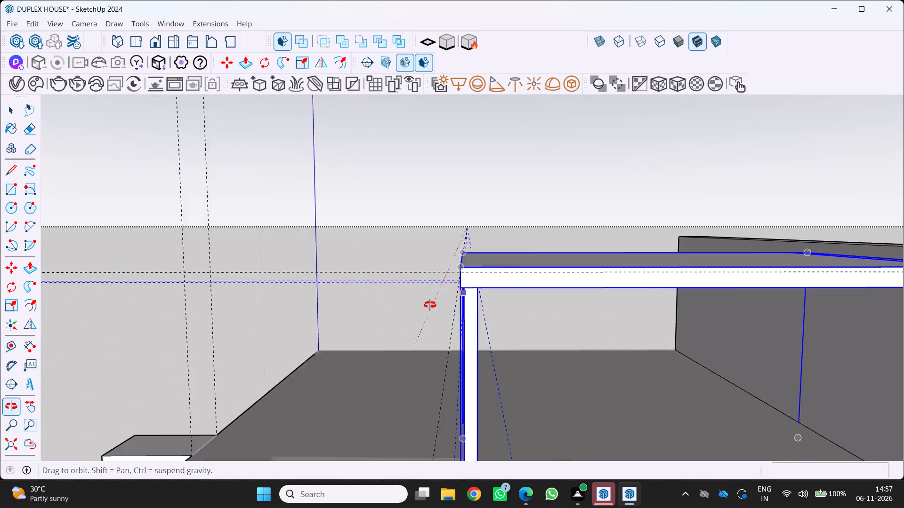
{"action": "middle_click_drag", "start_coordinate": [430, 305], "coordinate": [429, 305]}
{"action": "middle_click", "coordinate": [429, 305]}
{"action": "scroll", "coordinate": [471, 269], "scroll_direction": "up", "scroll_amount": 15}
{"action": "middle_click_drag", "start_coordinate": [432, 295], "coordinate": [436, 290]}
{"action": "scroll", "coordinate": [434, 289], "scroll_direction": "down", "scroll_amount": 4}
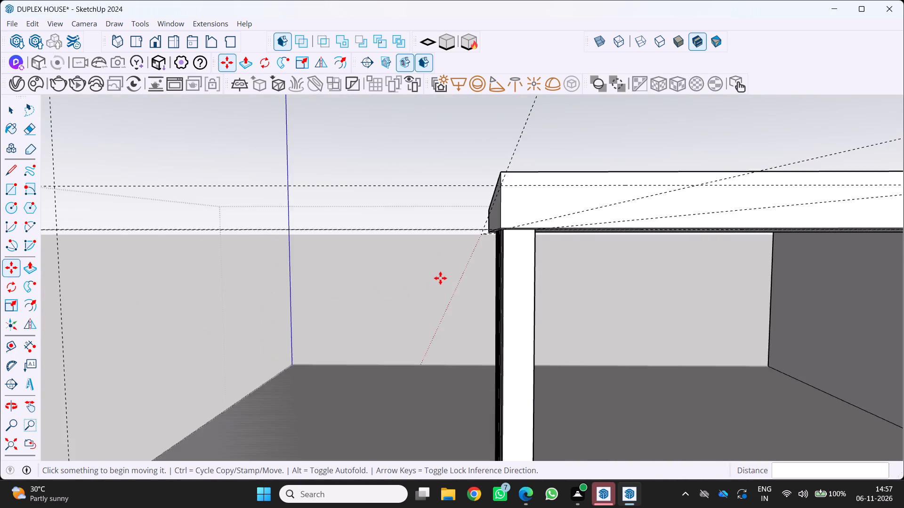
{"action": "scroll", "coordinate": [440, 278], "scroll_direction": "down", "scroll_amount": 6}
{"action": "scroll", "coordinate": [469, 242], "scroll_direction": "up", "scroll_amount": 1}
{"action": "middle_click_drag", "start_coordinate": [469, 242], "coordinate": [449, 270]}
{"action": "scroll", "coordinate": [484, 227], "scroll_direction": "up", "scroll_amount": 6}
{"action": "scroll", "coordinate": [434, 262], "scroll_direction": "down", "scroll_amount": 5}
{"action": "middle_click_drag", "start_coordinate": [448, 259], "coordinate": [505, 259]}
{"action": "key", "text": "space"}
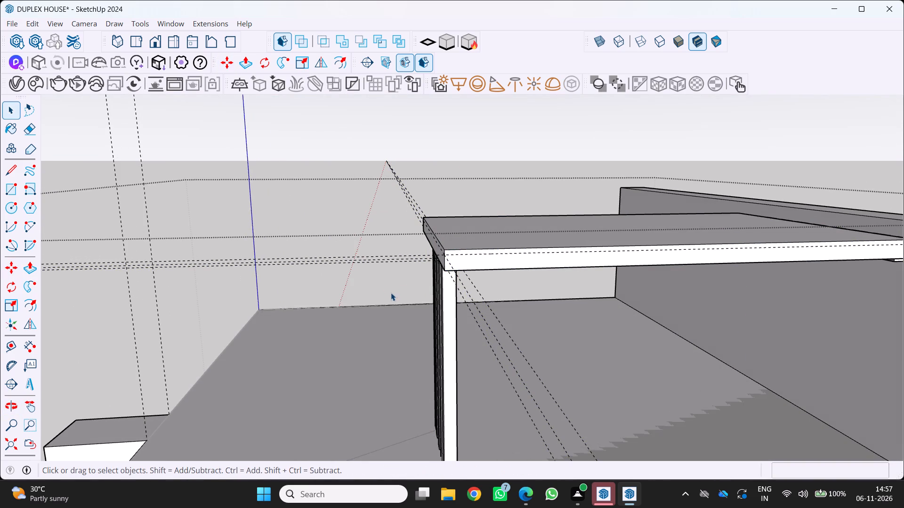
{"action": "left_click", "coordinate": [391, 293]}
{"action": "scroll", "coordinate": [441, 251], "scroll_direction": "up", "scroll_amount": 4}
{"action": "middle_click_drag", "start_coordinate": [438, 251], "coordinate": [514, 240]}
{"action": "scroll", "coordinate": [514, 240], "scroll_direction": "down", "scroll_amount": 9}
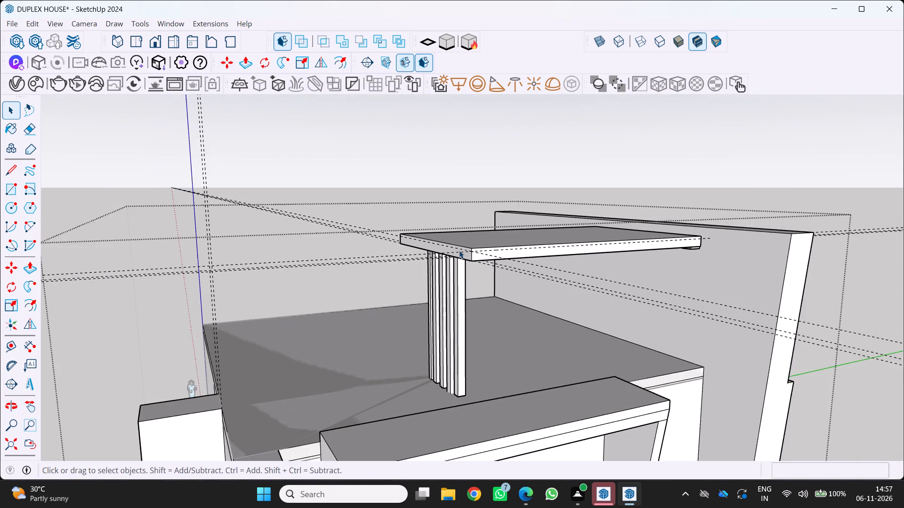
{"action": "middle_click", "coordinate": [381, 284]}
{"action": "scroll", "coordinate": [467, 227], "scroll_direction": "down", "scroll_amount": 6}
{"action": "middle_click_drag", "start_coordinate": [466, 230], "coordinate": [390, 280]}
{"action": "scroll", "coordinate": [390, 280], "scroll_direction": "up", "scroll_amount": 5}
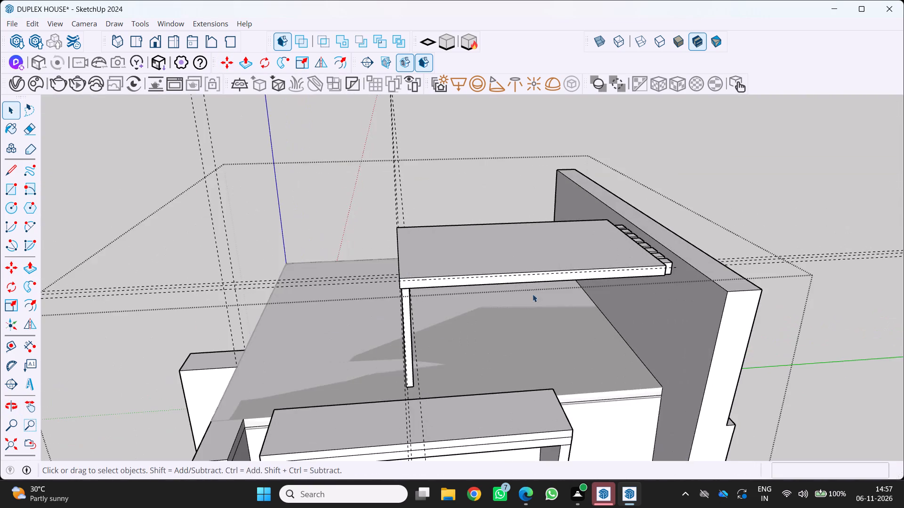
{"action": "scroll", "coordinate": [527, 268], "scroll_direction": "down", "scroll_amount": 6}
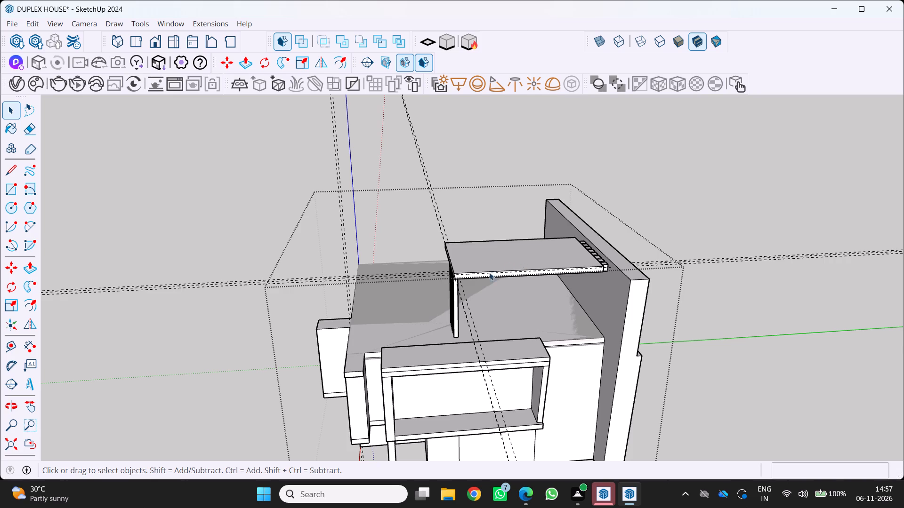
{"action": "scroll", "coordinate": [435, 284], "scroll_direction": "up", "scroll_amount": 4}
{"action": "middle_click_drag", "start_coordinate": [425, 290], "coordinate": [421, 242]}
{"action": "middle_click_drag", "start_coordinate": [431, 265], "coordinate": [498, 301]}
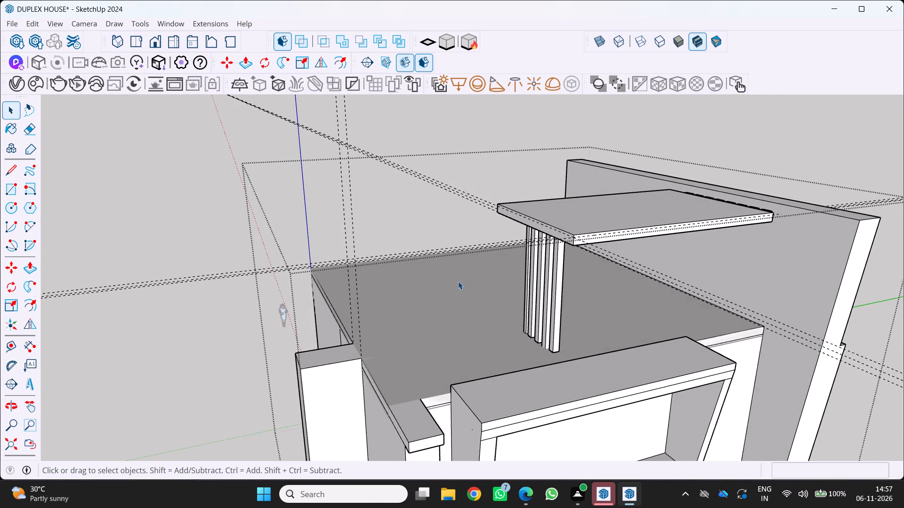
Draw a line about 16.65' long across the slab's short end face along its guide, ending at the corner guide intersection.
{"action": "key", "text": "l"}
{"action": "scroll", "coordinate": [469, 231], "scroll_direction": "up", "scroll_amount": 17}
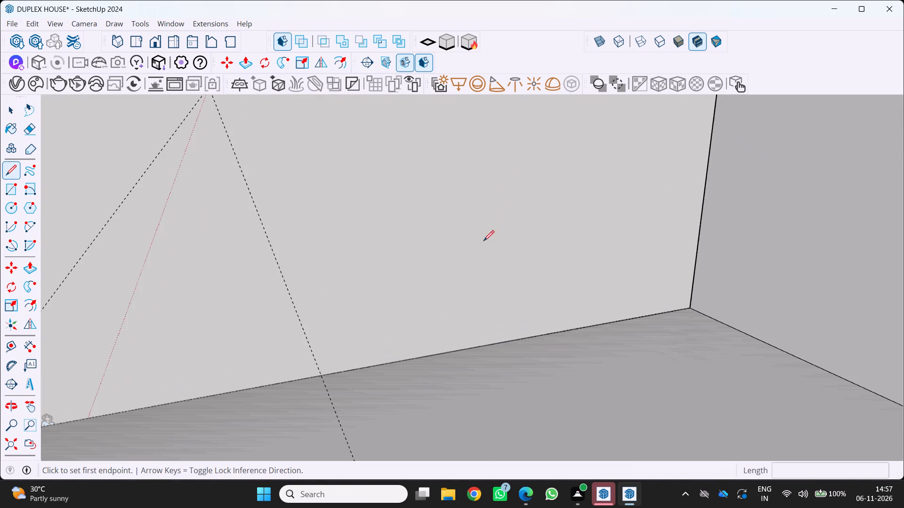
{"action": "scroll", "coordinate": [488, 238], "scroll_direction": "down", "scroll_amount": 5}
{"action": "scroll", "coordinate": [492, 255], "scroll_direction": "up", "scroll_amount": 3}
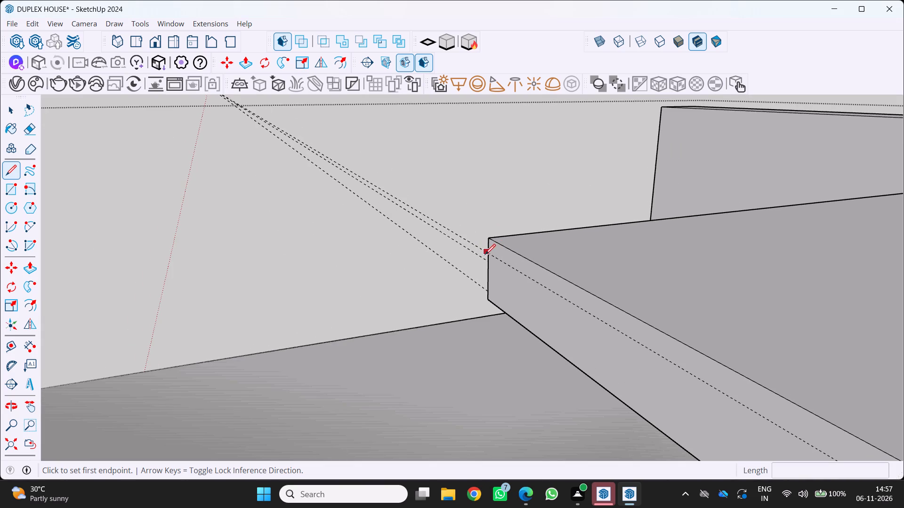
{"action": "left_click", "coordinate": [489, 251]}
{"action": "scroll", "coordinate": [497, 254], "scroll_direction": "down", "scroll_amount": 8}
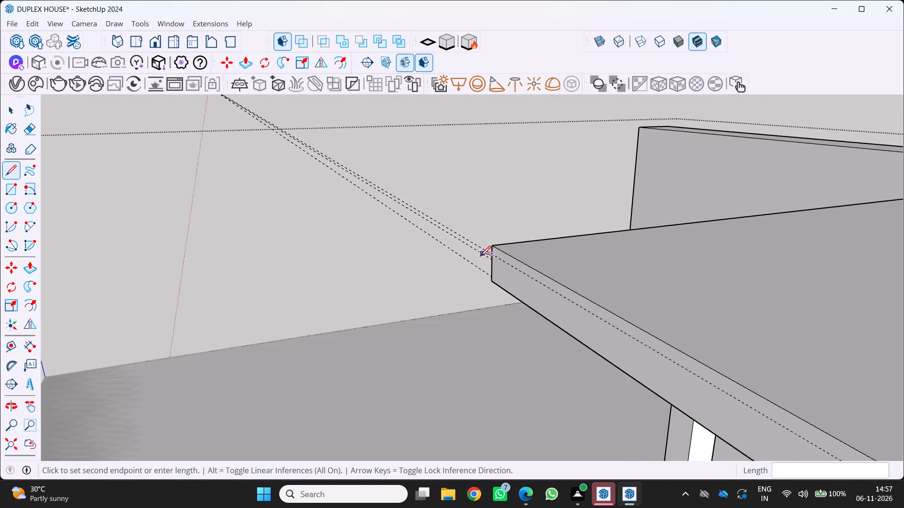
{"action": "scroll", "coordinate": [480, 256], "scroll_direction": "down", "scroll_amount": 9}
{"action": "scroll", "coordinate": [547, 287], "scroll_direction": "up", "scroll_amount": 9}
{"action": "scroll", "coordinate": [581, 349], "scroll_direction": "up", "scroll_amount": 3}
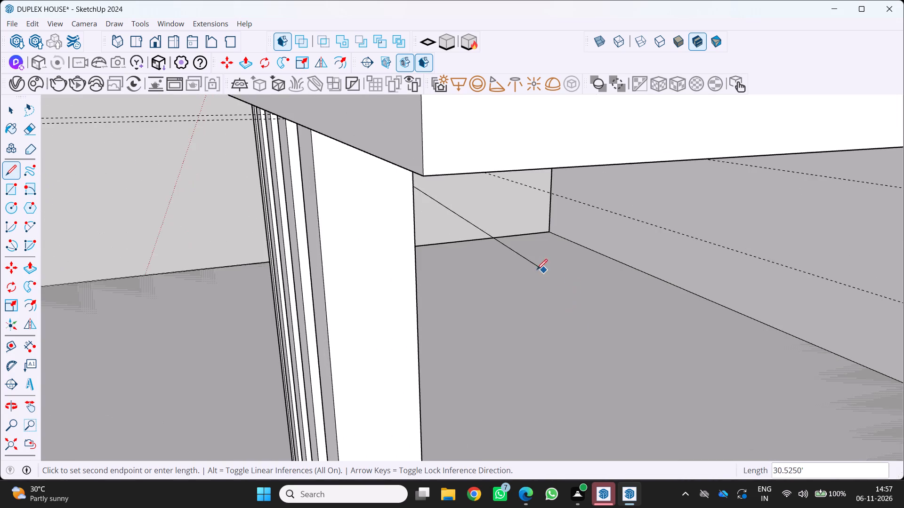
{"action": "scroll", "coordinate": [541, 278], "scroll_direction": "down", "scroll_amount": 5}
{"action": "scroll", "coordinate": [539, 260], "scroll_direction": "up", "scroll_amount": 5}
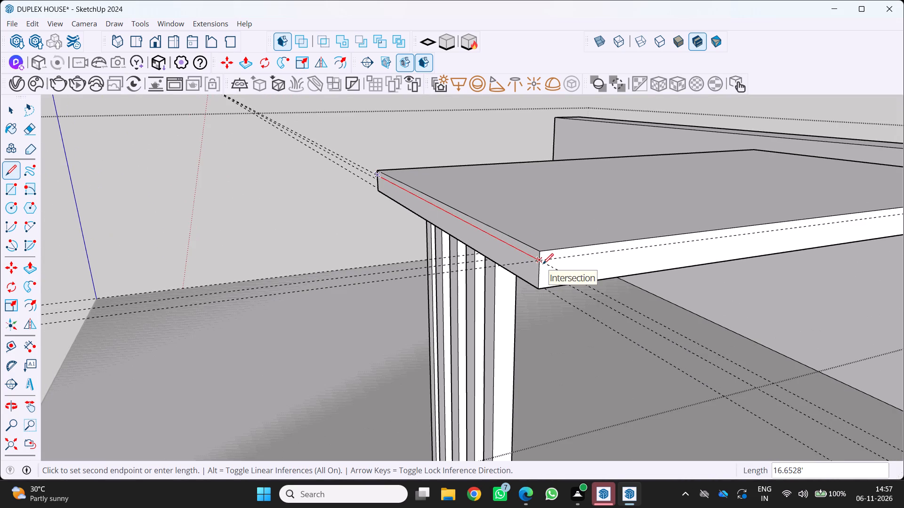
{"action": "left_click", "coordinate": [538, 263]}
Continue the line from the corner along the long side face's guide to the slab's far vertical edge and end the line.
{"action": "scroll", "coordinate": [553, 263], "scroll_direction": "down", "scroll_amount": 5}
{"action": "middle_click_drag", "start_coordinate": [548, 267], "coordinate": [489, 282]}
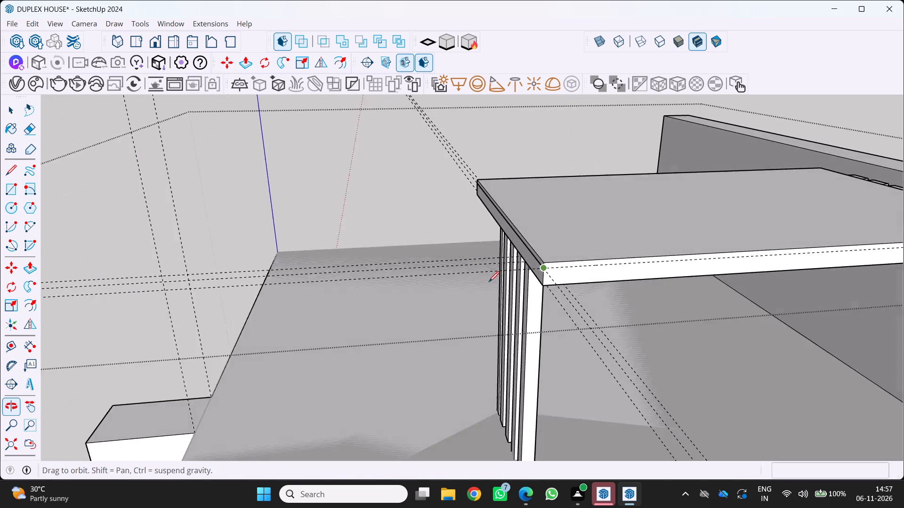
{"action": "scroll", "coordinate": [502, 278], "scroll_direction": "down", "scroll_amount": 5}
{"action": "scroll", "coordinate": [828, 252], "scroll_direction": "up", "scroll_amount": 2}
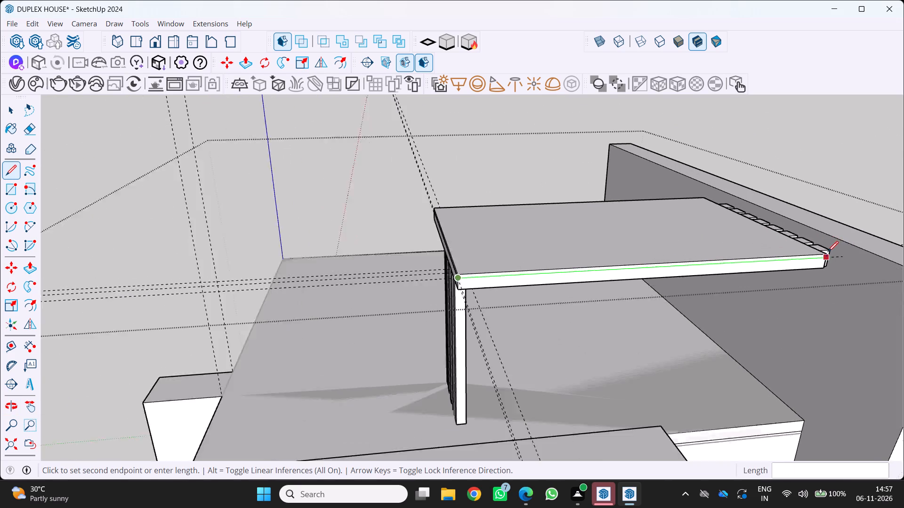
{"action": "scroll", "coordinate": [828, 252], "scroll_direction": "up", "scroll_amount": 6}
{"action": "left_click", "coordinate": [824, 256]}
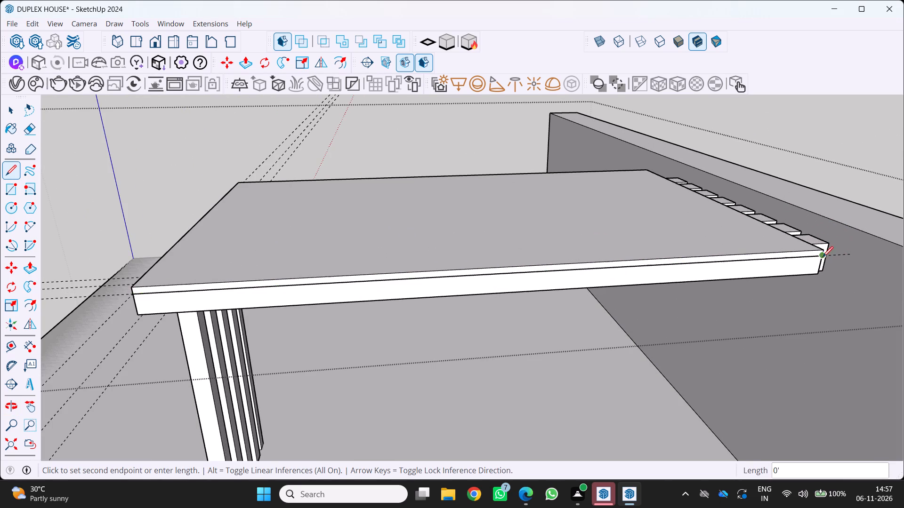
{"action": "scroll", "coordinate": [801, 266], "scroll_direction": "down", "scroll_amount": 5}
{"action": "scroll", "coordinate": [708, 295], "scroll_direction": "down", "scroll_amount": 1}
{"action": "middle_click_drag", "start_coordinate": [672, 308], "coordinate": [724, 299]}
{"action": "key", "text": "n"}
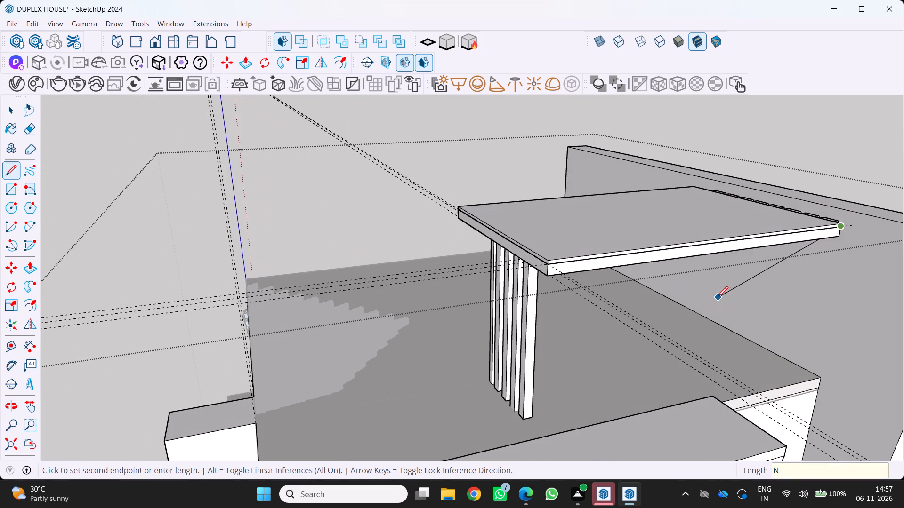
{"action": "key", "text": "space"}
Inspect the new edge lines around the slab's short end, corner and long side from different angles.
{"action": "scroll", "coordinate": [476, 294], "scroll_direction": "up", "scroll_amount": 1}
{"action": "middle_click_drag", "start_coordinate": [480, 294], "coordinate": [541, 299]}
{"action": "scroll", "coordinate": [657, 231], "scroll_direction": "up", "scroll_amount": 4}
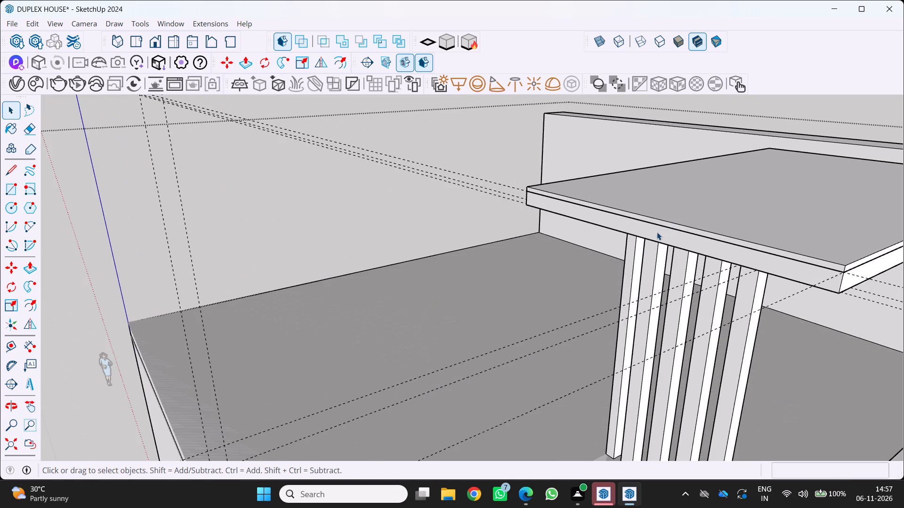
{"action": "middle_click_drag", "start_coordinate": [646, 235], "coordinate": [448, 255]}
{"action": "scroll", "coordinate": [452, 255], "scroll_direction": "up", "scroll_amount": 3, "text": "shift"}
{"action": "middle_click_drag", "start_coordinate": [589, 263], "coordinate": [507, 247]}
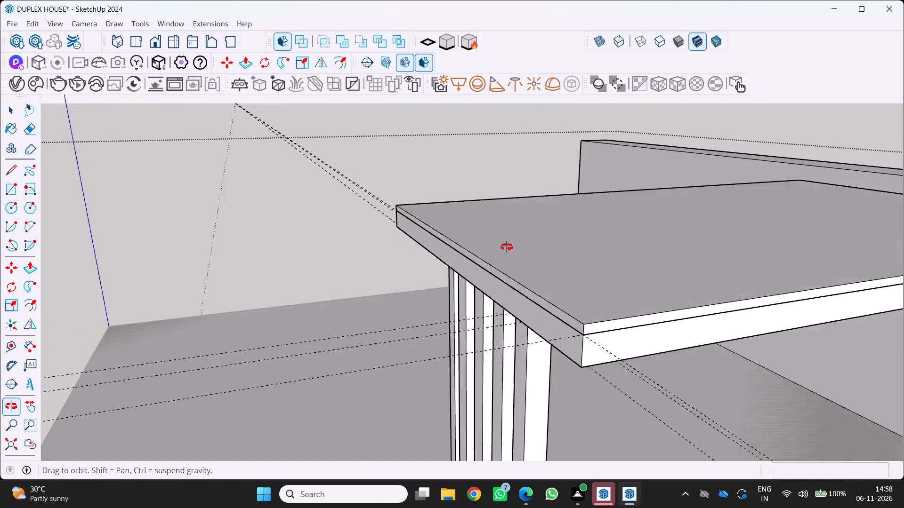
{"action": "middle_click_drag", "start_coordinate": [507, 247], "coordinate": [485, 246]}
{"action": "scroll", "coordinate": [490, 247], "scroll_direction": "up", "scroll_amount": 1}
{"action": "scroll", "coordinate": [482, 235], "scroll_direction": "down", "scroll_amount": 9}
{"action": "scroll", "coordinate": [535, 277], "scroll_direction": "up", "scroll_amount": 7}
{"action": "middle_click_drag", "start_coordinate": [507, 285], "coordinate": [537, 304]}
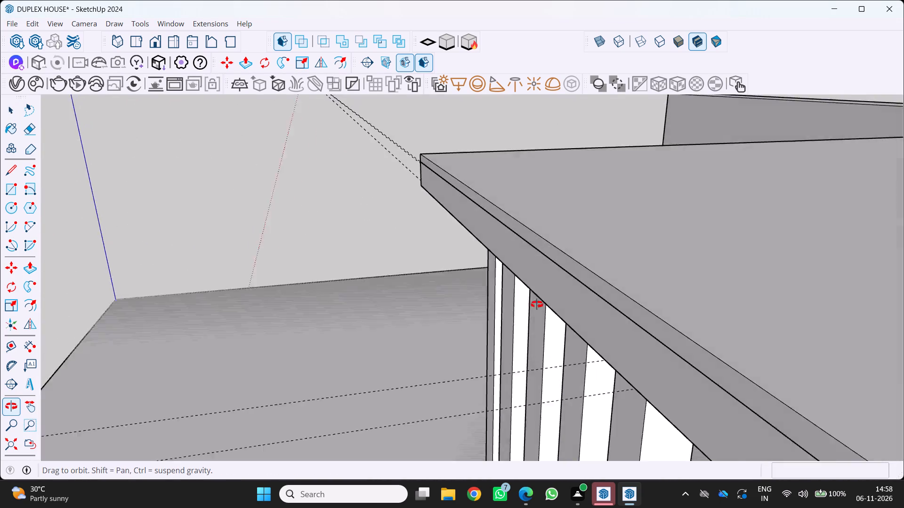
{"action": "middle_click_drag", "start_coordinate": [537, 304], "coordinate": [502, 291]}
{"action": "middle_click", "coordinate": [501, 291]}
{"action": "scroll", "coordinate": [497, 286], "scroll_direction": "down", "scroll_amount": 10}
{"action": "scroll", "coordinate": [468, 325], "scroll_direction": "down", "scroll_amount": 2}
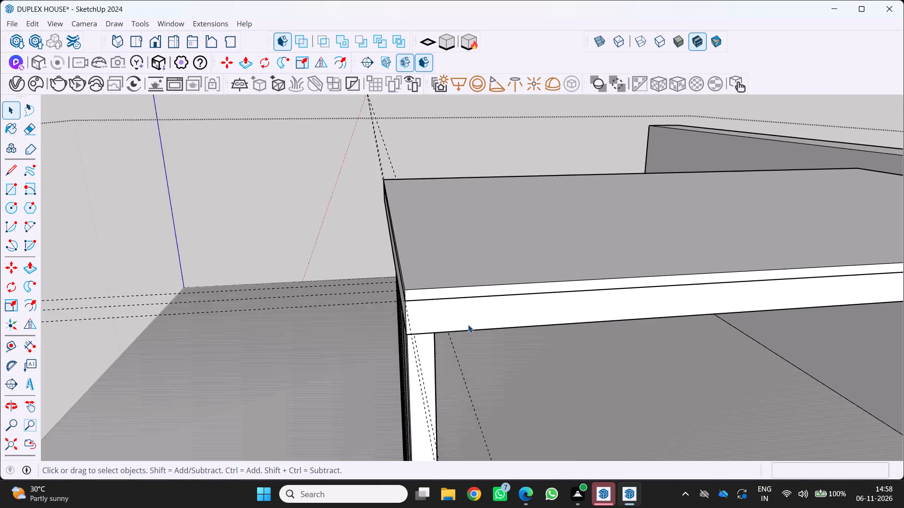
{"action": "middle_click_drag", "start_coordinate": [468, 325], "coordinate": [535, 302]}
{"action": "middle_click", "coordinate": [535, 302]}
{"action": "scroll", "coordinate": [484, 311], "scroll_direction": "down", "scroll_amount": 6}
{"action": "scroll", "coordinate": [439, 321], "scroll_direction": "up", "scroll_amount": 4}
{"action": "middle_click_drag", "start_coordinate": [435, 311], "coordinate": [460, 330]}
{"action": "middle_click", "coordinate": [460, 330]}
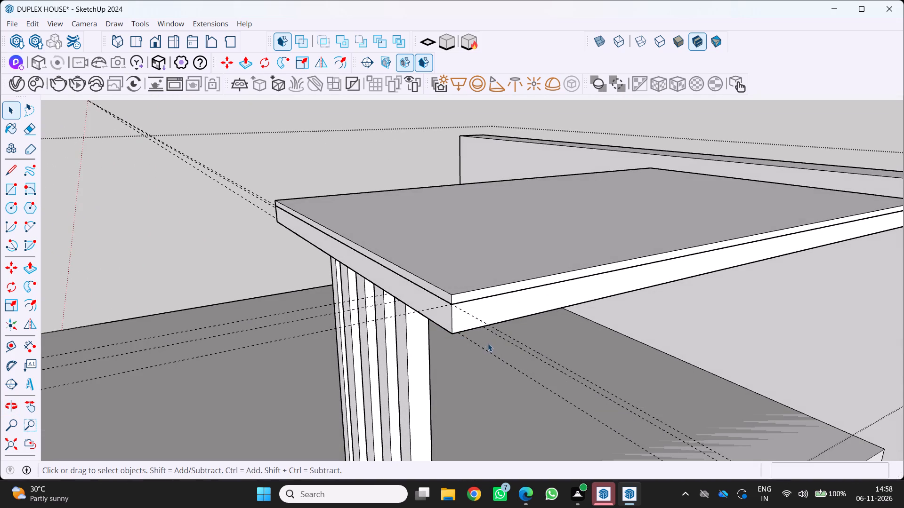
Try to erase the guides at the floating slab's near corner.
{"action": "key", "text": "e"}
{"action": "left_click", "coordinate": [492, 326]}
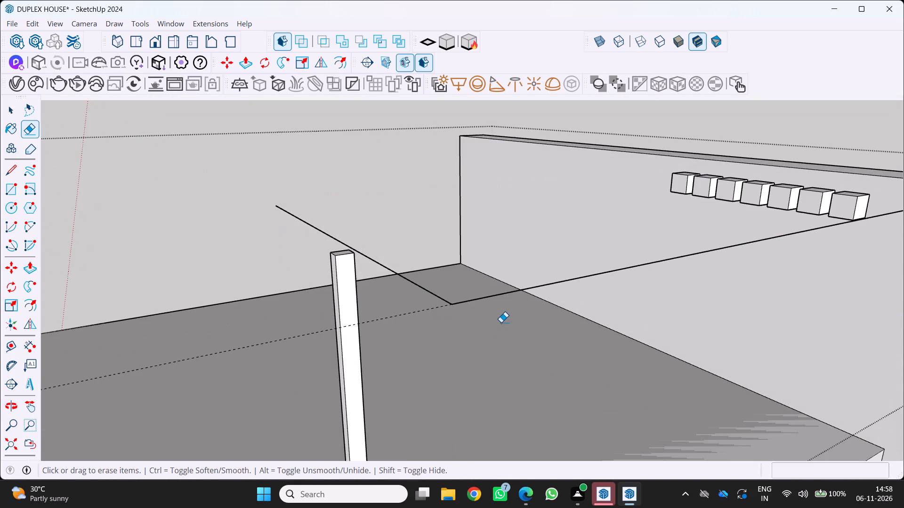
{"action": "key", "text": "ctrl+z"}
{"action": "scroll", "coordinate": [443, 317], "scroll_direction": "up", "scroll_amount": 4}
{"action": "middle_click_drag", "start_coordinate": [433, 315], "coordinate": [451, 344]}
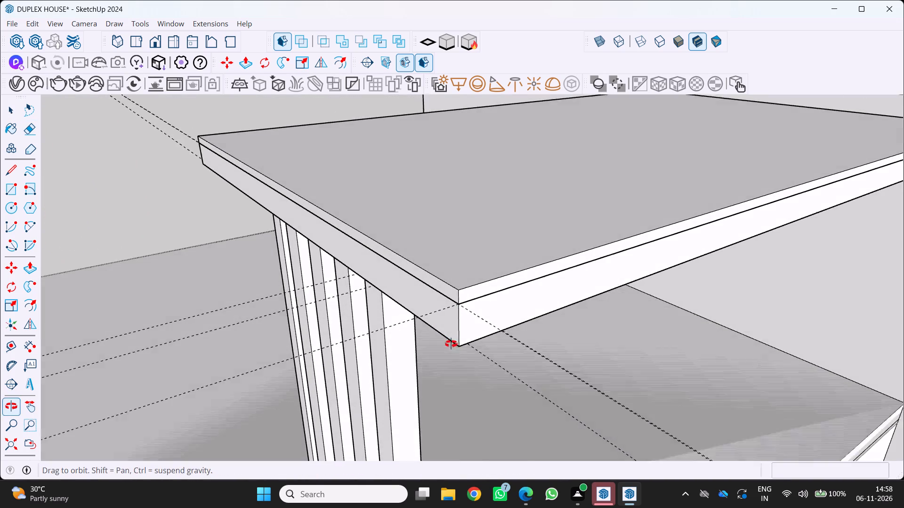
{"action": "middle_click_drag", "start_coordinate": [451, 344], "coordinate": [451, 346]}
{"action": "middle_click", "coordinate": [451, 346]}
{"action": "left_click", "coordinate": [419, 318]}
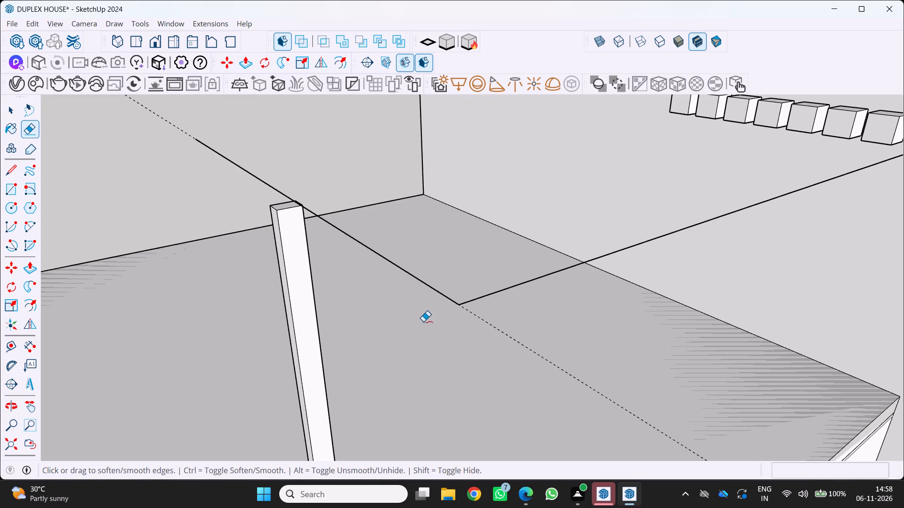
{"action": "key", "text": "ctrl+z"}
Erase the two guides that meet at the floating slab's near corner.
{"action": "scroll", "coordinate": [446, 310], "scroll_direction": "up", "scroll_amount": 4}
{"action": "middle_click_drag", "start_coordinate": [430, 314], "coordinate": [468, 341]}
{"action": "middle_click", "coordinate": [468, 340]}
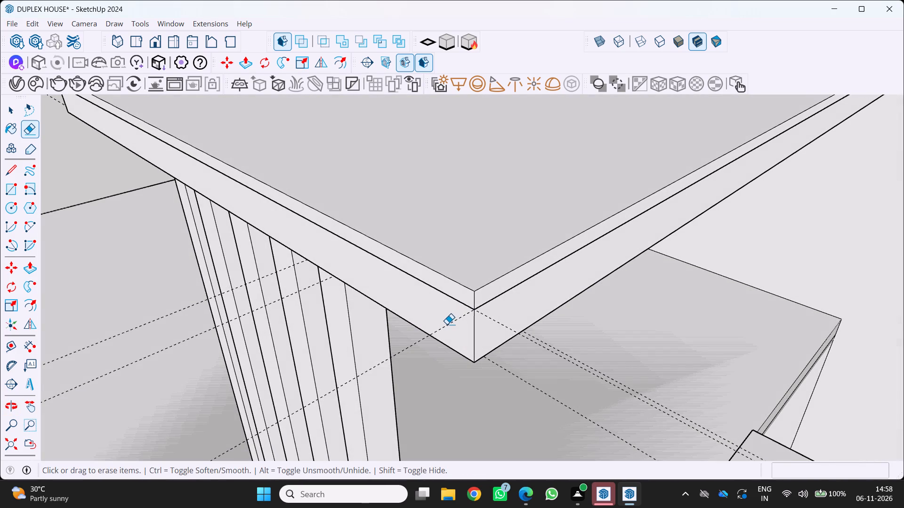
{"action": "left_click", "coordinate": [447, 324]}
{"action": "left_click", "coordinate": [487, 316]}
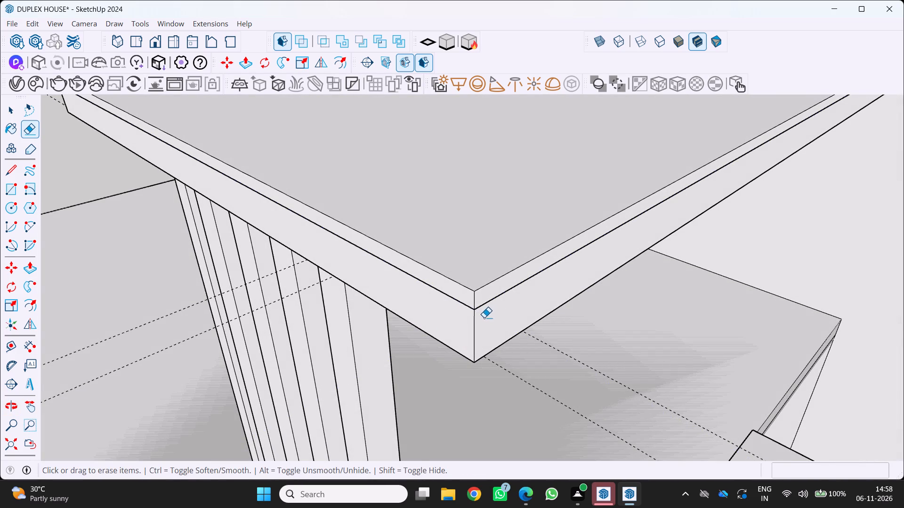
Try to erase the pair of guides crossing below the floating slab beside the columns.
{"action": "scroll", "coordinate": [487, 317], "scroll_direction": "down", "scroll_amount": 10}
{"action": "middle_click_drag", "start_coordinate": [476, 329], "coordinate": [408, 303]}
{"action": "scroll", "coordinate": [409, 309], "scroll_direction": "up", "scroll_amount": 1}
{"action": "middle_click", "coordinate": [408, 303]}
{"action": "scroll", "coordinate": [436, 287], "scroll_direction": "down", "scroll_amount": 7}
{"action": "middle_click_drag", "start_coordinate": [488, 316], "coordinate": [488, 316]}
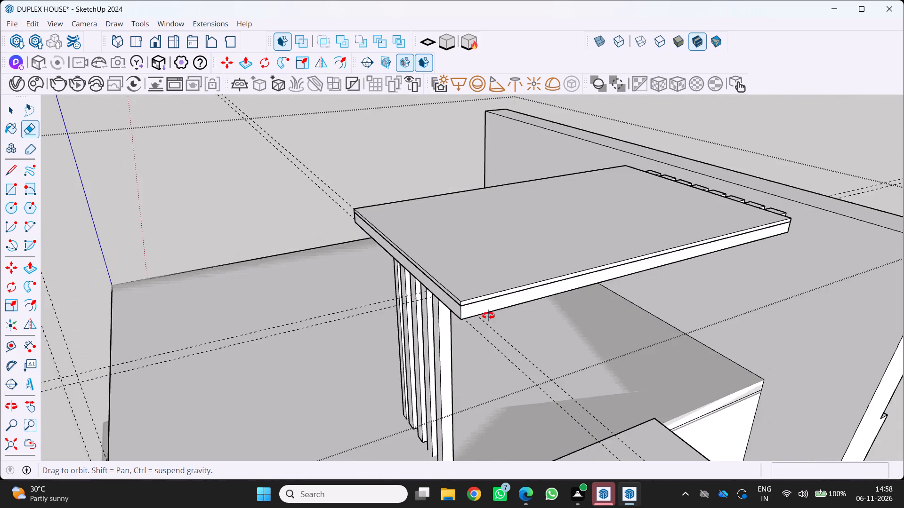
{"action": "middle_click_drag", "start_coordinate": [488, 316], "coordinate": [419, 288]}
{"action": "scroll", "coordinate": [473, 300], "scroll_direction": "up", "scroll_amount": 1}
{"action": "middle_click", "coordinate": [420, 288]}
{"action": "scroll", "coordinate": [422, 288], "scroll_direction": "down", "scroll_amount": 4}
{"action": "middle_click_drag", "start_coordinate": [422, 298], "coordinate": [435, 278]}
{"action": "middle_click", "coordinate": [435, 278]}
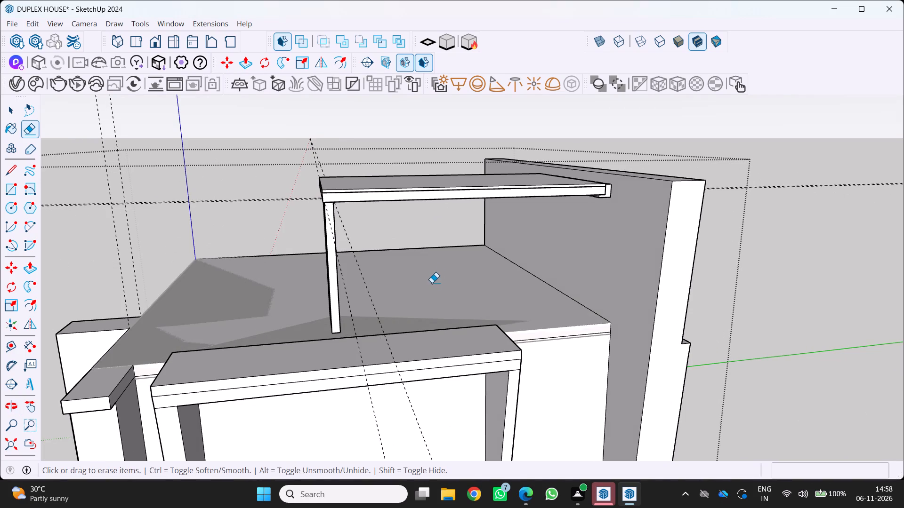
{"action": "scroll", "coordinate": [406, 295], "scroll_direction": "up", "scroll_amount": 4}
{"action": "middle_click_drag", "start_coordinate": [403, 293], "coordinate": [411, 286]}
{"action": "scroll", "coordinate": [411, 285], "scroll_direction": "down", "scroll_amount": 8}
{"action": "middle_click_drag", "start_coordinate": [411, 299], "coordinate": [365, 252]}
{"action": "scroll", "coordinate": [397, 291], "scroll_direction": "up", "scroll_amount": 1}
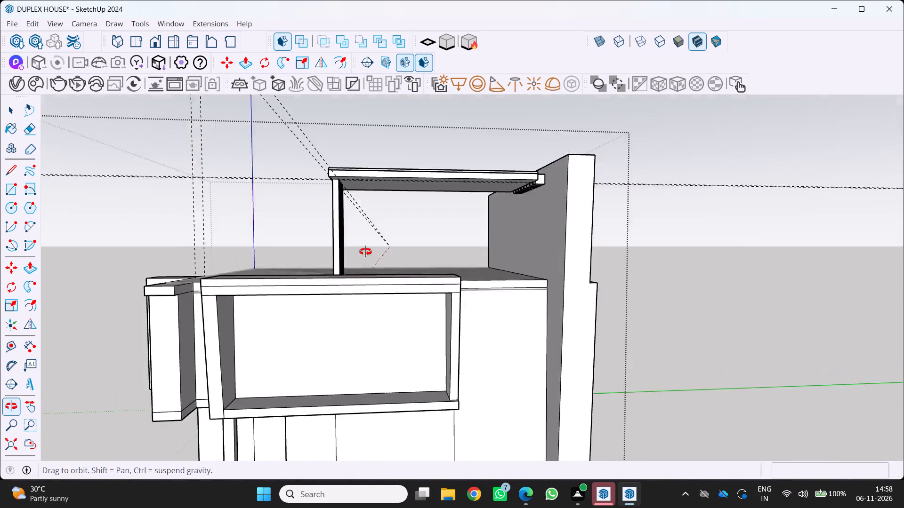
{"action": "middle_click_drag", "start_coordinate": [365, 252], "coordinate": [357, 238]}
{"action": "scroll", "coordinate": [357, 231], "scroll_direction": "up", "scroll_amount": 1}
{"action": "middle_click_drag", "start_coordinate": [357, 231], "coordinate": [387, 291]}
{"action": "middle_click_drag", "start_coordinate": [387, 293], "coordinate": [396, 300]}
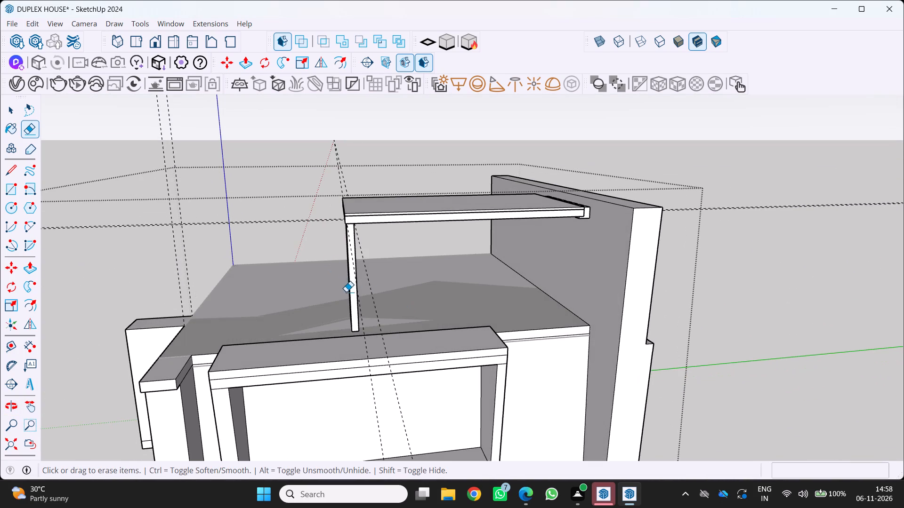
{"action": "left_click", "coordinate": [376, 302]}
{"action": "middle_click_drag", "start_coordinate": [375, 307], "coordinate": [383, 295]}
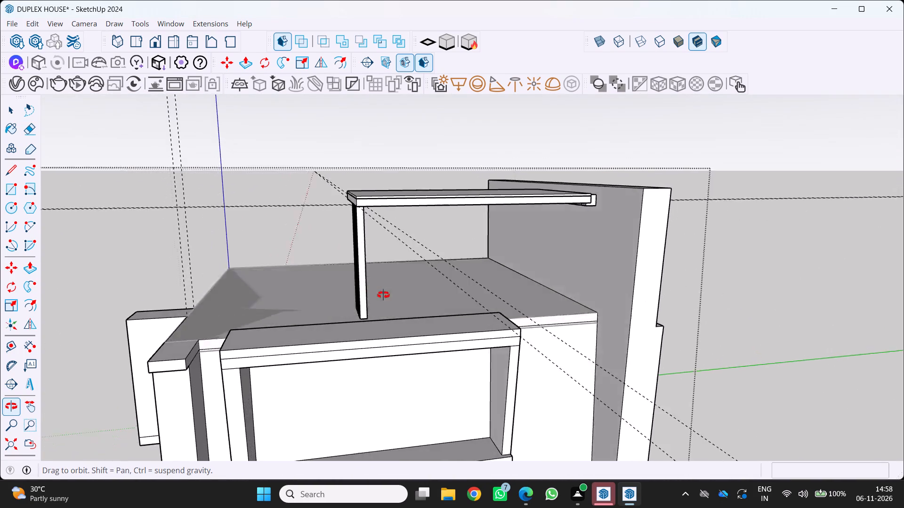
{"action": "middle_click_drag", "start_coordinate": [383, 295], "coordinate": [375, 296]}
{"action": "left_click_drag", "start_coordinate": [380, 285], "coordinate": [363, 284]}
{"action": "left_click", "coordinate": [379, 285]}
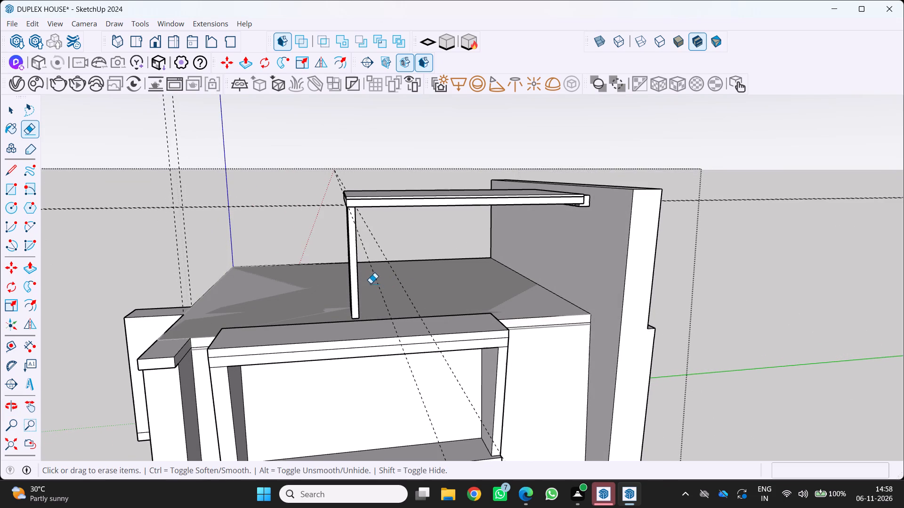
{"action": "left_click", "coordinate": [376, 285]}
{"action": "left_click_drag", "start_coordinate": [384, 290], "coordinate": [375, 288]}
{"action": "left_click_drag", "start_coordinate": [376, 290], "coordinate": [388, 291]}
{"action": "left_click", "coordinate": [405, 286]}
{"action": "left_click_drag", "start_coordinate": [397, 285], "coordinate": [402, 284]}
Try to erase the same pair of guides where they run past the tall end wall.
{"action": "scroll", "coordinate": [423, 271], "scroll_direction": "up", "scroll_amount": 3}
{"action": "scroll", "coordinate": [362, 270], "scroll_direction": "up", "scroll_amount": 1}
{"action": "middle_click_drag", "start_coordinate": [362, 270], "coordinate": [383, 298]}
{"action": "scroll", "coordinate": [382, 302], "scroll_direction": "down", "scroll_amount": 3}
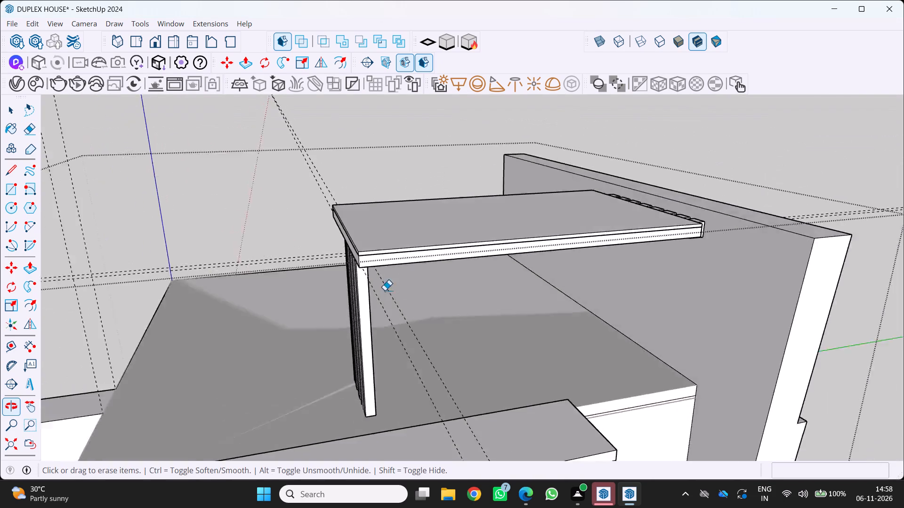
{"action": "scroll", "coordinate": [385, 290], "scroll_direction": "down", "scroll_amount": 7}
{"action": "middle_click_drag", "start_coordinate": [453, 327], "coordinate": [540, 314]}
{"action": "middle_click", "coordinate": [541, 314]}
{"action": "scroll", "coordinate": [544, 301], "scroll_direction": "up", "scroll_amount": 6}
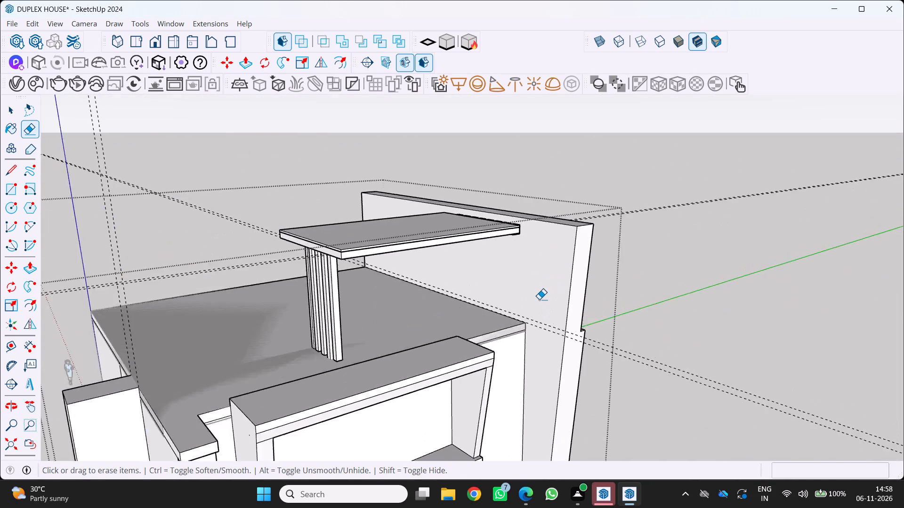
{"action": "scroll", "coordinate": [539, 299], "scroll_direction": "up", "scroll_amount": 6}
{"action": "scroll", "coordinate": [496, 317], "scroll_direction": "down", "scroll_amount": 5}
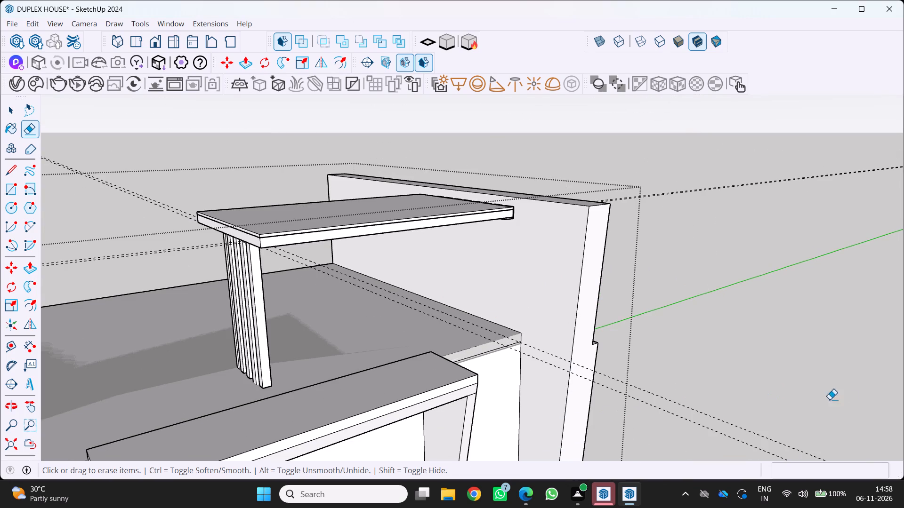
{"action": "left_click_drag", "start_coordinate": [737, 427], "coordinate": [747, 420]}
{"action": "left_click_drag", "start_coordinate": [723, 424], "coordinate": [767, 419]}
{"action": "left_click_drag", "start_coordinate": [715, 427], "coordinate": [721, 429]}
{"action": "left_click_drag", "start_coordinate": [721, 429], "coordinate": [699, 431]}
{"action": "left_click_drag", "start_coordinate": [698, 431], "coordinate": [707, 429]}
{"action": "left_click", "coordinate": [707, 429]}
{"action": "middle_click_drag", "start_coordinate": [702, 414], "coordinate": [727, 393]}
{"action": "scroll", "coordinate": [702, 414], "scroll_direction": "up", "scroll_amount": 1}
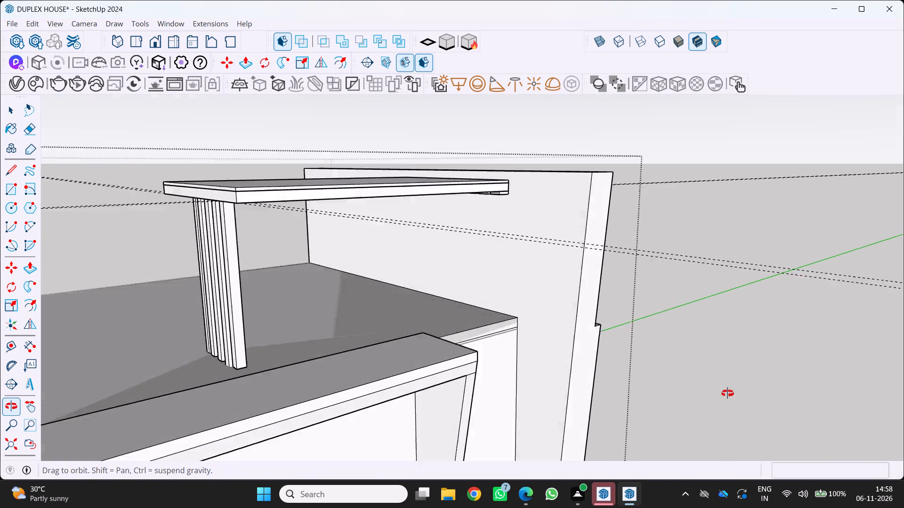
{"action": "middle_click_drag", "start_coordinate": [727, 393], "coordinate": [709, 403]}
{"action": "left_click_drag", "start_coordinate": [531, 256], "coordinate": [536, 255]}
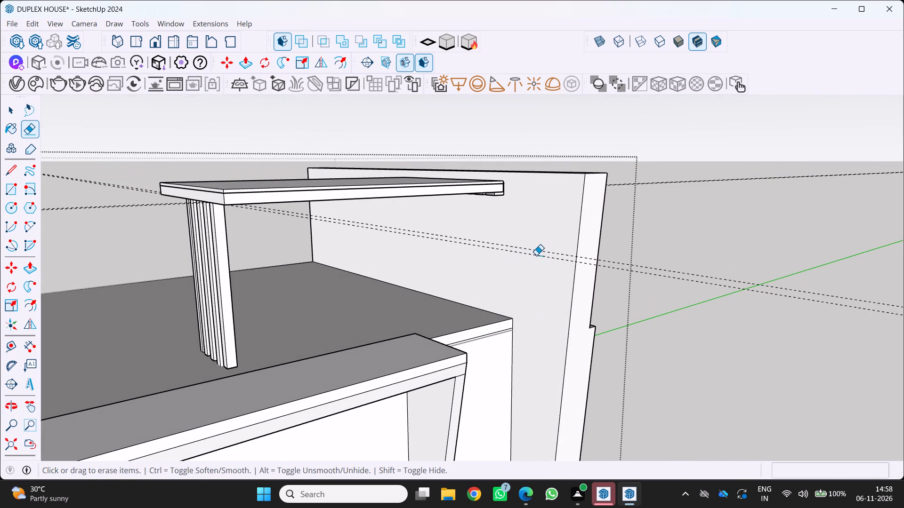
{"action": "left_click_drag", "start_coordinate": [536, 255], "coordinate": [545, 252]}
Delete all remaining guide lines from the model at once.
{"action": "scroll", "coordinate": [543, 257], "scroll_direction": "down", "scroll_amount": 9}
{"action": "middle_click_drag", "start_coordinate": [529, 270], "coordinate": [498, 287]}
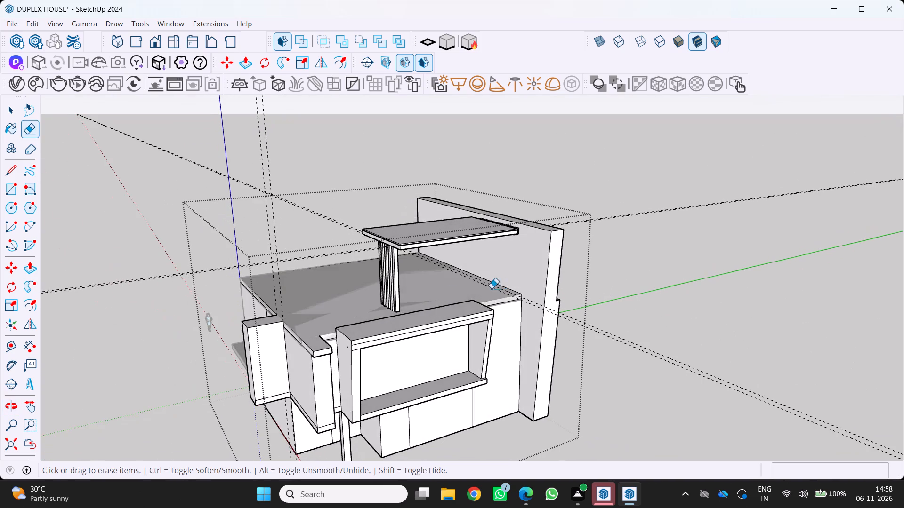
{"action": "scroll", "coordinate": [412, 300], "scroll_direction": "down", "scroll_amount": 5}
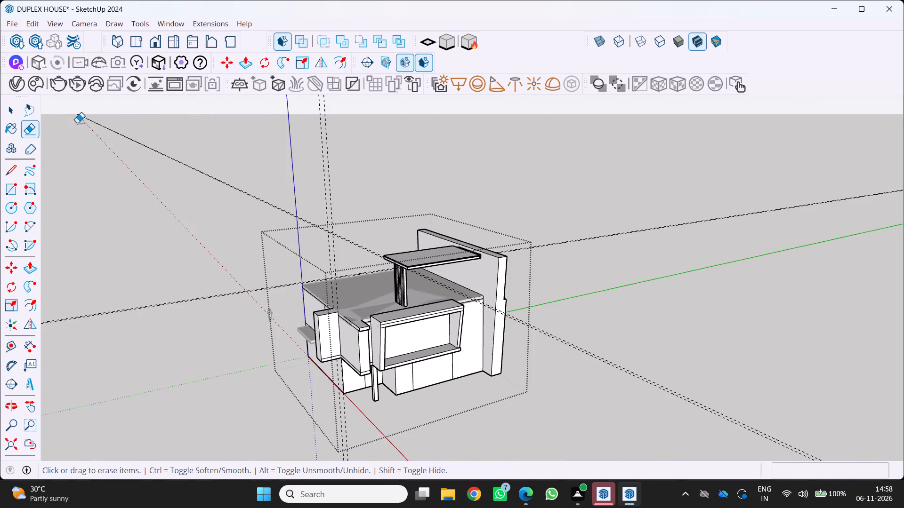
{"action": "left_click", "coordinate": [27, 19]}
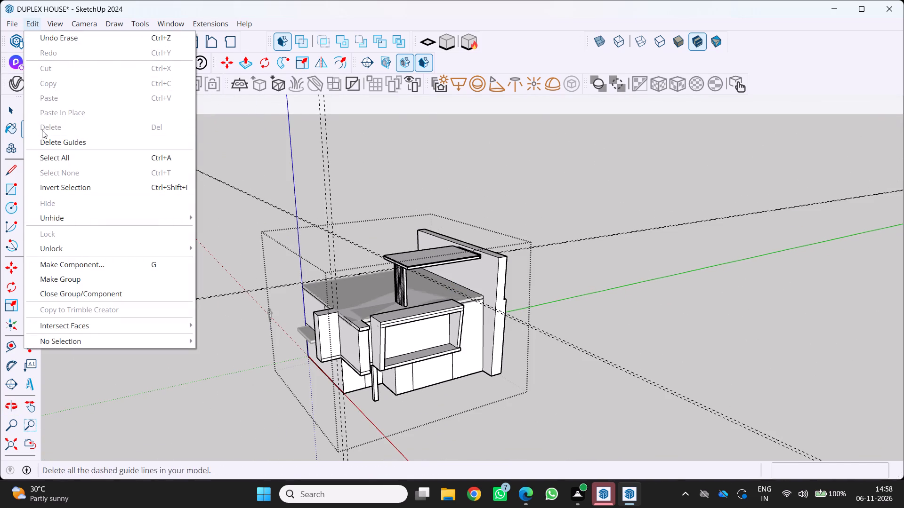
{"action": "left_click", "coordinate": [41, 144]}
Examine the floating slab, its columns and the house from several sides.
{"action": "middle_click_drag", "start_coordinate": [180, 230], "coordinate": [79, 222]}
{"action": "scroll", "coordinate": [208, 198], "scroll_direction": "up", "scroll_amount": 5}
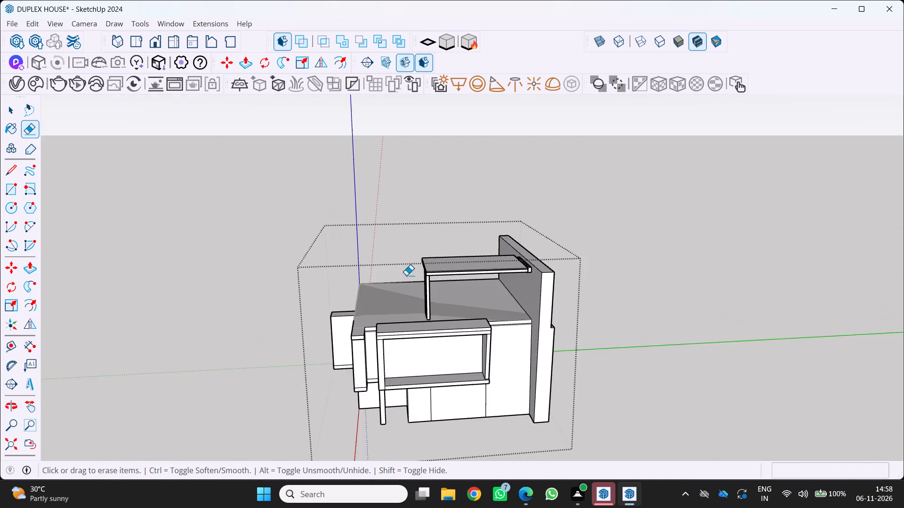
{"action": "scroll", "coordinate": [406, 275], "scroll_direction": "up", "scroll_amount": 6}
{"action": "middle_click_drag", "start_coordinate": [421, 295], "coordinate": [490, 261]}
{"action": "middle_click", "coordinate": [490, 259]}
{"action": "middle_click_drag", "start_coordinate": [492, 256], "coordinate": [496, 248]}
{"action": "scroll", "coordinate": [517, 230], "scroll_direction": "up", "scroll_amount": 9}
{"action": "middle_click_drag", "start_coordinate": [482, 253], "coordinate": [538, 251]}
{"action": "scroll", "coordinate": [493, 237], "scroll_direction": "down", "scroll_amount": 6}
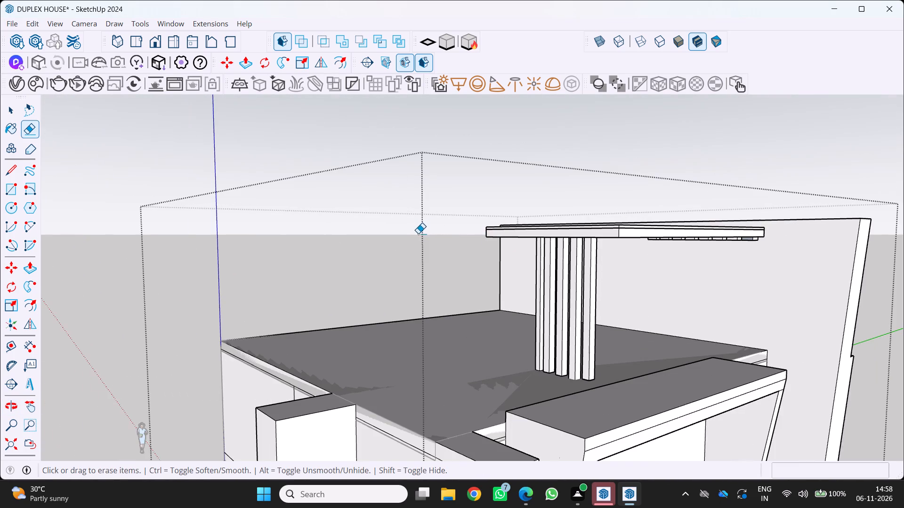
{"action": "middle_click_drag", "start_coordinate": [414, 236], "coordinate": [412, 300], "text": "shift"}
{"action": "scroll", "coordinate": [412, 303], "scroll_direction": "down", "scroll_amount": 10, "text": "shift"}
{"action": "middle_click_drag", "start_coordinate": [413, 297], "coordinate": [413, 293], "text": "shift"}
{"action": "scroll", "coordinate": [404, 297], "scroll_direction": "up", "scroll_amount": 1, "text": "shift"}
{"action": "middle_click_drag", "start_coordinate": [414, 303], "coordinate": [482, 294], "text": "shift"}
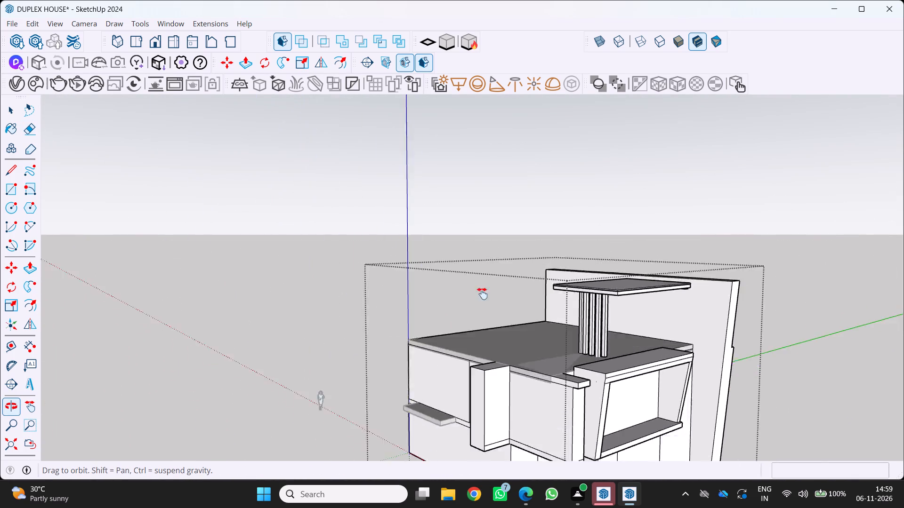
{"action": "middle_click_drag", "start_coordinate": [482, 294], "coordinate": [320, 237], "text": "shift"}
{"action": "scroll", "coordinate": [327, 242], "scroll_direction": "down", "scroll_amount": 9, "text": "shift"}
{"action": "middle_click_drag", "start_coordinate": [250, 232], "coordinate": [486, 282]}
{"action": "middle_click", "coordinate": [487, 276]}
Push/pull the side face of the end column under the slab by about 0.12'.
{"action": "scroll", "coordinate": [387, 284], "scroll_direction": "up", "scroll_amount": 10}
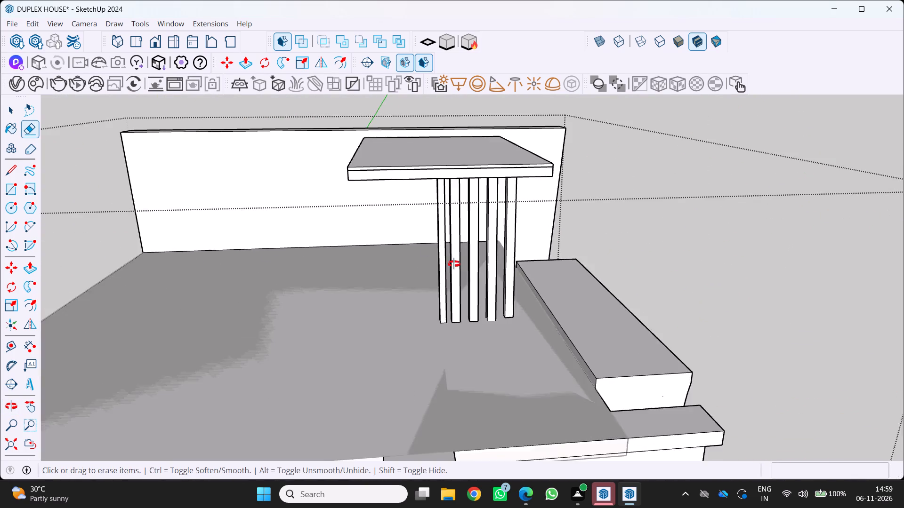
{"action": "middle_click_drag", "start_coordinate": [454, 264], "coordinate": [540, 258]}
{"action": "scroll", "coordinate": [533, 264], "scroll_direction": "up", "scroll_amount": 9}
{"action": "middle_click_drag", "start_coordinate": [459, 191], "coordinate": [458, 204]}
{"action": "middle_click", "coordinate": [458, 204]}
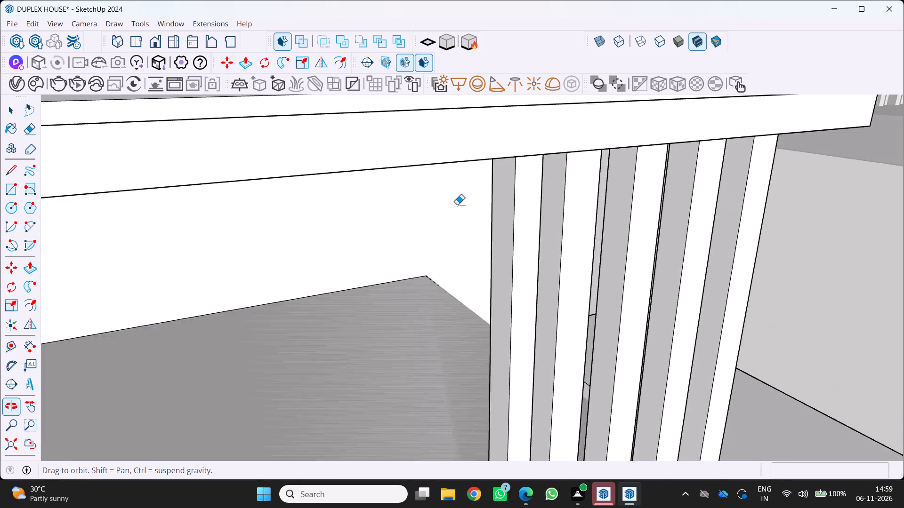
{"action": "scroll", "coordinate": [457, 205], "scroll_direction": "down", "scroll_amount": 4}
{"action": "scroll", "coordinate": [468, 220], "scroll_direction": "up", "scroll_amount": 2}
{"action": "key", "text": "p"}
{"action": "scroll", "coordinate": [463, 226], "scroll_direction": "up", "scroll_amount": 2}
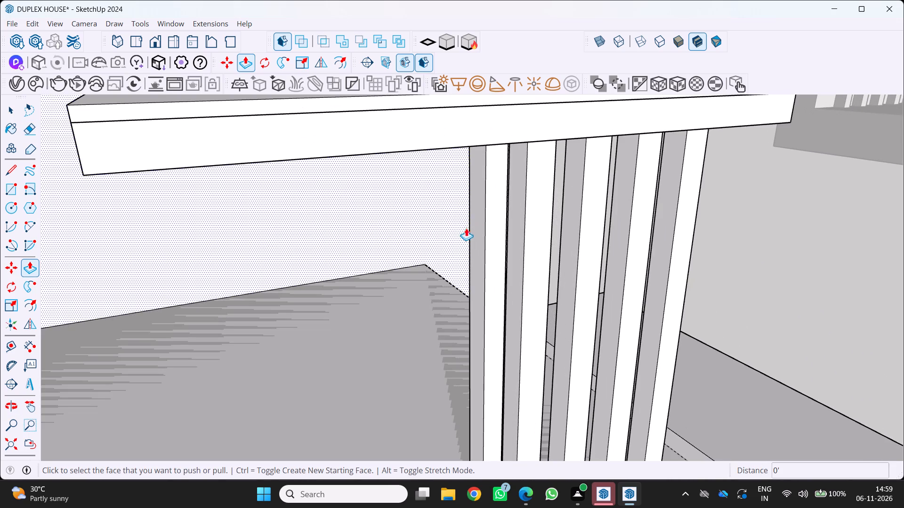
{"action": "left_click_drag", "start_coordinate": [473, 235], "coordinate": [468, 235]}
Examine the slab's split edges, its underside and the column row from above, below and the ends.
{"action": "scroll", "coordinate": [464, 235], "scroll_direction": "down", "scroll_amount": 11}
{"action": "middle_click_drag", "start_coordinate": [412, 247], "coordinate": [304, 265]}
{"action": "scroll", "coordinate": [315, 264], "scroll_direction": "down", "scroll_amount": 1}
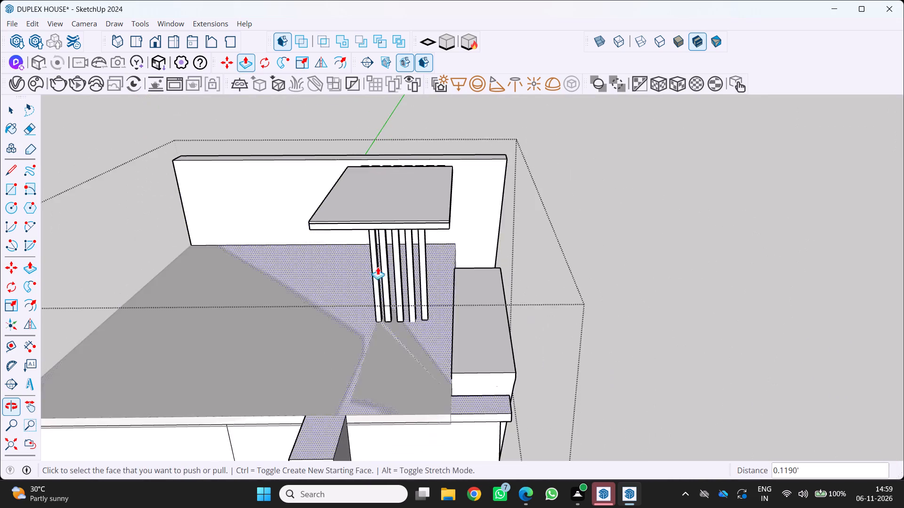
{"action": "middle_click_drag", "start_coordinate": [390, 270], "coordinate": [227, 289]}
{"action": "scroll", "coordinate": [353, 242], "scroll_direction": "down", "scroll_amount": 5}
{"action": "middle_click_drag", "start_coordinate": [342, 252], "coordinate": [227, 246]}
{"action": "scroll", "coordinate": [340, 251], "scroll_direction": "up", "scroll_amount": 1}
{"action": "scroll", "coordinate": [352, 201], "scroll_direction": "up", "scroll_amount": 8}
{"action": "middle_click_drag", "start_coordinate": [405, 246], "coordinate": [378, 254]}
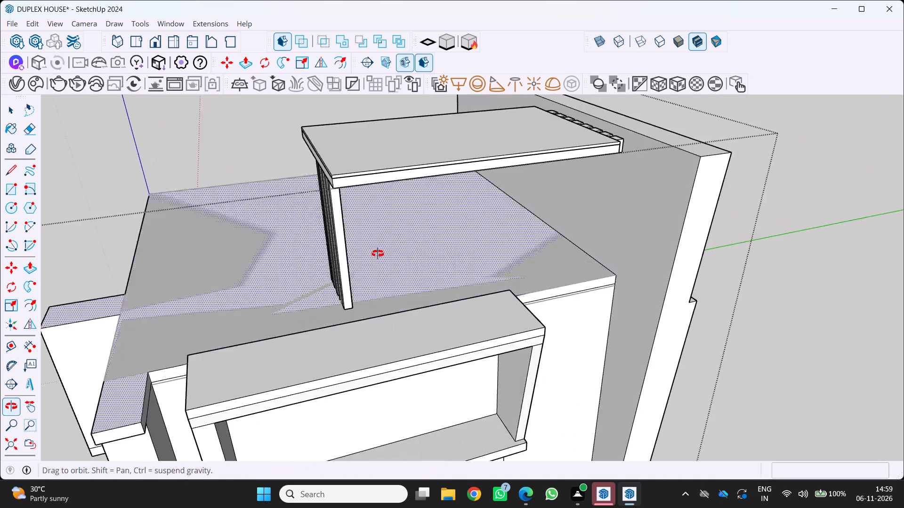
{"action": "middle_click_drag", "start_coordinate": [378, 254], "coordinate": [307, 262]}
{"action": "scroll", "coordinate": [363, 255], "scroll_direction": "up", "scroll_amount": 1}
{"action": "scroll", "coordinate": [315, 215], "scroll_direction": "up", "scroll_amount": 4}
{"action": "middle_click_drag", "start_coordinate": [259, 180], "coordinate": [348, 224]}
{"action": "middle_click", "coordinate": [349, 224]}
{"action": "scroll", "coordinate": [341, 237], "scroll_direction": "down", "scroll_amount": 5}
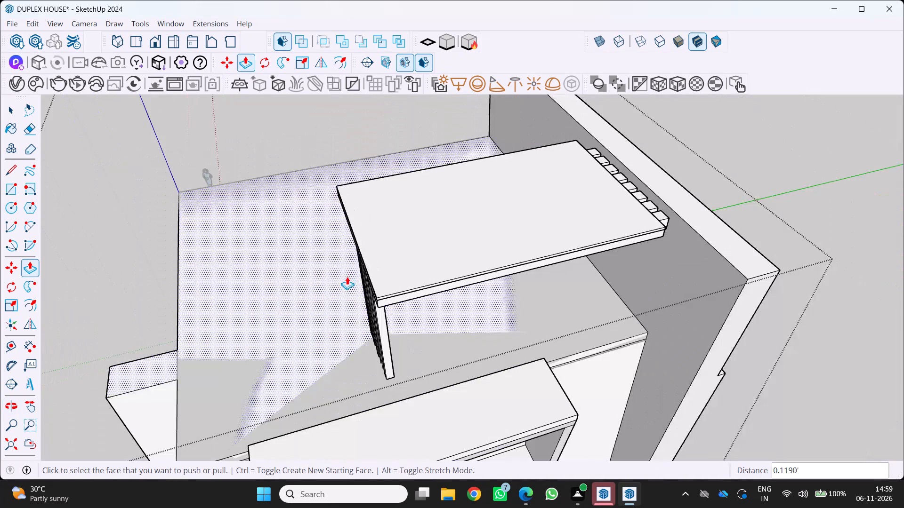
{"action": "middle_click_drag", "start_coordinate": [346, 285], "coordinate": [281, 271], "text": "shift"}
{"action": "scroll", "coordinate": [274, 278], "scroll_direction": "down", "scroll_amount": 10, "text": "shift"}
{"action": "middle_click_drag", "start_coordinate": [308, 283], "coordinate": [287, 183]}
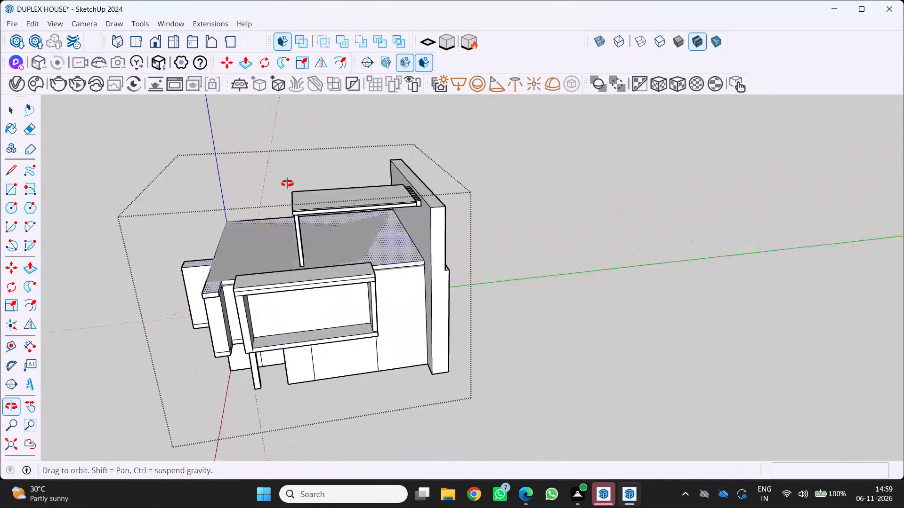
{"action": "middle_click_drag", "start_coordinate": [287, 183], "coordinate": [284, 162]}
{"action": "scroll", "coordinate": [286, 168], "scroll_direction": "up", "scroll_amount": 5}
{"action": "middle_click", "coordinate": [284, 162]}
{"action": "middle_click_drag", "start_coordinate": [288, 196], "coordinate": [281, 154]}
{"action": "scroll", "coordinate": [289, 188], "scroll_direction": "up", "scroll_amount": 8}
{"action": "middle_click_drag", "start_coordinate": [280, 151], "coordinate": [280, 147]}
{"action": "middle_click_drag", "start_coordinate": [304, 160], "coordinate": [290, 145]}
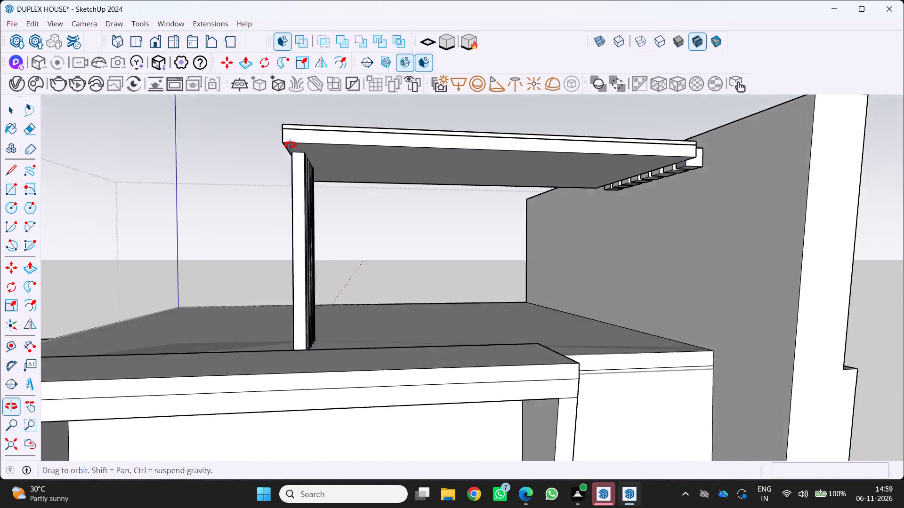
{"action": "middle_click_drag", "start_coordinate": [290, 145], "coordinate": [288, 141]}
{"action": "scroll", "coordinate": [288, 142], "scroll_direction": "up", "scroll_amount": 4}
{"action": "middle_click_drag", "start_coordinate": [297, 140], "coordinate": [312, 154]}
{"action": "scroll", "coordinate": [288, 176], "scroll_direction": "down", "scroll_amount": 6}
{"action": "middle_click_drag", "start_coordinate": [302, 209], "coordinate": [288, 193]}
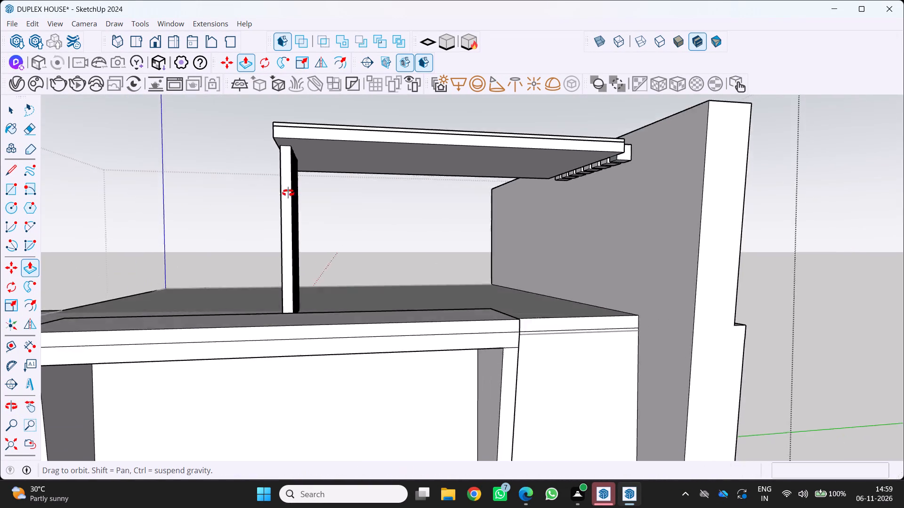
{"action": "middle_click_drag", "start_coordinate": [288, 193], "coordinate": [235, 207]}
{"action": "scroll", "coordinate": [282, 193], "scroll_direction": "up", "scroll_amount": 1}
{"action": "scroll", "coordinate": [236, 203], "scroll_direction": "down", "scroll_amount": 4}
{"action": "scroll", "coordinate": [183, 167], "scroll_direction": "up", "scroll_amount": 5}
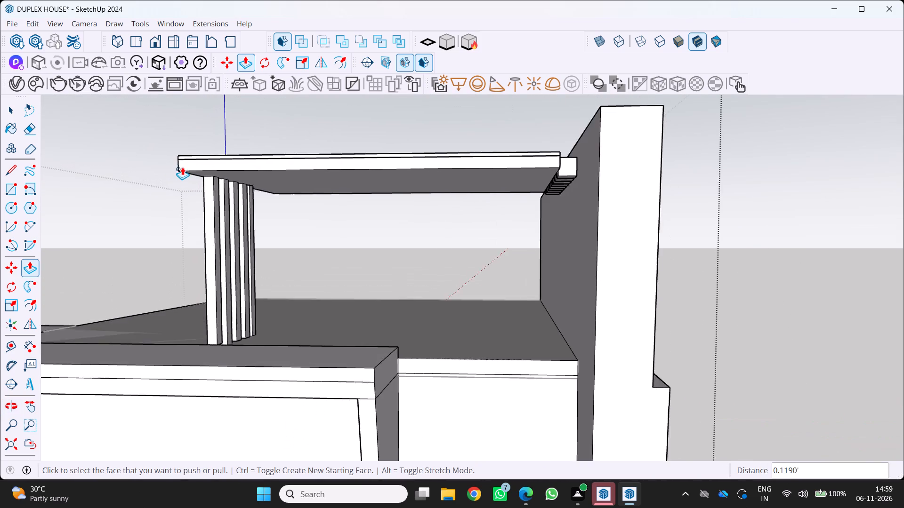
Place a guide line on the slab's underside, 1'6" in from its bottom edge on the column side.
{"action": "scroll", "coordinate": [182, 168], "scroll_direction": "up", "scroll_amount": 11}
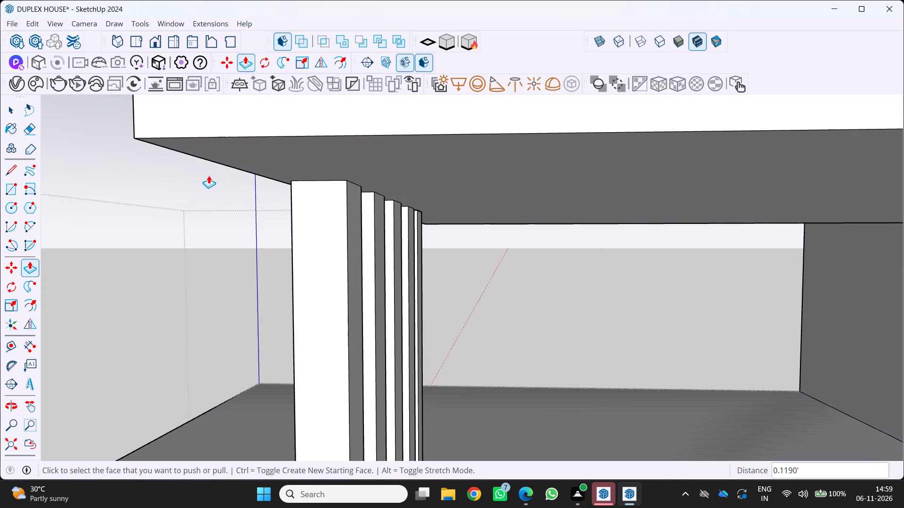
{"action": "scroll", "coordinate": [209, 175], "scroll_direction": "down", "scroll_amount": 4}
{"action": "scroll", "coordinate": [213, 180], "scroll_direction": "up", "scroll_amount": 1}
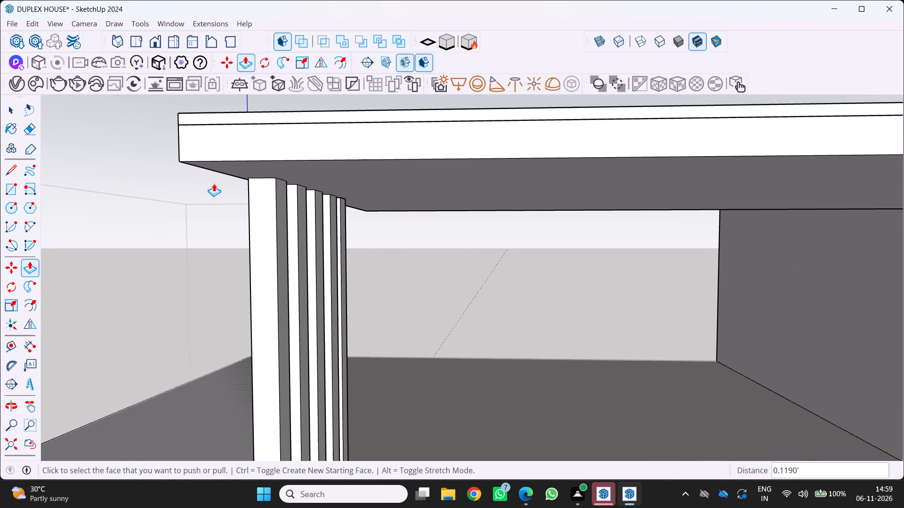
{"action": "key", "text": "t"}
{"action": "left_click", "coordinate": [210, 171]}
{"action": "scroll", "coordinate": [262, 178], "scroll_direction": "up", "scroll_amount": 2}
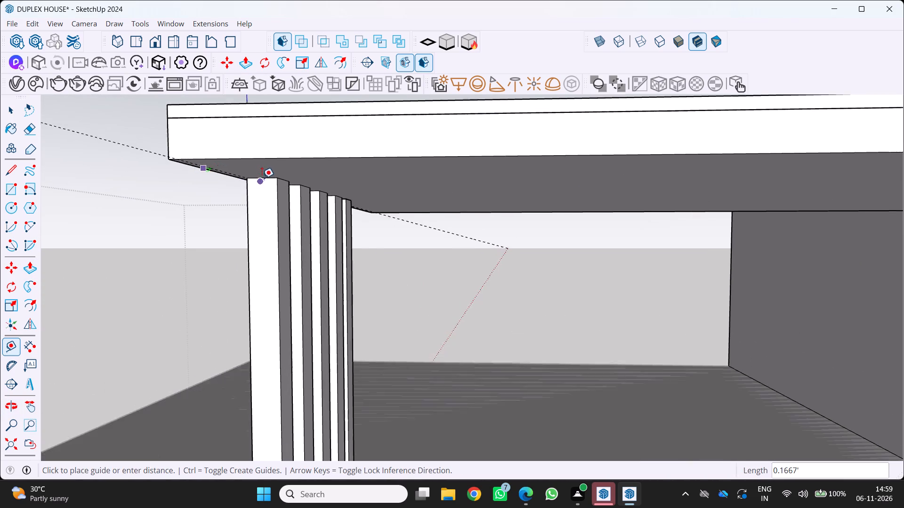
{"action": "middle_click_drag", "start_coordinate": [286, 178], "coordinate": [351, 179]}
{"action": "middle_click", "coordinate": [351, 178]}
{"action": "scroll", "coordinate": [324, 177], "scroll_direction": "up", "scroll_amount": 8}
{"action": "middle_click_drag", "start_coordinate": [318, 166], "coordinate": [320, 143]}
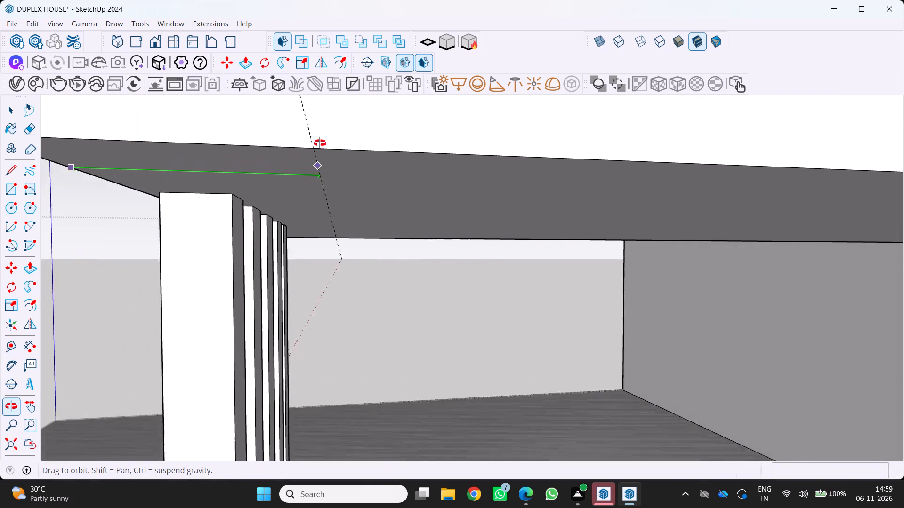
{"action": "middle_click_drag", "start_coordinate": [320, 143], "coordinate": [323, 132]}
{"action": "middle_click", "coordinate": [323, 132]}
{"action": "scroll", "coordinate": [314, 163], "scroll_direction": "up", "scroll_amount": 2}
{"action": "scroll", "coordinate": [302, 166], "scroll_direction": "down", "scroll_amount": 4}
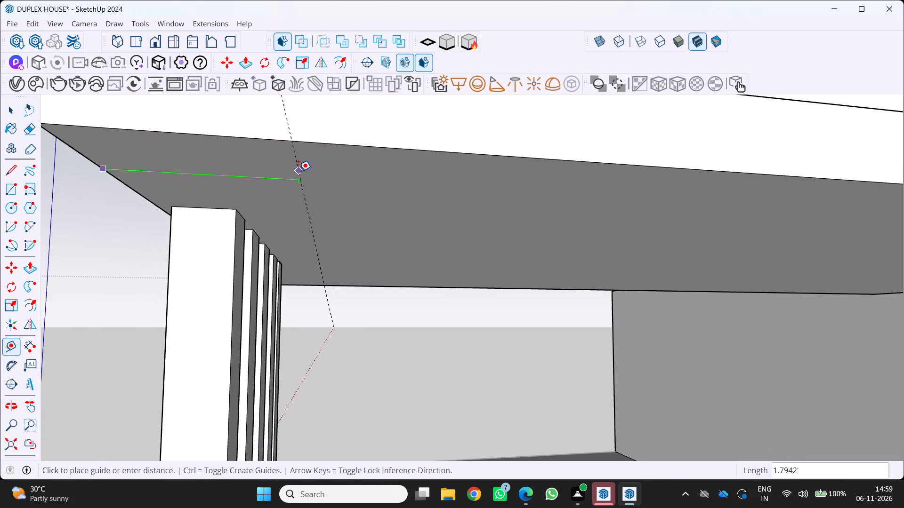
{"action": "middle_click_drag", "start_coordinate": [299, 171], "coordinate": [292, 193]}
{"action": "scroll", "coordinate": [296, 184], "scroll_direction": "up", "scroll_amount": 2}
{"action": "type", "text": "1'"}
{"action": "key", "text": "6"}
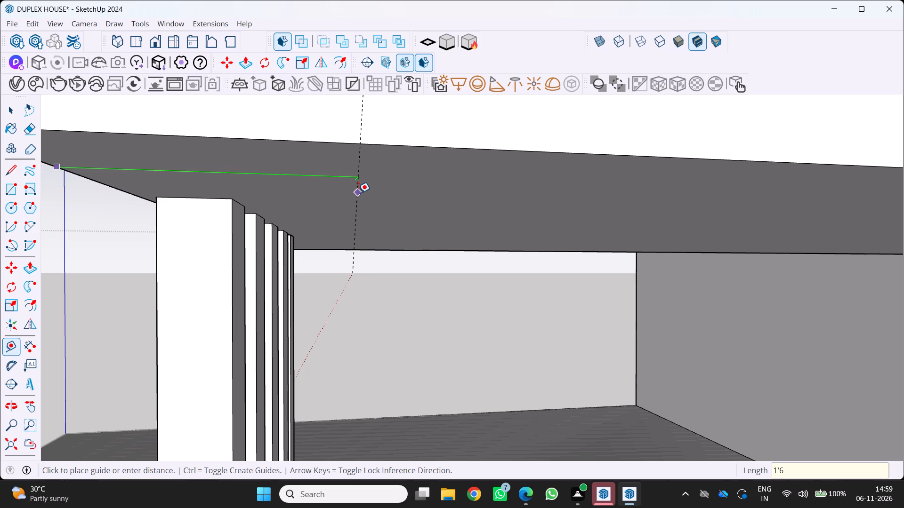
{"action": "key", "text": "shift+quotedbl"}
{"action": "key", "text": "Return"}
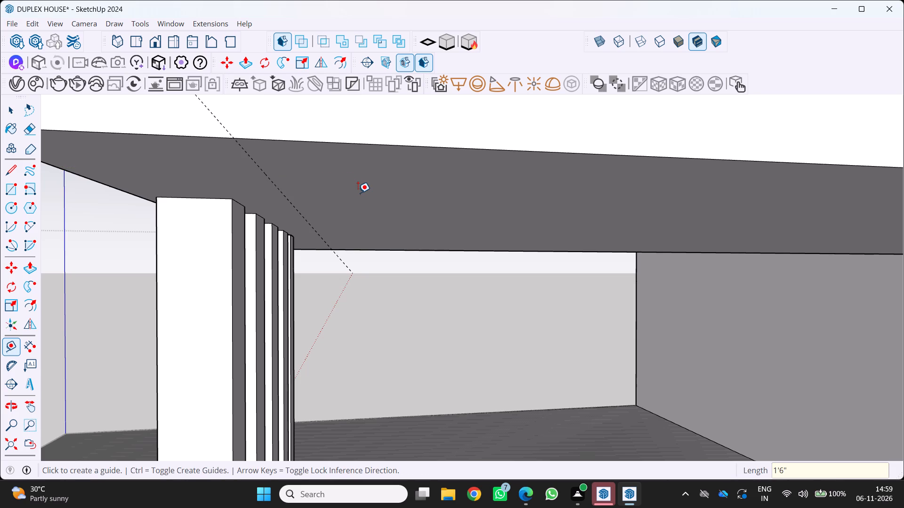
Examine the slab's underside, the guide line, the column tops and the wall-side blocks from below and several angles.
{"action": "scroll", "coordinate": [313, 192], "scroll_direction": "down", "scroll_amount": 11}
{"action": "middle_click_drag", "start_coordinate": [298, 223], "coordinate": [232, 167]}
{"action": "scroll", "coordinate": [264, 193], "scroll_direction": "up", "scroll_amount": 1}
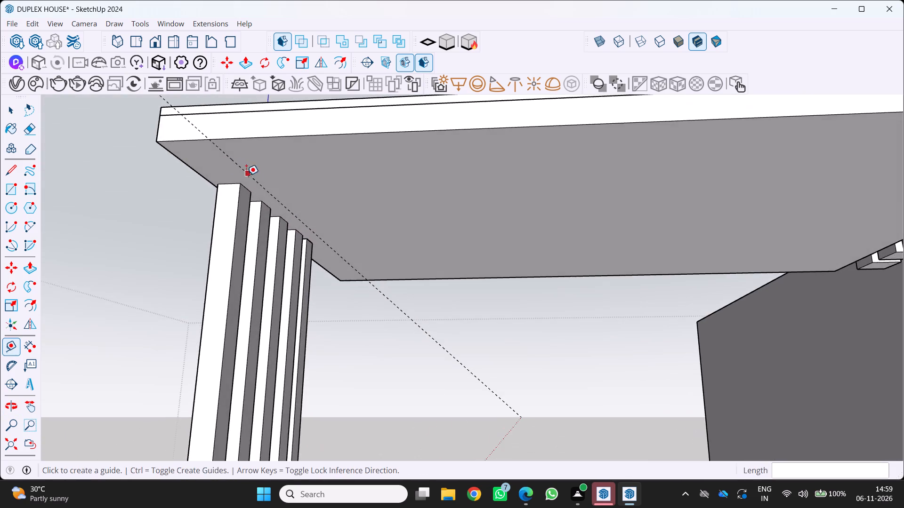
{"action": "scroll", "coordinate": [248, 179], "scroll_direction": "down", "scroll_amount": 4}
{"action": "middle_click_drag", "start_coordinate": [256, 187], "coordinate": [371, 168]}
{"action": "scroll", "coordinate": [366, 178], "scroll_direction": "up", "scroll_amount": 1}
{"action": "scroll", "coordinate": [216, 167], "scroll_direction": "down", "scroll_amount": 4}
{"action": "middle_click_drag", "start_coordinate": [216, 167], "coordinate": [158, 182]}
{"action": "middle_click", "coordinate": [158, 182]}
{"action": "scroll", "coordinate": [183, 205], "scroll_direction": "up", "scroll_amount": 2}
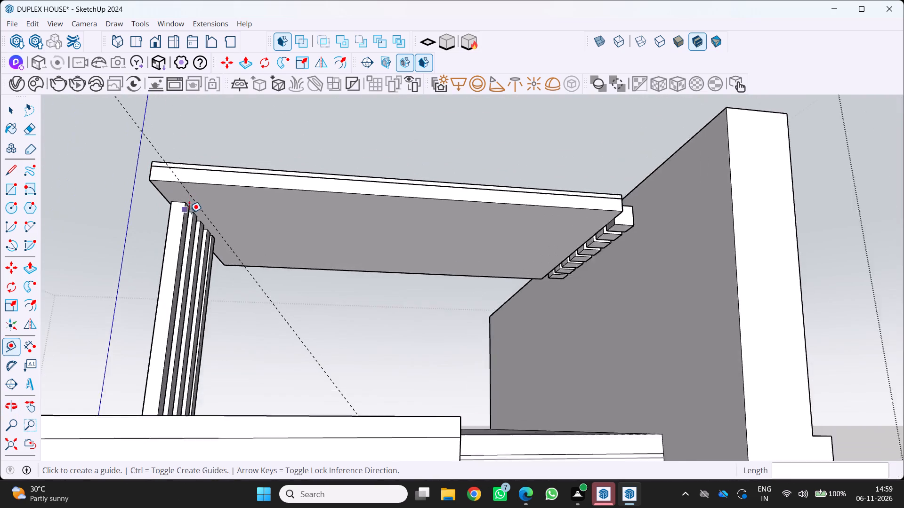
{"action": "scroll", "coordinate": [189, 213], "scroll_direction": "up", "scroll_amount": 7}
{"action": "middle_click_drag", "start_coordinate": [229, 219], "coordinate": [300, 223]}
{"action": "scroll", "coordinate": [233, 205], "scroll_direction": "down", "scroll_amount": 5}
{"action": "scroll", "coordinate": [217, 211], "scroll_direction": "up", "scroll_amount": 1}
{"action": "middle_click_drag", "start_coordinate": [217, 211], "coordinate": [152, 212]}
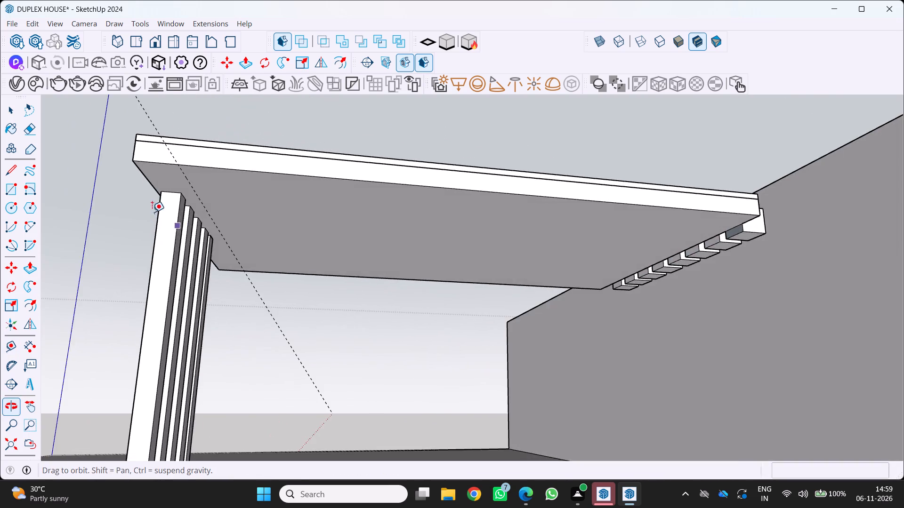
{"action": "middle_click_drag", "start_coordinate": [152, 212], "coordinate": [154, 211]}
{"action": "scroll", "coordinate": [255, 181], "scroll_direction": "up", "scroll_amount": 7}
{"action": "middle_click_drag", "start_coordinate": [163, 198], "coordinate": [229, 205]}
{"action": "scroll", "coordinate": [194, 200], "scroll_direction": "up", "scroll_amount": 1}
{"action": "middle_click_drag", "start_coordinate": [232, 205], "coordinate": [240, 205]}
{"action": "middle_click", "coordinate": [240, 205]}
{"action": "scroll", "coordinate": [185, 212], "scroll_direction": "down", "scroll_amount": 3}
{"action": "middle_click_drag", "start_coordinate": [180, 216], "coordinate": [159, 223]}
{"action": "middle_click", "coordinate": [158, 223]}
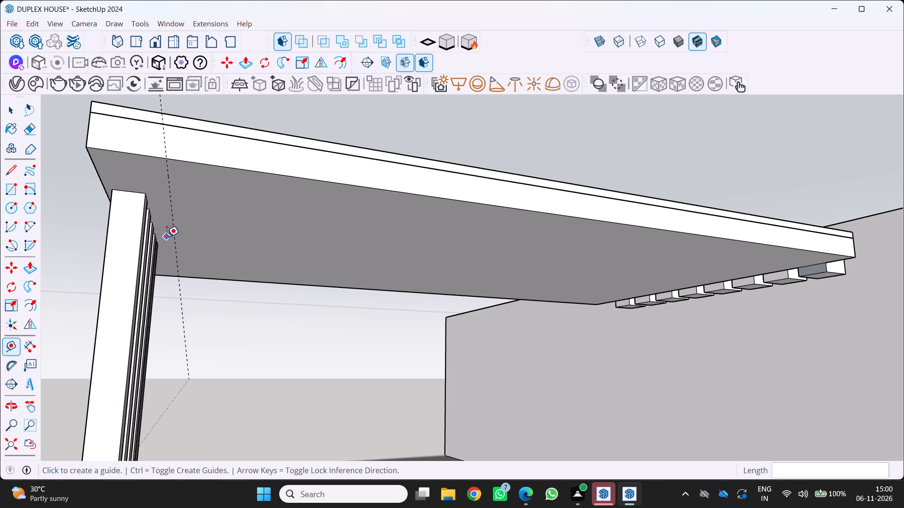
{"action": "scroll", "coordinate": [183, 290], "scroll_direction": "down", "scroll_amount": 2}
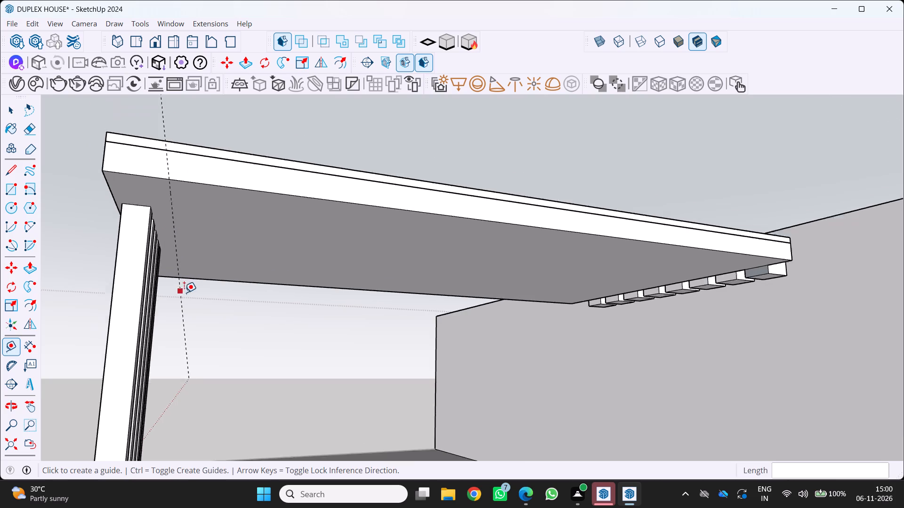
{"action": "middle_click_drag", "start_coordinate": [186, 291], "coordinate": [158, 225]}
{"action": "middle_click", "coordinate": [160, 226]}
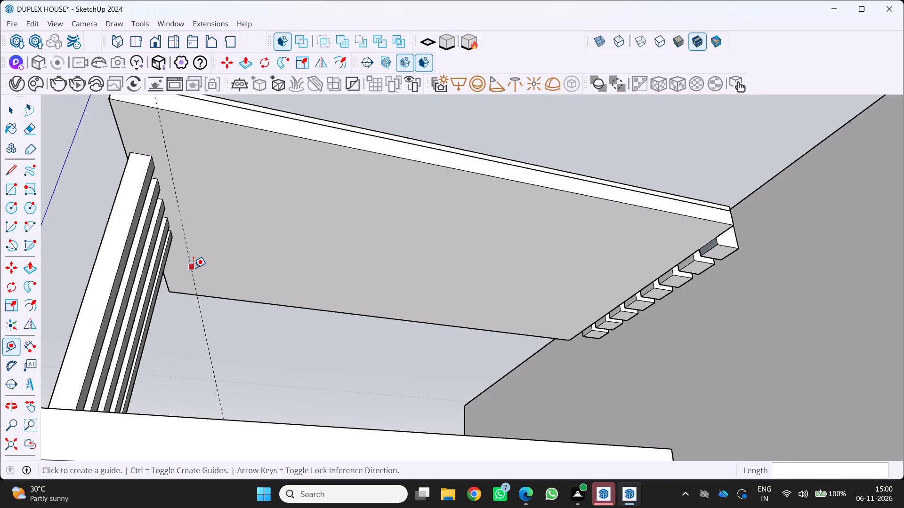
{"action": "scroll", "coordinate": [157, 273], "scroll_direction": "down", "scroll_amount": 4}
{"action": "middle_click_drag", "start_coordinate": [164, 270], "coordinate": [132, 255]}
{"action": "scroll", "coordinate": [164, 270], "scroll_direction": "up", "scroll_amount": 1}
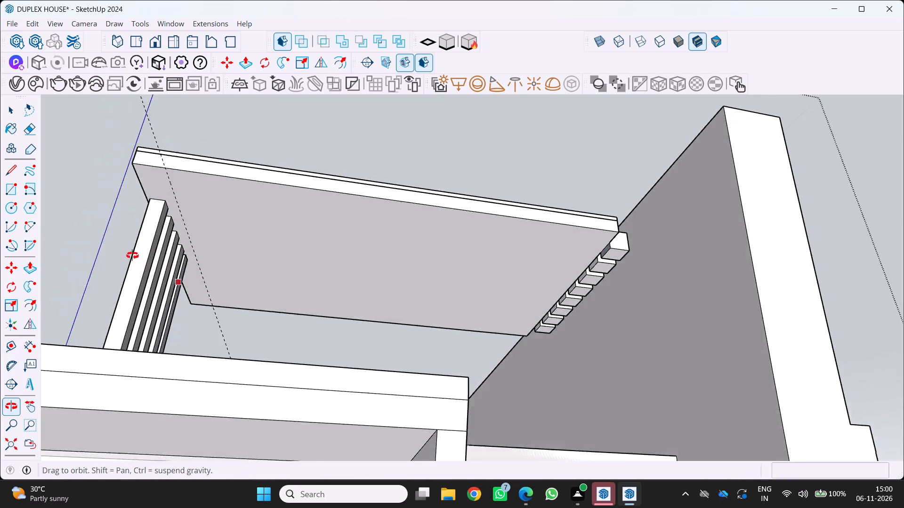
{"action": "middle_click_drag", "start_coordinate": [132, 255], "coordinate": [90, 249]}
{"action": "middle_click", "coordinate": [90, 249]}
Open the floating slab and column group for editing and select the slab's underside face.
{"action": "key", "text": "f"}
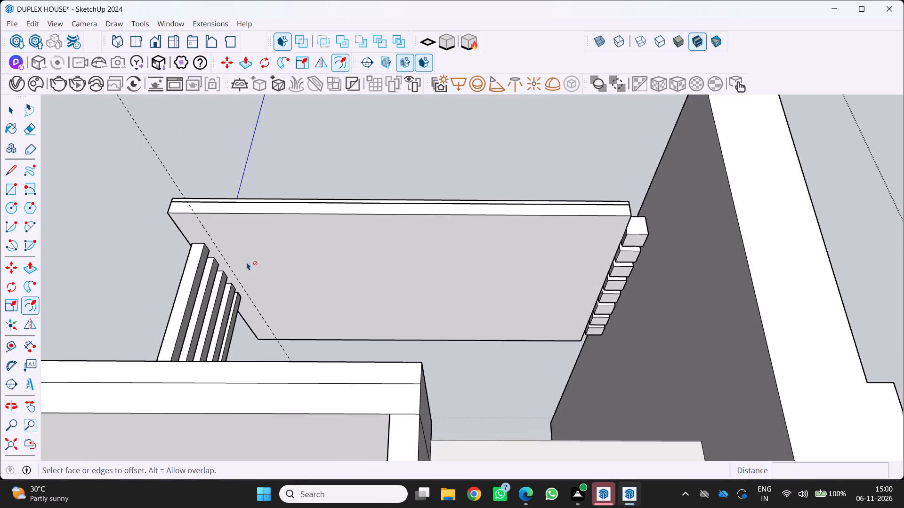
{"action": "key", "text": "space"}
{"action": "left_click", "coordinate": [257, 259]}
{"action": "double_click", "coordinate": [258, 258]}
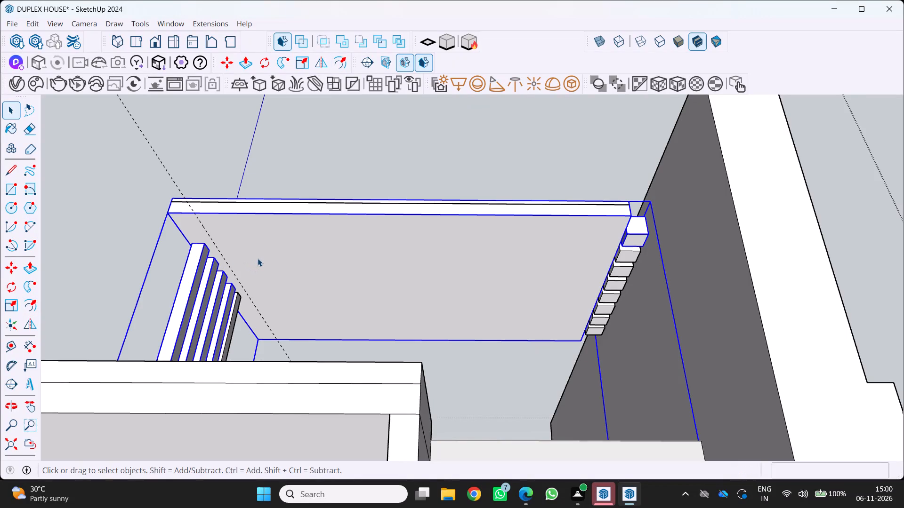
{"action": "left_click", "coordinate": [258, 258]}
{"action": "triple_click", "coordinate": [258, 258]}
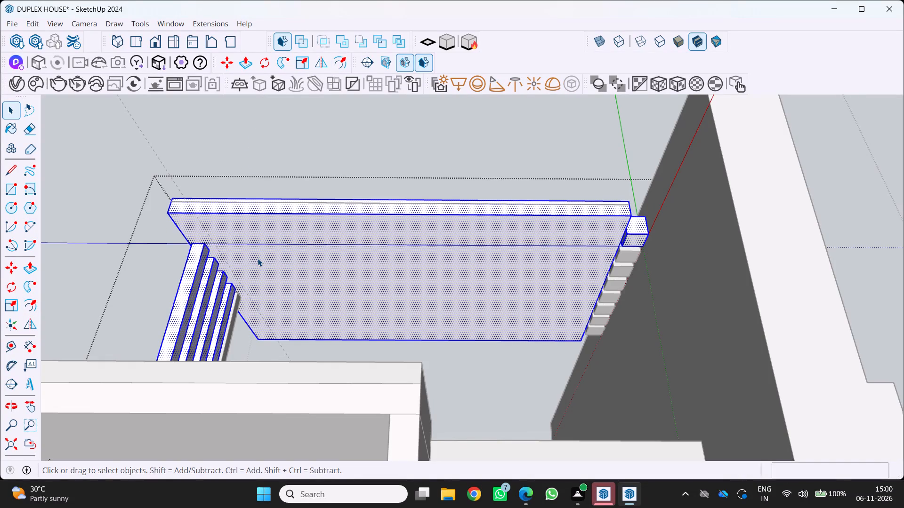
{"action": "triple_click", "coordinate": [258, 258]}
{"action": "triple_click", "coordinate": [258, 258]}
{"action": "left_click", "coordinate": [258, 258]}
{"action": "key", "text": "space"}
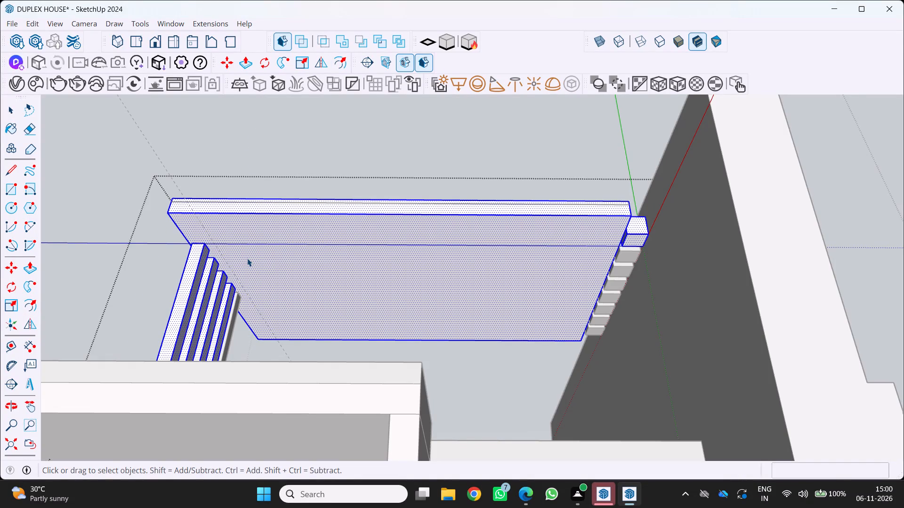
{"action": "double_click", "coordinate": [247, 258]}
{"action": "left_click", "coordinate": [244, 255]}
{"action": "left_click", "coordinate": [244, 255]}
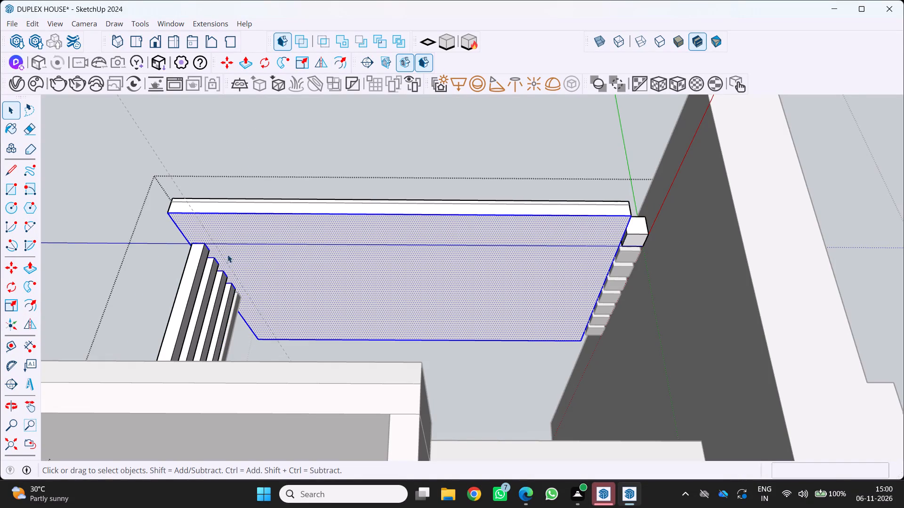
Draw a rectangle of about 10.97' by 22.82' on the slab's underside, starting at the guide beside the end column.
{"action": "middle_click_drag", "start_coordinate": [221, 253], "coordinate": [252, 225]}
{"action": "middle_click", "coordinate": [252, 225]}
{"action": "scroll", "coordinate": [229, 219], "scroll_direction": "up", "scroll_amount": 3}
{"action": "middle_click_drag", "start_coordinate": [229, 217], "coordinate": [208, 245]}
{"action": "middle_click", "coordinate": [208, 245]}
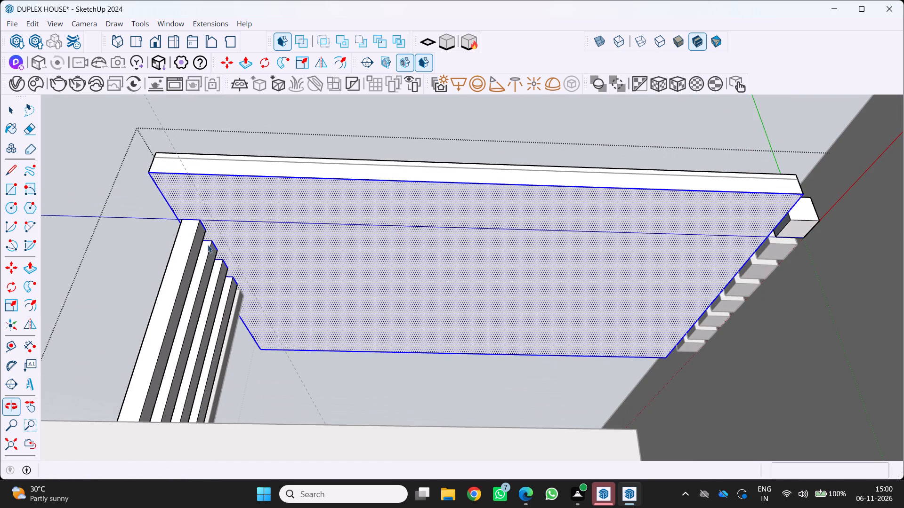
{"action": "scroll", "coordinate": [243, 214], "scroll_direction": "down", "scroll_amount": 2}
{"action": "middle_click_drag", "start_coordinate": [243, 215], "coordinate": [239, 219]}
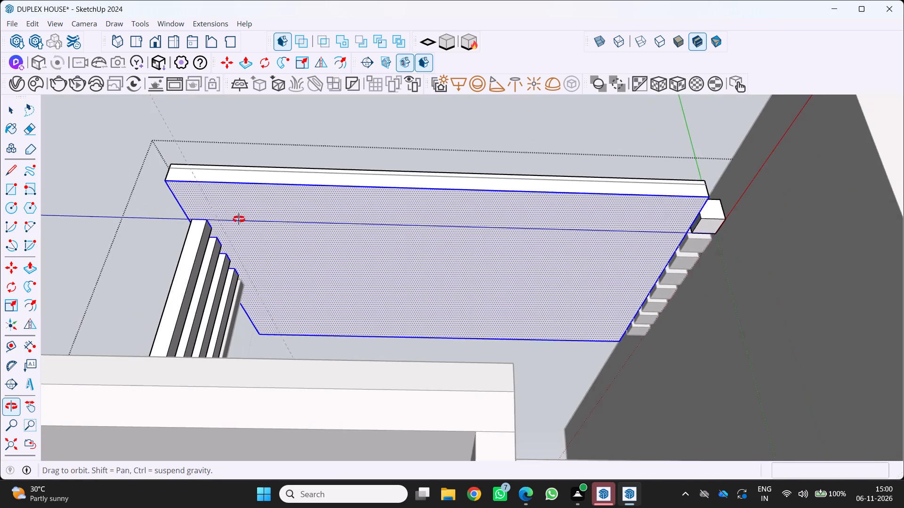
{"action": "middle_click_drag", "start_coordinate": [239, 219], "coordinate": [227, 229]}
{"action": "middle_click", "coordinate": [227, 229]}
{"action": "key", "text": "r"}
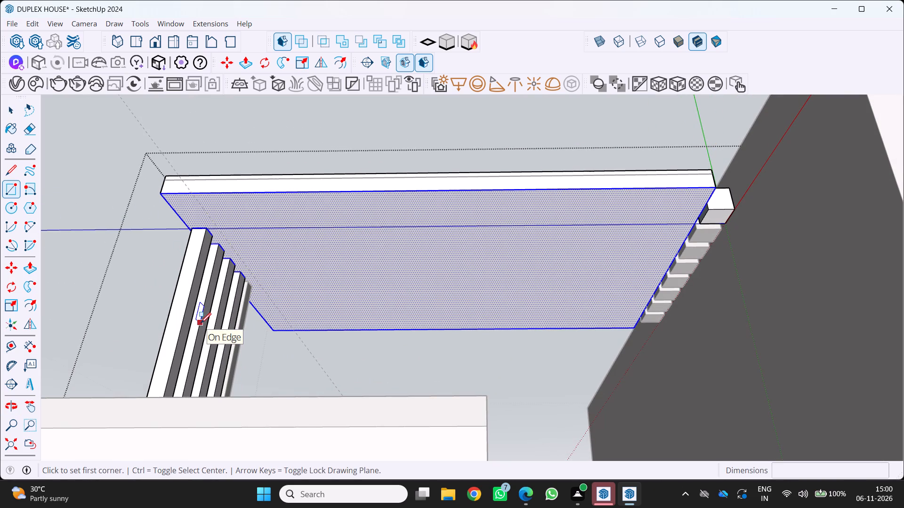
{"action": "left_click_drag", "start_coordinate": [218, 229], "coordinate": [225, 230]}
{"action": "scroll", "coordinate": [419, 297], "scroll_direction": "up", "scroll_amount": 1}
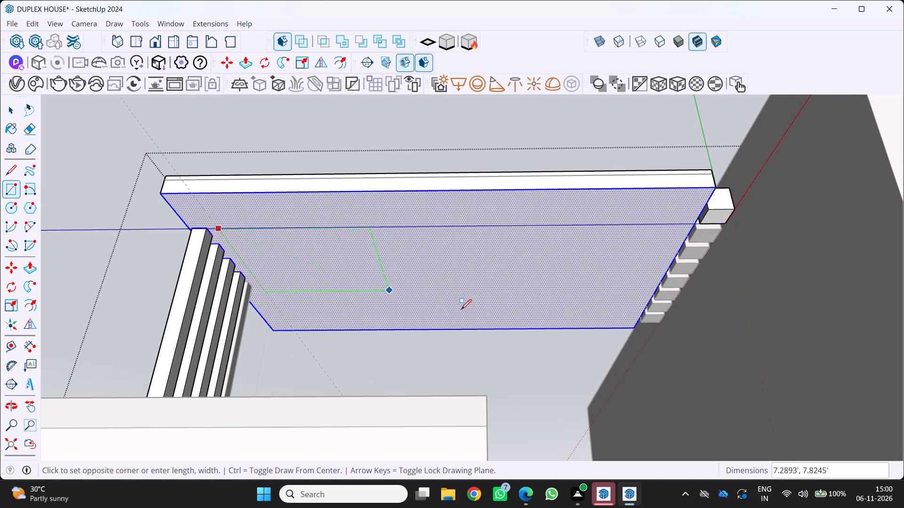
{"action": "scroll", "coordinate": [461, 310], "scroll_direction": "up", "scroll_amount": 2}
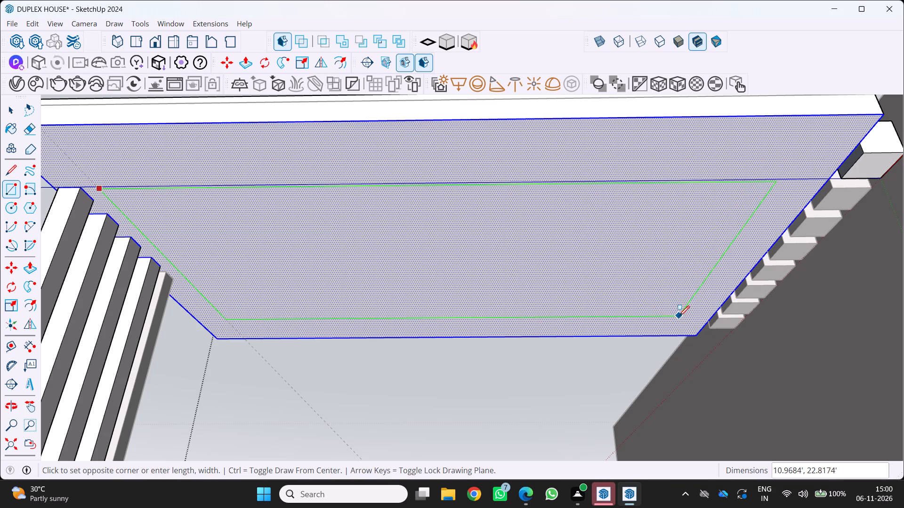
{"action": "left_click", "coordinate": [679, 314]}
Examine the rectangle on the slab's underside and its corner near the column tops from below and from the side.
{"action": "scroll", "coordinate": [578, 350], "scroll_direction": "down", "scroll_amount": 2}
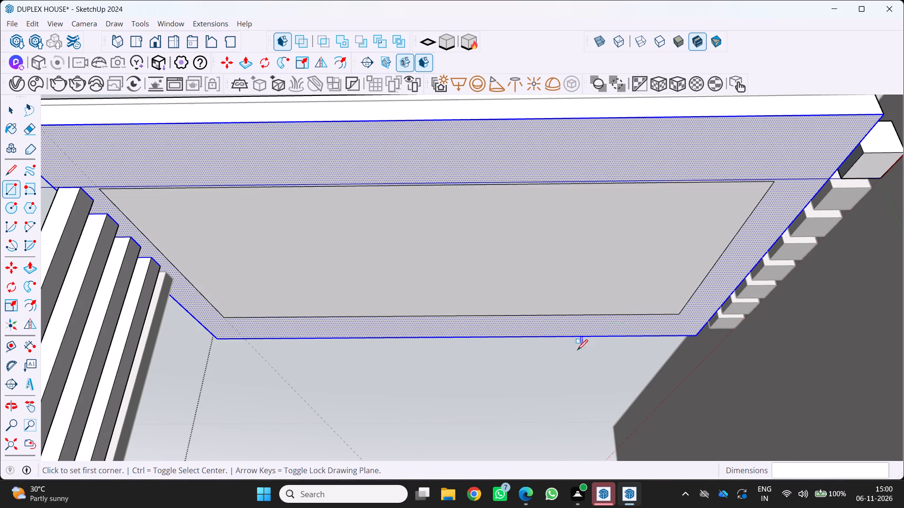
{"action": "scroll", "coordinate": [577, 350], "scroll_direction": "down", "scroll_amount": 2}
{"action": "middle_click_drag", "start_coordinate": [513, 325], "coordinate": [480, 316]}
{"action": "scroll", "coordinate": [513, 325], "scroll_direction": "up", "scroll_amount": 1}
{"action": "middle_click", "coordinate": [480, 316]}
{"action": "scroll", "coordinate": [480, 316], "scroll_direction": "down", "scroll_amount": 7}
{"action": "middle_click_drag", "start_coordinate": [469, 307], "coordinate": [475, 349]}
{"action": "scroll", "coordinate": [479, 342], "scroll_direction": "up", "scroll_amount": 1}
{"action": "scroll", "coordinate": [330, 265], "scroll_direction": "up", "scroll_amount": 2}
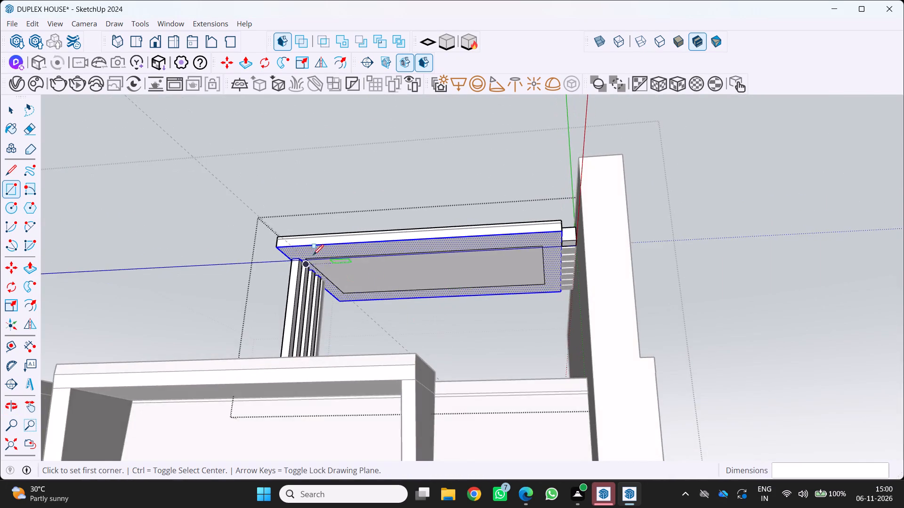
{"action": "scroll", "coordinate": [313, 255], "scroll_direction": "up", "scroll_amount": 8}
{"action": "middle_click_drag", "start_coordinate": [298, 254], "coordinate": [296, 187]}
{"action": "middle_click", "coordinate": [296, 187]}
{"action": "scroll", "coordinate": [309, 256], "scroll_direction": "up", "scroll_amount": 5}
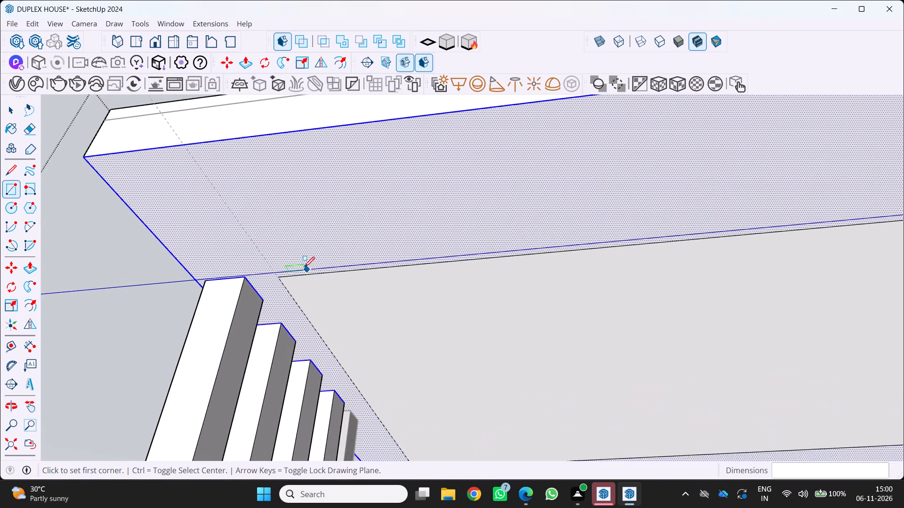
{"action": "scroll", "coordinate": [304, 267], "scroll_direction": "up", "scroll_amount": 3}
{"action": "middle_click_drag", "start_coordinate": [301, 266], "coordinate": [366, 230]}
{"action": "scroll", "coordinate": [365, 230], "scroll_direction": "down", "scroll_amount": 11}
{"action": "scroll", "coordinate": [365, 305], "scroll_direction": "up", "scroll_amount": 1}
{"action": "middle_click_drag", "start_coordinate": [361, 304], "coordinate": [231, 354]}
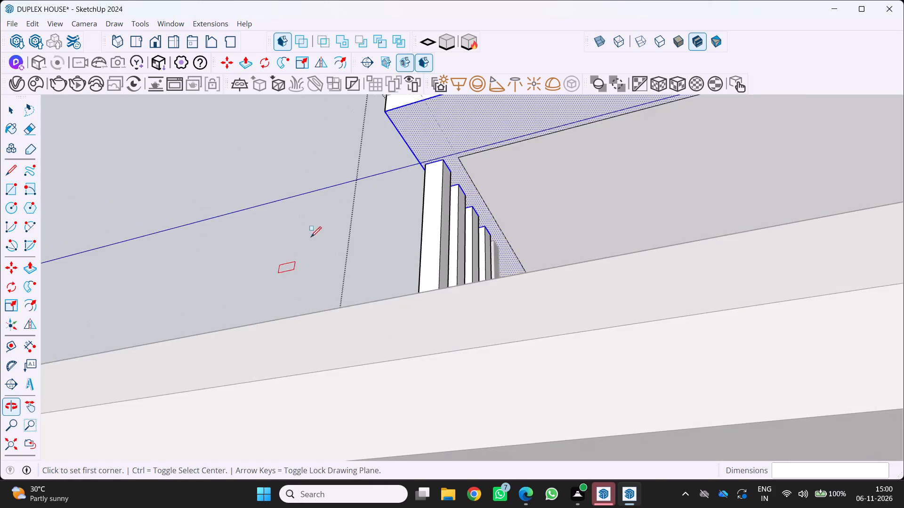
{"action": "scroll", "coordinate": [307, 237], "scroll_direction": "down", "scroll_amount": 4}
{"action": "middle_click_drag", "start_coordinate": [301, 247], "coordinate": [252, 333]}
{"action": "scroll", "coordinate": [280, 280], "scroll_direction": "up", "scroll_amount": 1}
{"action": "middle_click", "coordinate": [252, 333]}
{"action": "middle_click_drag", "start_coordinate": [355, 223], "coordinate": [210, 367], "text": "shift"}
{"action": "scroll", "coordinate": [215, 365], "scroll_direction": "down", "scroll_amount": 5, "text": "shift"}
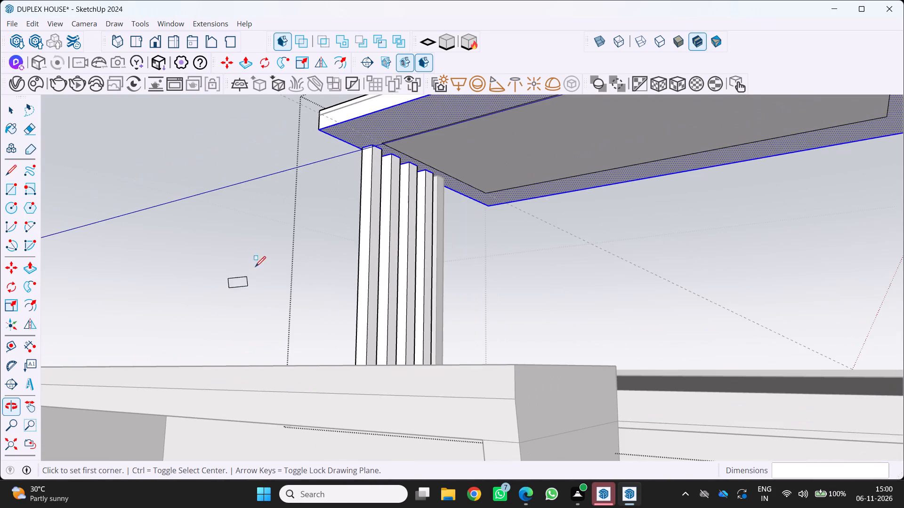
{"action": "scroll", "coordinate": [279, 243], "scroll_direction": "down", "scroll_amount": 5}
{"action": "middle_click_drag", "start_coordinate": [269, 257], "coordinate": [275, 263]}
{"action": "middle_click_drag", "start_coordinate": [276, 264], "coordinate": [287, 270]}
{"action": "middle_click_drag", "start_coordinate": [291, 274], "coordinate": [317, 290]}
{"action": "middle_click_drag", "start_coordinate": [314, 290], "coordinate": [299, 294]}
{"action": "scroll", "coordinate": [300, 294], "scroll_direction": "down", "scroll_amount": 5}
{"action": "middle_click_drag", "start_coordinate": [296, 294], "coordinate": [292, 294]}
{"action": "scroll", "coordinate": [427, 217], "scroll_direction": "up", "scroll_amount": 2}
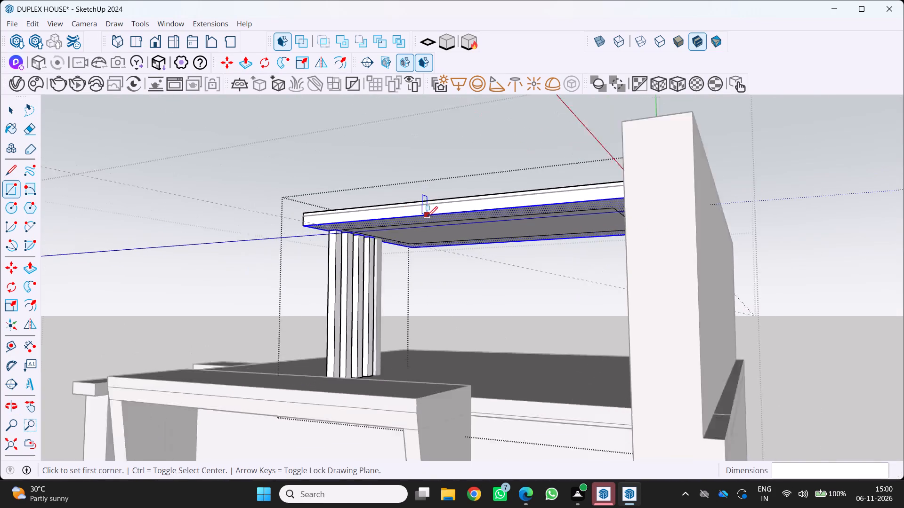
{"action": "scroll", "coordinate": [427, 217], "scroll_direction": "up", "scroll_amount": 3}
{"action": "middle_click_drag", "start_coordinate": [435, 211], "coordinate": [499, 174]}
{"action": "middle_click_drag", "start_coordinate": [501, 170], "coordinate": [509, 151]}
{"action": "scroll", "coordinate": [511, 152], "scroll_direction": "up", "scroll_amount": 6}
{"action": "middle_click", "coordinate": [508, 151]}
{"action": "middle_click_drag", "start_coordinate": [425, 196], "coordinate": [400, 149]}
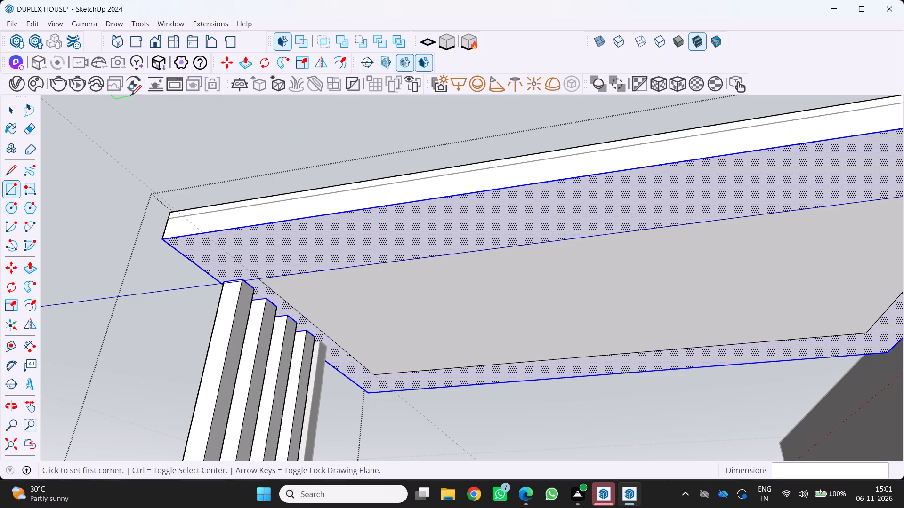
Examine the margins between the rectangle and the slab's outer edges, from the columns to the wall-side blocks.
{"action": "scroll", "coordinate": [472, 327], "scroll_direction": "down", "scroll_amount": 2}
{"action": "middle_click_drag", "start_coordinate": [474, 331], "coordinate": [512, 329]}
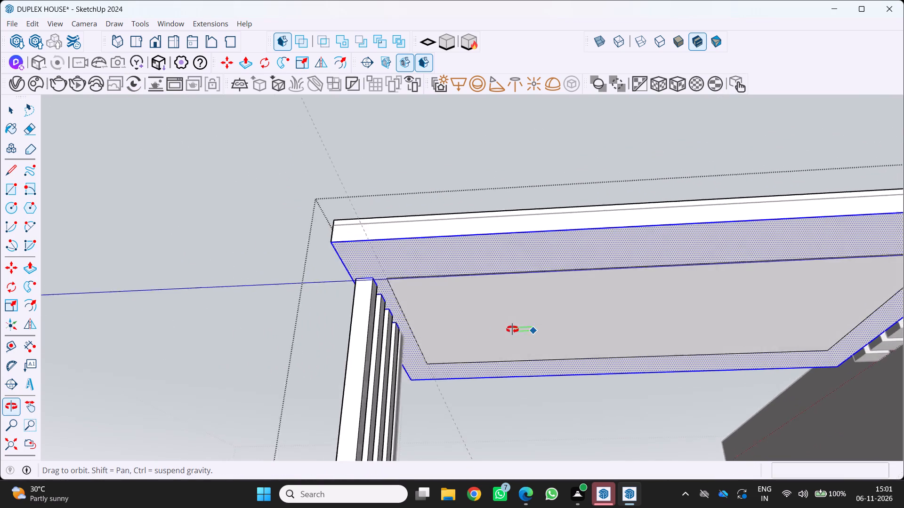
{"action": "middle_click_drag", "start_coordinate": [512, 329], "coordinate": [466, 318]}
{"action": "middle_click", "coordinate": [466, 318]}
{"action": "scroll", "coordinate": [441, 314], "scroll_direction": "down", "scroll_amount": 4}
{"action": "middle_click_drag", "start_coordinate": [428, 313], "coordinate": [376, 336]}
{"action": "middle_click", "coordinate": [376, 336]}
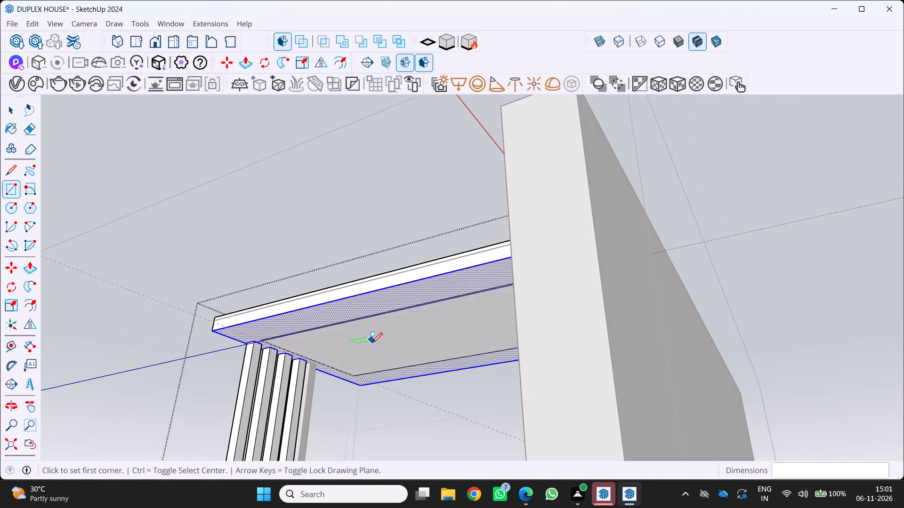
{"action": "scroll", "coordinate": [391, 332], "scroll_direction": "up", "scroll_amount": 6}
{"action": "middle_click_drag", "start_coordinate": [378, 306], "coordinate": [439, 302]}
{"action": "scroll", "coordinate": [393, 308], "scroll_direction": "up", "scroll_amount": 1}
{"action": "scroll", "coordinate": [439, 302], "scroll_direction": "down", "scroll_amount": 8}
{"action": "scroll", "coordinate": [424, 283], "scroll_direction": "up", "scroll_amount": 1}
{"action": "middle_click_drag", "start_coordinate": [438, 268], "coordinate": [530, 199]}
{"action": "scroll", "coordinate": [470, 254], "scroll_direction": "up", "scroll_amount": 8}
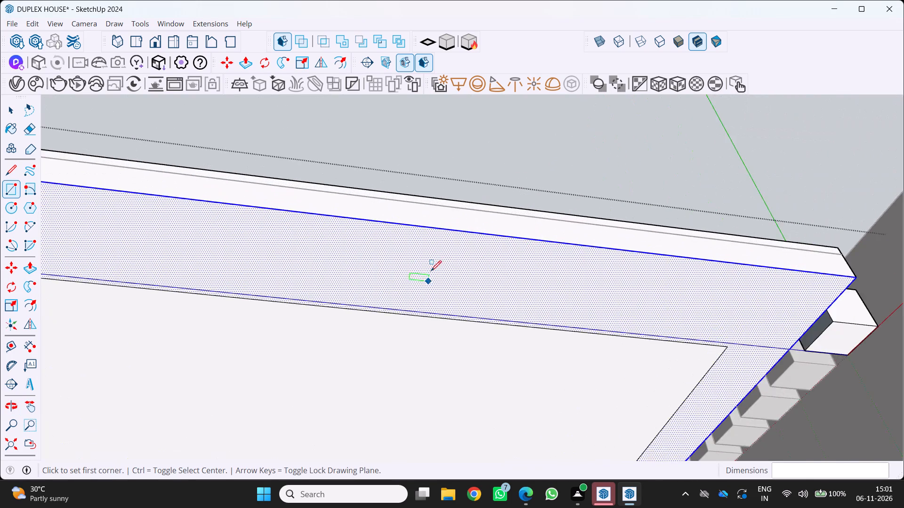
{"action": "middle_click_drag", "start_coordinate": [432, 270], "coordinate": [364, 270]}
{"action": "middle_click", "coordinate": [364, 270]}
{"action": "scroll", "coordinate": [366, 270], "scroll_direction": "down", "scroll_amount": 6}
{"action": "middle_click_drag", "start_coordinate": [407, 244], "coordinate": [395, 266]}
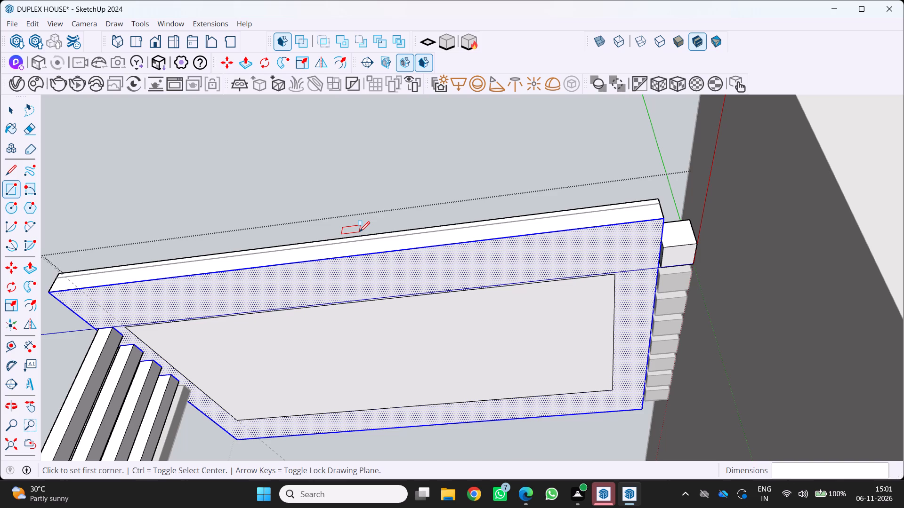
Examine the inset rectangle on the slab's underside from several angles, especially its corner beside the end column.
{"action": "scroll", "coordinate": [562, 325], "scroll_direction": "down", "scroll_amount": 6}
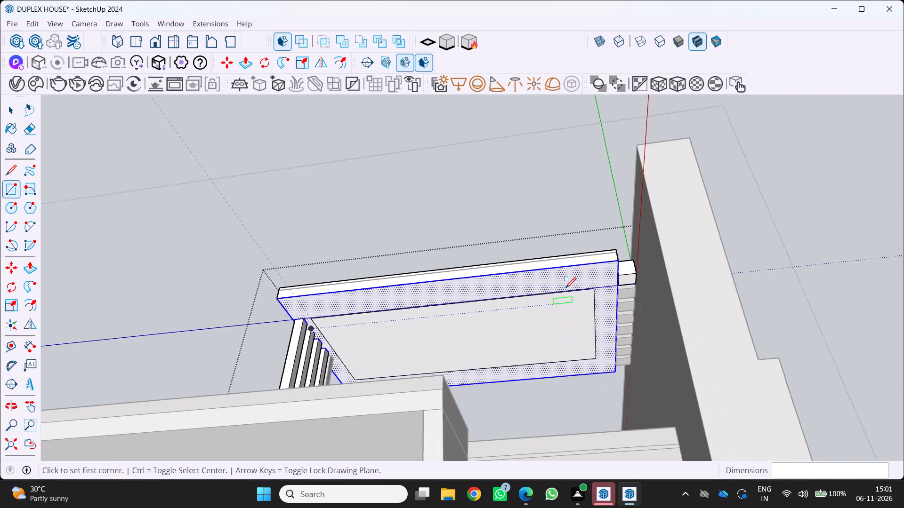
{"action": "middle_click_drag", "start_coordinate": [552, 286], "coordinate": [411, 258]}
{"action": "middle_click", "coordinate": [411, 258]}
{"action": "scroll", "coordinate": [410, 260], "scroll_direction": "up", "scroll_amount": 3}
{"action": "middle_click_drag", "start_coordinate": [389, 325], "coordinate": [432, 328]}
{"action": "scroll", "coordinate": [432, 328], "scroll_direction": "up", "scroll_amount": 1}
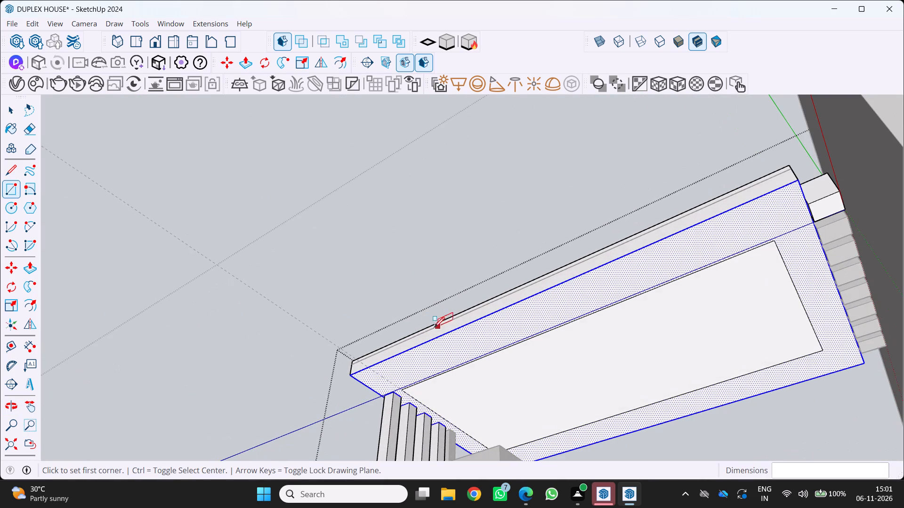
{"action": "scroll", "coordinate": [402, 330], "scroll_direction": "down", "scroll_amount": 2}
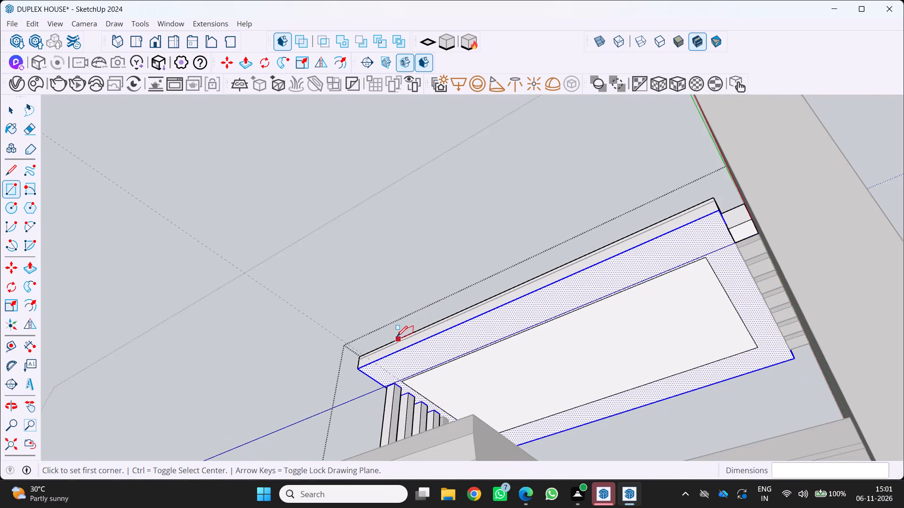
{"action": "middle_click_drag", "start_coordinate": [395, 345], "coordinate": [538, 327]}
{"action": "scroll", "coordinate": [427, 331], "scroll_direction": "up", "scroll_amount": 4}
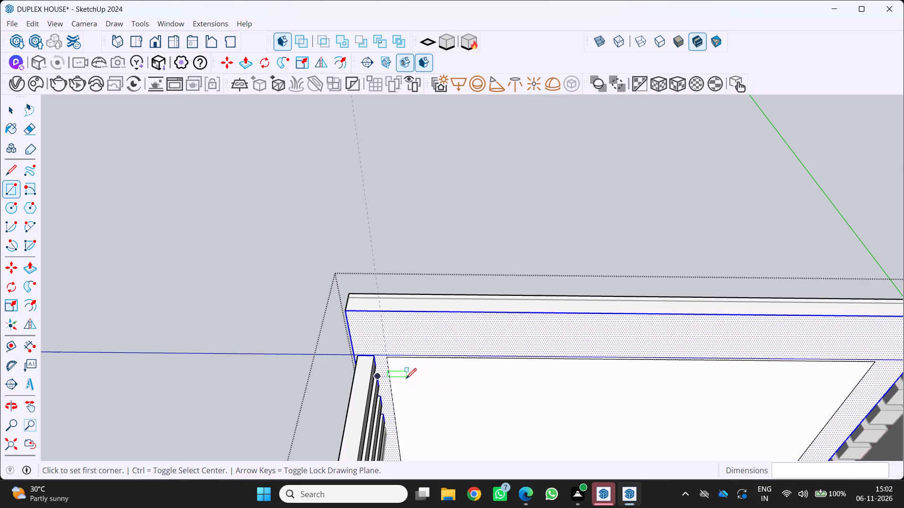
{"action": "scroll", "coordinate": [391, 369], "scroll_direction": "down", "scroll_amount": 7}
{"action": "scroll", "coordinate": [382, 369], "scroll_direction": "up", "scroll_amount": 3}
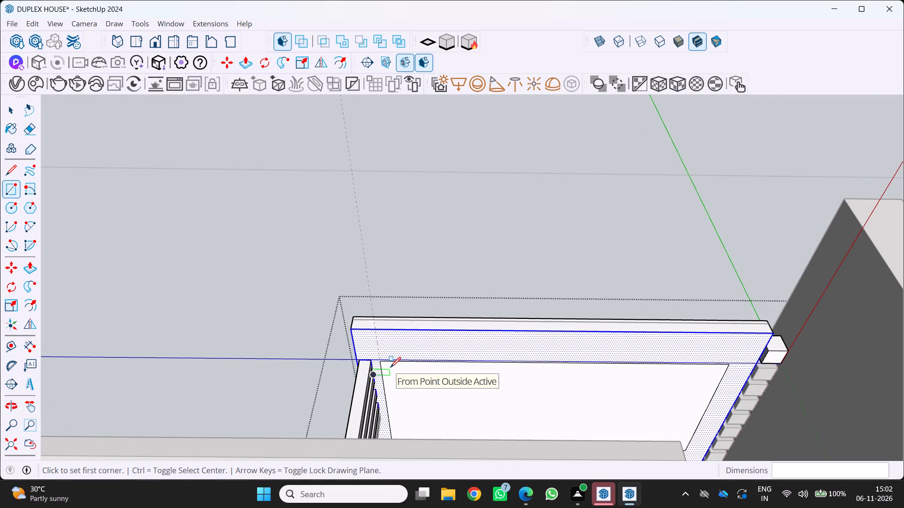
{"action": "scroll", "coordinate": [395, 368], "scroll_direction": "down", "scroll_amount": 5}
{"action": "middle_click_drag", "start_coordinate": [393, 354], "coordinate": [392, 379]}
{"action": "middle_click", "coordinate": [392, 379]}
{"action": "middle_click", "coordinate": [392, 379]}
{"action": "scroll", "coordinate": [443, 353], "scroll_direction": "up", "scroll_amount": 5}
{"action": "middle_click_drag", "start_coordinate": [431, 349], "coordinate": [404, 367]}
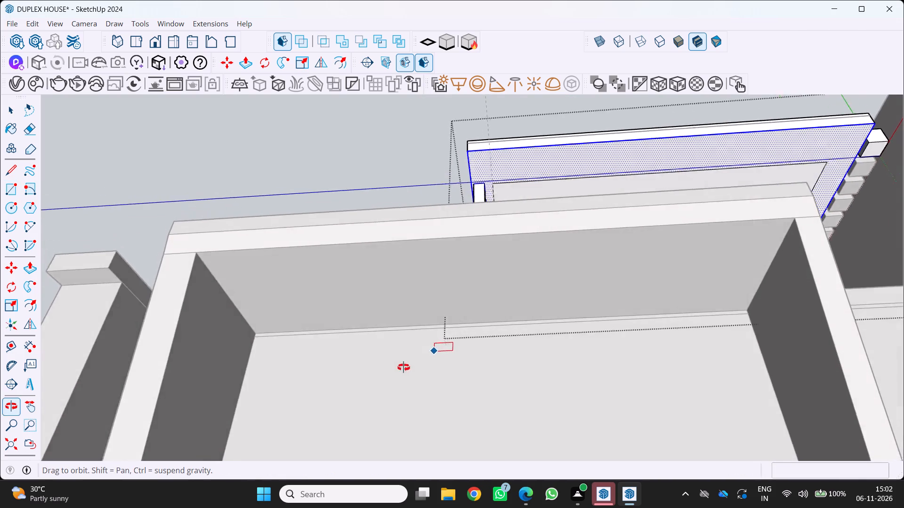
{"action": "middle_click_drag", "start_coordinate": [404, 367], "coordinate": [376, 382]}
{"action": "middle_click", "coordinate": [376, 383]}
{"action": "scroll", "coordinate": [376, 383], "scroll_direction": "down", "scroll_amount": 4}
{"action": "middle_click_drag", "start_coordinate": [530, 238], "coordinate": [533, 296]}
{"action": "scroll", "coordinate": [537, 230], "scroll_direction": "up", "scroll_amount": 4}
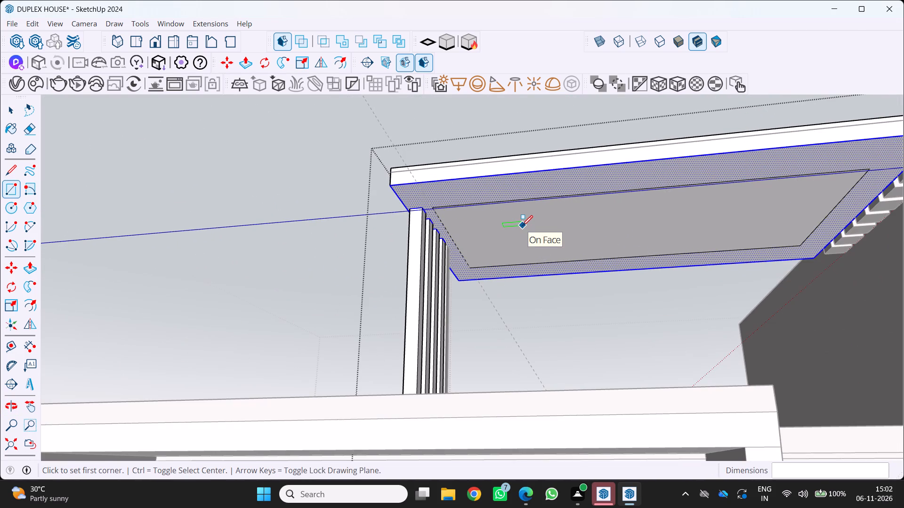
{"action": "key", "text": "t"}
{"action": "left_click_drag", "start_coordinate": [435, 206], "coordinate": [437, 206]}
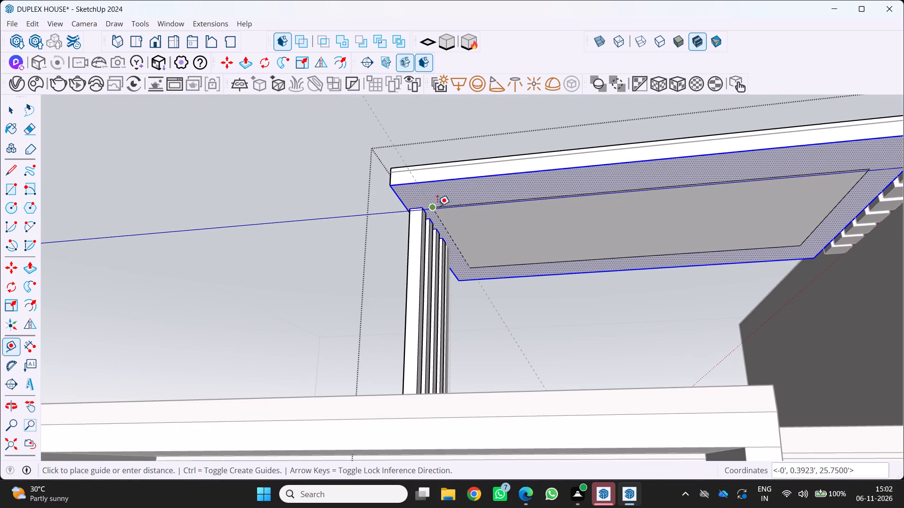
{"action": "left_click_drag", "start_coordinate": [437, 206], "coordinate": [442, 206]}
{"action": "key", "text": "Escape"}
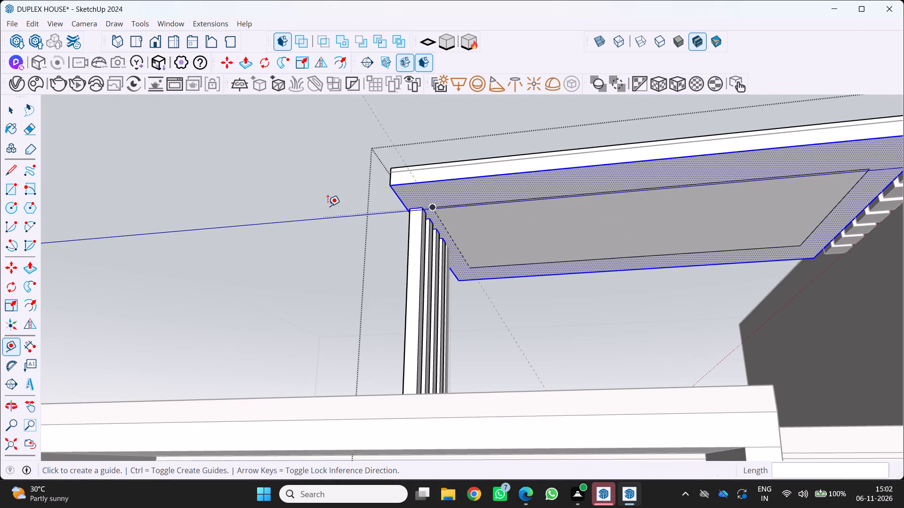
Place a guide across the slab's underside about 12.87' from the slab's column-side edge.
{"action": "key", "text": "t"}
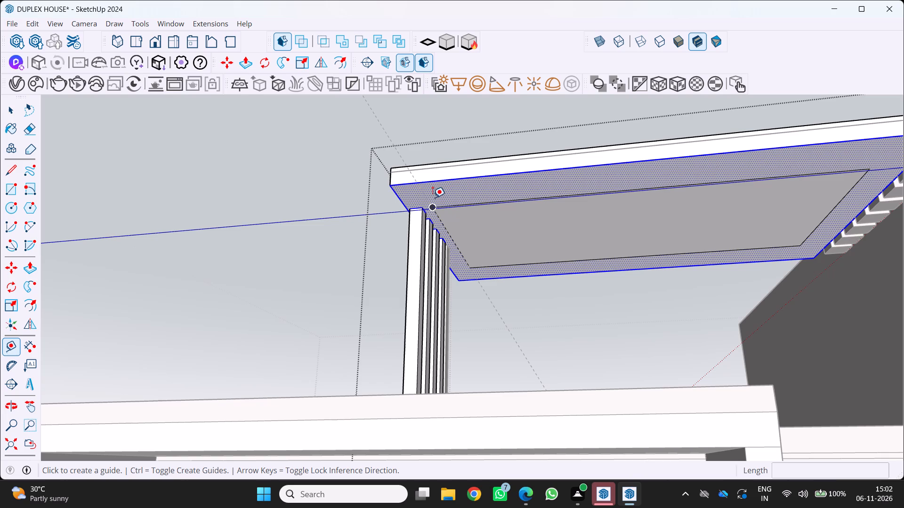
{"action": "left_click", "coordinate": [395, 193]}
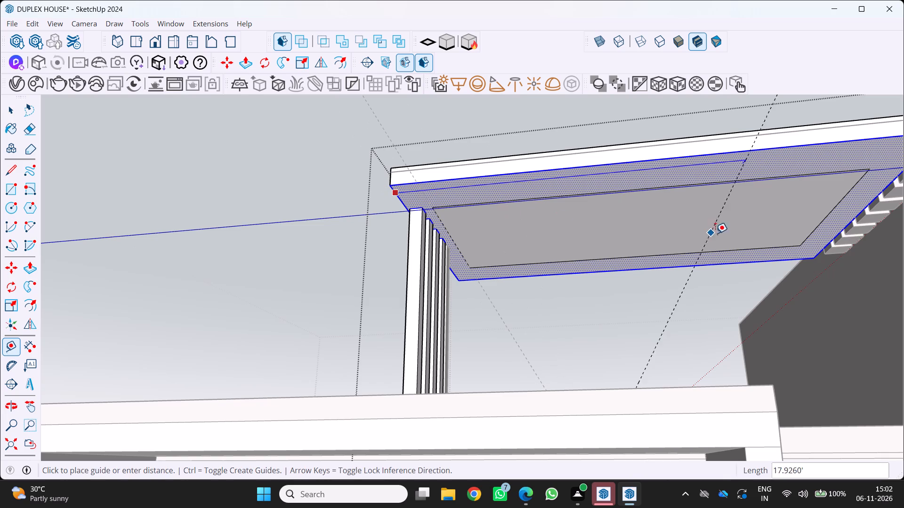
{"action": "left_click", "coordinate": [637, 191]}
Draw a rectangle of about 11' by 10' from the inset rectangle's column-side corner to the new guide at the opposite inset edge.
{"action": "middle_click_drag", "start_coordinate": [616, 257], "coordinate": [607, 275]}
{"action": "scroll", "coordinate": [605, 274], "scroll_direction": "down", "scroll_amount": 7}
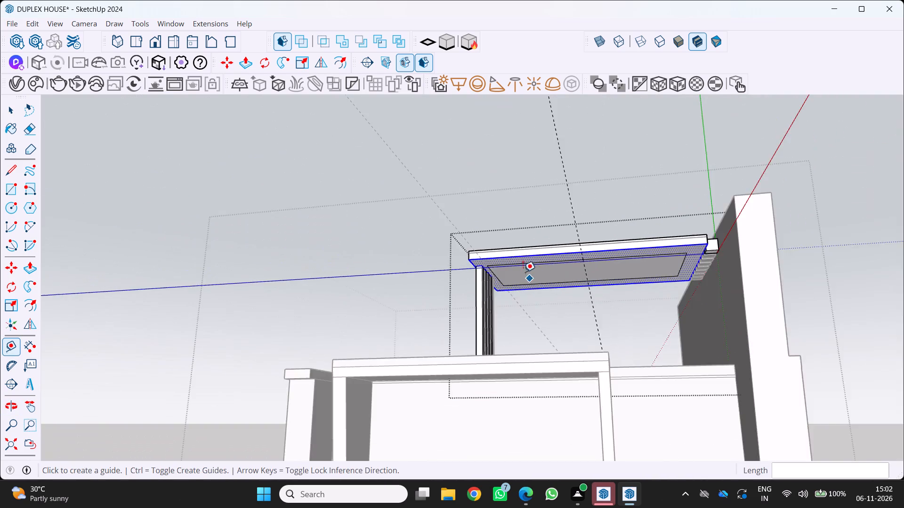
{"action": "scroll", "coordinate": [523, 270], "scroll_direction": "up", "scroll_amount": 1}
{"action": "middle_click_drag", "start_coordinate": [523, 263], "coordinate": [541, 231]}
{"action": "middle_click", "coordinate": [541, 231]}
{"action": "scroll", "coordinate": [518, 256], "scroll_direction": "up", "scroll_amount": 6}
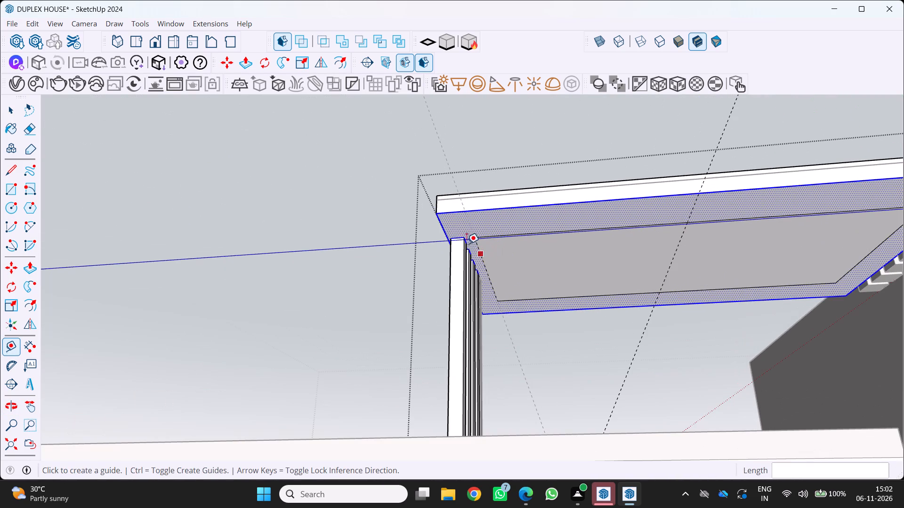
{"action": "key", "text": "r"}
{"action": "scroll", "coordinate": [477, 238], "scroll_direction": "up", "scroll_amount": 10}
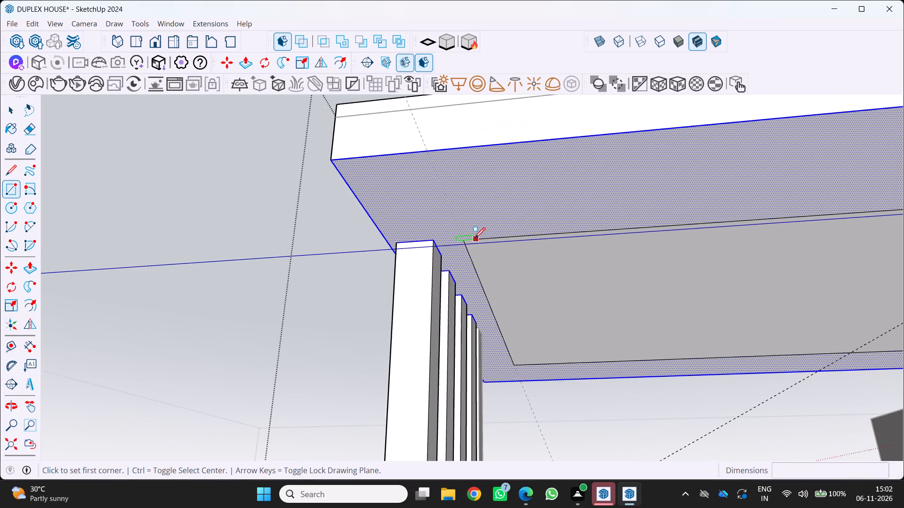
{"action": "left_click_drag", "start_coordinate": [465, 237], "coordinate": [473, 242]}
{"action": "scroll", "coordinate": [507, 296], "scroll_direction": "down", "scroll_amount": 4}
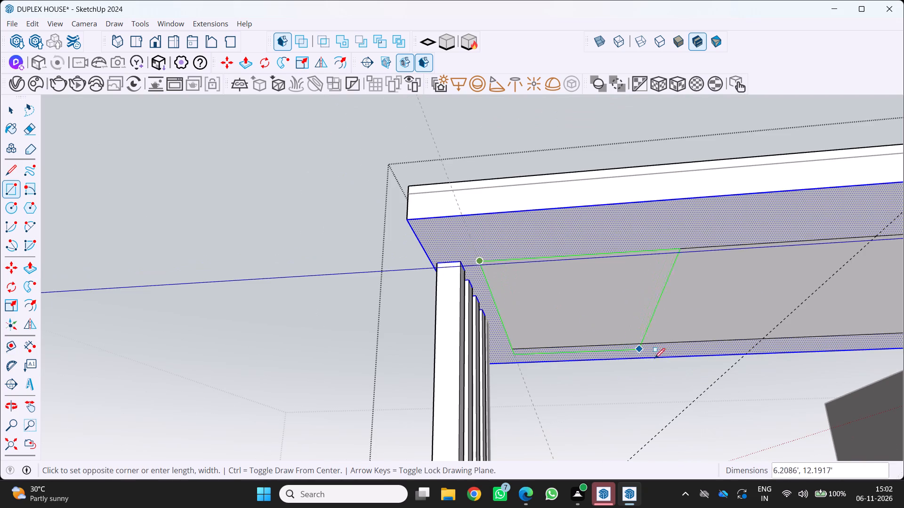
{"action": "scroll", "coordinate": [764, 342], "scroll_direction": "up", "scroll_amount": 4}
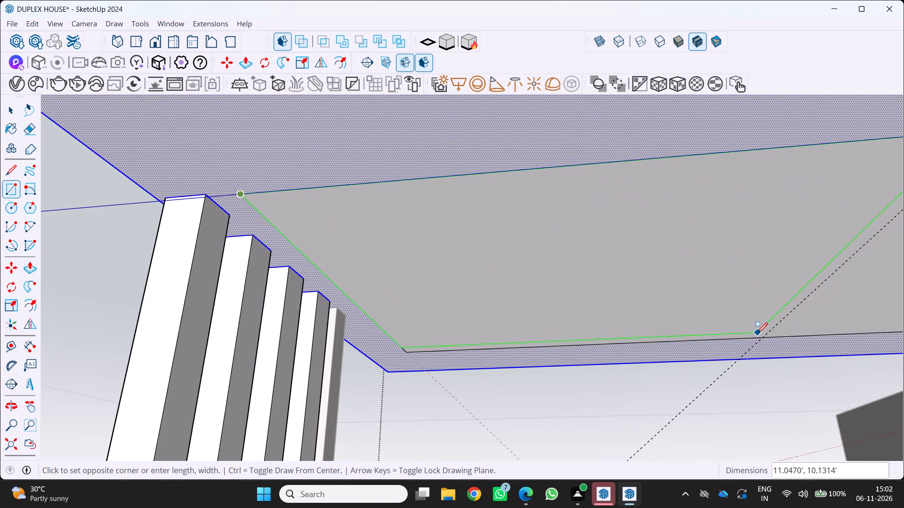
{"action": "left_click", "coordinate": [762, 338]}
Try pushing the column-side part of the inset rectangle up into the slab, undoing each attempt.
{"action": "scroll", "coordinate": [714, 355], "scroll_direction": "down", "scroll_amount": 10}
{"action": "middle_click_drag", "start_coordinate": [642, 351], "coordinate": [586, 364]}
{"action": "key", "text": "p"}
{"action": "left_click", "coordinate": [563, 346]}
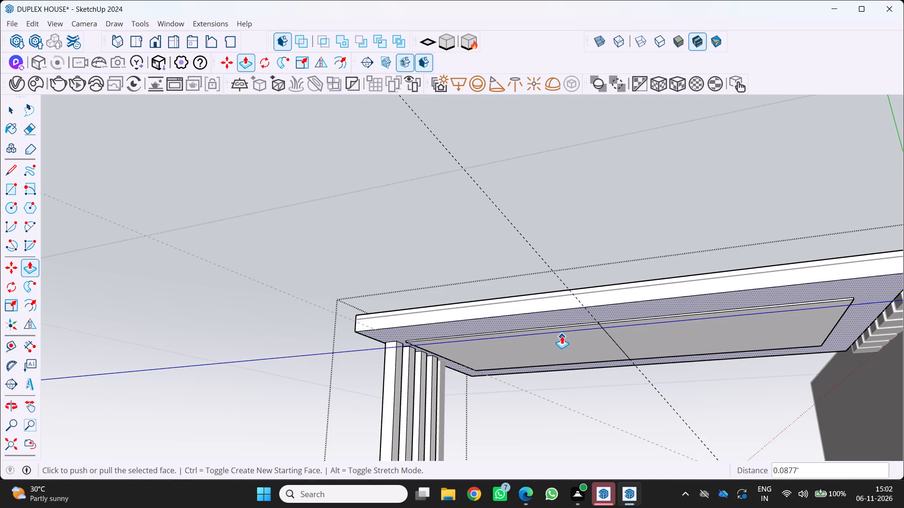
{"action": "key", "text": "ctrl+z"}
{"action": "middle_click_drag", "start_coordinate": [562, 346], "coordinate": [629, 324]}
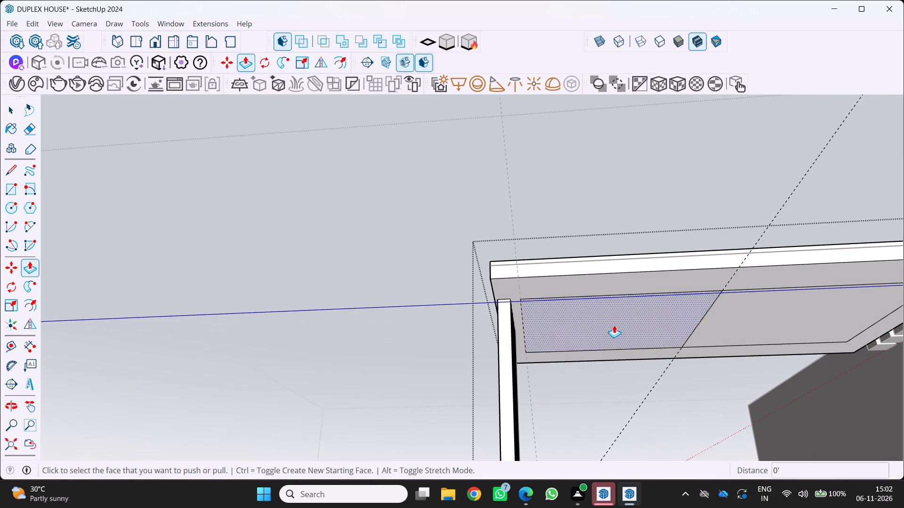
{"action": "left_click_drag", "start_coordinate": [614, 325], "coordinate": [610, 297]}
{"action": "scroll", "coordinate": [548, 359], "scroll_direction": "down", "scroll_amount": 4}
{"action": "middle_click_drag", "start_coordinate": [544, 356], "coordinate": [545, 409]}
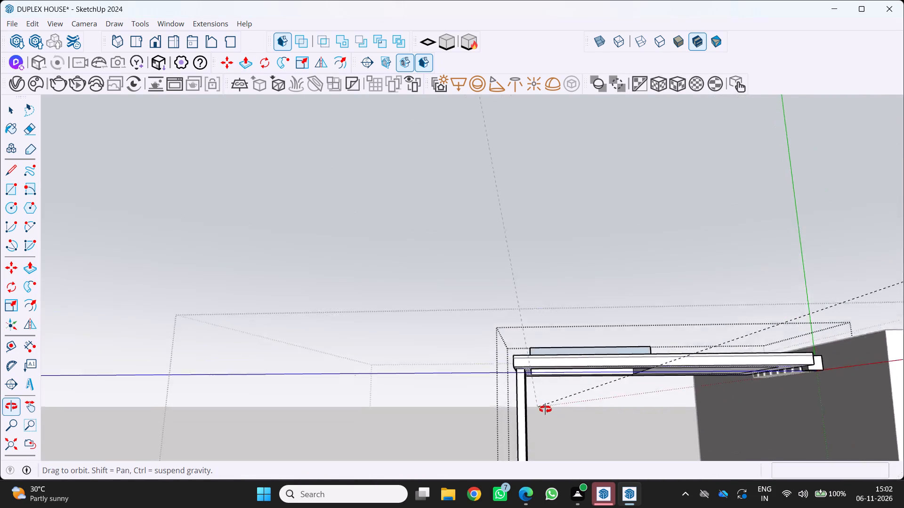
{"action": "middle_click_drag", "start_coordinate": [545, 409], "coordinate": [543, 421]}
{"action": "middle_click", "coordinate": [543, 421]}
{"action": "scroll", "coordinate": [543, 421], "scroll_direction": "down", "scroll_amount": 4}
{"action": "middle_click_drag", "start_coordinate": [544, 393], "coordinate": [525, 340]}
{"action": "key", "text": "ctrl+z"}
Push the column-side rectangle about 1.03' up through the slab to cut an opening.
{"action": "scroll", "coordinate": [547, 361], "scroll_direction": "up", "scroll_amount": 2}
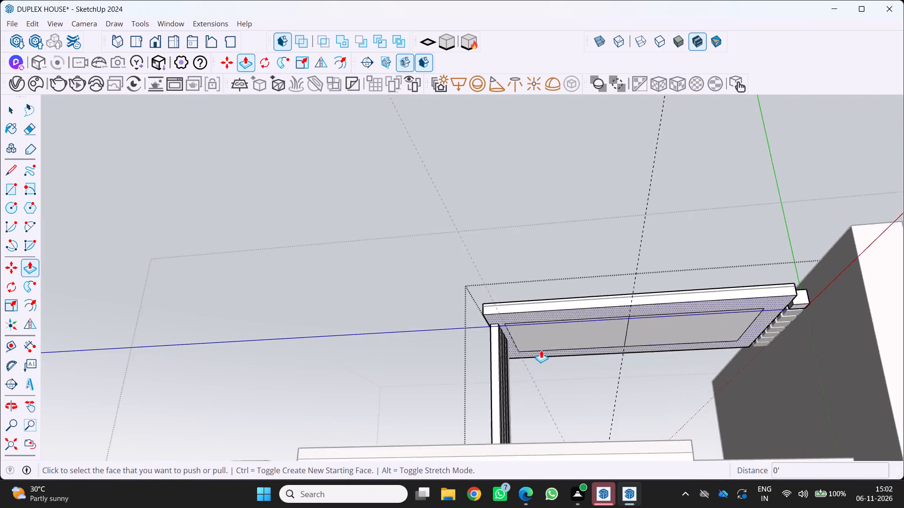
{"action": "scroll", "coordinate": [541, 350], "scroll_direction": "up", "scroll_amount": 3}
{"action": "middle_click_drag", "start_coordinate": [538, 335], "coordinate": [538, 330]}
{"action": "left_click_drag", "start_coordinate": [541, 335], "coordinate": [549, 315]}
Examine the opening through the slab from above, from floor level and from below.
{"action": "scroll", "coordinate": [529, 346], "scroll_direction": "down", "scroll_amount": 4}
{"action": "middle_click_drag", "start_coordinate": [523, 347], "coordinate": [517, 412]}
{"action": "middle_click", "coordinate": [515, 413]}
{"action": "middle_click", "coordinate": [515, 414]}
{"action": "scroll", "coordinate": [515, 414], "scroll_direction": "down", "scroll_amount": 4}
{"action": "middle_click_drag", "start_coordinate": [518, 370], "coordinate": [525, 420]}
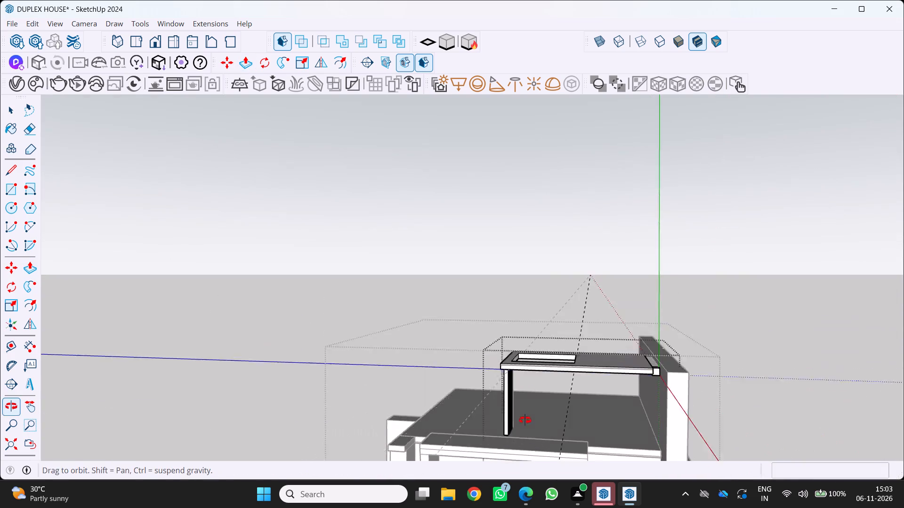
{"action": "middle_click_drag", "start_coordinate": [525, 420], "coordinate": [525, 421]}
{"action": "middle_click", "coordinate": [525, 421]}
{"action": "scroll", "coordinate": [546, 367], "scroll_direction": "up", "scroll_amount": 5}
{"action": "middle_click_drag", "start_coordinate": [534, 373], "coordinate": [607, 434]}
{"action": "scroll", "coordinate": [603, 418], "scroll_direction": "up", "scroll_amount": 7}
{"action": "middle_click_drag", "start_coordinate": [589, 406], "coordinate": [531, 320]}
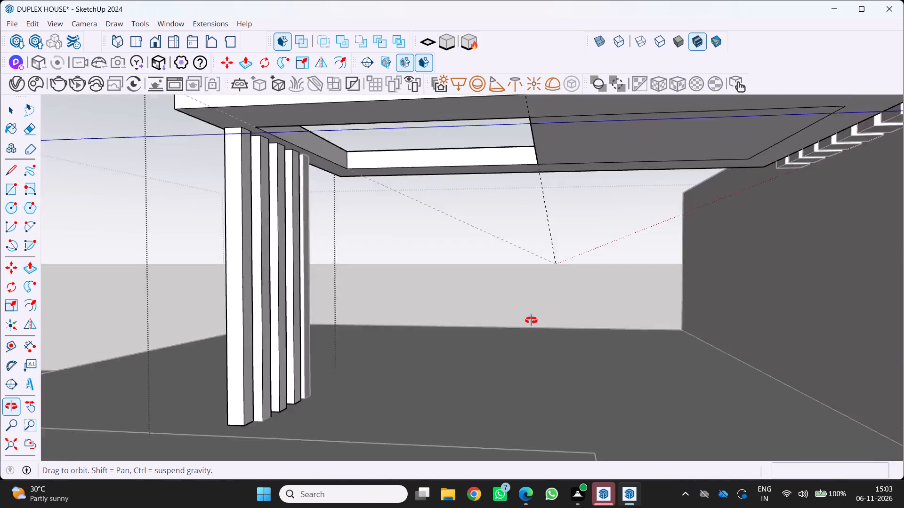
{"action": "middle_click_drag", "start_coordinate": [531, 320], "coordinate": [527, 365]}
{"action": "scroll", "coordinate": [527, 365], "scroll_direction": "down", "scroll_amount": 9}
{"action": "middle_click", "coordinate": [527, 365]}
{"action": "middle_click_drag", "start_coordinate": [484, 388], "coordinate": [519, 263]}
{"action": "scroll", "coordinate": [487, 371], "scroll_direction": "up", "scroll_amount": 1}
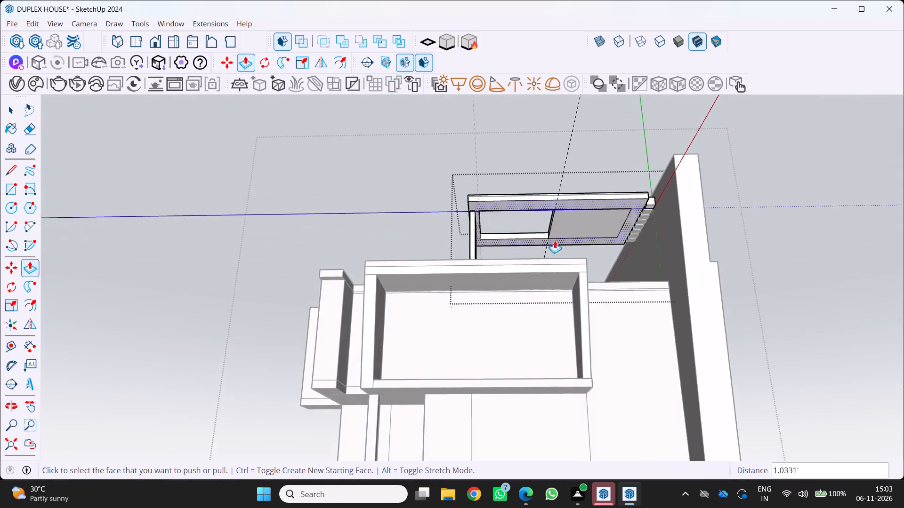
{"action": "scroll", "coordinate": [555, 242], "scroll_direction": "up", "scroll_amount": 8}
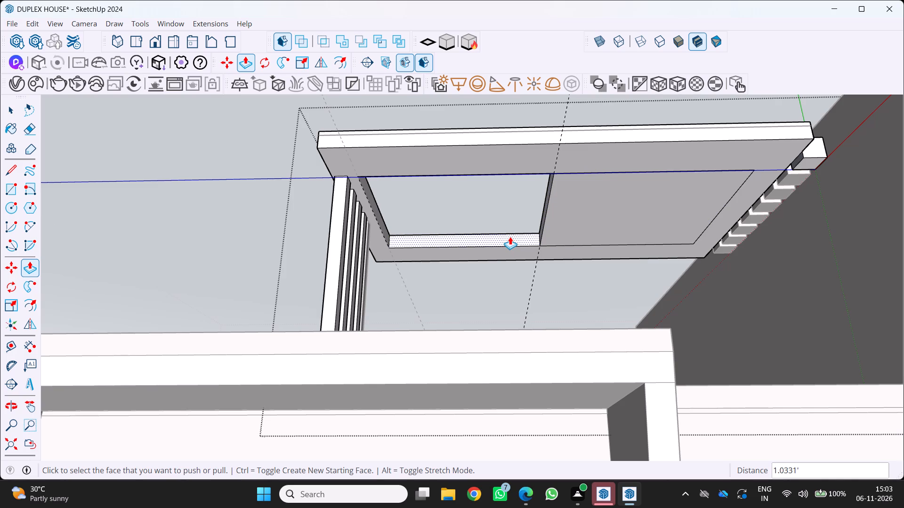
Examine the uncut part of the inset rectangle between the opening and the wall-side blocks.
{"action": "scroll", "coordinate": [673, 221], "scroll_direction": "down", "scroll_amount": 3}
{"action": "middle_click_drag", "start_coordinate": [643, 208], "coordinate": [617, 234]}
{"action": "scroll", "coordinate": [641, 208], "scroll_direction": "up", "scroll_amount": 1}
{"action": "scroll", "coordinate": [617, 234], "scroll_direction": "down", "scroll_amount": 6}
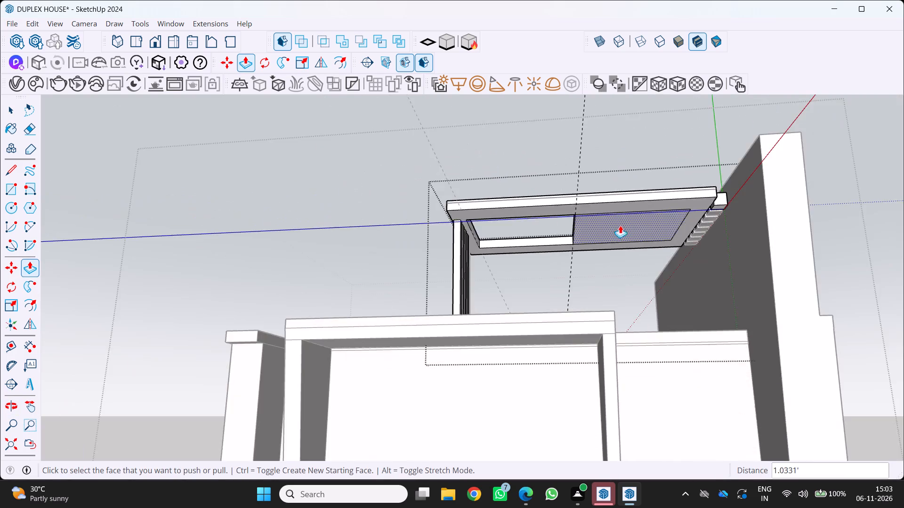
{"action": "scroll", "coordinate": [620, 225], "scroll_direction": "down", "scroll_amount": 4}
{"action": "scroll", "coordinate": [612, 222], "scroll_direction": "up", "scroll_amount": 4}
{"action": "middle_click_drag", "start_coordinate": [612, 213], "coordinate": [655, 207]}
{"action": "scroll", "coordinate": [615, 213], "scroll_direction": "up", "scroll_amount": 1}
{"action": "middle_click", "coordinate": [655, 207]}
{"action": "scroll", "coordinate": [586, 223], "scroll_direction": "down", "scroll_amount": 6}
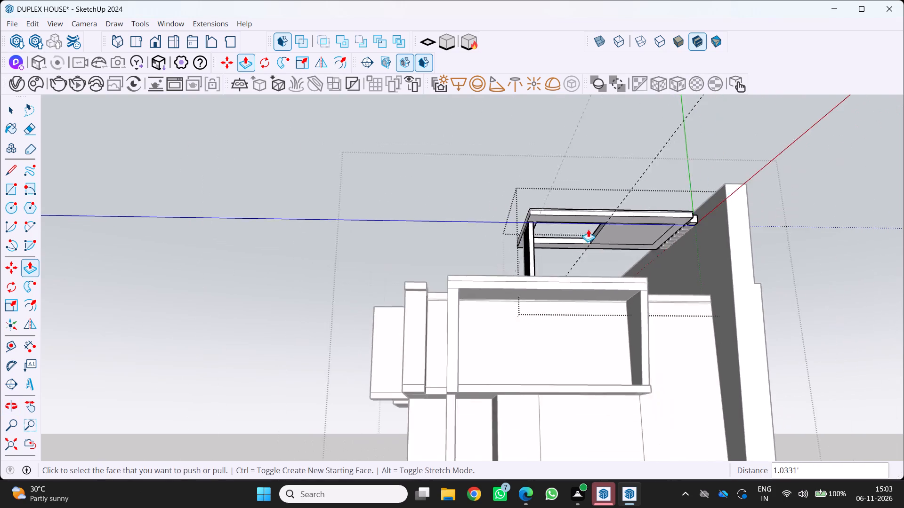
{"action": "middle_click_drag", "start_coordinate": [587, 231], "coordinate": [556, 288]}
{"action": "middle_click_drag", "start_coordinate": [555, 290], "coordinate": [542, 310]}
{"action": "scroll", "coordinate": [542, 310], "scroll_direction": "up", "scroll_amount": 5}
{"action": "middle_click", "coordinate": [542, 310]}
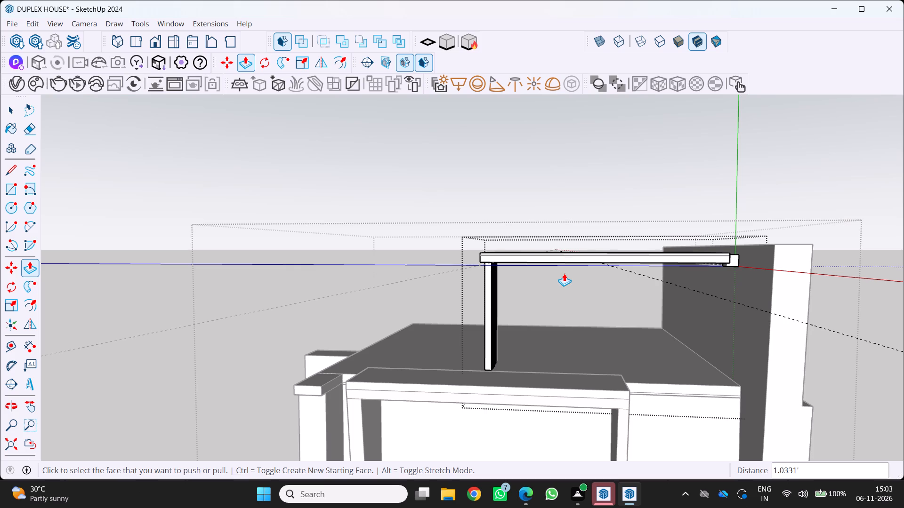
Compare the slab's opening with its solid half from above and from below.
{"action": "scroll", "coordinate": [672, 134], "scroll_direction": "down", "scroll_amount": 3}
{"action": "middle_click_drag", "start_coordinate": [639, 177], "coordinate": [576, 378]}
{"action": "scroll", "coordinate": [553, 397], "scroll_direction": "up", "scroll_amount": 1}
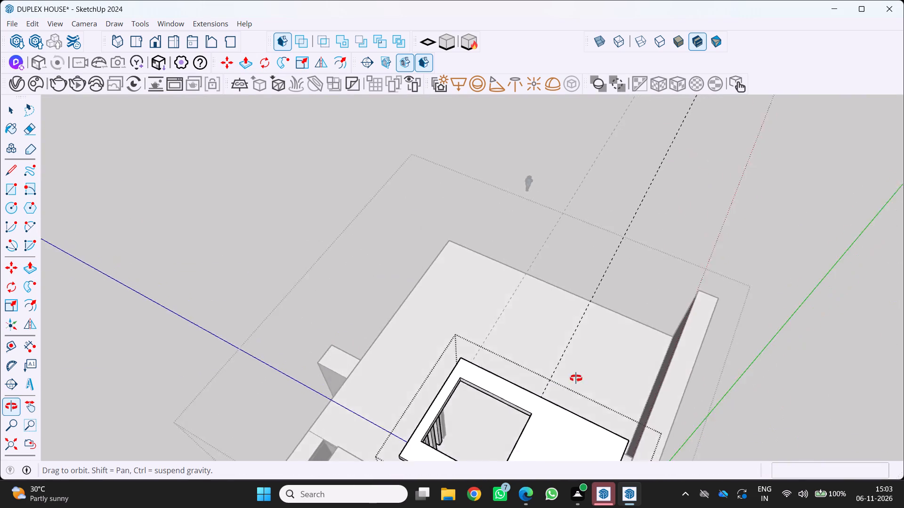
{"action": "middle_click_drag", "start_coordinate": [576, 378], "coordinate": [675, 129]}
{"action": "scroll", "coordinate": [662, 150], "scroll_direction": "up", "scroll_amount": 2}
{"action": "middle_click_drag", "start_coordinate": [660, 148], "coordinate": [660, 157]}
{"action": "scroll", "coordinate": [660, 149], "scroll_direction": "up", "scroll_amount": 1}
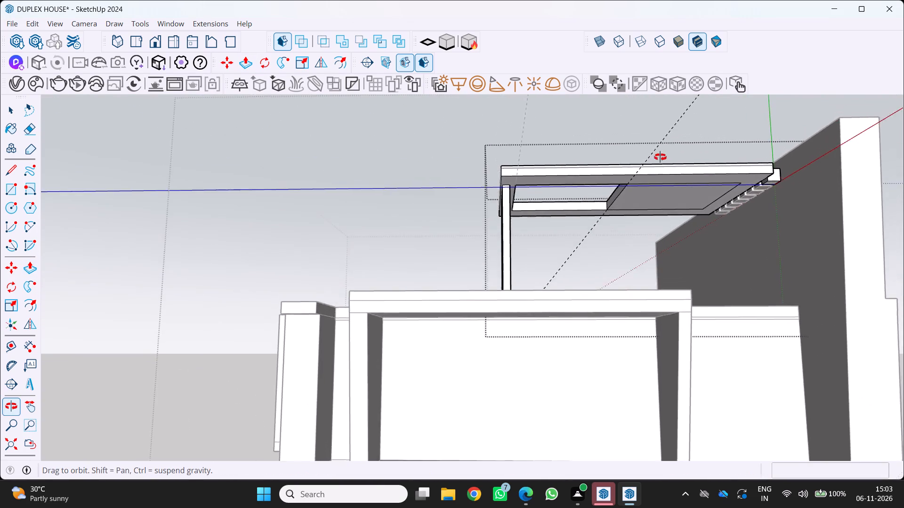
{"action": "middle_click_drag", "start_coordinate": [660, 157], "coordinate": [653, 171]}
{"action": "scroll", "coordinate": [653, 171], "scroll_direction": "down", "scroll_amount": 7}
{"action": "middle_click", "coordinate": [653, 171]}
{"action": "middle_click_drag", "start_coordinate": [648, 169], "coordinate": [598, 345]}
{"action": "scroll", "coordinate": [599, 347], "scroll_direction": "down", "scroll_amount": 2}
{"action": "middle_click", "coordinate": [601, 349]}
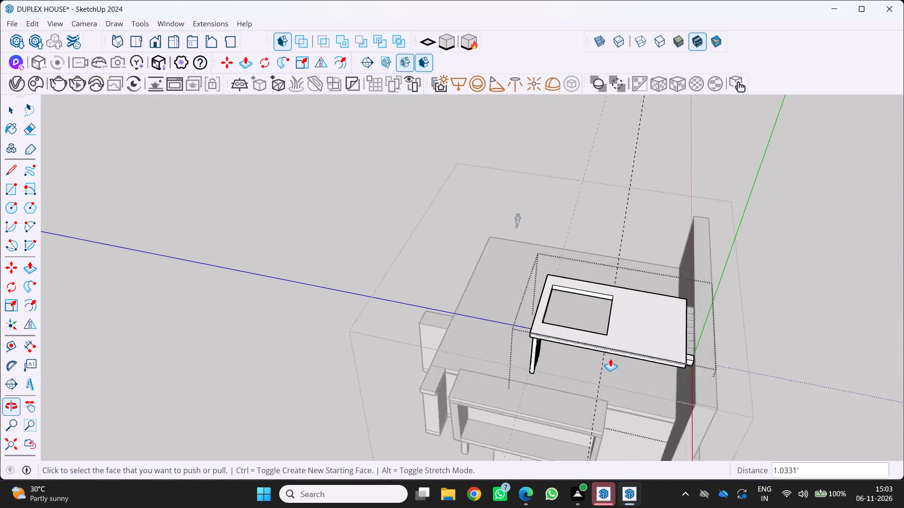
{"action": "scroll", "coordinate": [610, 358], "scroll_direction": "down", "scroll_amount": 8}
Examine the slab opening against the whole house and the column row, finishing with the slab's underside.
{"action": "middle_click_drag", "start_coordinate": [586, 348], "coordinate": [632, 213]}
{"action": "scroll", "coordinate": [589, 342], "scroll_direction": "up", "scroll_amount": 1}
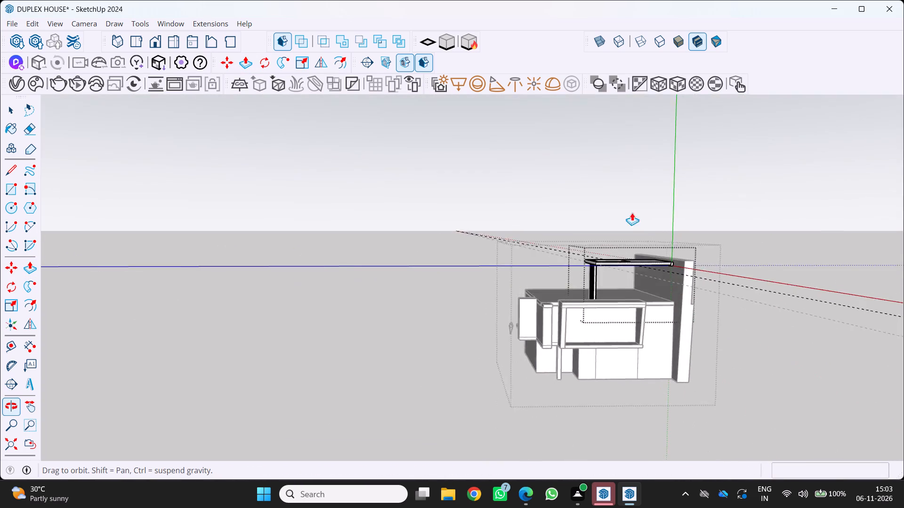
{"action": "middle_click_drag", "start_coordinate": [632, 213], "coordinate": [637, 212]}
{"action": "scroll", "coordinate": [612, 240], "scroll_direction": "up", "scroll_amount": 4}
{"action": "middle_click_drag", "start_coordinate": [610, 260], "coordinate": [639, 208]}
{"action": "scroll", "coordinate": [613, 260], "scroll_direction": "up", "scroll_amount": 1}
{"action": "scroll", "coordinate": [643, 212], "scroll_direction": "up", "scroll_amount": 7}
{"action": "middle_click_drag", "start_coordinate": [611, 245], "coordinate": [620, 200]}
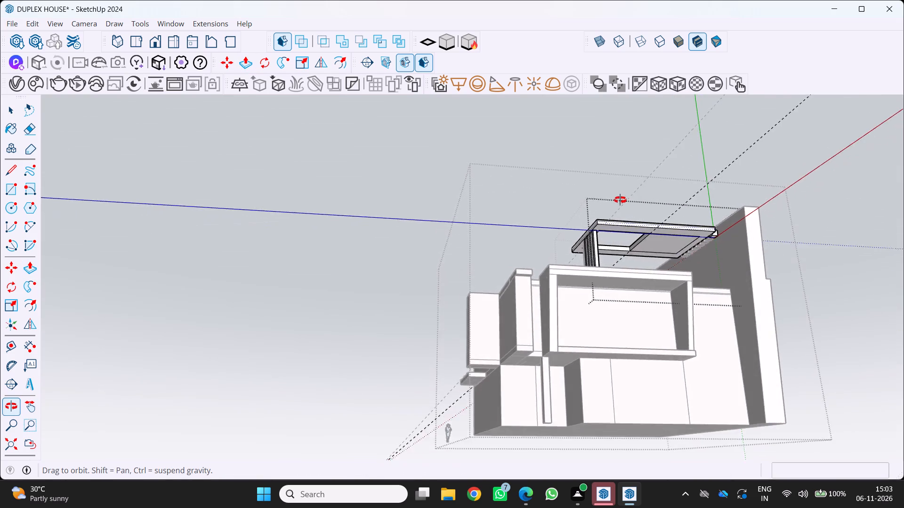
{"action": "scroll", "coordinate": [621, 200], "scroll_direction": "up", "scroll_amount": 1}
{"action": "middle_click_drag", "start_coordinate": [620, 200], "coordinate": [570, 243]}
{"action": "middle_click_drag", "start_coordinate": [570, 243], "coordinate": [571, 254]}
{"action": "scroll", "coordinate": [571, 252], "scroll_direction": "down", "scroll_amount": 5}
{"action": "scroll", "coordinate": [592, 238], "scroll_direction": "up", "scroll_amount": 3}
{"action": "middle_click_drag", "start_coordinate": [602, 197], "coordinate": [648, 68]}
{"action": "middle_click", "coordinate": [648, 68]}
{"action": "scroll", "coordinate": [615, 174], "scroll_direction": "up", "scroll_amount": 2}
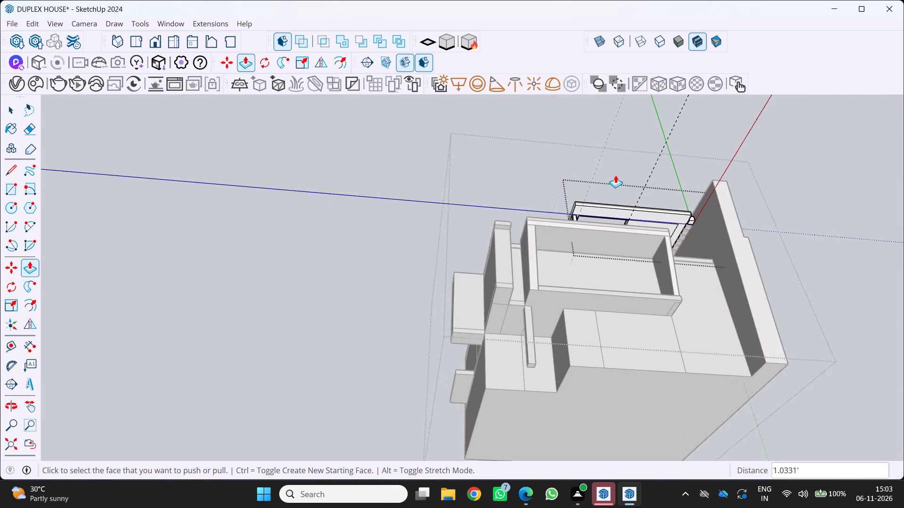
{"action": "scroll", "coordinate": [615, 175], "scroll_direction": "up", "scroll_amount": 1}
{"action": "middle_click_drag", "start_coordinate": [610, 180], "coordinate": [545, 304]}
{"action": "scroll", "coordinate": [580, 244], "scroll_direction": "up", "scroll_amount": 10}
{"action": "middle_click_drag", "start_coordinate": [601, 208], "coordinate": [623, 169]}
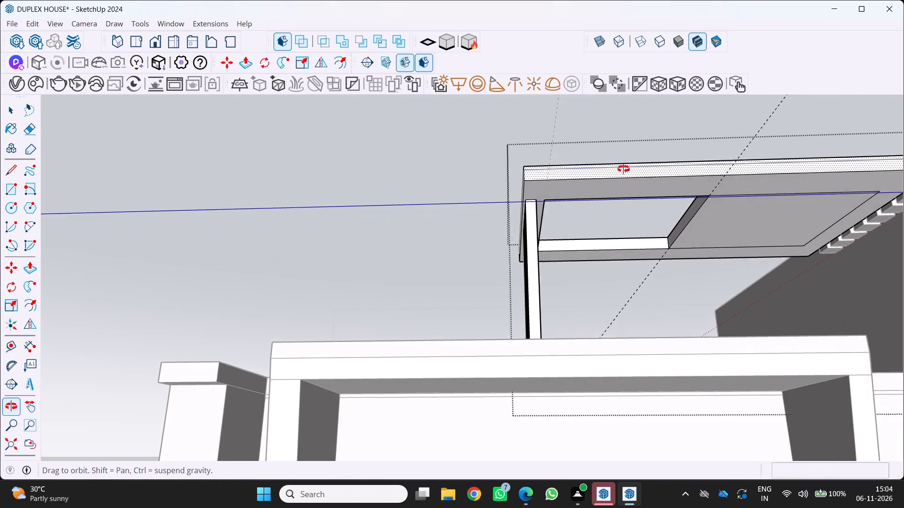
{"action": "middle_click_drag", "start_coordinate": [623, 169], "coordinate": [622, 167]}
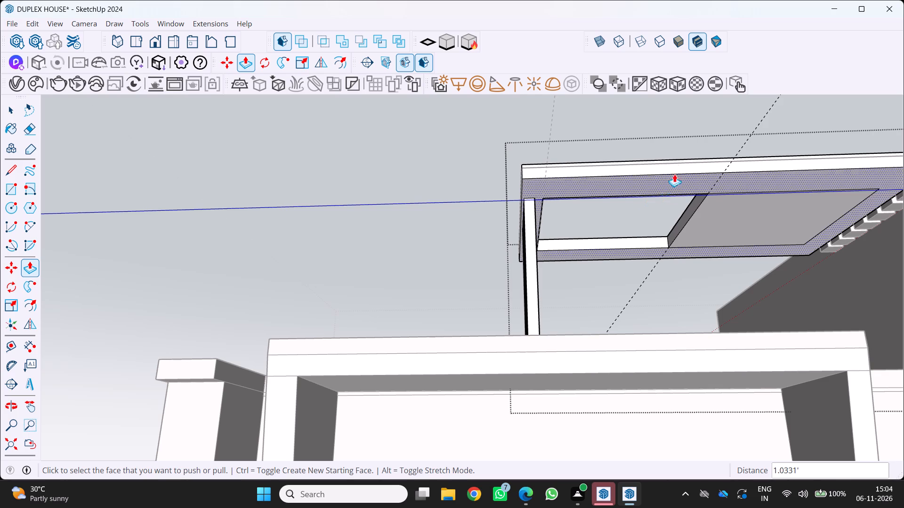
Examine the roof slab with its opening and column row against the terrace and wall from several heights.
{"action": "scroll", "coordinate": [630, 246], "scroll_direction": "down", "scroll_amount": 4}
{"action": "middle_click_drag", "start_coordinate": [631, 251], "coordinate": [591, 306]}
{"action": "scroll", "coordinate": [621, 286], "scroll_direction": "up", "scroll_amount": 4}
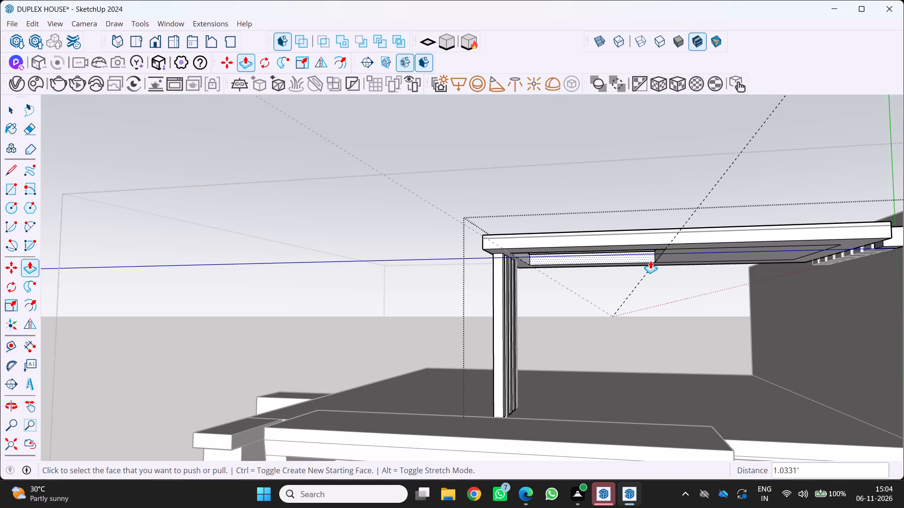
{"action": "scroll", "coordinate": [598, 312], "scroll_direction": "down", "scroll_amount": 4}
{"action": "middle_click_drag", "start_coordinate": [584, 295], "coordinate": [549, 325]}
{"action": "scroll", "coordinate": [550, 325], "scroll_direction": "down", "scroll_amount": 1}
{"action": "middle_click", "coordinate": [549, 326]}
{"action": "middle_click", "coordinate": [549, 326]}
{"action": "scroll", "coordinate": [558, 314], "scroll_direction": "down", "scroll_amount": 5}
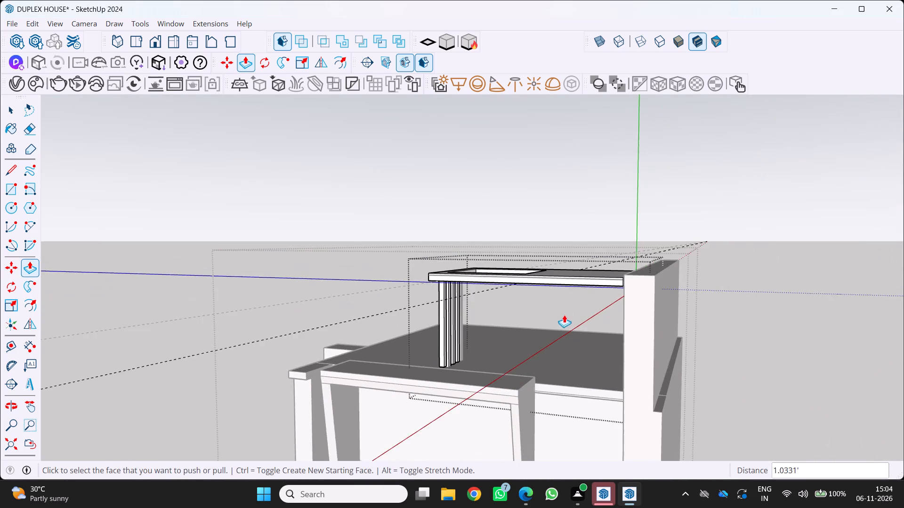
{"action": "middle_click_drag", "start_coordinate": [564, 315], "coordinate": [637, 319]}
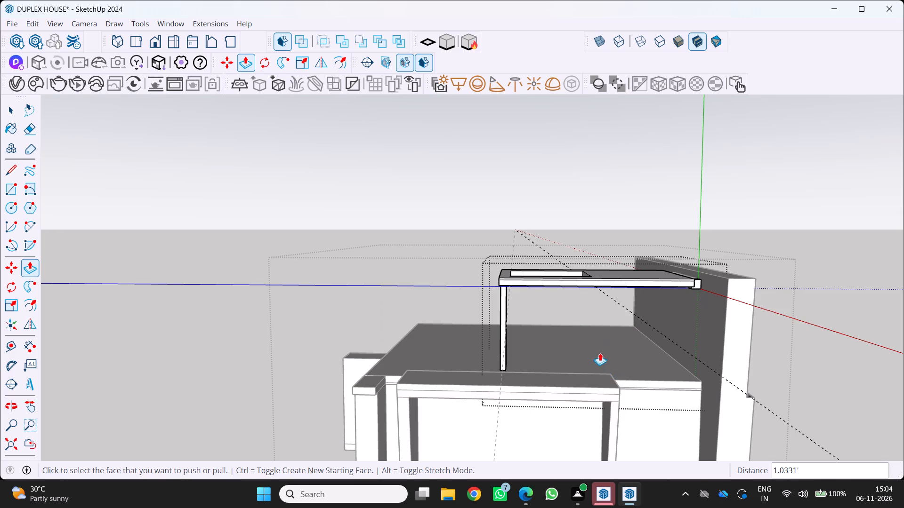
{"action": "middle_click_drag", "start_coordinate": [591, 343], "coordinate": [566, 314]}
{"action": "middle_click_drag", "start_coordinate": [568, 314], "coordinate": [574, 314]}
Examine the slab opening's inner edges and the tops of the columns from below.
{"action": "scroll", "coordinate": [584, 280], "scroll_direction": "up", "scroll_amount": 8}
{"action": "middle_click_drag", "start_coordinate": [518, 214], "coordinate": [532, 190]}
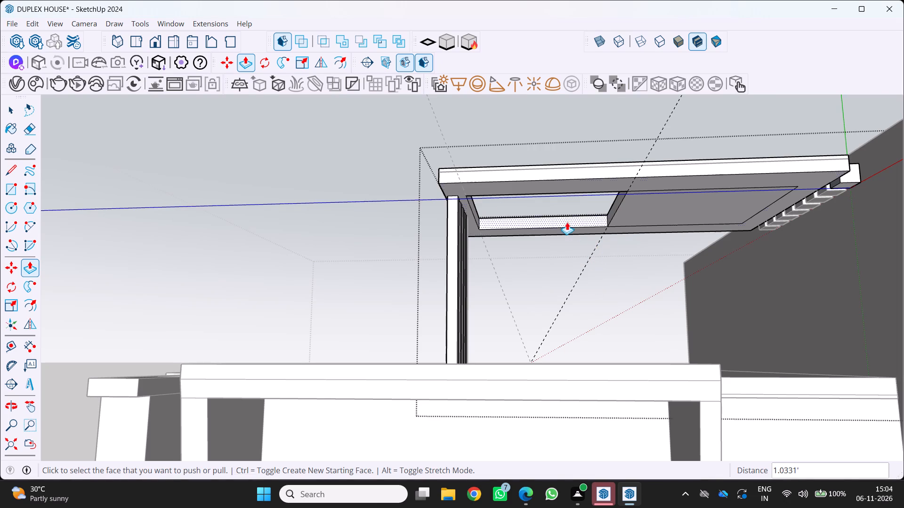
{"action": "scroll", "coordinate": [476, 177], "scroll_direction": "up", "scroll_amount": 1}
{"action": "middle_click_drag", "start_coordinate": [476, 176], "coordinate": [487, 159]}
{"action": "scroll", "coordinate": [476, 203], "scroll_direction": "up", "scroll_amount": 3}
{"action": "middle_click_drag", "start_coordinate": [488, 176], "coordinate": [517, 146]}
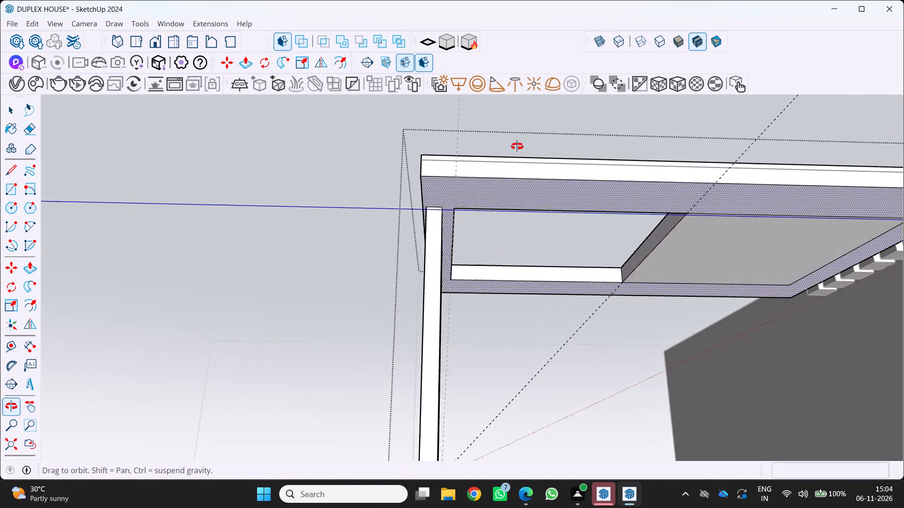
{"action": "middle_click_drag", "start_coordinate": [517, 146], "coordinate": [525, 137]}
{"action": "scroll", "coordinate": [459, 205], "scroll_direction": "up", "scroll_amount": 5}
{"action": "middle_click_drag", "start_coordinate": [452, 200], "coordinate": [515, 144]}
{"action": "scroll", "coordinate": [410, 333], "scroll_direction": "down", "scroll_amount": 4}
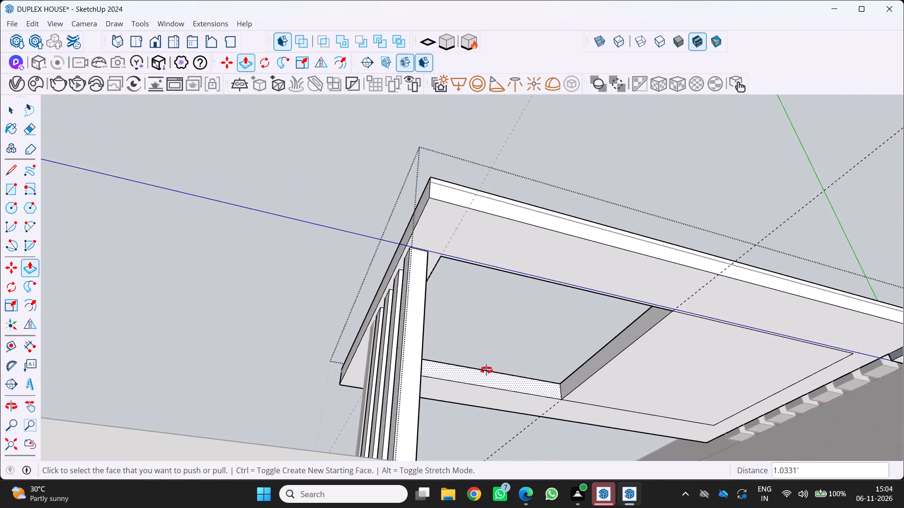
{"action": "middle_click_drag", "start_coordinate": [488, 371], "coordinate": [382, 338]}
{"action": "scroll", "coordinate": [375, 337], "scroll_direction": "up", "scroll_amount": 1}
{"action": "scroll", "coordinate": [417, 274], "scroll_direction": "down", "scroll_amount": 4}
{"action": "scroll", "coordinate": [416, 282], "scroll_direction": "up", "scroll_amount": 1}
{"action": "middle_click_drag", "start_coordinate": [416, 282], "coordinate": [406, 338]}
{"action": "scroll", "coordinate": [426, 216], "scroll_direction": "up", "scroll_amount": 4}
{"action": "middle_click_drag", "start_coordinate": [428, 217], "coordinate": [433, 224]}
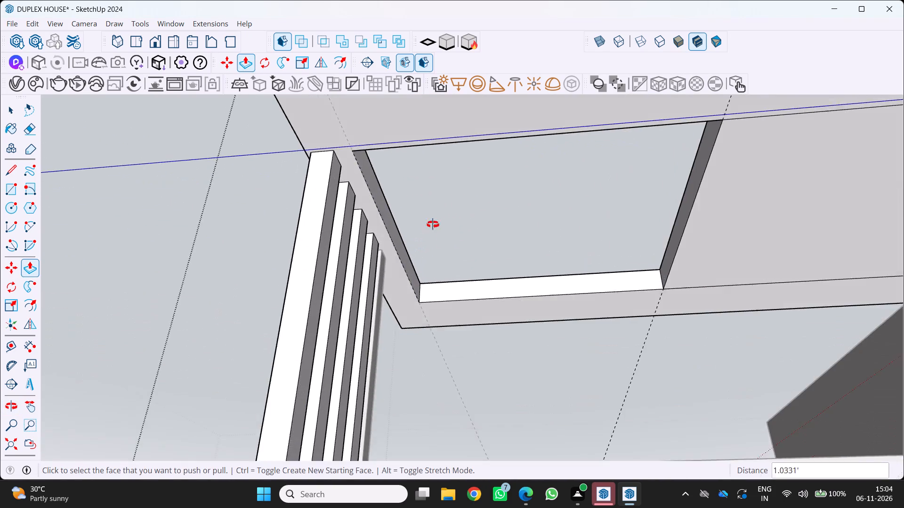
{"action": "middle_click_drag", "start_coordinate": [433, 224], "coordinate": [444, 242]}
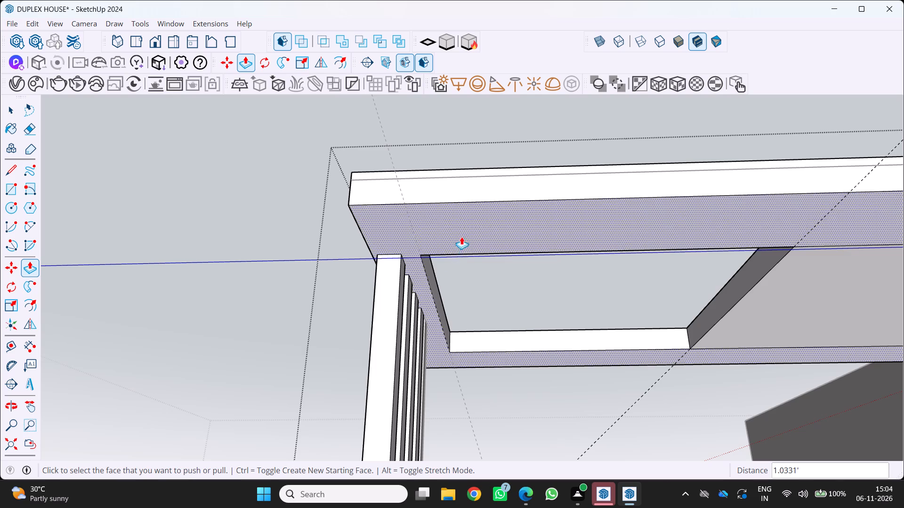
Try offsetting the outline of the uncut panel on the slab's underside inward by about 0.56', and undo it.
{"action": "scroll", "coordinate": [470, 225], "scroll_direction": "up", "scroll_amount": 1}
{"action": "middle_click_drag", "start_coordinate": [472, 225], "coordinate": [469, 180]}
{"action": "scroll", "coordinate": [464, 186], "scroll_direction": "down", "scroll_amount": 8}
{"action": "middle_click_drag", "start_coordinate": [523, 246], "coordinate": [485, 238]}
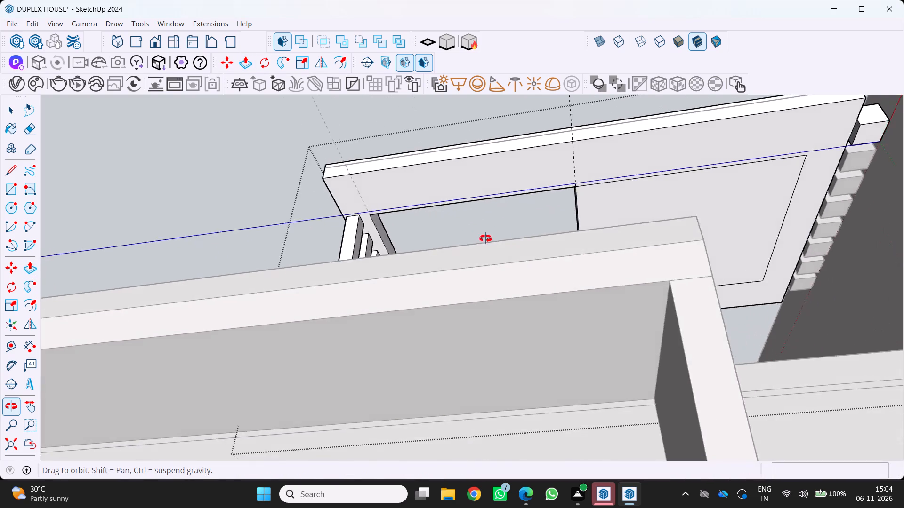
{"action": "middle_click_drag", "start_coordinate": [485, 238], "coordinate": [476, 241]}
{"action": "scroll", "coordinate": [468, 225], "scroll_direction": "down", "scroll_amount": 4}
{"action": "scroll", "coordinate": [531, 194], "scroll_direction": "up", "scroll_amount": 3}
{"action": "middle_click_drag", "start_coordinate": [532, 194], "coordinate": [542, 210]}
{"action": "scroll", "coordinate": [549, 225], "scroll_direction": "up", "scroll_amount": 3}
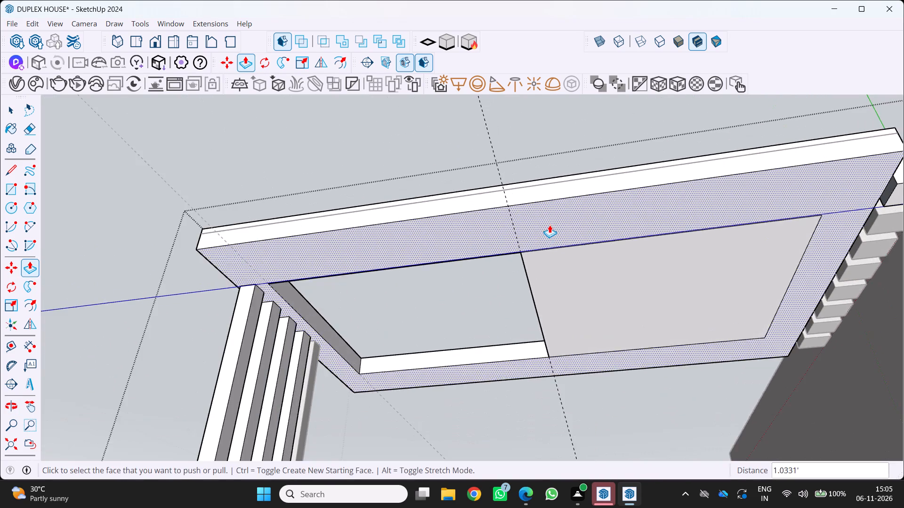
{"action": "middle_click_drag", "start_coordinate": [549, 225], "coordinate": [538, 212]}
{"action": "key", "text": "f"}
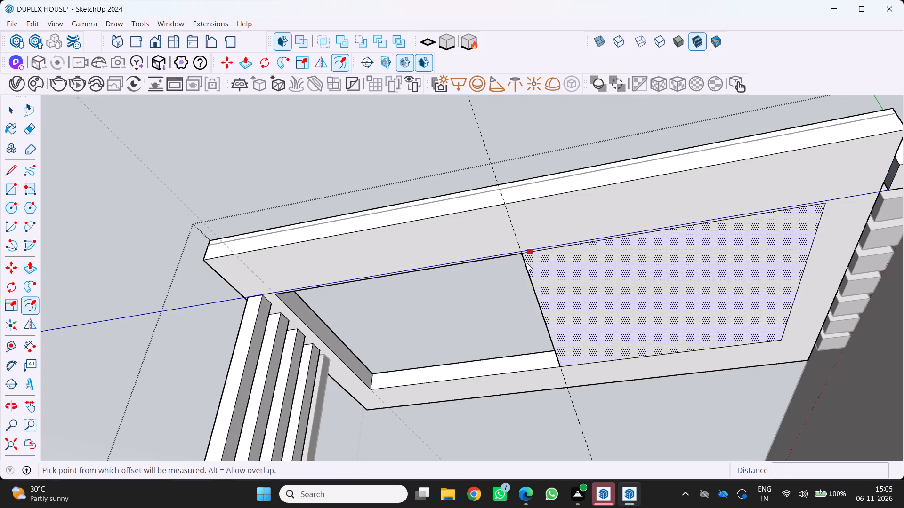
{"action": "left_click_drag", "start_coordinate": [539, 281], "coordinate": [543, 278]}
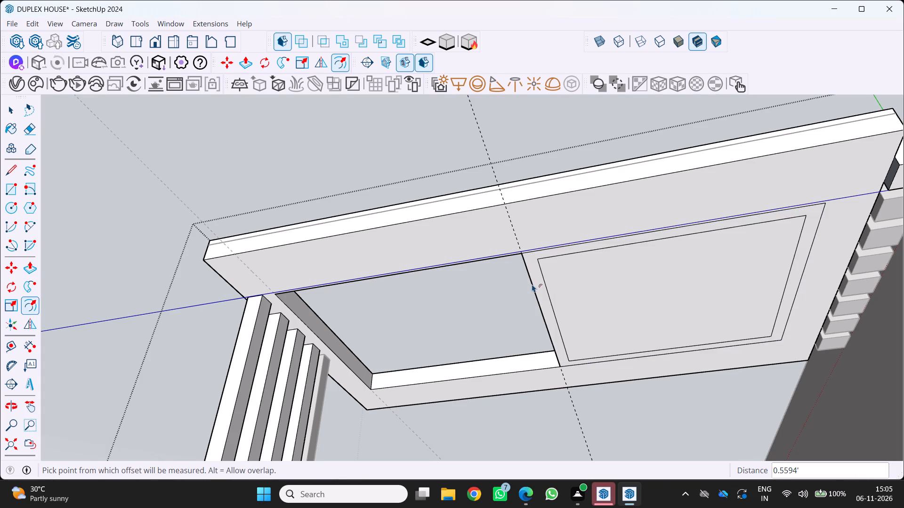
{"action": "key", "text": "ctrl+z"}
Offset the outline of the uncut panel on the slab's underside inward by about 0.77'.
{"action": "left_click_drag", "start_coordinate": [536, 290], "coordinate": [540, 287]}
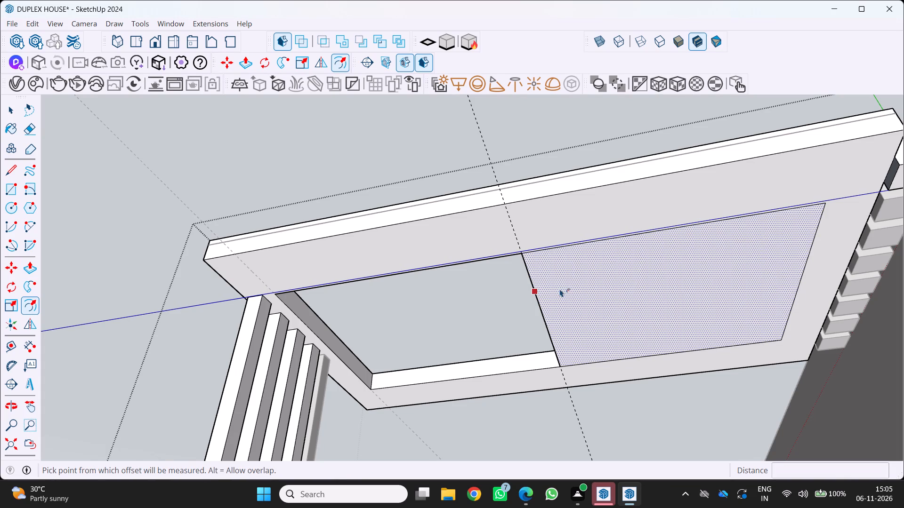
{"action": "left_click_drag", "start_coordinate": [560, 289], "coordinate": [550, 285]}
{"action": "left_click_drag", "start_coordinate": [554, 289], "coordinate": [564, 286]}
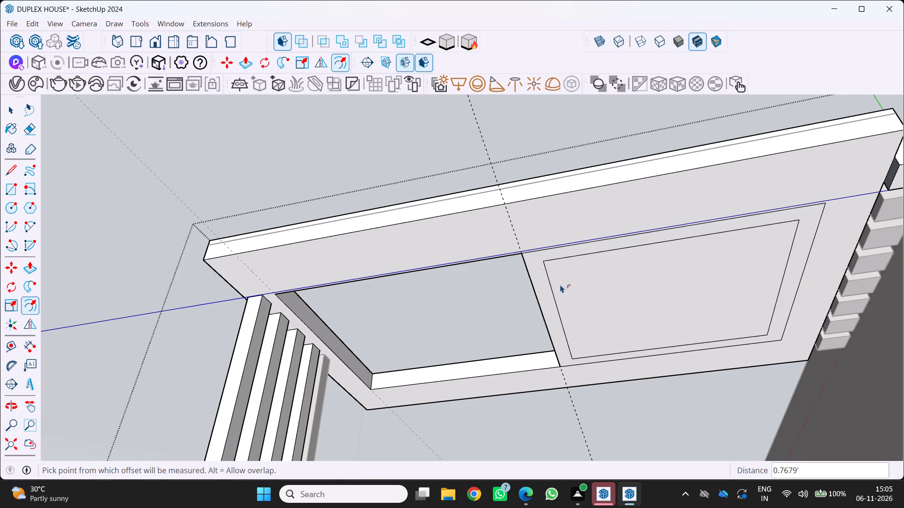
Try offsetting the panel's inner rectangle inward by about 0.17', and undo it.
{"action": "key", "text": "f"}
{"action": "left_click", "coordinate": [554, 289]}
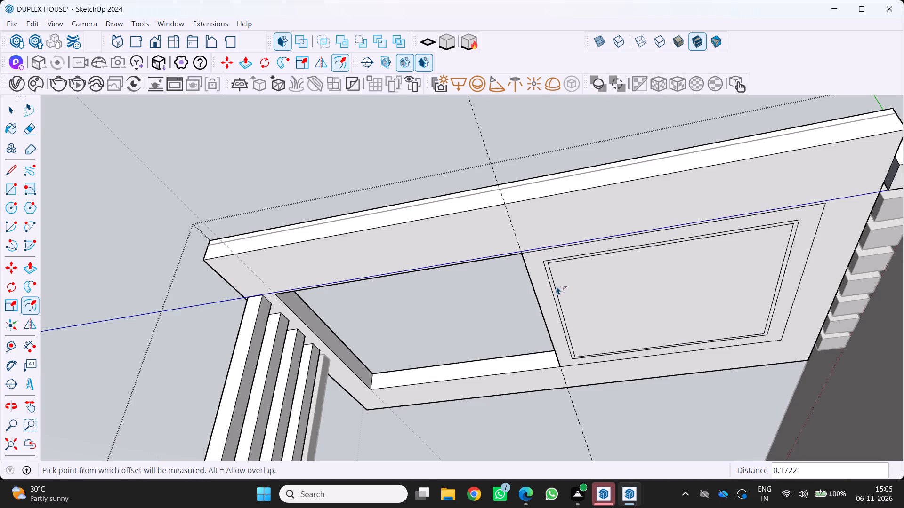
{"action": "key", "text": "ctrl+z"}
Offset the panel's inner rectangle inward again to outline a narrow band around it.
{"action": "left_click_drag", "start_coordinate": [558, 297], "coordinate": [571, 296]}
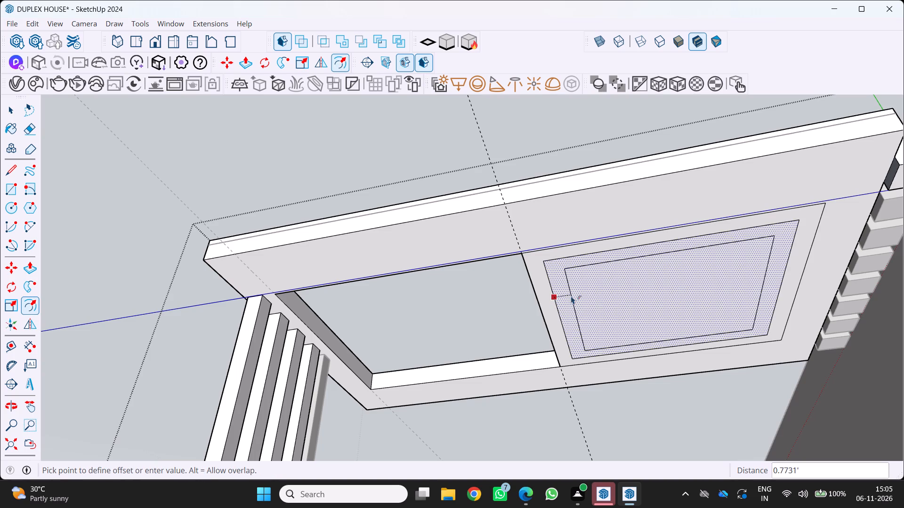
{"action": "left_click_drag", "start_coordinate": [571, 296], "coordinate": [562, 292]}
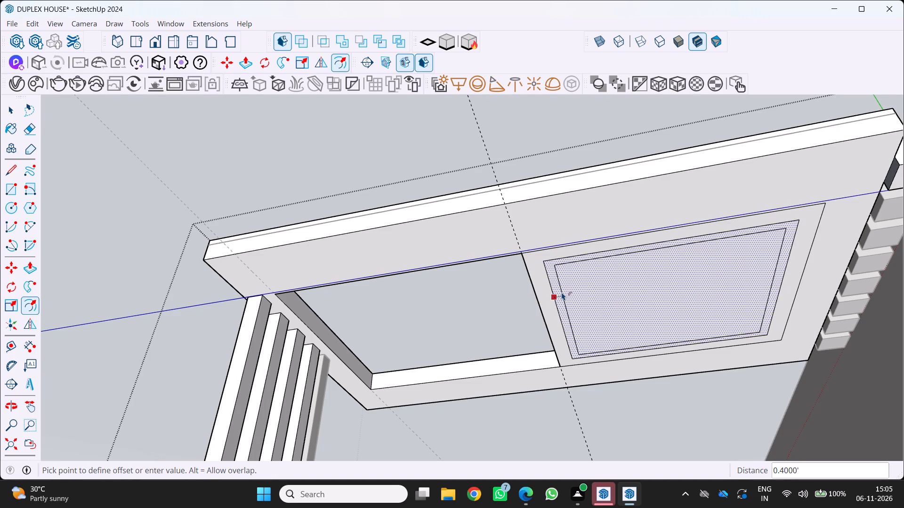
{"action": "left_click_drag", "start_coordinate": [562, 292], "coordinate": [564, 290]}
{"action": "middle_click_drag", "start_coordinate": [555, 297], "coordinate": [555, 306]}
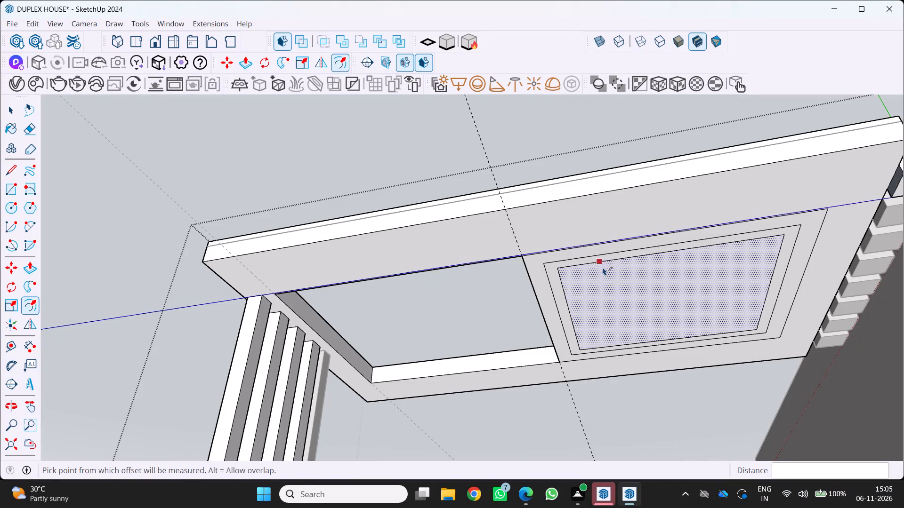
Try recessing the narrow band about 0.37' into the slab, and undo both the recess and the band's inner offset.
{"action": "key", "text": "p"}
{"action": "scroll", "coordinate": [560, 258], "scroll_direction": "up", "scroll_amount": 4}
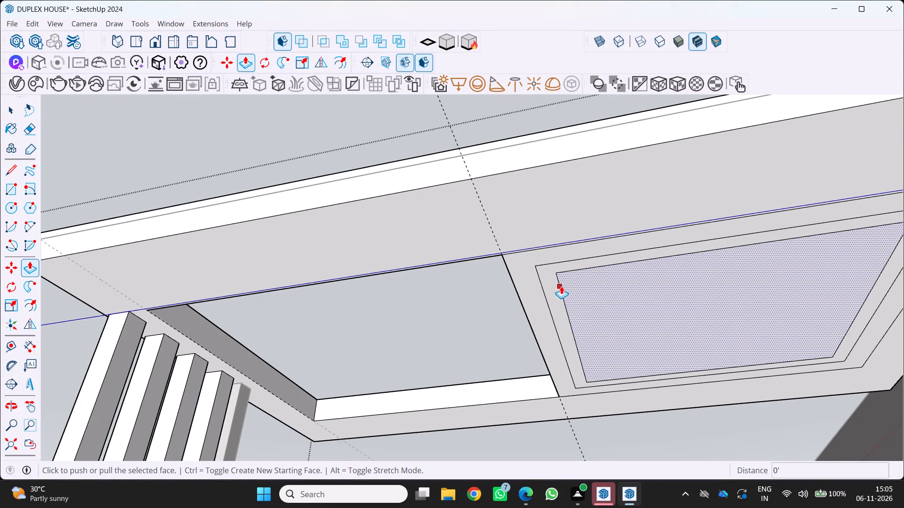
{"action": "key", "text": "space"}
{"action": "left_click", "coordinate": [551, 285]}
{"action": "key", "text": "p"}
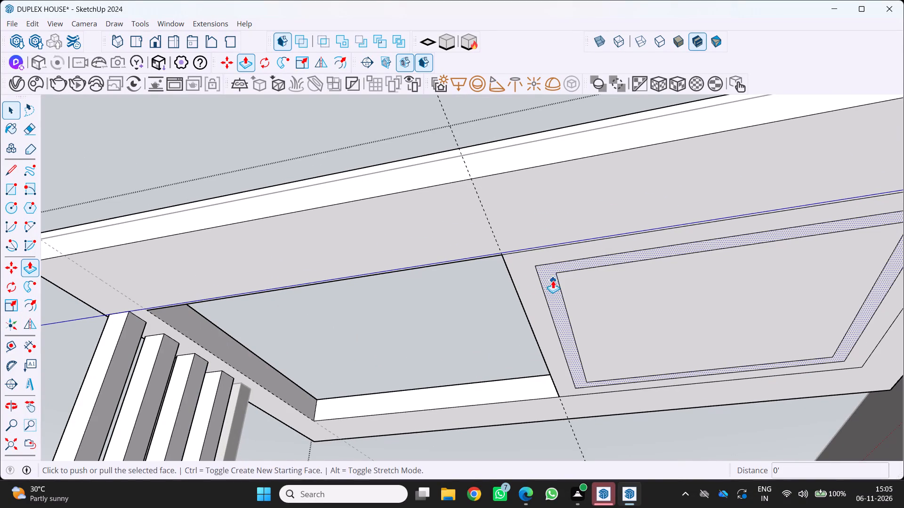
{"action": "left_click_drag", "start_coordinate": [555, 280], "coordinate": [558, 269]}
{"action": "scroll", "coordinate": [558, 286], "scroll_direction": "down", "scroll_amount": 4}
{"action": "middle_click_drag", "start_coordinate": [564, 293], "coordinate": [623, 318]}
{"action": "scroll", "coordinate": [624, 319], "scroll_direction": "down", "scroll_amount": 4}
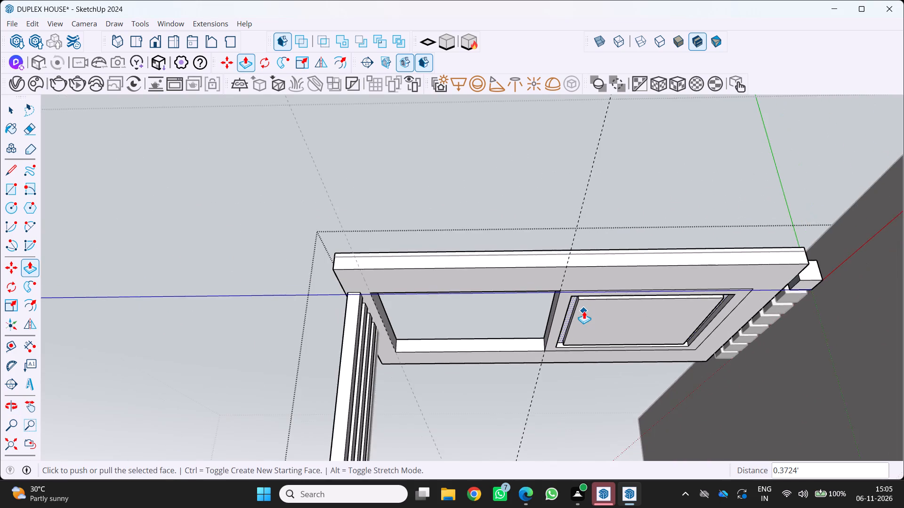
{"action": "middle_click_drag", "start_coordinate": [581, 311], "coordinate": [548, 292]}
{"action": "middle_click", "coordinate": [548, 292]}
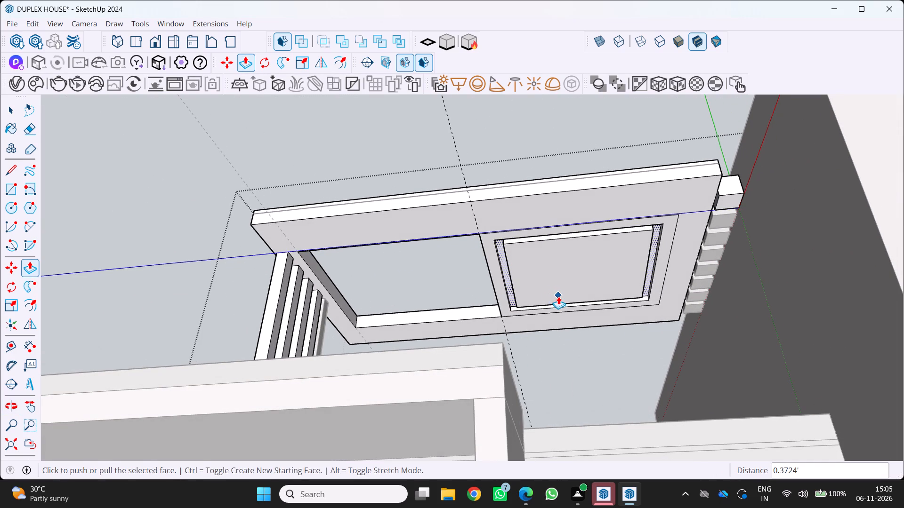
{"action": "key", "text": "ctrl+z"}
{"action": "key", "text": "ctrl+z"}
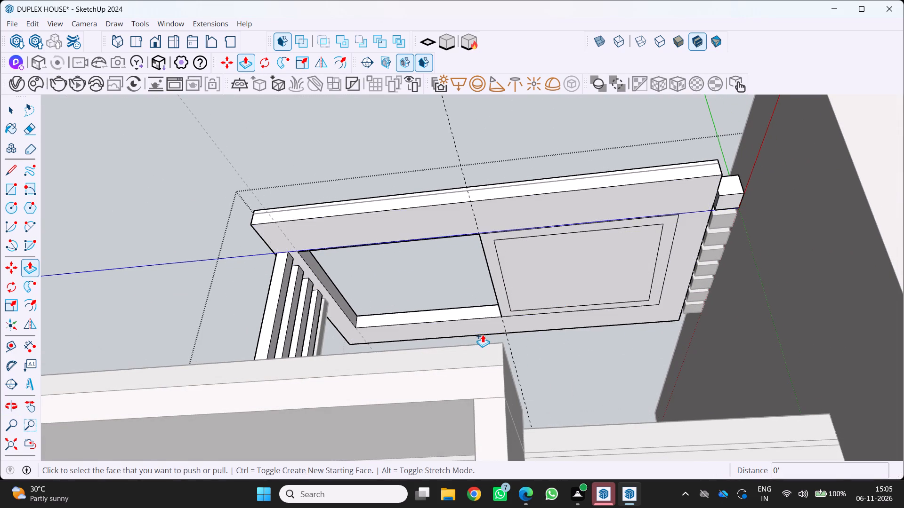
Offset the inner rectangle on the uncut panel inward by about 0.36' to outline a narrow band.
{"action": "key", "text": "f"}
{"action": "left_click", "coordinate": [505, 277]}
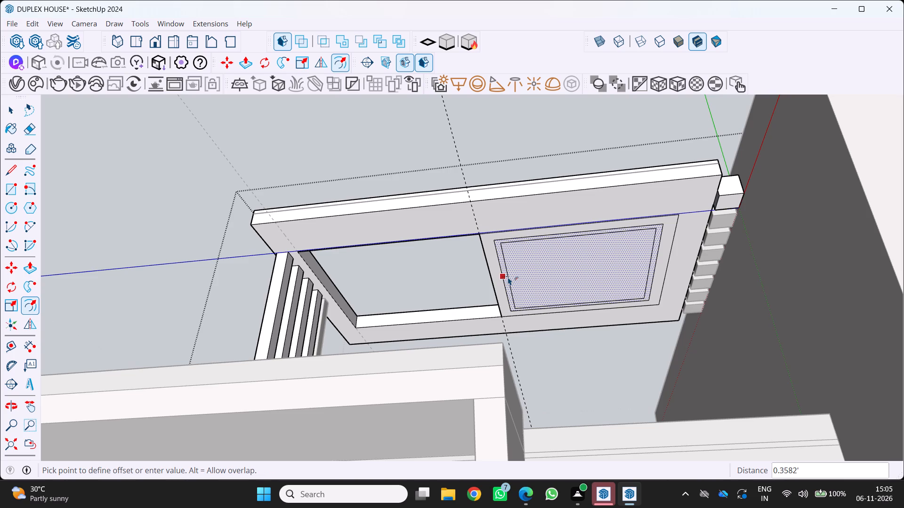
{"action": "left_click", "coordinate": [508, 277]}
Push the narrow band about 0.25' into the slab's underside to form a groove around the panel.
{"action": "scroll", "coordinate": [509, 282], "scroll_direction": "up", "scroll_amount": 3}
{"action": "middle_click_drag", "start_coordinate": [506, 281], "coordinate": [557, 247]}
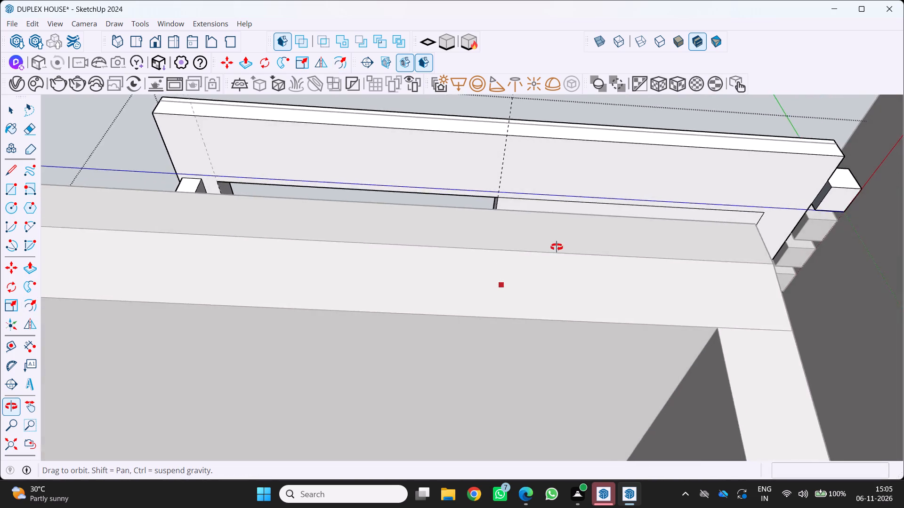
{"action": "middle_click_drag", "start_coordinate": [557, 247], "coordinate": [520, 283]}
{"action": "key", "text": "p"}
{"action": "scroll", "coordinate": [505, 241], "scroll_direction": "up", "scroll_amount": 3}
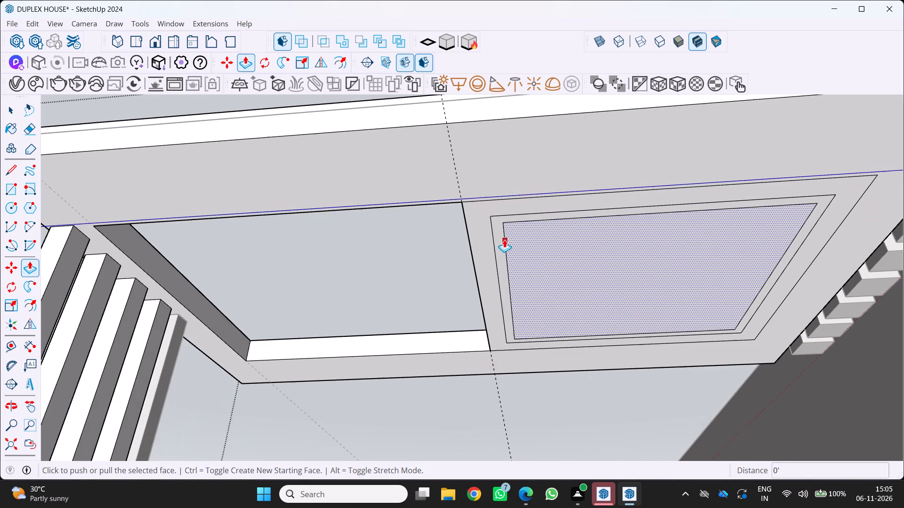
{"action": "left_click", "coordinate": [500, 241]}
{"action": "key", "text": "space"}
{"action": "left_click", "coordinate": [500, 241]}
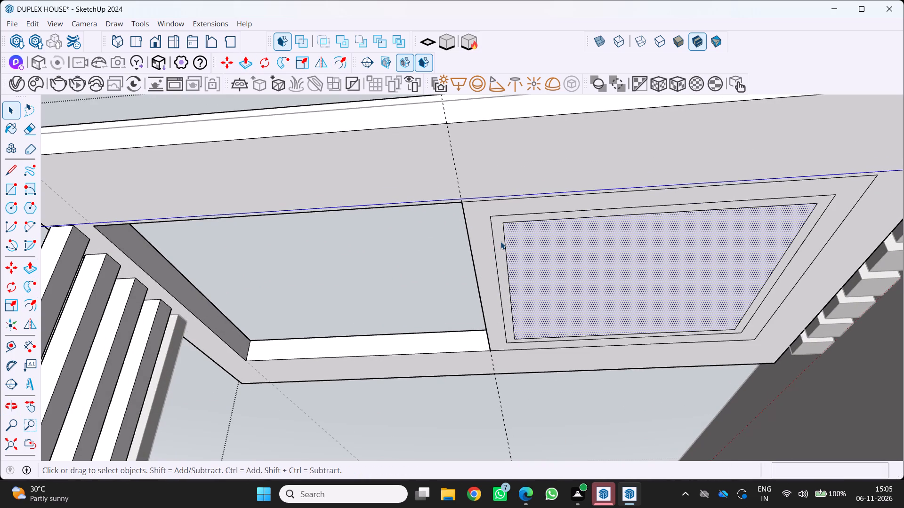
{"action": "key", "text": "p"}
{"action": "left_click_drag", "start_coordinate": [501, 243], "coordinate": [502, 236]}
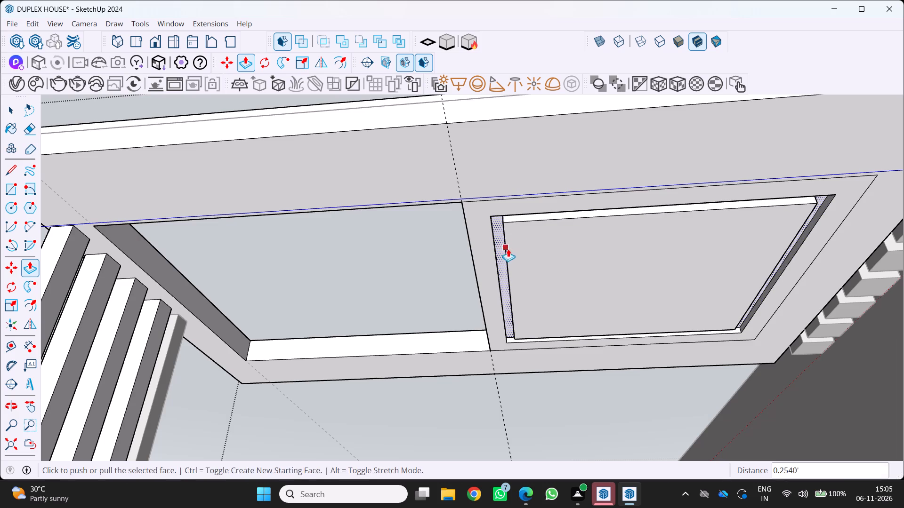
Examine the groove around the panel from below at several angles and close up along its edges.
{"action": "middle_click_drag", "start_coordinate": [508, 249], "coordinate": [549, 233]}
{"action": "scroll", "coordinate": [550, 233], "scroll_direction": "down", "scroll_amount": 4}
{"action": "middle_click_drag", "start_coordinate": [523, 225], "coordinate": [481, 206]}
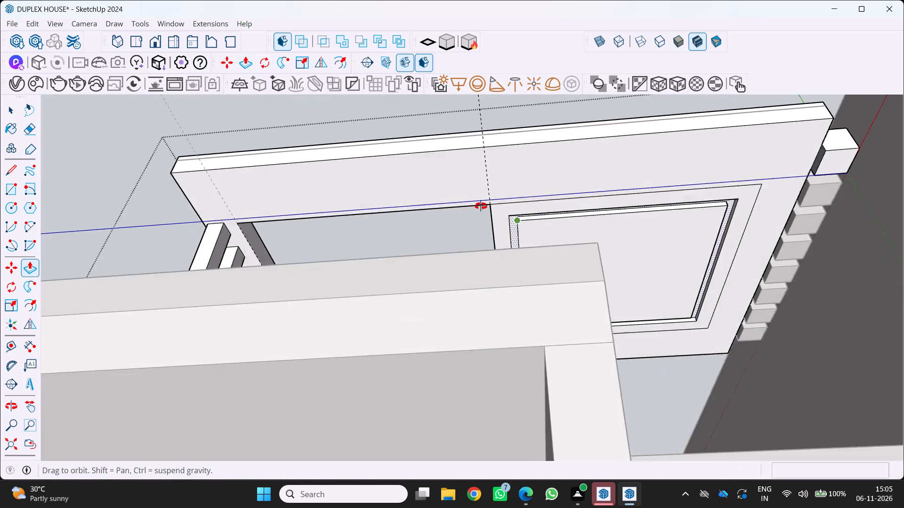
{"action": "middle_click_drag", "start_coordinate": [481, 206], "coordinate": [471, 230]}
{"action": "scroll", "coordinate": [570, 254], "scroll_direction": "down", "scroll_amount": 5}
{"action": "middle_click_drag", "start_coordinate": [607, 267], "coordinate": [564, 288]}
{"action": "scroll", "coordinate": [580, 246], "scroll_direction": "up", "scroll_amount": 1}
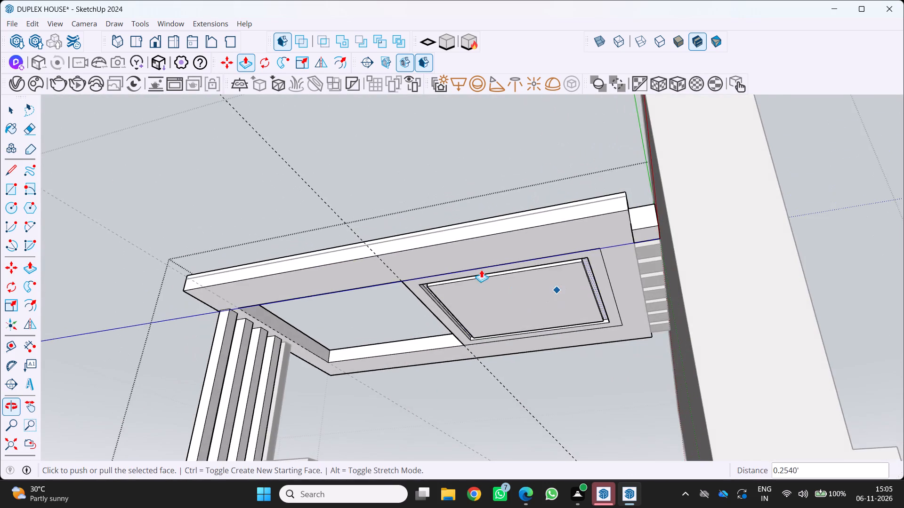
{"action": "scroll", "coordinate": [462, 227], "scroll_direction": "down", "scroll_amount": 4}
{"action": "middle_click", "coordinate": [467, 225]}
{"action": "middle_click_drag", "start_coordinate": [467, 222], "coordinate": [498, 166]}
{"action": "scroll", "coordinate": [498, 166], "scroll_direction": "up", "scroll_amount": 8}
{"action": "middle_click_drag", "start_coordinate": [506, 254], "coordinate": [512, 208]}
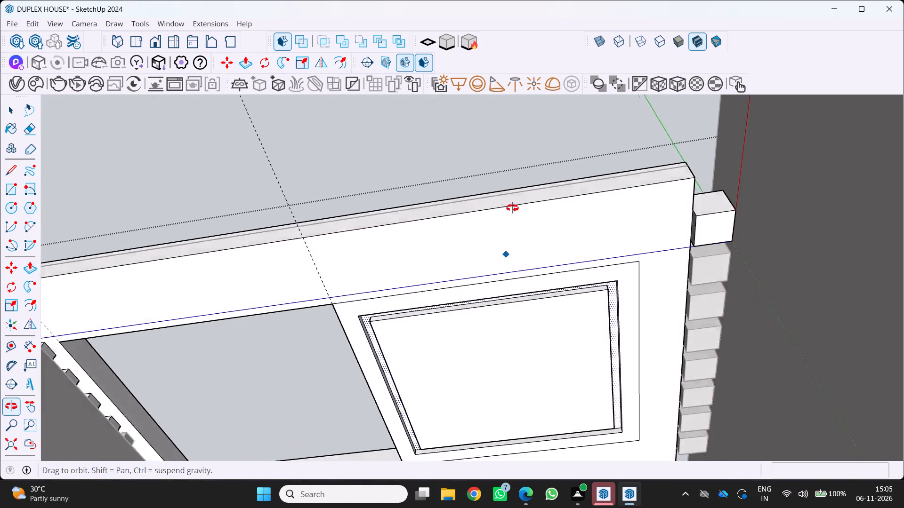
{"action": "middle_click_drag", "start_coordinate": [512, 208], "coordinate": [513, 208]}
{"action": "scroll", "coordinate": [523, 268], "scroll_direction": "up", "scroll_amount": 3}
{"action": "middle_click", "coordinate": [543, 313]}
{"action": "middle_click_drag", "start_coordinate": [544, 313], "coordinate": [516, 283]}
{"action": "scroll", "coordinate": [548, 252], "scroll_direction": "up", "scroll_amount": 1}
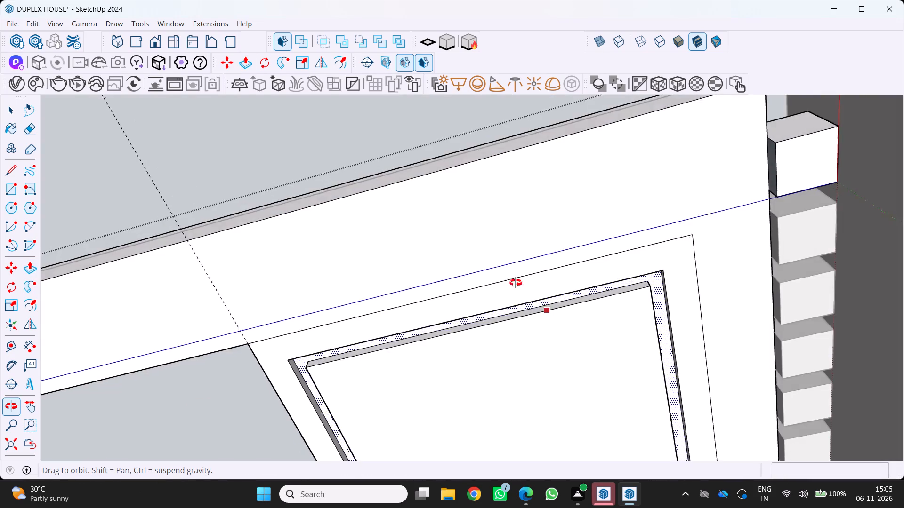
{"action": "middle_click_drag", "start_coordinate": [516, 283], "coordinate": [529, 298]}
Examine the grooved panel together with the slab's opening and the wall-side blocks from below.
{"action": "scroll", "coordinate": [529, 298], "scroll_direction": "down", "scroll_amount": 7}
{"action": "middle_click", "coordinate": [500, 282]}
{"action": "middle_click", "coordinate": [500, 282]}
{"action": "middle_click_drag", "start_coordinate": [501, 283], "coordinate": [514, 330]}
{"action": "middle_click", "coordinate": [514, 330]}
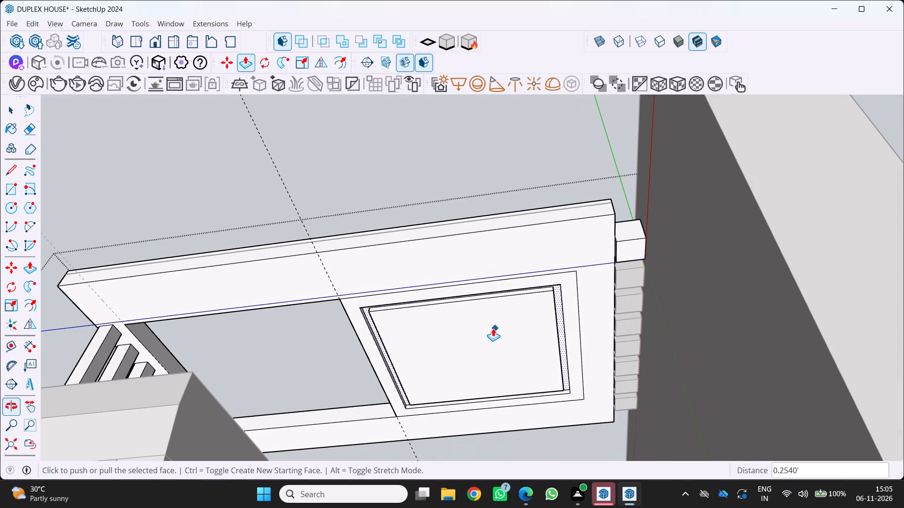
{"action": "scroll", "coordinate": [468, 358], "scroll_direction": "down", "scroll_amount": 1}
{"action": "middle_click_drag", "start_coordinate": [477, 362], "coordinate": [491, 365]}
{"action": "middle_click", "coordinate": [501, 367]}
{"action": "middle_click_drag", "start_coordinate": [511, 369], "coordinate": [544, 375]}
{"action": "middle_click", "coordinate": [544, 375]}
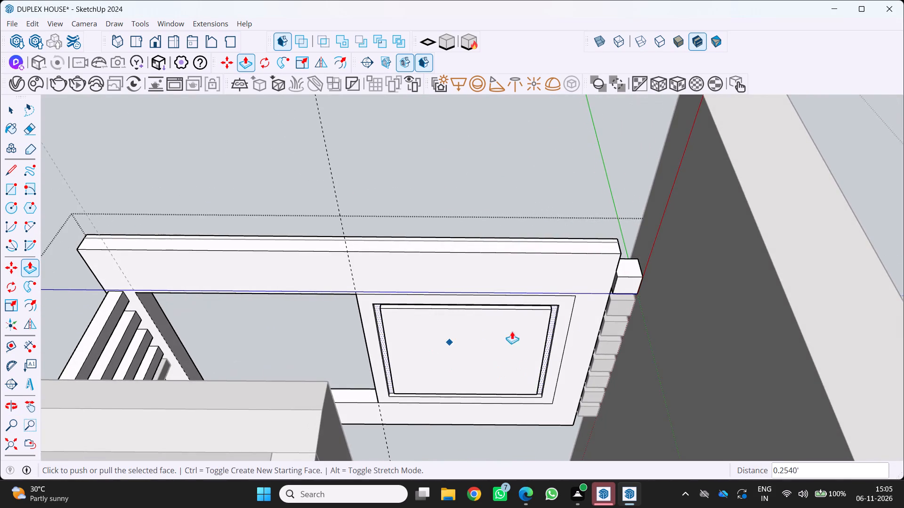
{"action": "scroll", "coordinate": [567, 320], "scroll_direction": "up", "scroll_amount": 3}
{"action": "scroll", "coordinate": [486, 336], "scroll_direction": "down", "scroll_amount": 3}
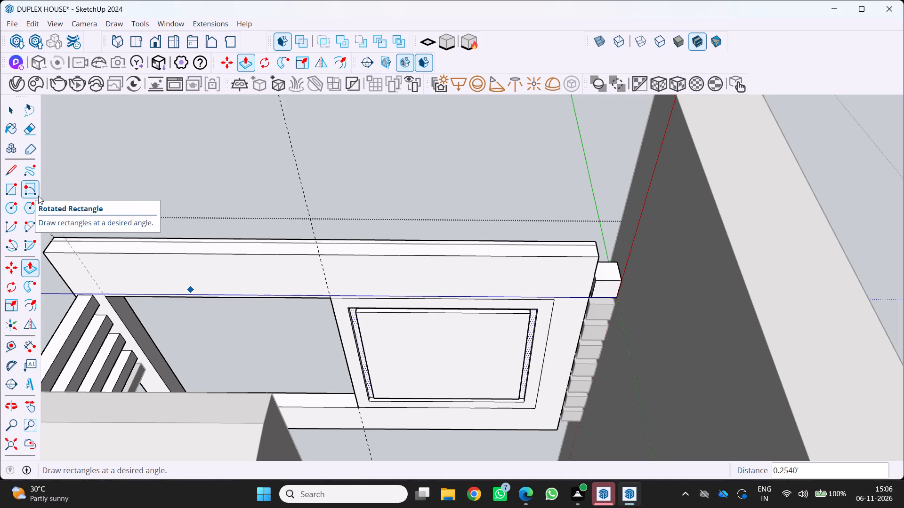
Examine the floating slab, its underside groove, the column row and the adjoining wall from below and from the side.
{"action": "scroll", "coordinate": [96, 206], "scroll_direction": "down", "scroll_amount": 1}
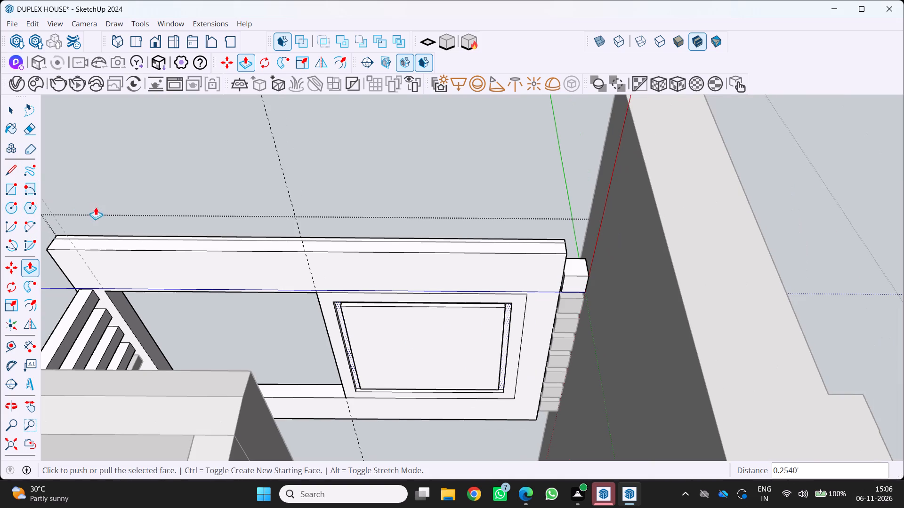
{"action": "scroll", "coordinate": [178, 229], "scroll_direction": "down", "scroll_amount": 4}
{"action": "middle_click_drag", "start_coordinate": [196, 237], "coordinate": [391, 241]}
{"action": "scroll", "coordinate": [346, 231], "scroll_direction": "down", "scroll_amount": 5}
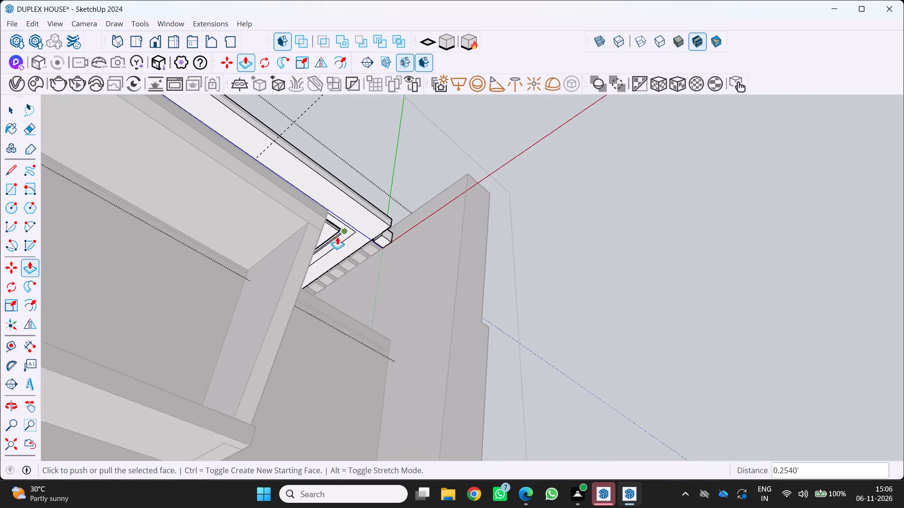
{"action": "middle_click_drag", "start_coordinate": [338, 241], "coordinate": [186, 315]}
{"action": "scroll", "coordinate": [266, 254], "scroll_direction": "up", "scroll_amount": 5}
{"action": "middle_click_drag", "start_coordinate": [263, 233], "coordinate": [301, 186]}
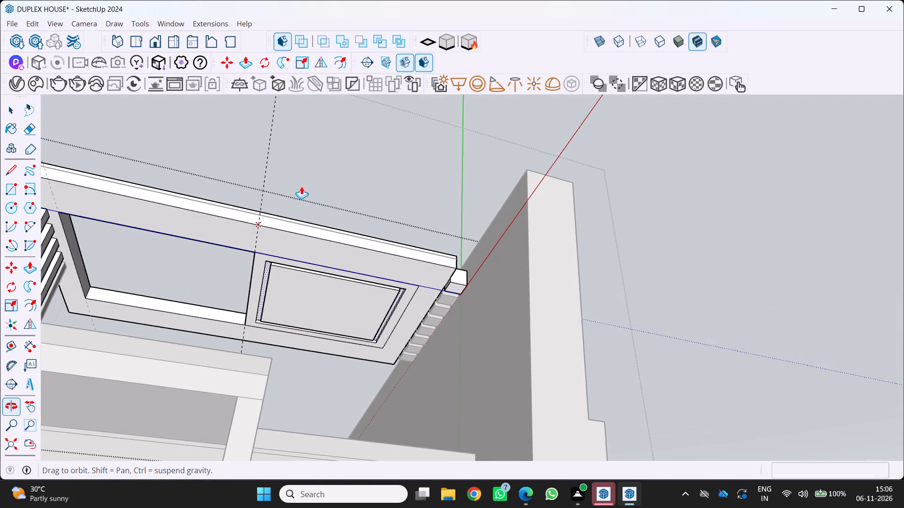
{"action": "middle_click_drag", "start_coordinate": [301, 186], "coordinate": [301, 186]}
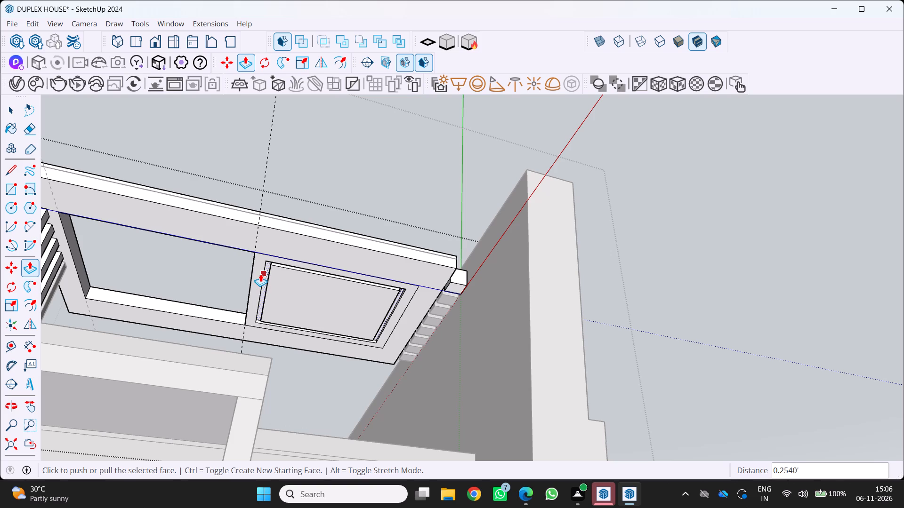
{"action": "scroll", "coordinate": [263, 278], "scroll_direction": "down", "scroll_amount": 3}
{"action": "middle_click_drag", "start_coordinate": [265, 284], "coordinate": [224, 313]}
{"action": "scroll", "coordinate": [263, 285], "scroll_direction": "up", "scroll_amount": 1}
{"action": "middle_click", "coordinate": [224, 313]}
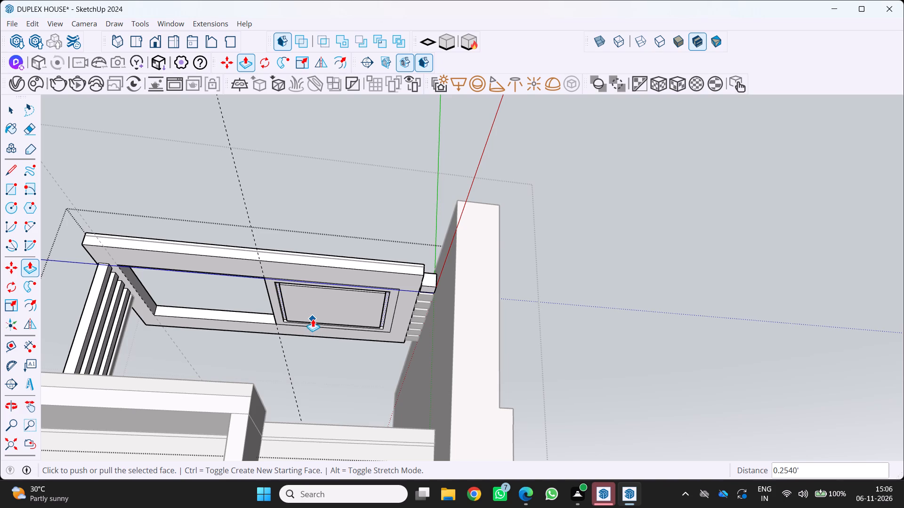
{"action": "scroll", "coordinate": [455, 345], "scroll_direction": "down", "scroll_amount": 3}
{"action": "middle_click_drag", "start_coordinate": [440, 317], "coordinate": [374, 346]}
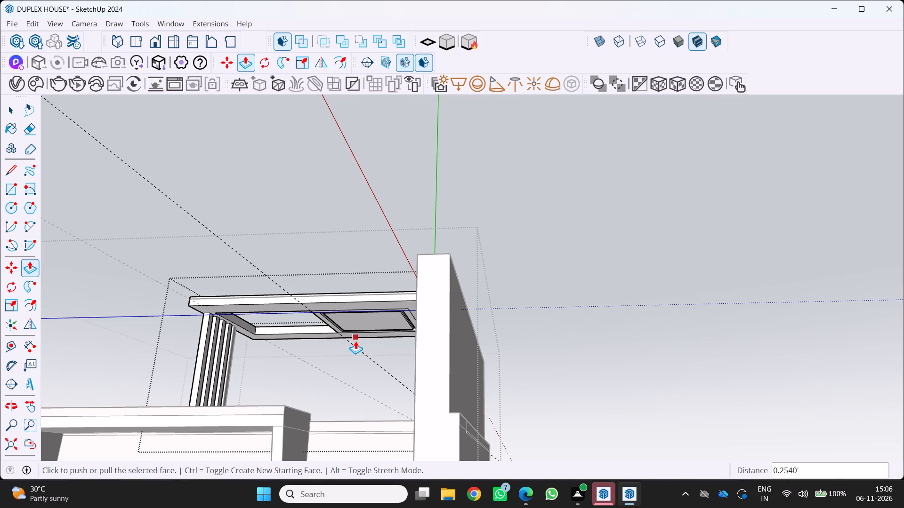
{"action": "scroll", "coordinate": [364, 351], "scroll_direction": "down", "scroll_amount": 2}
{"action": "middle_click_drag", "start_coordinate": [402, 326], "coordinate": [407, 382]}
{"action": "middle_click", "coordinate": [407, 382]}
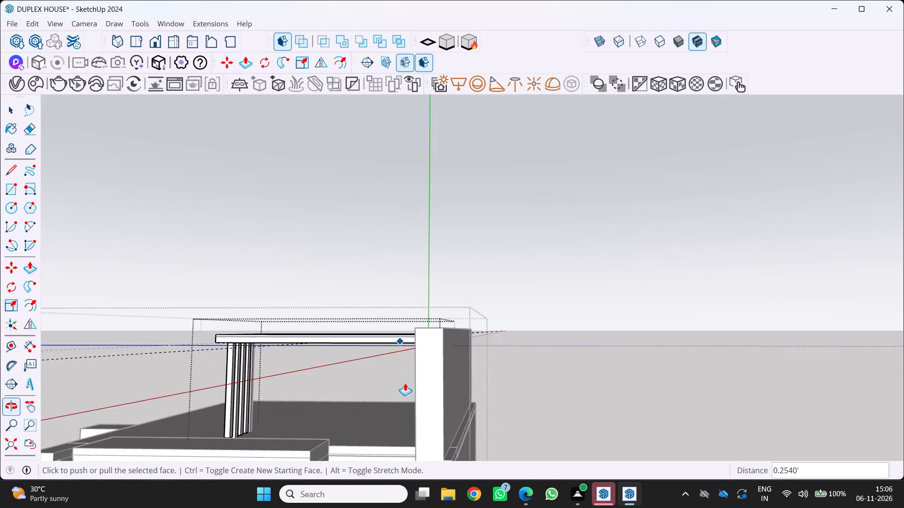
{"action": "scroll", "coordinate": [415, 389], "scroll_direction": "up", "scroll_amount": 4}
{"action": "middle_click_drag", "start_coordinate": [430, 385], "coordinate": [452, 405]}
{"action": "middle_click_drag", "start_coordinate": [452, 405], "coordinate": [459, 409]}
{"action": "middle_click", "coordinate": [460, 408]}
{"action": "scroll", "coordinate": [459, 406], "scroll_direction": "down", "scroll_amount": 8}
{"action": "middle_click_drag", "start_coordinate": [348, 376], "coordinate": [320, 371]}
{"action": "scroll", "coordinate": [320, 371], "scroll_direction": "up", "scroll_amount": 1}
{"action": "middle_click", "coordinate": [320, 371]}
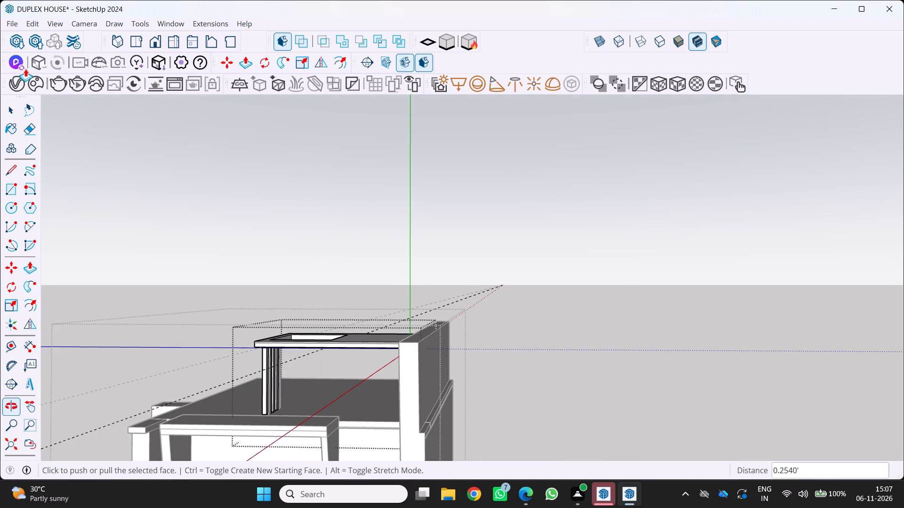
Delete the guides inside the slab's group and exit the group to the enclosing house level.
{"action": "left_click", "coordinate": [28, 24]}
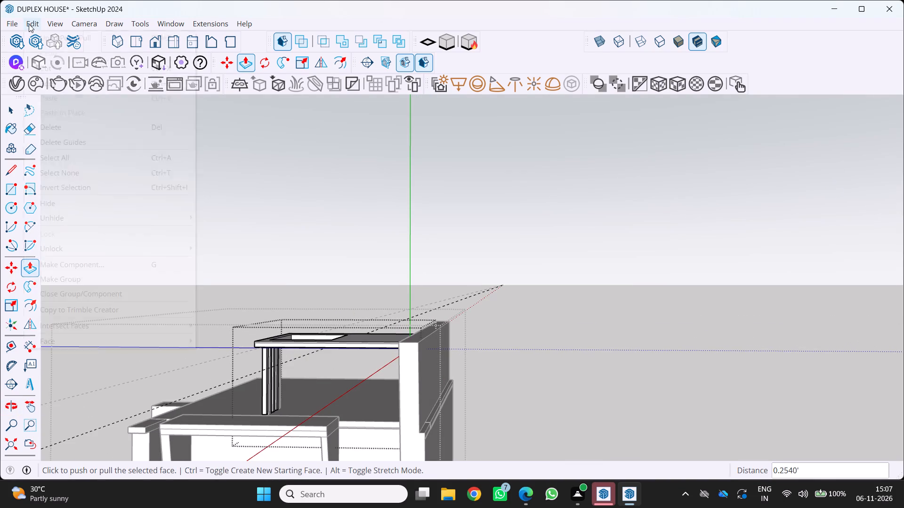
{"action": "left_click", "coordinate": [63, 141]}
{"action": "scroll", "coordinate": [99, 197], "scroll_direction": "down", "scroll_amount": 1}
{"action": "middle_click_drag", "start_coordinate": [114, 206], "coordinate": [273, 217]}
{"action": "scroll", "coordinate": [277, 214], "scroll_direction": "down", "scroll_amount": 3}
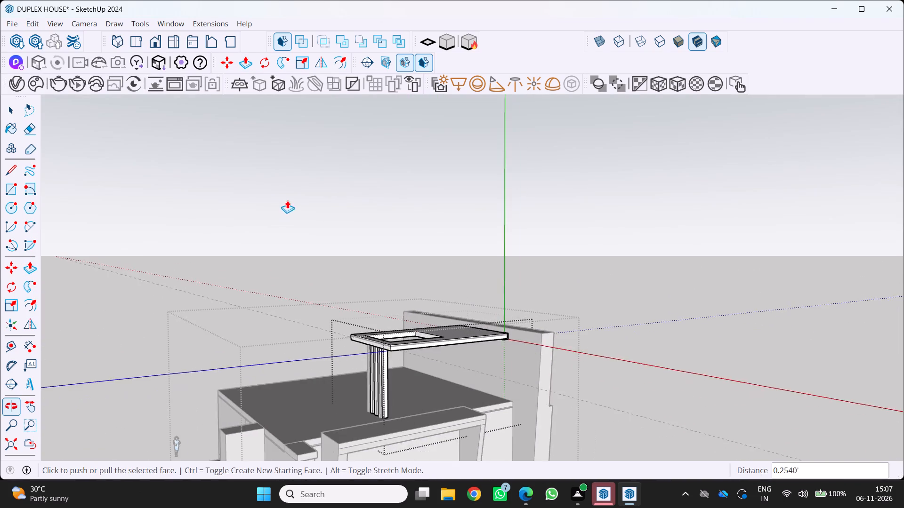
{"action": "scroll", "coordinate": [287, 200], "scroll_direction": "down", "scroll_amount": 5}
{"action": "middle_click_drag", "start_coordinate": [276, 202], "coordinate": [214, 222]}
{"action": "scroll", "coordinate": [218, 219], "scroll_direction": "up", "scroll_amount": 1}
{"action": "key", "text": "space"}
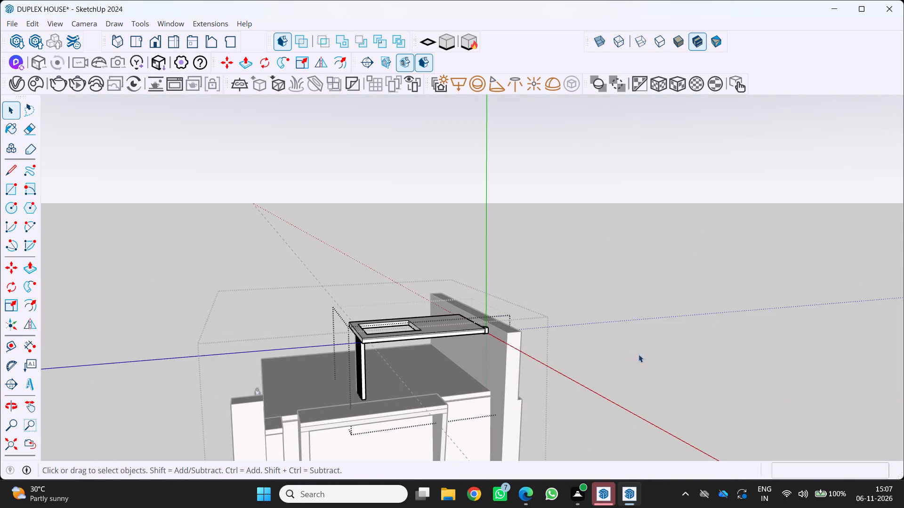
{"action": "left_click", "coordinate": [645, 354]}
{"action": "key", "text": "space"}
{"action": "left_click", "coordinate": [639, 368]}
{"action": "key", "text": "space"}
{"action": "left_click_drag", "start_coordinate": [628, 378], "coordinate": [636, 372]}
{"action": "double_click", "coordinate": [626, 373]}
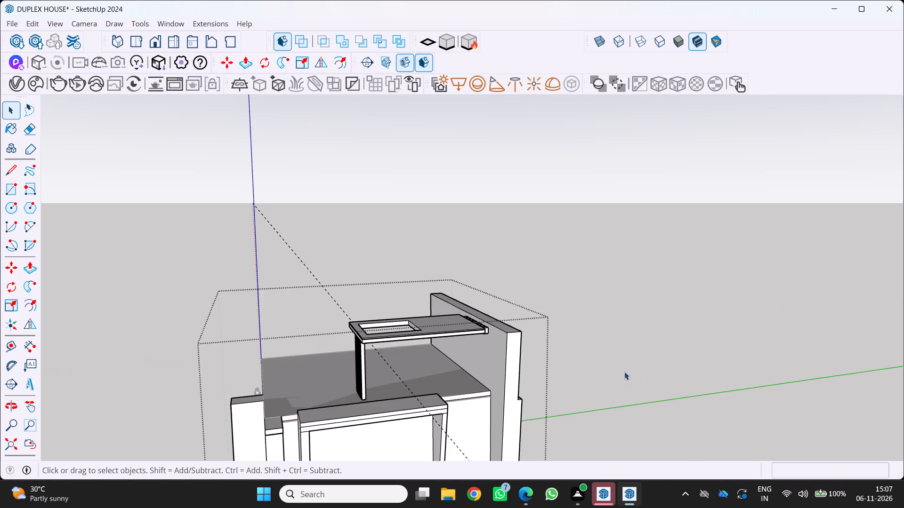
Delete the remaining guide line that crosses the house model at the enclosing level.
{"action": "middle_click_drag", "start_coordinate": [608, 374], "coordinate": [511, 292]}
{"action": "scroll", "coordinate": [296, 317], "scroll_direction": "up", "scroll_amount": 3}
{"action": "middle_click_drag", "start_coordinate": [286, 316], "coordinate": [298, 342]}
{"action": "middle_click", "coordinate": [298, 342]}
{"action": "scroll", "coordinate": [290, 343], "scroll_direction": "up", "scroll_amount": 1}
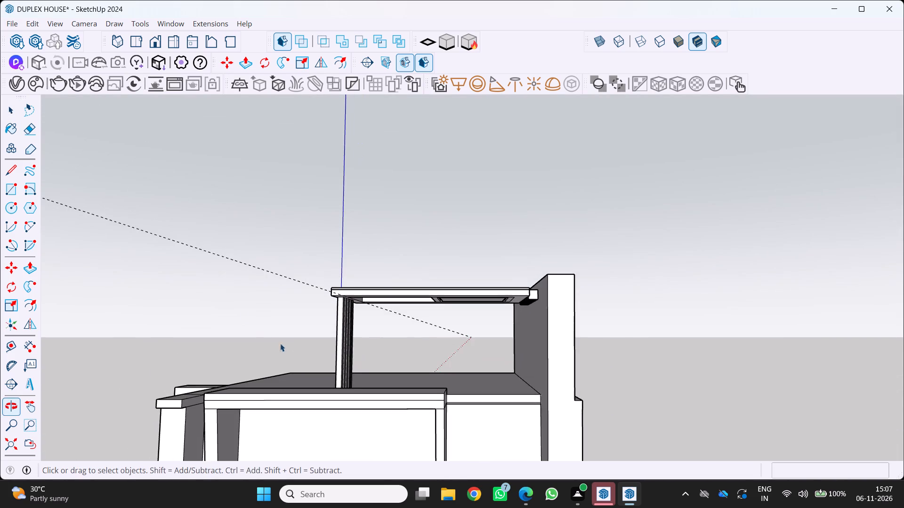
{"action": "left_click", "coordinate": [32, 25]}
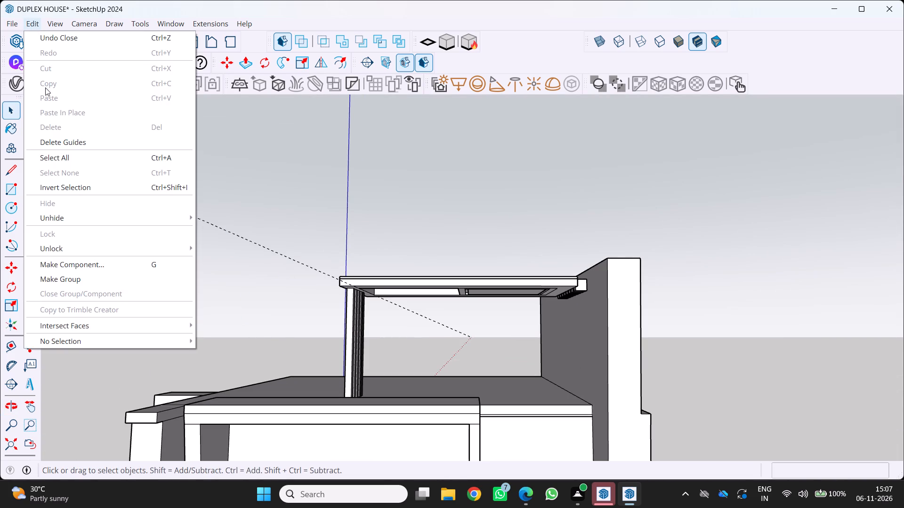
{"action": "left_click", "coordinate": [76, 143]}
Examine the slab's top, its opening, the column row and the wall-side blocks from above.
{"action": "middle_click_drag", "start_coordinate": [214, 212], "coordinate": [248, 226]}
{"action": "scroll", "coordinate": [272, 241], "scroll_direction": "down", "scroll_amount": 6}
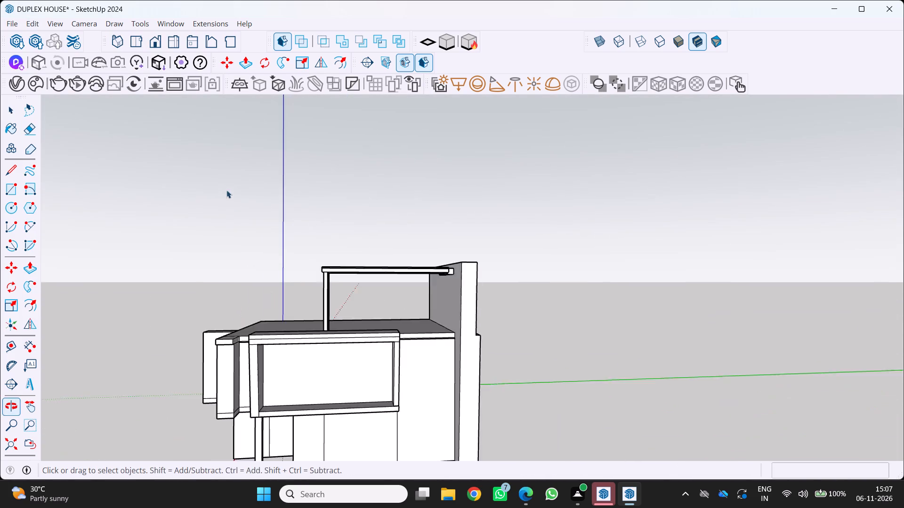
{"action": "scroll", "coordinate": [226, 190], "scroll_direction": "down", "scroll_amount": 4}
{"action": "scroll", "coordinate": [291, 216], "scroll_direction": "up", "scroll_amount": 2}
{"action": "middle_click_drag", "start_coordinate": [293, 219], "coordinate": [272, 270]}
{"action": "scroll", "coordinate": [355, 297], "scroll_direction": "up", "scroll_amount": 7}
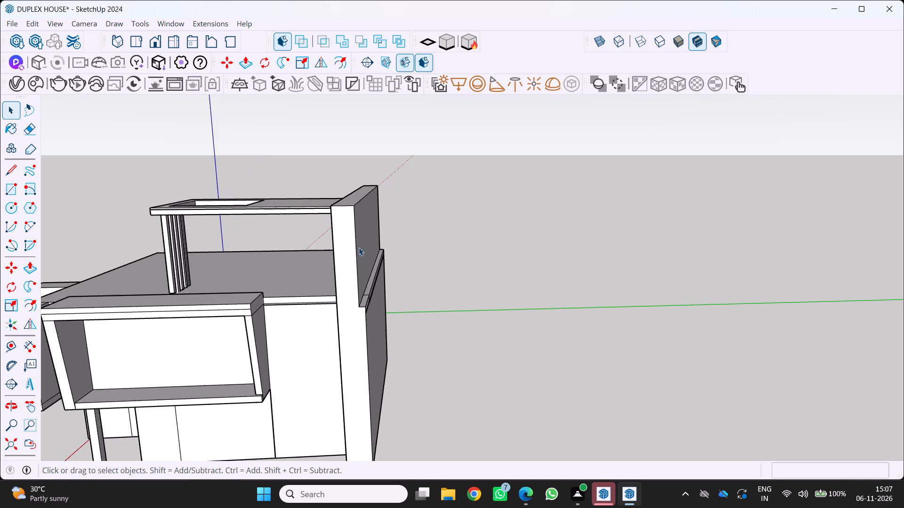
{"action": "middle_click", "coordinate": [359, 248]}
{"action": "middle_click_drag", "start_coordinate": [362, 249], "coordinate": [433, 248]}
{"action": "scroll", "coordinate": [427, 245], "scroll_direction": "up", "scroll_amount": 2}
{"action": "middle_click_drag", "start_coordinate": [385, 263], "coordinate": [357, 310]}
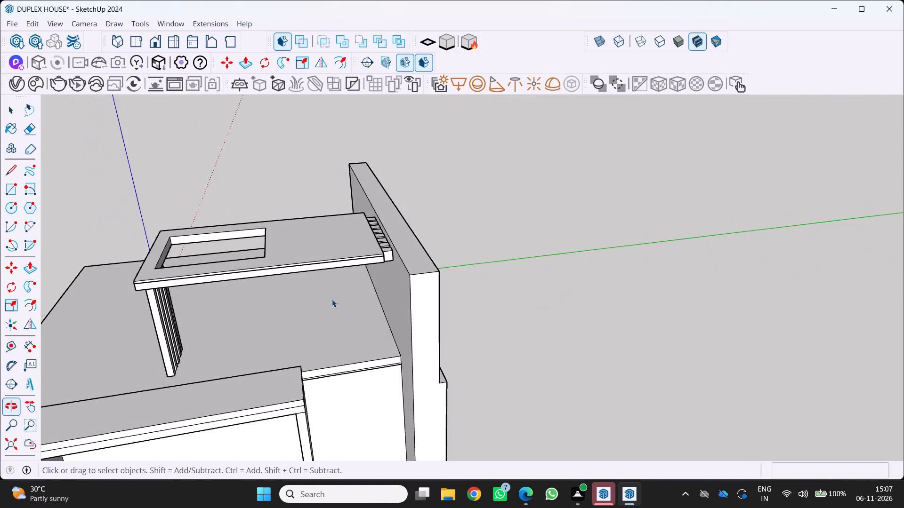
{"action": "scroll", "coordinate": [343, 276], "scroll_direction": "up", "scroll_amount": 8}
{"action": "scroll", "coordinate": [333, 238], "scroll_direction": "down", "scroll_amount": 2}
{"action": "middle_click_drag", "start_coordinate": [337, 241], "coordinate": [312, 262]}
{"action": "scroll", "coordinate": [310, 255], "scroll_direction": "down", "scroll_amount": 9}
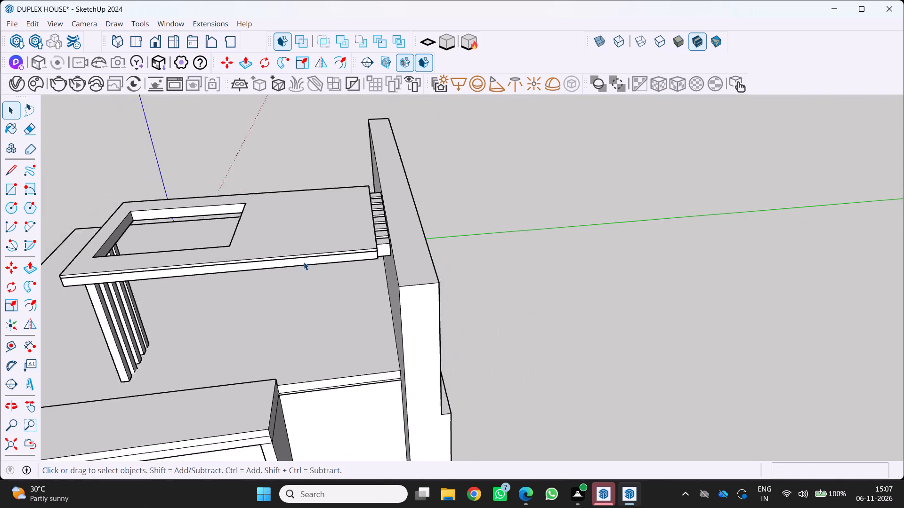
Examine the slab's underside from below, closing in on the grooved panel beside the opening and wall-side blocks.
{"action": "scroll", "coordinate": [304, 262], "scroll_direction": "down", "scroll_amount": 2}
{"action": "middle_click_drag", "start_coordinate": [293, 261], "coordinate": [364, 135]}
{"action": "middle_click", "coordinate": [364, 135]}
{"action": "scroll", "coordinate": [370, 134], "scroll_direction": "up", "scroll_amount": 6}
{"action": "middle_click_drag", "start_coordinate": [364, 141], "coordinate": [342, 169]}
{"action": "scroll", "coordinate": [347, 163], "scroll_direction": "down", "scroll_amount": 2}
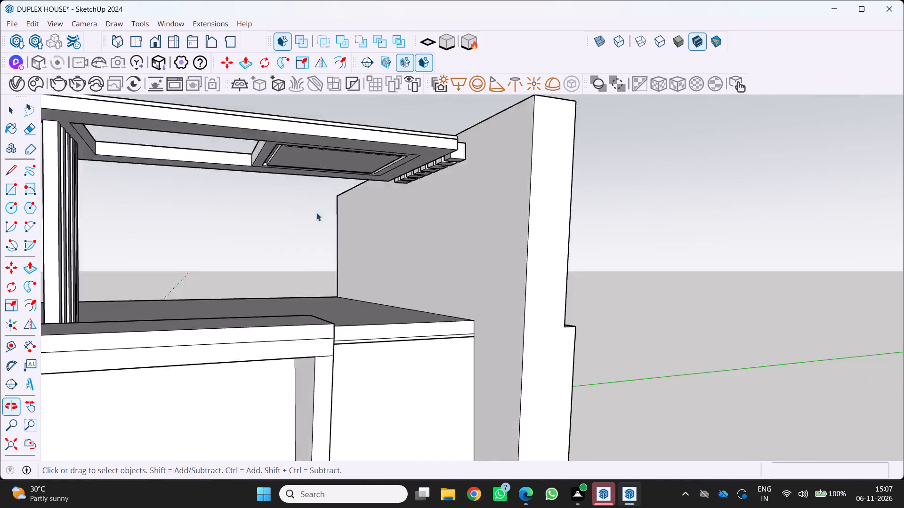
{"action": "scroll", "coordinate": [316, 213], "scroll_direction": "down", "scroll_amount": 5}
{"action": "middle_click", "coordinate": [312, 254]}
{"action": "middle_click_drag", "start_coordinate": [312, 255], "coordinate": [311, 168]}
{"action": "scroll", "coordinate": [301, 192], "scroll_direction": "up", "scroll_amount": 1}
{"action": "scroll", "coordinate": [430, 218], "scroll_direction": "down", "scroll_amount": 1}
{"action": "scroll", "coordinate": [527, 244], "scroll_direction": "up", "scroll_amount": 4}
{"action": "middle_click_drag", "start_coordinate": [511, 230], "coordinate": [435, 159]}
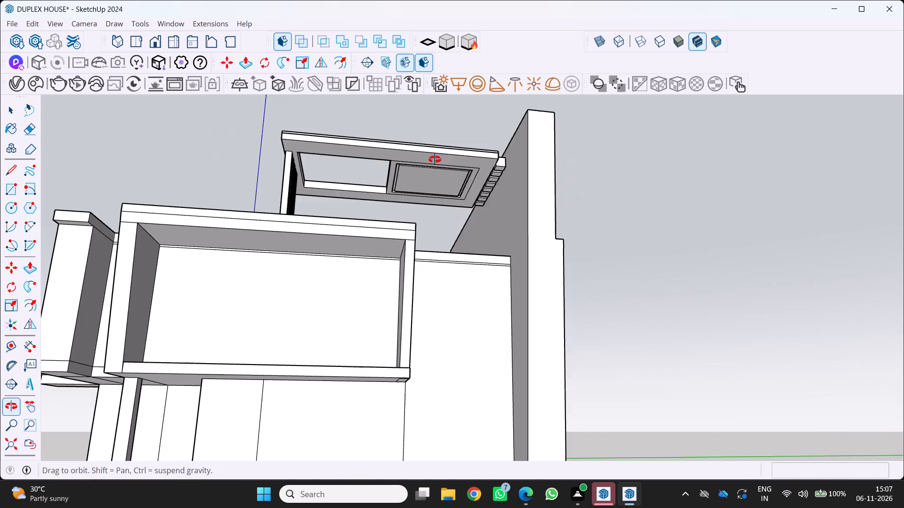
{"action": "middle_click_drag", "start_coordinate": [435, 159], "coordinate": [402, 151]}
{"action": "scroll", "coordinate": [404, 153], "scroll_direction": "up", "scroll_amount": 7}
{"action": "middle_click", "coordinate": [425, 168]}
{"action": "middle_click_drag", "start_coordinate": [425, 168], "coordinate": [451, 198]}
{"action": "scroll", "coordinate": [447, 231], "scroll_direction": "down", "scroll_amount": 4}
{"action": "middle_click_drag", "start_coordinate": [428, 238], "coordinate": [428, 151]}
{"action": "scroll", "coordinate": [428, 176], "scroll_direction": "up", "scroll_amount": 9}
{"action": "middle_click_drag", "start_coordinate": [476, 216], "coordinate": [475, 207]}
{"action": "middle_click_drag", "start_coordinate": [475, 206], "coordinate": [472, 193]}
{"action": "middle_click", "coordinate": [472, 193]}
{"action": "scroll", "coordinate": [486, 225], "scroll_direction": "up", "scroll_amount": 11}
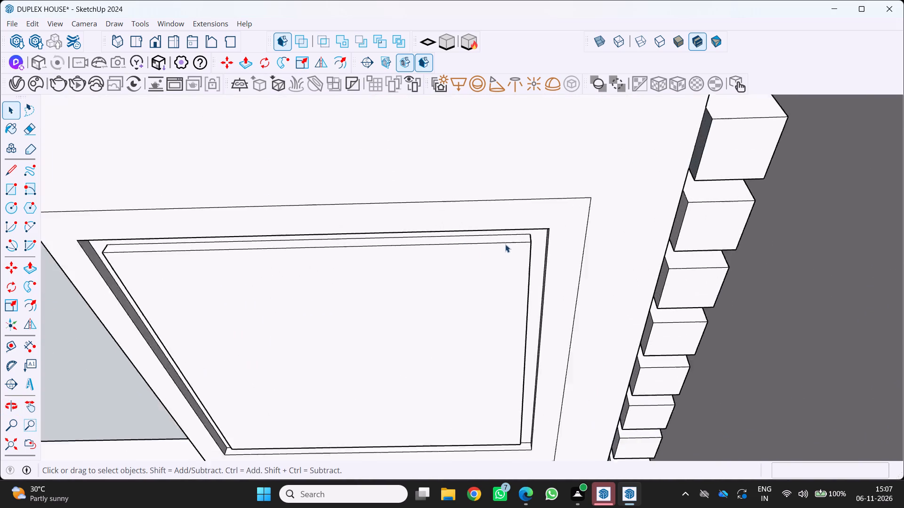
{"action": "scroll", "coordinate": [505, 244], "scroll_direction": "up", "scroll_amount": 2}
{"action": "middle_click_drag", "start_coordinate": [505, 235], "coordinate": [501, 206]}
{"action": "scroll", "coordinate": [492, 211], "scroll_direction": "down", "scroll_amount": 9}
{"action": "middle_click_drag", "start_coordinate": [451, 238], "coordinate": [459, 263]}
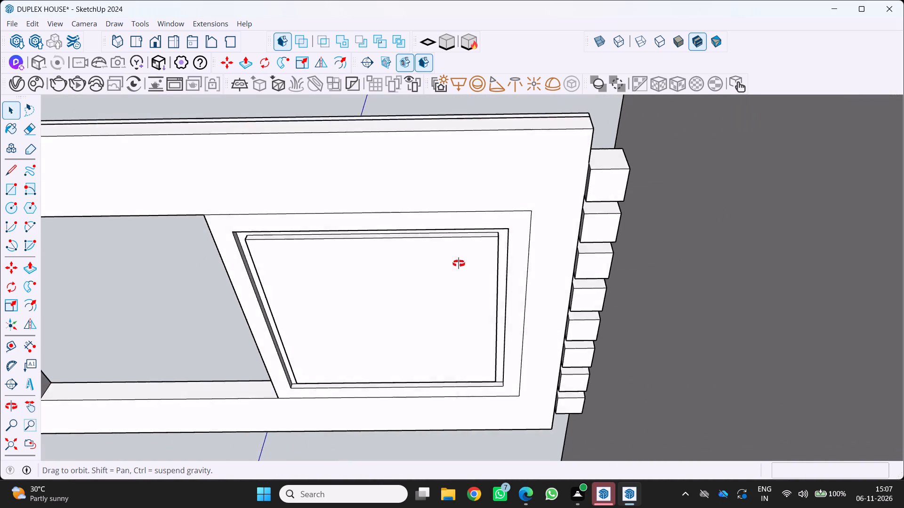
{"action": "middle_click_drag", "start_coordinate": [459, 263], "coordinate": [453, 289]}
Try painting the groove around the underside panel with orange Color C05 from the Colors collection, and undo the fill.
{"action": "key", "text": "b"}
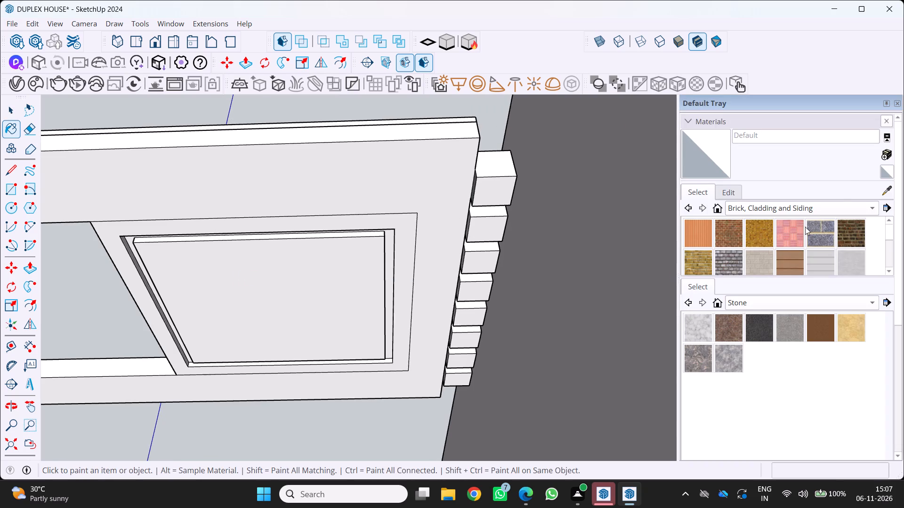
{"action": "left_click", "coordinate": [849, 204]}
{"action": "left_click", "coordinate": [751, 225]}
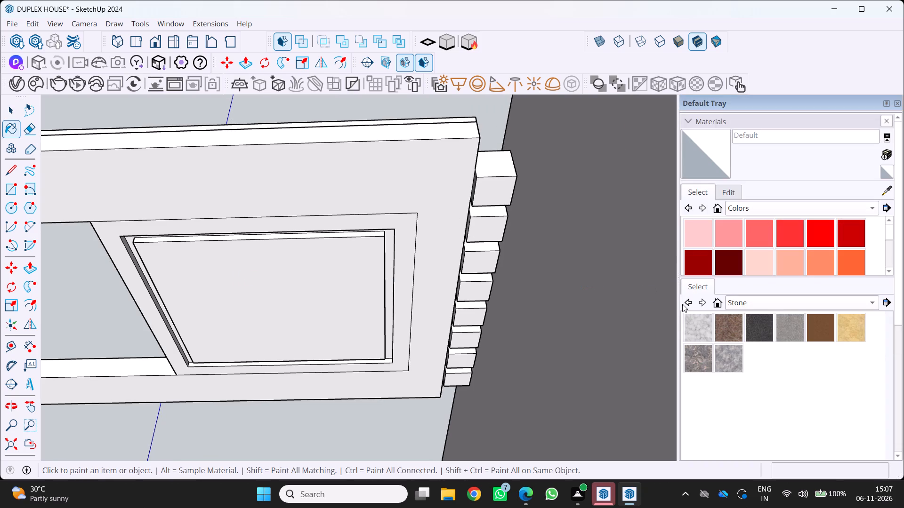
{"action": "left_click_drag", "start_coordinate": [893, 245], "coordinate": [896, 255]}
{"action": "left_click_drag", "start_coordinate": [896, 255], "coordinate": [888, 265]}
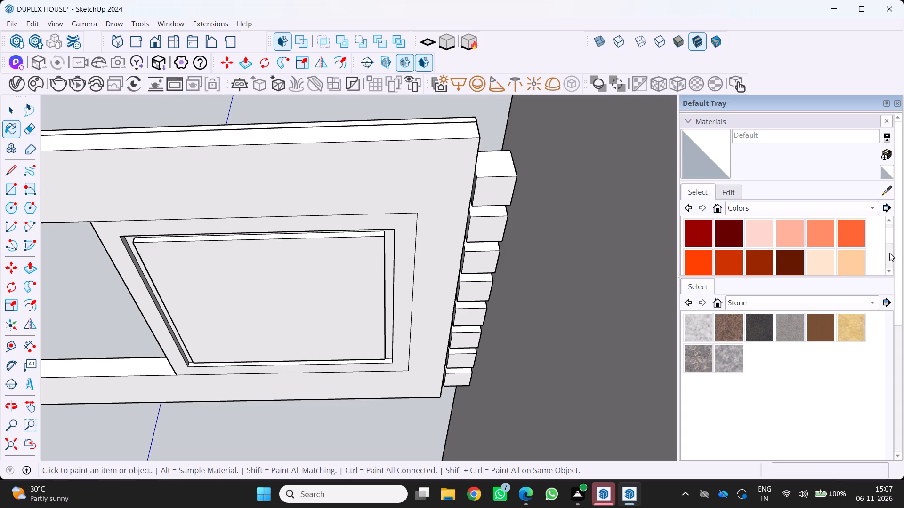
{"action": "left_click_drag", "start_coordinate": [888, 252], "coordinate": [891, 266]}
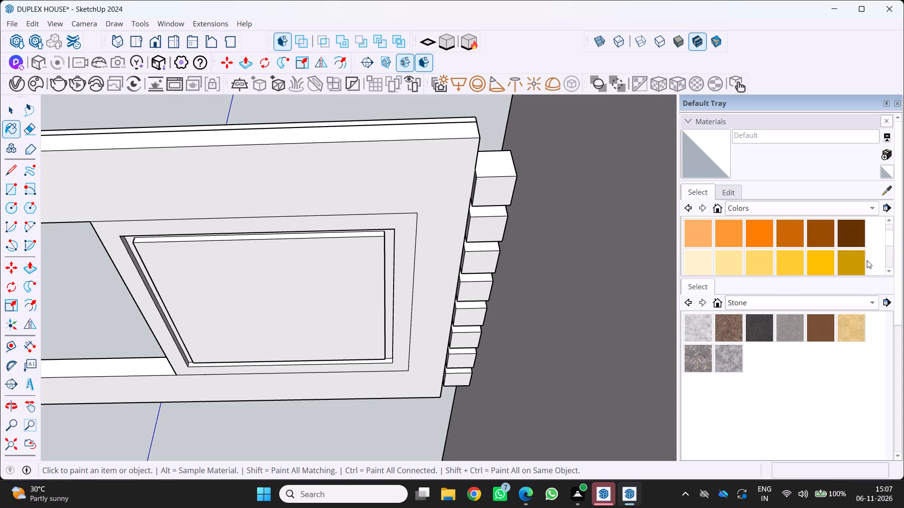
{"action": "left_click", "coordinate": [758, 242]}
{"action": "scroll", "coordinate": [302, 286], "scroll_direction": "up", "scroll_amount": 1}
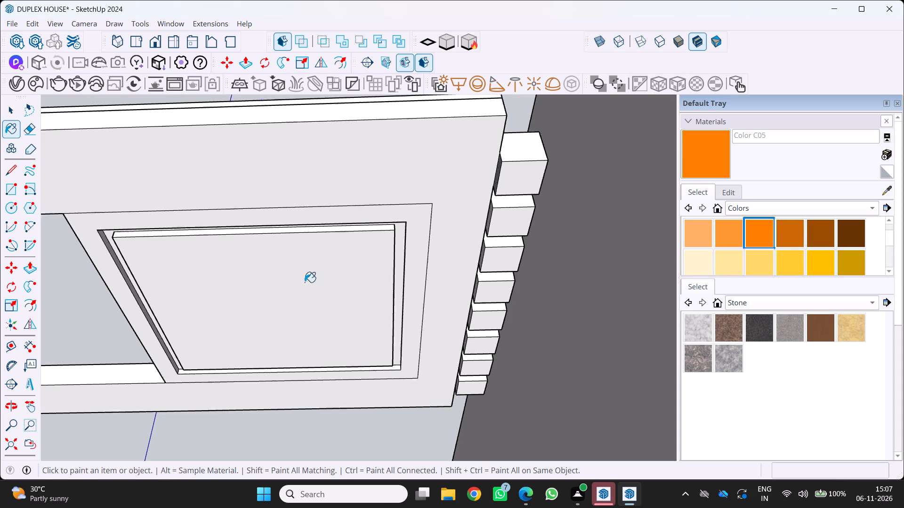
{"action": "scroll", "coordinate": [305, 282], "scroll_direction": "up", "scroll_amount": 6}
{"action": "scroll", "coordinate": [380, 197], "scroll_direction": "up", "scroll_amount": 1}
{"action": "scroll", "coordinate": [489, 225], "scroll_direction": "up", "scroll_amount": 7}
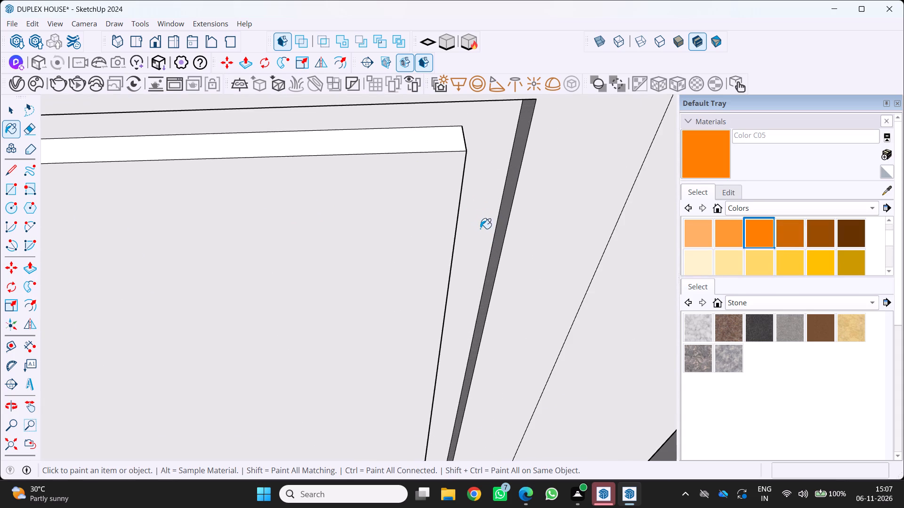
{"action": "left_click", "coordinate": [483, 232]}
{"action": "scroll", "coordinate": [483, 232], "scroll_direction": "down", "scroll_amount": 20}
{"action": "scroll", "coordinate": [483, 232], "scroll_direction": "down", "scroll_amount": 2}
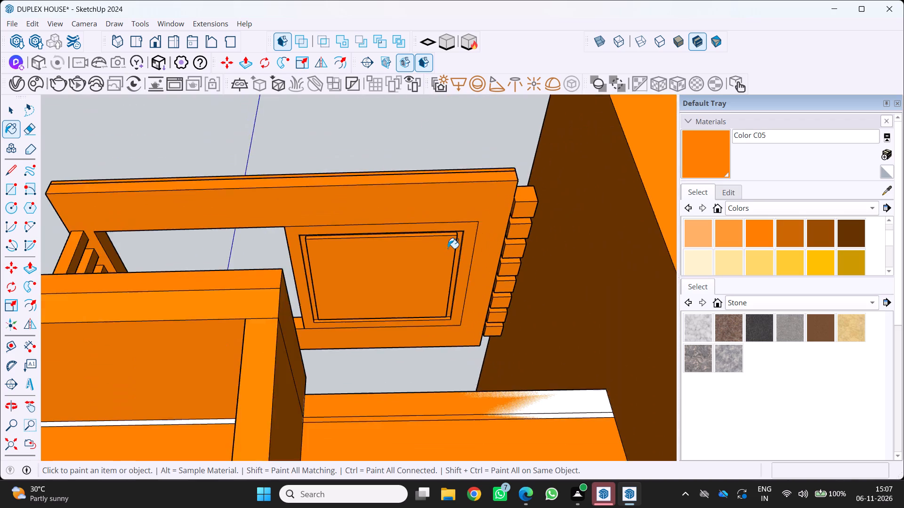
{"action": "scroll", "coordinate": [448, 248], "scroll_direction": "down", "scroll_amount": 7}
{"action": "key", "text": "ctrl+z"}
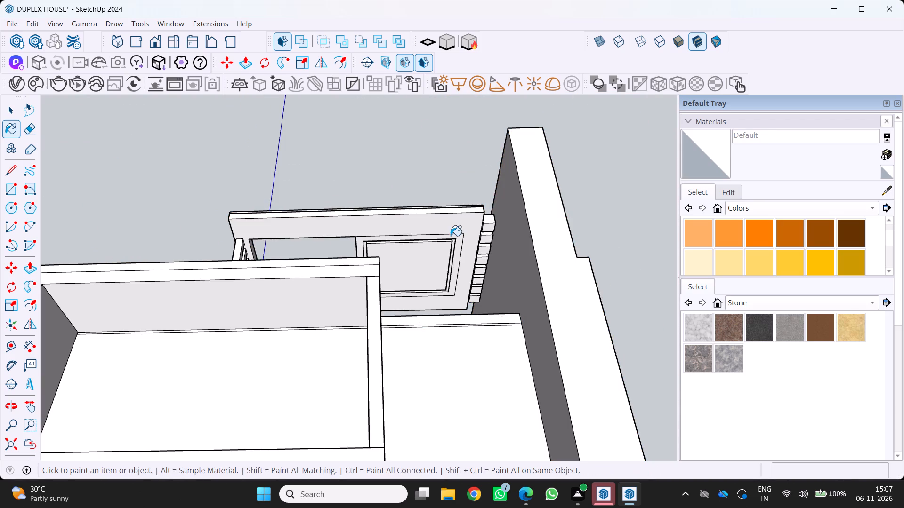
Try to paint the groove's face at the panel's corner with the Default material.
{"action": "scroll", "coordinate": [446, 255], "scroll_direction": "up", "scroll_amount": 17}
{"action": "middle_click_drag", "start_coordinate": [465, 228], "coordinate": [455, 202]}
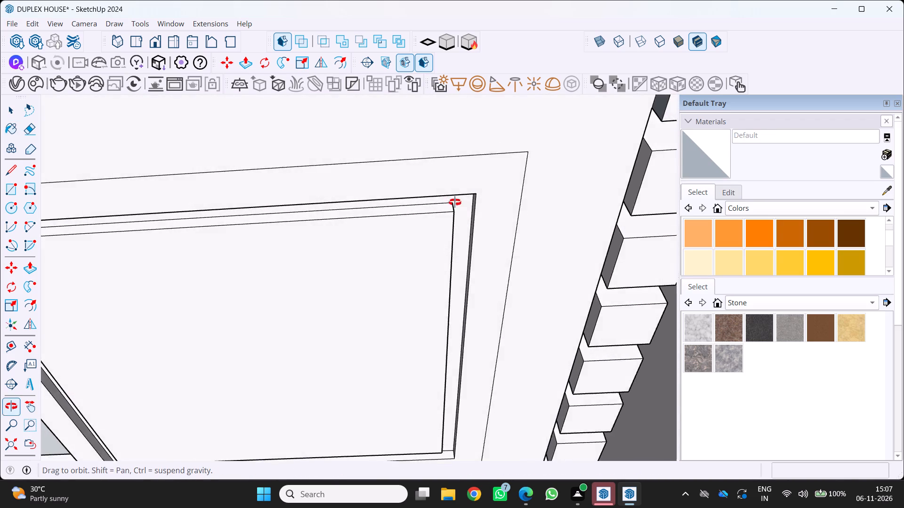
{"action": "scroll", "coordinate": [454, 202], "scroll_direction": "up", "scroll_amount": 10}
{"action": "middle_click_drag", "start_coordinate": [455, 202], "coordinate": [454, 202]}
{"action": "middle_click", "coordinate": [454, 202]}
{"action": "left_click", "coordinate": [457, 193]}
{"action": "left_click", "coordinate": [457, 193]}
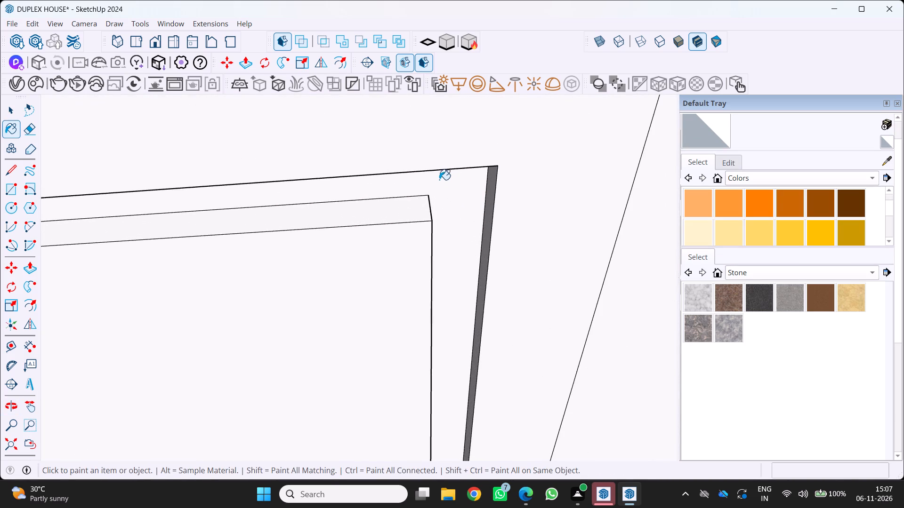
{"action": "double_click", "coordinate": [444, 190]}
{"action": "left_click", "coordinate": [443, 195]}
Examine the groove's inner faces around the panel from several angles below the slab.
{"action": "scroll", "coordinate": [444, 211], "scroll_direction": "down", "scroll_amount": 11}
{"action": "middle_click_drag", "start_coordinate": [435, 221], "coordinate": [435, 227]}
{"action": "middle_click_drag", "start_coordinate": [435, 227], "coordinate": [397, 271]}
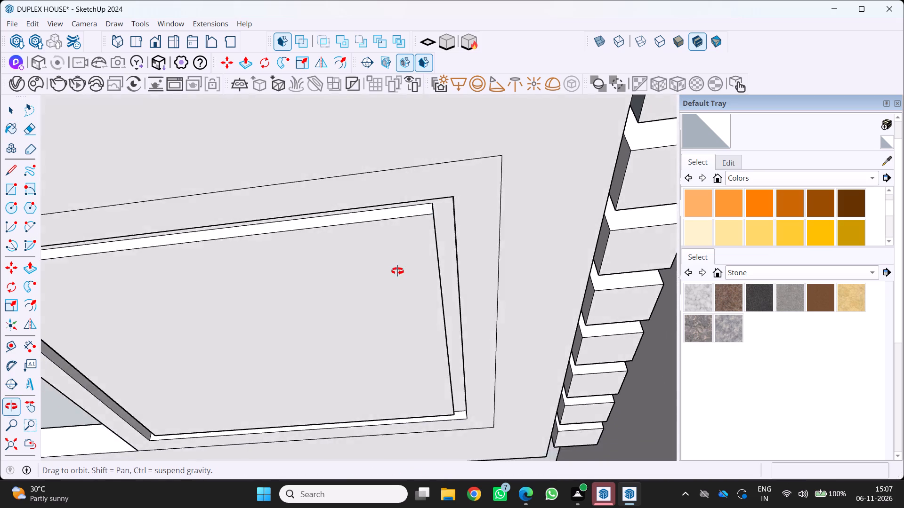
{"action": "middle_click_drag", "start_coordinate": [397, 271], "coordinate": [395, 273]}
{"action": "middle_click_drag", "start_coordinate": [395, 274], "coordinate": [441, 293]}
{"action": "middle_click_drag", "start_coordinate": [441, 293], "coordinate": [436, 291]}
{"action": "middle_click_drag", "start_coordinate": [432, 289], "coordinate": [428, 286]}
{"action": "scroll", "coordinate": [312, 237], "scroll_direction": "down", "scroll_amount": 5}
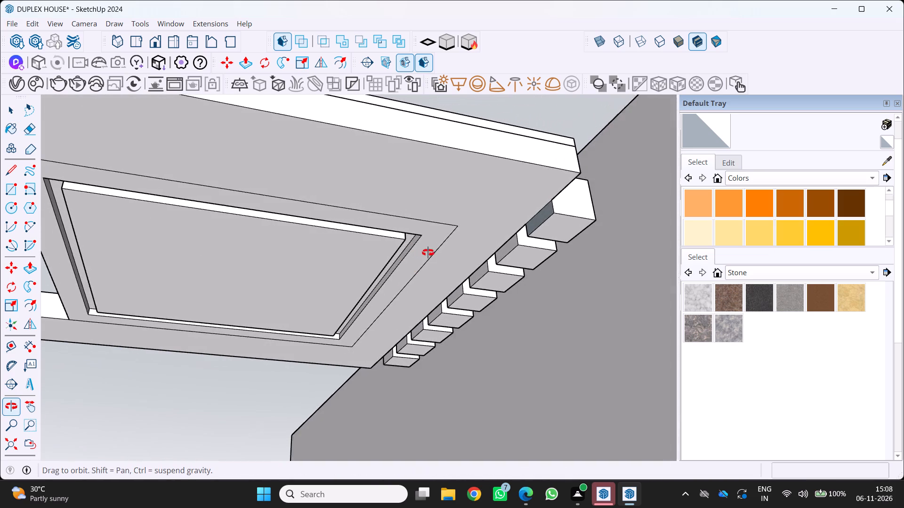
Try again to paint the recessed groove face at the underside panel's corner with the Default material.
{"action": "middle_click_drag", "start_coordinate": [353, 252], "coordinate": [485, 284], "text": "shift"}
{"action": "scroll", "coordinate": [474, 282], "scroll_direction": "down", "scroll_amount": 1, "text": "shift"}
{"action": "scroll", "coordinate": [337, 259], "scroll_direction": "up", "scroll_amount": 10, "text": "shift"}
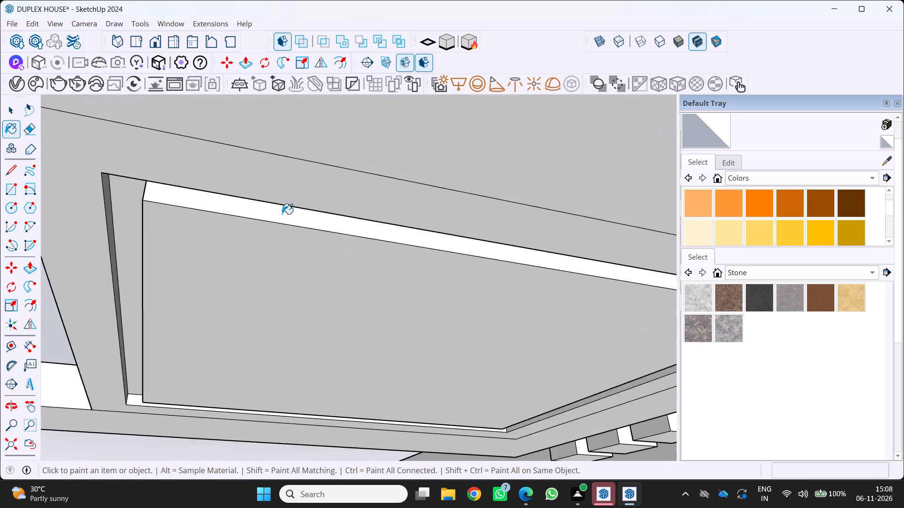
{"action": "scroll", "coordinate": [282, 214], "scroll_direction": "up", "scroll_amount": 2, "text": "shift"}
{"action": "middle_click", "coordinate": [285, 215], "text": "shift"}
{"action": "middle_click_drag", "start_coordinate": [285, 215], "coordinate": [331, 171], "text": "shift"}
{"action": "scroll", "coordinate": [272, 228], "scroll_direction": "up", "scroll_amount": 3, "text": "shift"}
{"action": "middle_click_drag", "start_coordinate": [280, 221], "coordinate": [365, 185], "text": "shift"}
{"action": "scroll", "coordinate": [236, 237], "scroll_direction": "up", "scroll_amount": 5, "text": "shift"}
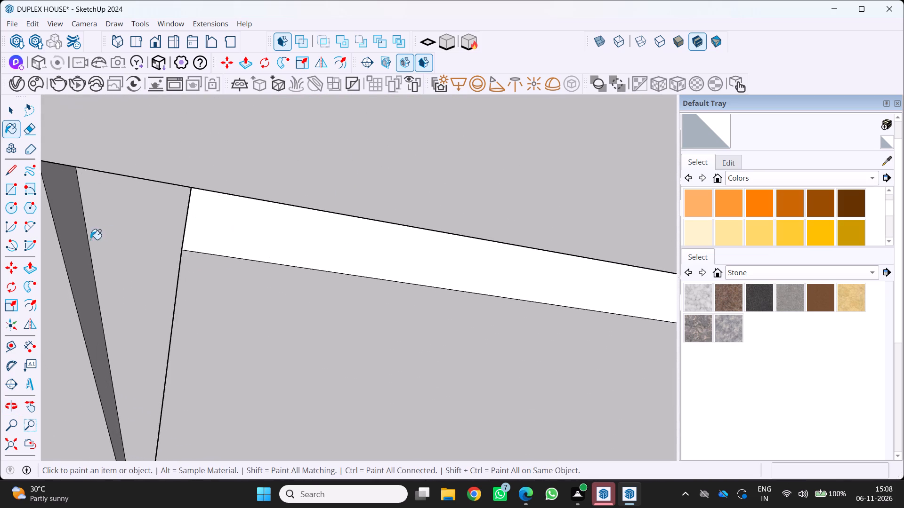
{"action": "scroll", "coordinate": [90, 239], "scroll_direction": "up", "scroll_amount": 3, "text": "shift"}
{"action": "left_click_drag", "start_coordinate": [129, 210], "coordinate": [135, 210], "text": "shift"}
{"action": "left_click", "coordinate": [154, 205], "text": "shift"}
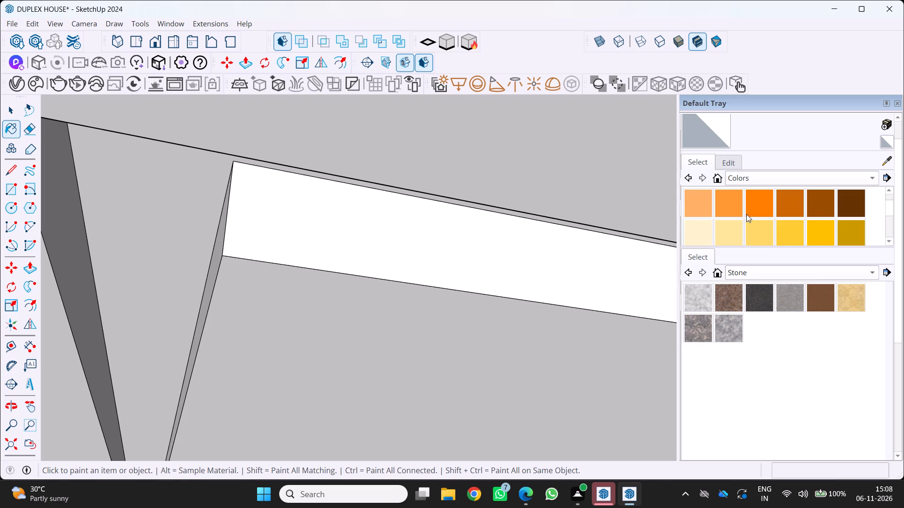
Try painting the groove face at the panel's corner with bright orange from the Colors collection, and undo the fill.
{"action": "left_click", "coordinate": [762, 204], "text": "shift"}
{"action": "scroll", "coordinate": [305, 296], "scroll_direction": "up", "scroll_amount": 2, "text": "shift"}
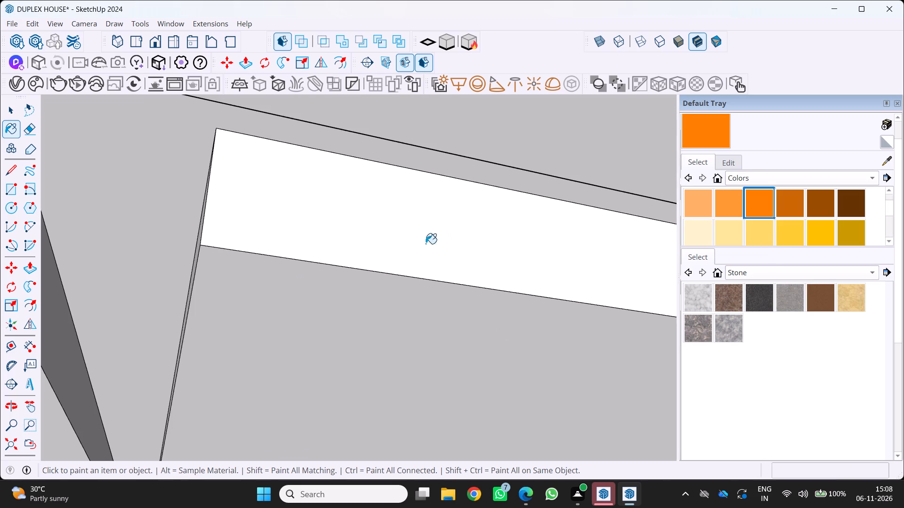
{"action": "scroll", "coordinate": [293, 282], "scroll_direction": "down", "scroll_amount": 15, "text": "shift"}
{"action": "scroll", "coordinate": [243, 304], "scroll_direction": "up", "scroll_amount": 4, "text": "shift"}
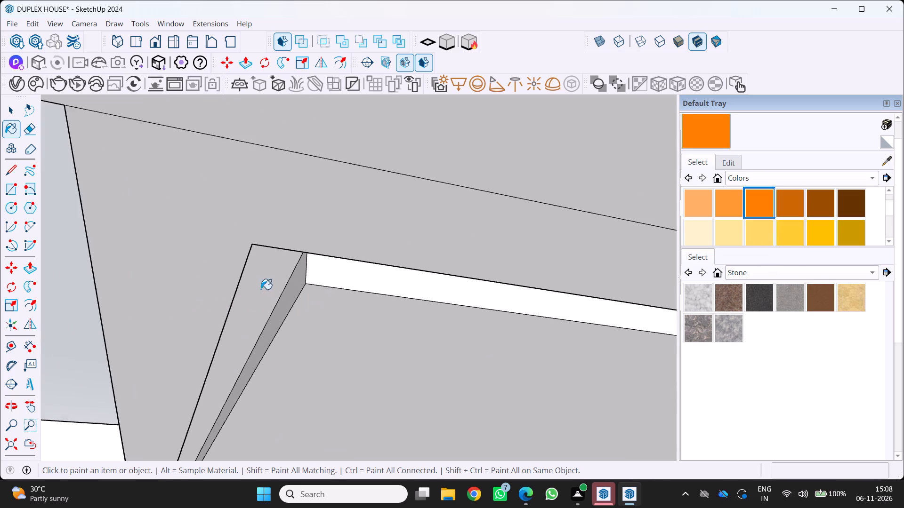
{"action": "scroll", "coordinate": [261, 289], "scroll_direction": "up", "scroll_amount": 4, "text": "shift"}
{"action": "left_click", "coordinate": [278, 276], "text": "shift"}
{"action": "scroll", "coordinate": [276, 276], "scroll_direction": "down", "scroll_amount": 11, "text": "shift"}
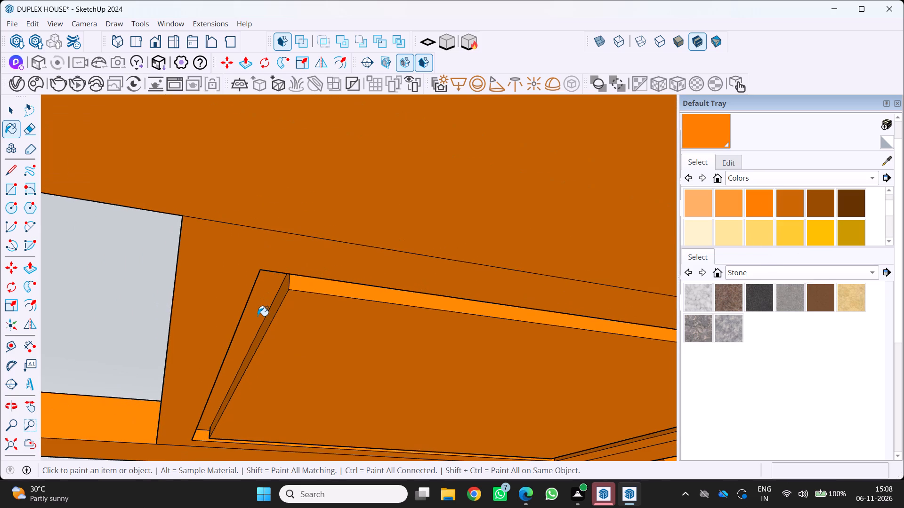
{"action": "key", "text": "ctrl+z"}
Open the slab's group, select only the recessed groove face around the underside panel, and paint it bright orange from the Colors collection.
{"action": "scroll", "coordinate": [258, 331], "scroll_direction": "down", "scroll_amount": 4}
{"action": "middle_click", "coordinate": [257, 332]}
{"action": "middle_click", "coordinate": [257, 332]}
{"action": "middle_click_drag", "start_coordinate": [257, 332], "coordinate": [252, 324]}
{"action": "scroll", "coordinate": [257, 328], "scroll_direction": "up", "scroll_amount": 1}
{"action": "middle_click", "coordinate": [252, 324]}
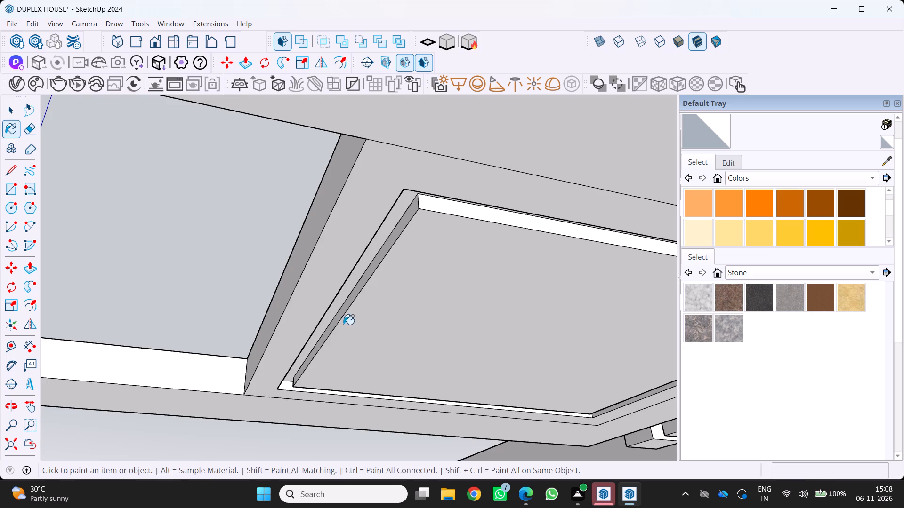
{"action": "key", "text": "space"}
{"action": "middle_click_drag", "start_coordinate": [356, 304], "coordinate": [267, 345]}
{"action": "middle_click", "coordinate": [267, 345]}
{"action": "middle_click_drag", "start_coordinate": [267, 340], "coordinate": [269, 334]}
{"action": "key", "text": "space"}
{"action": "left_click", "coordinate": [349, 279]}
{"action": "triple_click", "coordinate": [346, 279]}
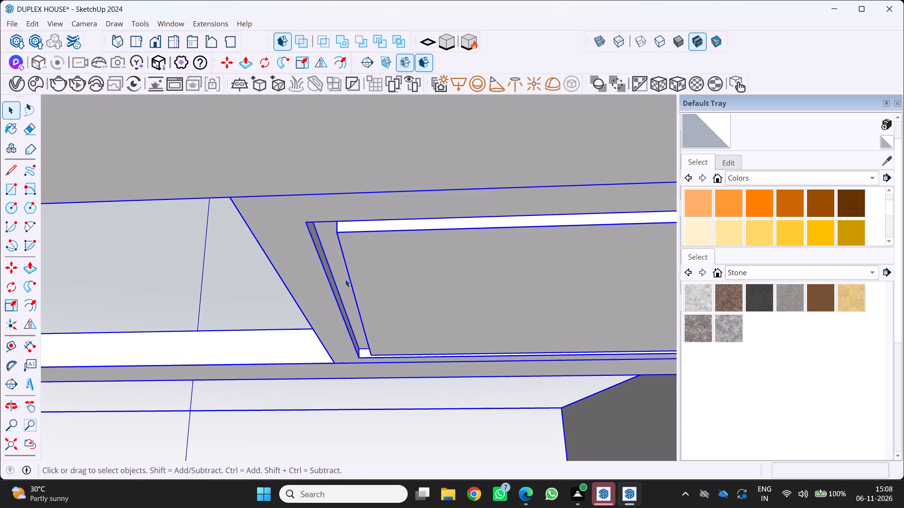
{"action": "scroll", "coordinate": [343, 278], "scroll_direction": "up", "scroll_amount": 3}
{"action": "middle_click", "coordinate": [348, 284]}
{"action": "middle_click", "coordinate": [351, 287]}
{"action": "middle_click_drag", "start_coordinate": [355, 288], "coordinate": [400, 289]}
{"action": "middle_click", "coordinate": [400, 289]}
{"action": "double_click", "coordinate": [342, 251]}
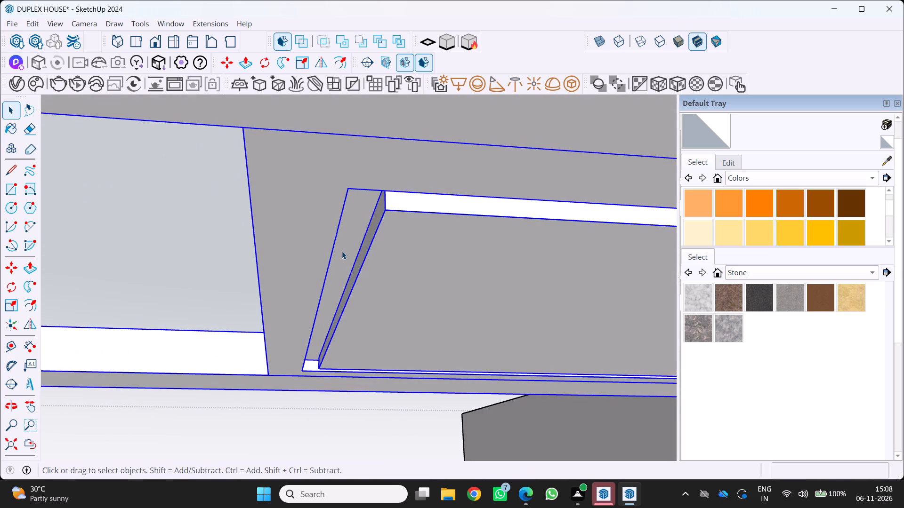
{"action": "left_click", "coordinate": [347, 251]}
{"action": "middle_click_drag", "start_coordinate": [351, 252], "coordinate": [319, 276]}
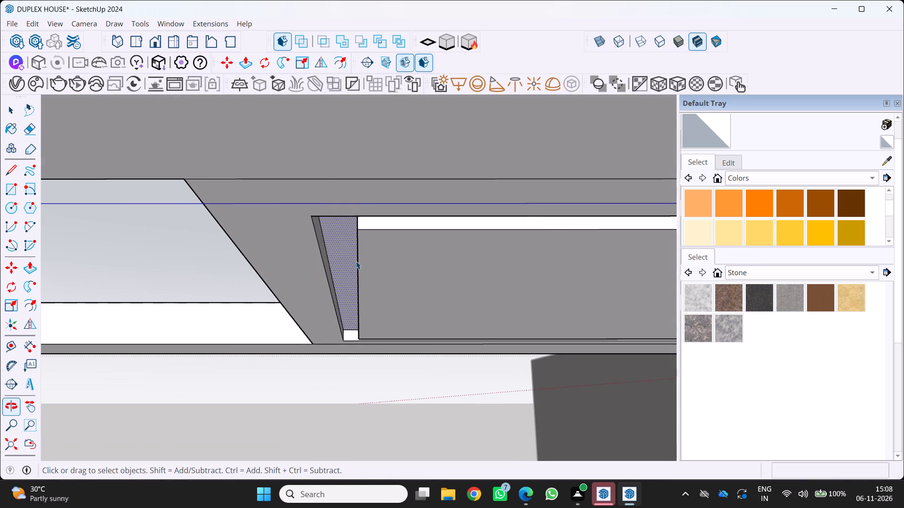
{"action": "left_click", "coordinate": [755, 211]}
{"action": "scroll", "coordinate": [325, 279], "scroll_direction": "up", "scroll_amount": 4}
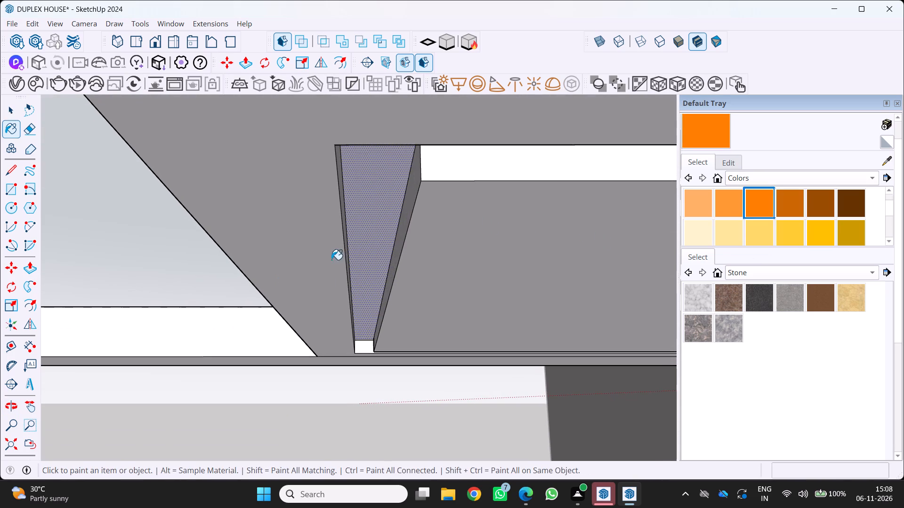
{"action": "left_click_drag", "start_coordinate": [359, 251], "coordinate": [354, 257]}
Examine the painted groove around the underside panel, including its corners and side faces, from several angles.
{"action": "scroll", "coordinate": [413, 273], "scroll_direction": "down", "scroll_amount": 5}
{"action": "middle_click_drag", "start_coordinate": [402, 287], "coordinate": [334, 312]}
{"action": "scroll", "coordinate": [438, 281], "scroll_direction": "down", "scroll_amount": 1}
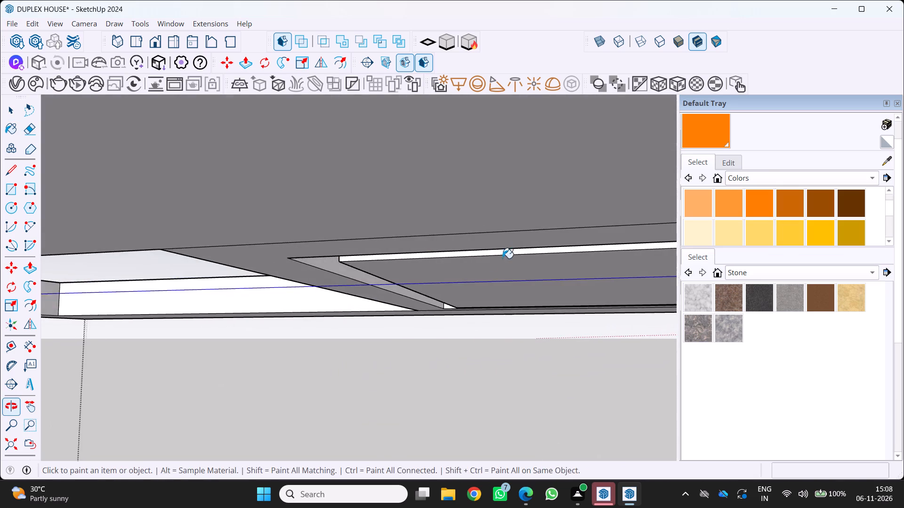
{"action": "scroll", "coordinate": [504, 258], "scroll_direction": "up", "scroll_amount": 4}
{"action": "middle_click_drag", "start_coordinate": [502, 250], "coordinate": [554, 158]}
{"action": "scroll", "coordinate": [342, 292], "scroll_direction": "up", "scroll_amount": 3}
{"action": "middle_click_drag", "start_coordinate": [339, 284], "coordinate": [346, 280]}
{"action": "middle_click_drag", "start_coordinate": [351, 276], "coordinate": [385, 253]}
{"action": "middle_click_drag", "start_coordinate": [390, 248], "coordinate": [455, 194]}
{"action": "middle_click", "coordinate": [455, 194]}
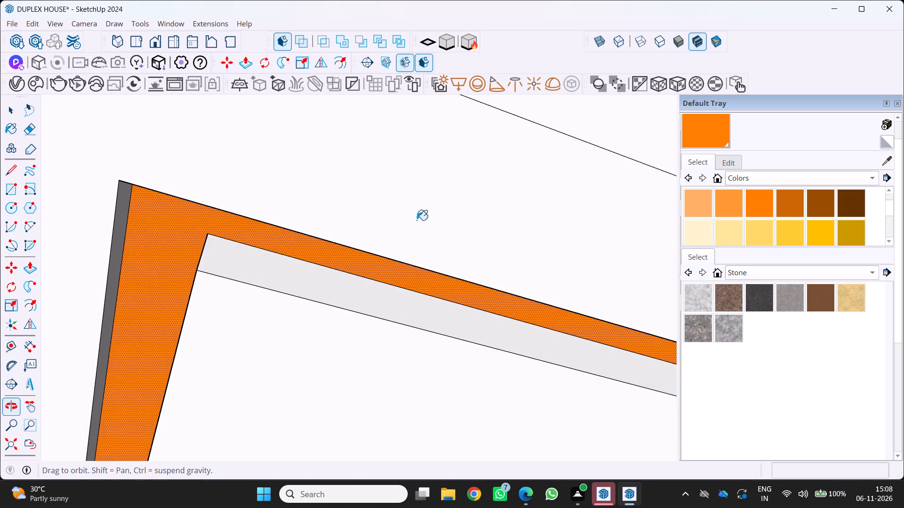
{"action": "scroll", "coordinate": [343, 261], "scroll_direction": "down", "scroll_amount": 20}
{"action": "scroll", "coordinate": [343, 261], "scroll_direction": "down", "scroll_amount": 10}
{"action": "middle_click_drag", "start_coordinate": [341, 287], "coordinate": [307, 331]}
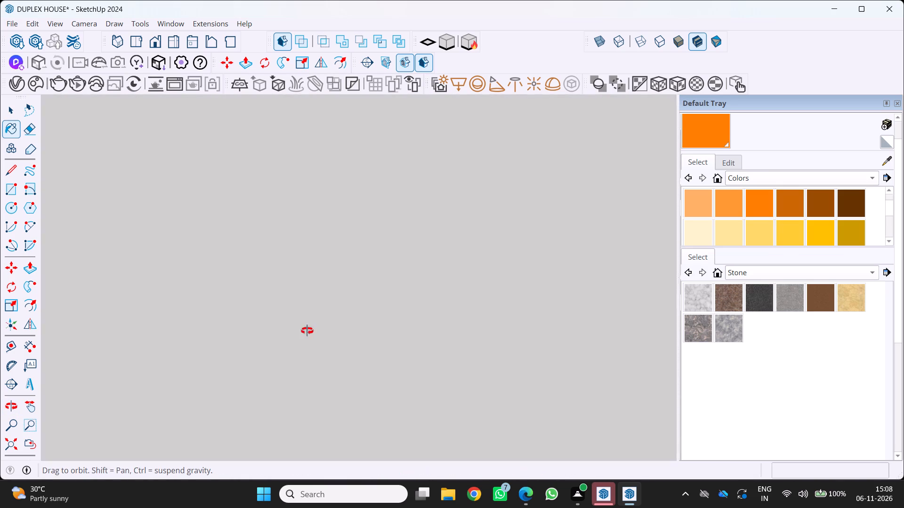
{"action": "middle_click_drag", "start_coordinate": [307, 331], "coordinate": [373, 267]}
{"action": "scroll", "coordinate": [388, 260], "scroll_direction": "down", "scroll_amount": 20}
{"action": "scroll", "coordinate": [388, 260], "scroll_direction": "down", "scroll_amount": 14}
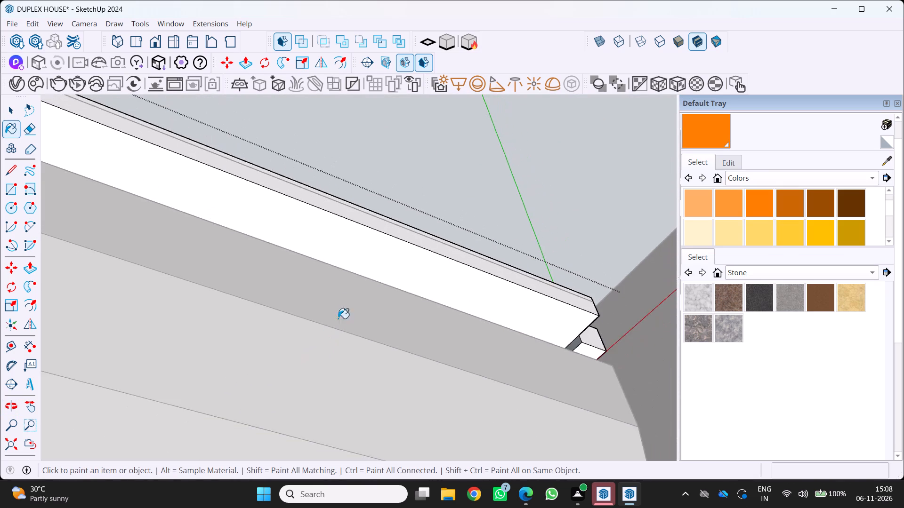
{"action": "scroll", "coordinate": [338, 318], "scroll_direction": "down", "scroll_amount": 20}
{"action": "scroll", "coordinate": [338, 318], "scroll_direction": "down", "scroll_amount": 1}
{"action": "middle_click_drag", "start_coordinate": [454, 249], "coordinate": [454, 268]}
{"action": "middle_click_drag", "start_coordinate": [442, 286], "coordinate": [430, 302]}
{"action": "middle_click", "coordinate": [430, 302]}
{"action": "middle_click", "coordinate": [430, 302]}
{"action": "middle_click_drag", "start_coordinate": [417, 307], "coordinate": [365, 339]}
{"action": "middle_click_drag", "start_coordinate": [363, 340], "coordinate": [347, 330]}
{"action": "scroll", "coordinate": [343, 287], "scroll_direction": "down", "scroll_amount": 2}
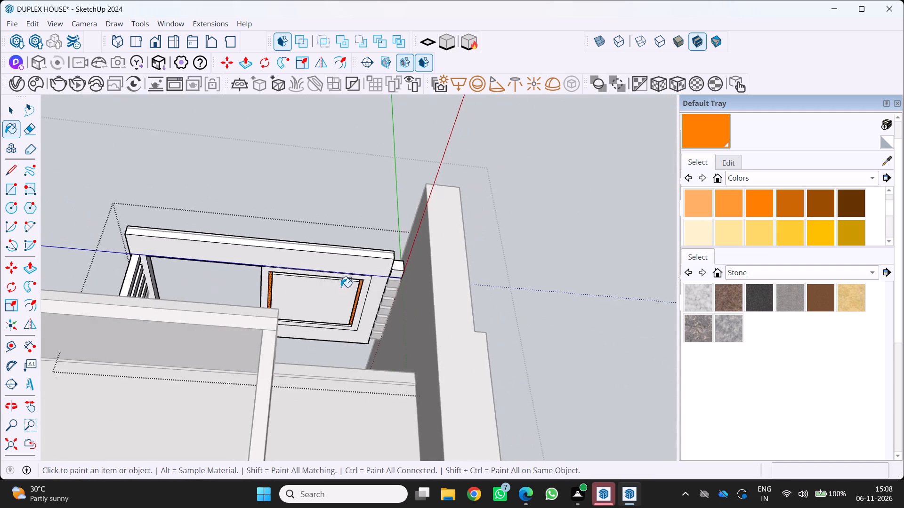
{"action": "scroll", "coordinate": [341, 287], "scroll_direction": "down", "scroll_amount": 1}
{"action": "scroll", "coordinate": [329, 300], "scroll_direction": "up", "scroll_amount": 4}
{"action": "middle_click_drag", "start_coordinate": [326, 288], "coordinate": [319, 252]}
{"action": "scroll", "coordinate": [341, 266], "scroll_direction": "up", "scroll_amount": 11}
{"action": "middle_click", "coordinate": [300, 305]}
{"action": "middle_click", "coordinate": [300, 305]}
{"action": "middle_click", "coordinate": [300, 305]}
{"action": "middle_click_drag", "start_coordinate": [300, 305], "coordinate": [301, 278]}
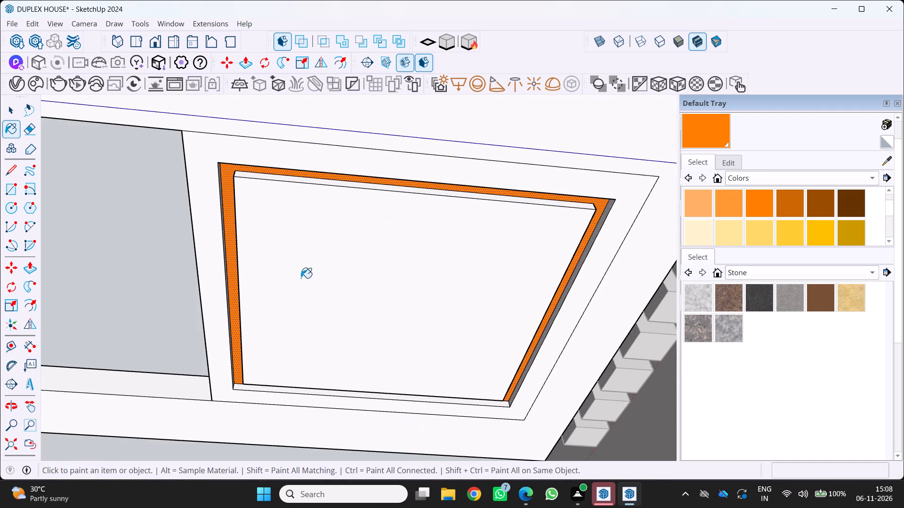
{"action": "middle_click_drag", "start_coordinate": [301, 278], "coordinate": [304, 280]}
{"action": "scroll", "coordinate": [330, 335], "scroll_direction": "up", "scroll_amount": 4}
{"action": "middle_click_drag", "start_coordinate": [286, 371], "coordinate": [288, 360]}
{"action": "middle_click_drag", "start_coordinate": [289, 353], "coordinate": [299, 327]}
{"action": "middle_click", "coordinate": [300, 324]}
{"action": "middle_click_drag", "start_coordinate": [302, 319], "coordinate": [328, 284]}
{"action": "middle_click_drag", "start_coordinate": [328, 286], "coordinate": [306, 302]}
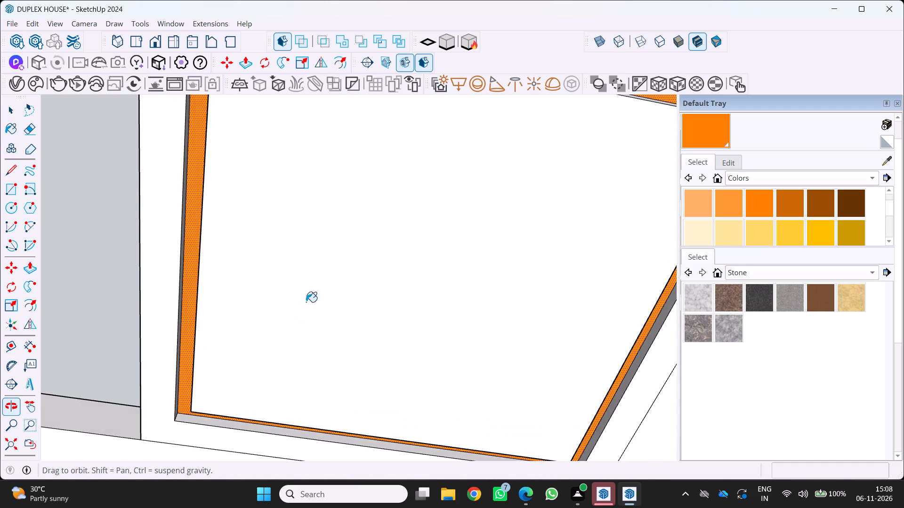
Examine the slab's painted underside panel together with the columns and the tall wall from farther away.
{"action": "scroll", "coordinate": [293, 299], "scroll_direction": "down", "scroll_amount": 5}
{"action": "middle_click_drag", "start_coordinate": [291, 306], "coordinate": [262, 338]}
{"action": "scroll", "coordinate": [313, 291], "scroll_direction": "down", "scroll_amount": 9}
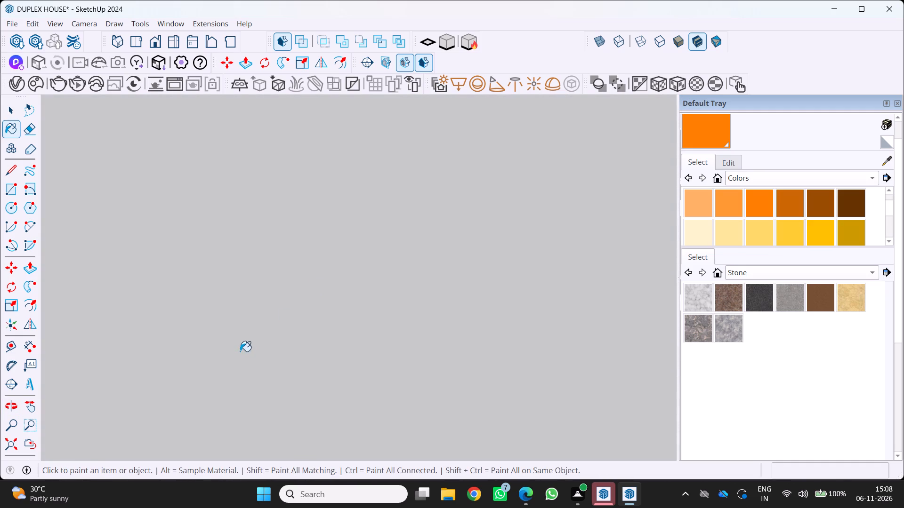
{"action": "scroll", "coordinate": [240, 351], "scroll_direction": "down", "scroll_amount": 20}
{"action": "scroll", "coordinate": [240, 351], "scroll_direction": "down", "scroll_amount": 13}
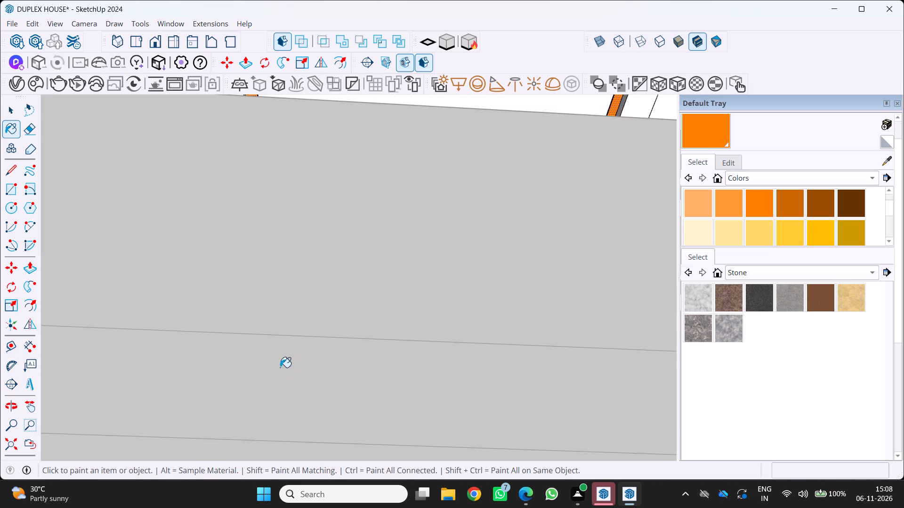
{"action": "scroll", "coordinate": [280, 367], "scroll_direction": "down", "scroll_amount": 20}
{"action": "scroll", "coordinate": [280, 367], "scroll_direction": "down", "scroll_amount": 13}
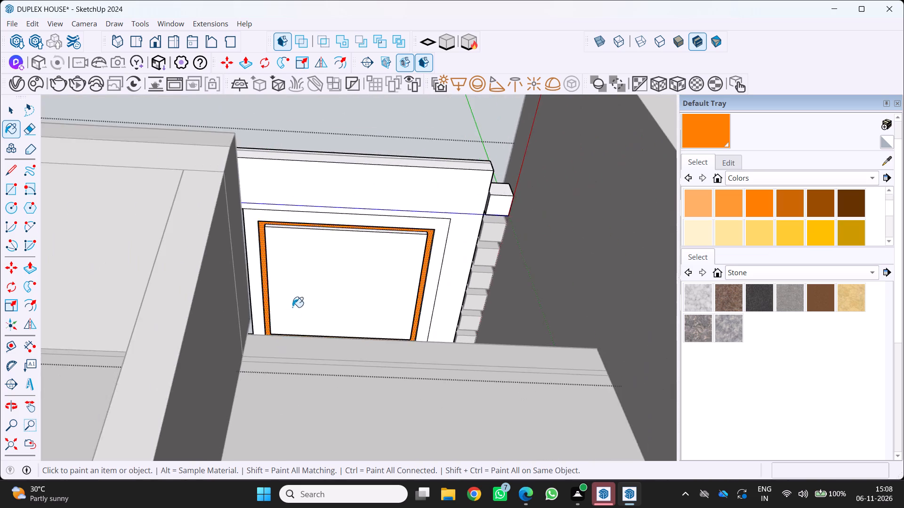
{"action": "scroll", "coordinate": [292, 307], "scroll_direction": "down", "scroll_amount": 4}
{"action": "middle_click_drag", "start_coordinate": [306, 325], "coordinate": [282, 393]}
{"action": "middle_click_drag", "start_coordinate": [321, 293], "coordinate": [391, 358]}
{"action": "scroll", "coordinate": [297, 234], "scroll_direction": "up", "scroll_amount": 2}
{"action": "scroll", "coordinate": [370, 312], "scroll_direction": "down", "scroll_amount": 4}
{"action": "middle_click_drag", "start_coordinate": [357, 322], "coordinate": [312, 357]}
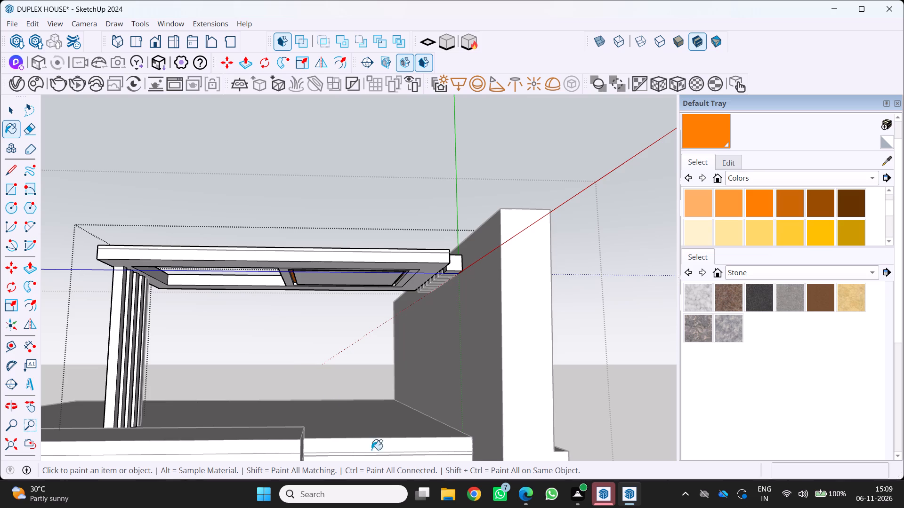
Place a vertical guide on the tall wall's end face, 1'3" in from its outer edge.
{"action": "middle_click_drag", "start_coordinate": [430, 414], "coordinate": [362, 399]}
{"action": "middle_click_drag", "start_coordinate": [364, 378], "coordinate": [390, 436]}
{"action": "scroll", "coordinate": [387, 432], "scroll_direction": "up", "scroll_amount": 1}
{"action": "middle_click", "coordinate": [390, 436]}
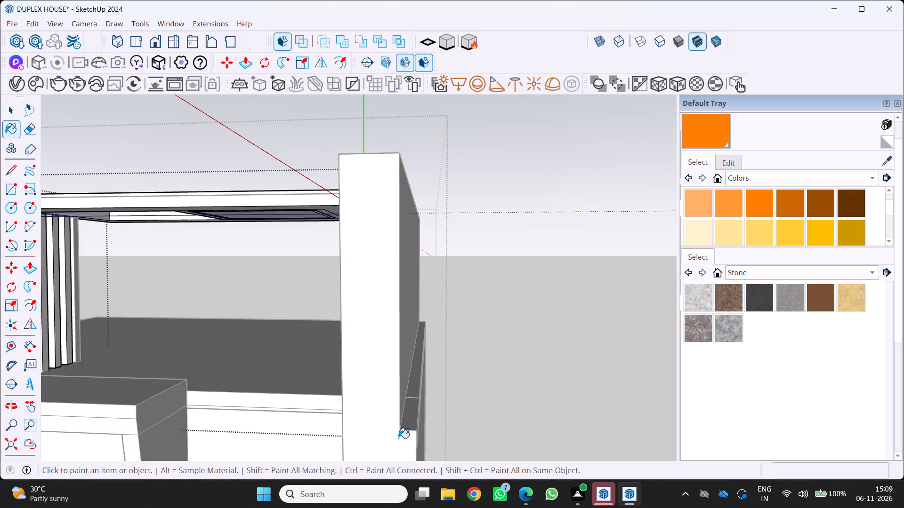
{"action": "key", "text": "t"}
{"action": "left_click", "coordinate": [396, 332]}
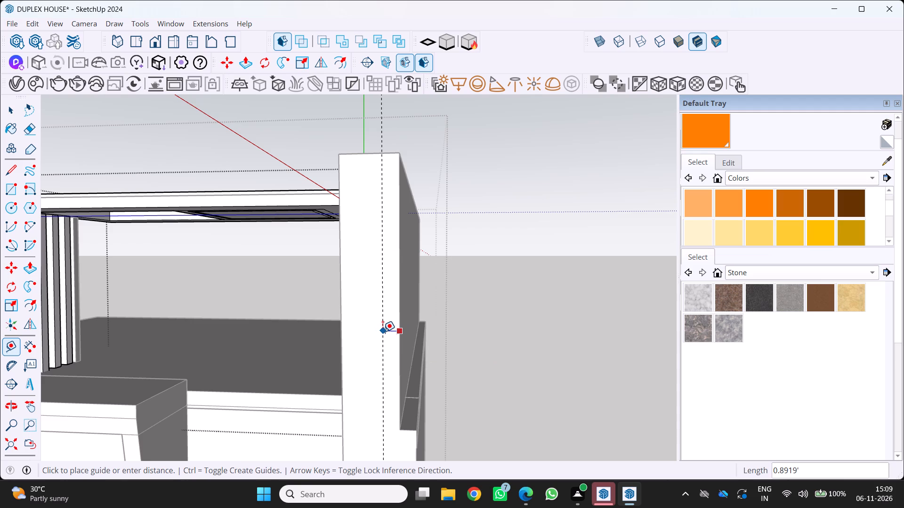
{"action": "type", "text": "1'3\""}
{"action": "key", "text": "Return"}
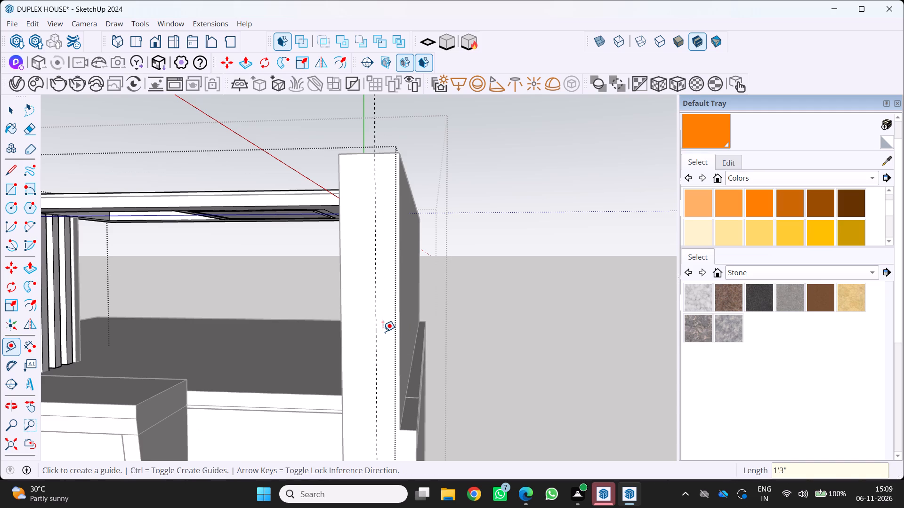
Examine the guide on the tall wall's end face and its position relative to the roof slab and the wall's edges.
{"action": "scroll", "coordinate": [305, 285], "scroll_direction": "down", "scroll_amount": 3}
{"action": "middle_click_drag", "start_coordinate": [308, 288], "coordinate": [354, 337]}
{"action": "scroll", "coordinate": [396, 306], "scroll_direction": "up", "scroll_amount": 5}
{"action": "middle_click_drag", "start_coordinate": [452, 324], "coordinate": [409, 318]}
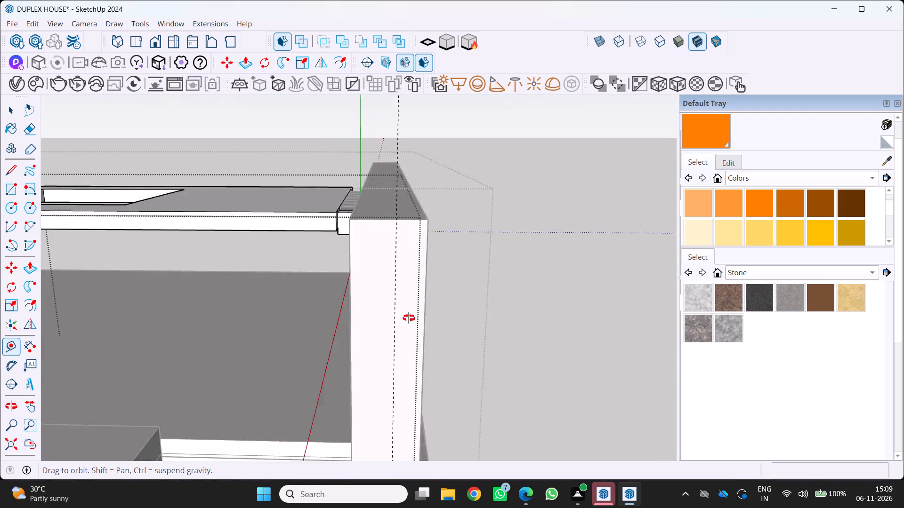
{"action": "middle_click_drag", "start_coordinate": [409, 318], "coordinate": [377, 313]}
{"action": "scroll", "coordinate": [387, 312], "scroll_direction": "up", "scroll_amount": 1}
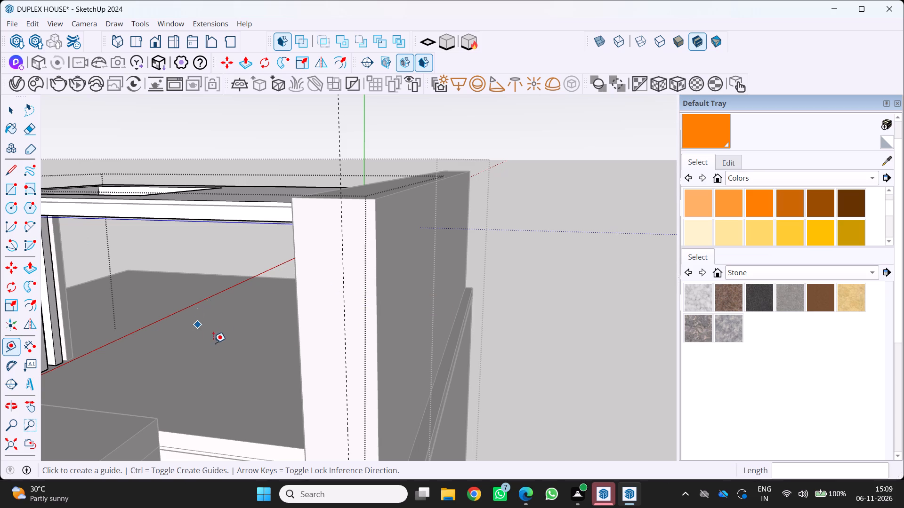
{"action": "middle_click_drag", "start_coordinate": [227, 339], "coordinate": [336, 333]}
{"action": "middle_click_drag", "start_coordinate": [273, 344], "coordinate": [197, 350]}
{"action": "middle_click_drag", "start_coordinate": [196, 350], "coordinate": [186, 351]}
{"action": "scroll", "coordinate": [263, 324], "scroll_direction": "down", "scroll_amount": 6}
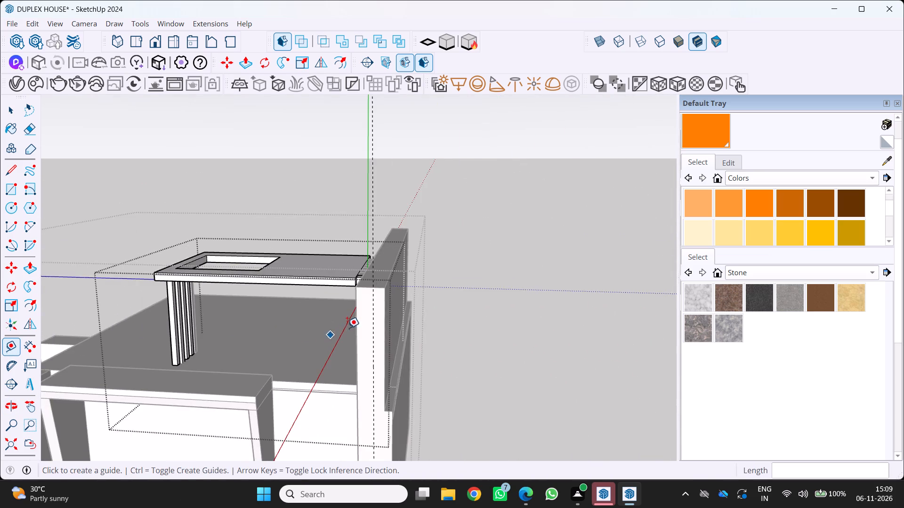
{"action": "scroll", "coordinate": [347, 327], "scroll_direction": "up", "scroll_amount": 2}
{"action": "middle_click_drag", "start_coordinate": [347, 327], "coordinate": [340, 342]}
{"action": "scroll", "coordinate": [340, 342], "scroll_direction": "up", "scroll_amount": 6}
{"action": "middle_click_drag", "start_coordinate": [359, 334], "coordinate": [385, 314]}
{"action": "scroll", "coordinate": [387, 325], "scroll_direction": "up", "scroll_amount": 7}
{"action": "middle_click_drag", "start_coordinate": [367, 338], "coordinate": [432, 312]}
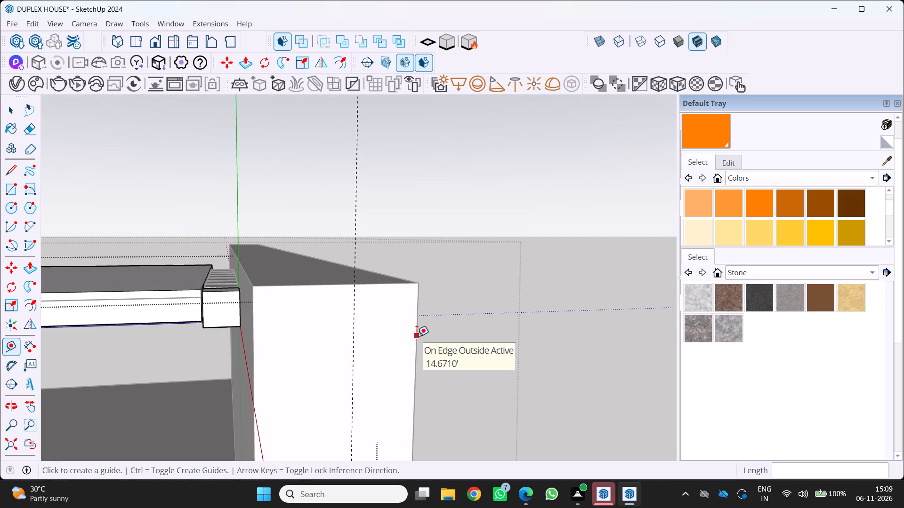
Start a second vertical guide on the tall wall's end face, offset from the existing guide toward the slab.
{"action": "scroll", "coordinate": [444, 233], "scroll_direction": "down", "scroll_amount": 6}
{"action": "middle_click_drag", "start_coordinate": [413, 249], "coordinate": [416, 254]}
{"action": "middle_click_drag", "start_coordinate": [417, 258], "coordinate": [417, 272]}
{"action": "middle_click_drag", "start_coordinate": [420, 277], "coordinate": [365, 315]}
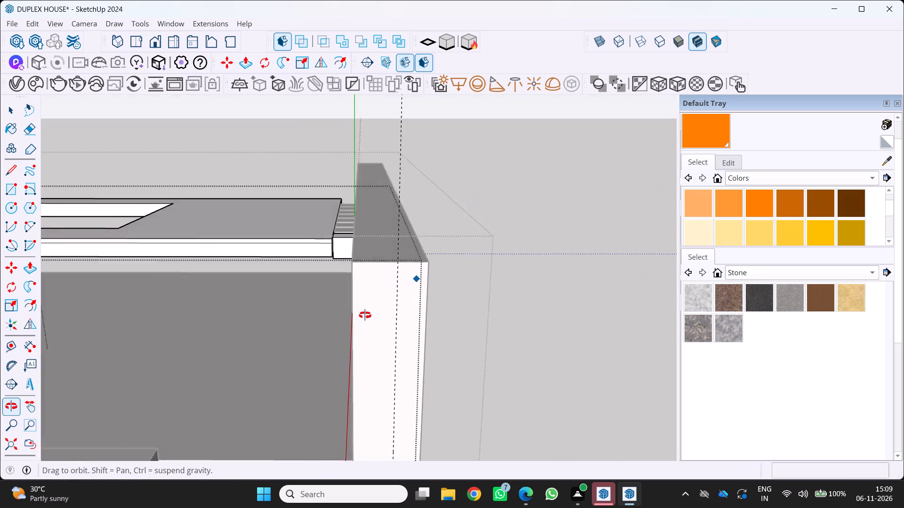
{"action": "middle_click_drag", "start_coordinate": [365, 315], "coordinate": [363, 312]}
{"action": "scroll", "coordinate": [363, 313], "scroll_direction": "up", "scroll_amount": 1}
{"action": "scroll", "coordinate": [386, 281], "scroll_direction": "up", "scroll_amount": 5}
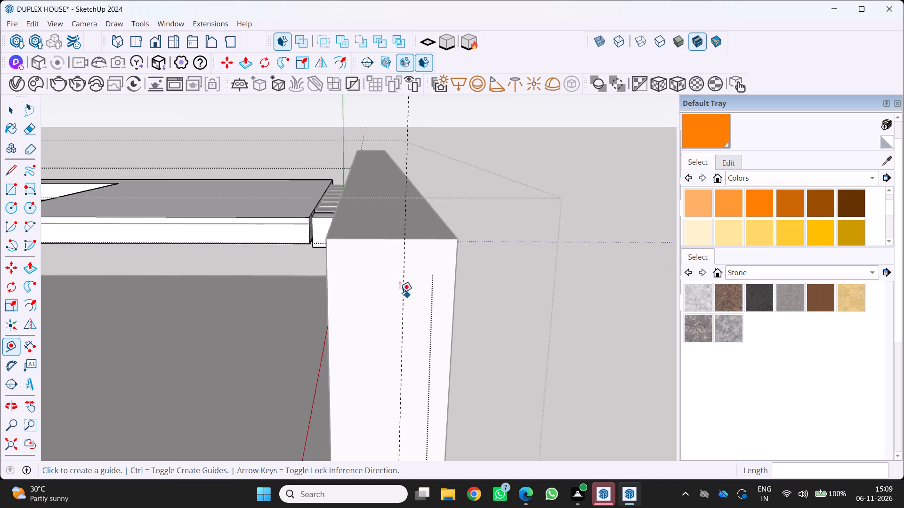
{"action": "left_click", "coordinate": [405, 280]}
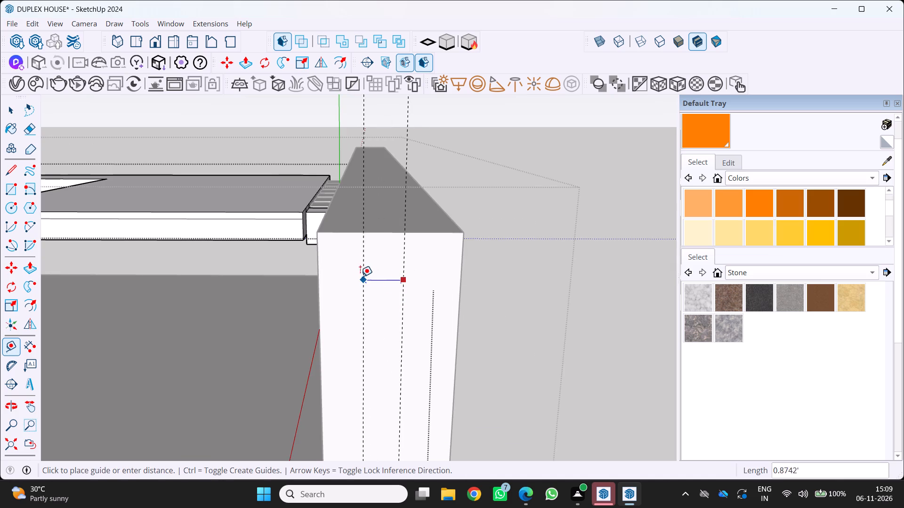
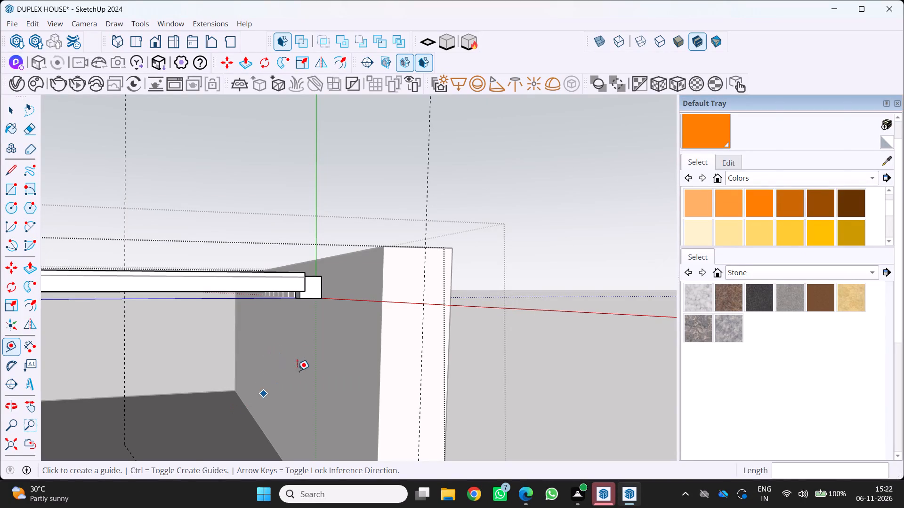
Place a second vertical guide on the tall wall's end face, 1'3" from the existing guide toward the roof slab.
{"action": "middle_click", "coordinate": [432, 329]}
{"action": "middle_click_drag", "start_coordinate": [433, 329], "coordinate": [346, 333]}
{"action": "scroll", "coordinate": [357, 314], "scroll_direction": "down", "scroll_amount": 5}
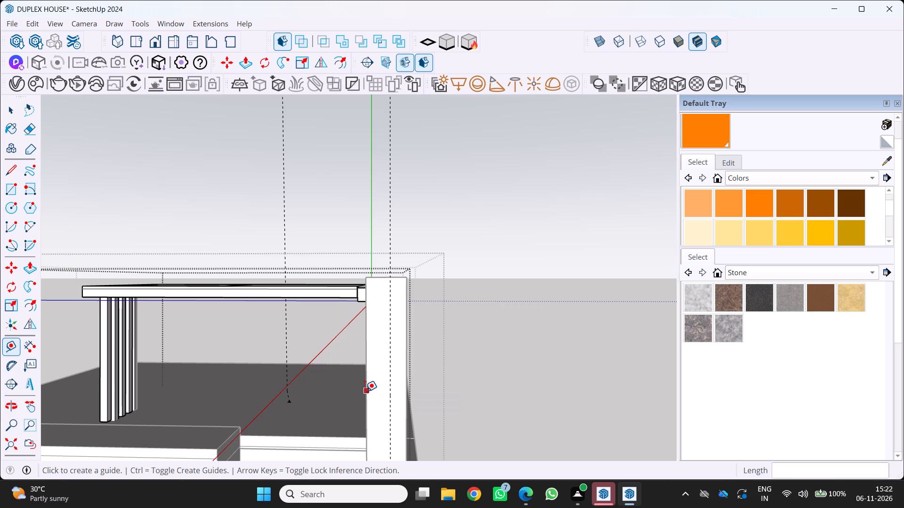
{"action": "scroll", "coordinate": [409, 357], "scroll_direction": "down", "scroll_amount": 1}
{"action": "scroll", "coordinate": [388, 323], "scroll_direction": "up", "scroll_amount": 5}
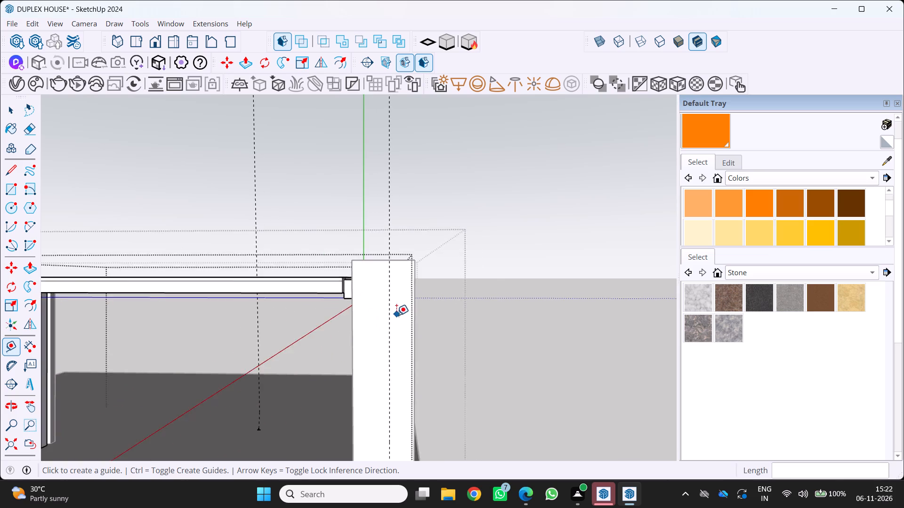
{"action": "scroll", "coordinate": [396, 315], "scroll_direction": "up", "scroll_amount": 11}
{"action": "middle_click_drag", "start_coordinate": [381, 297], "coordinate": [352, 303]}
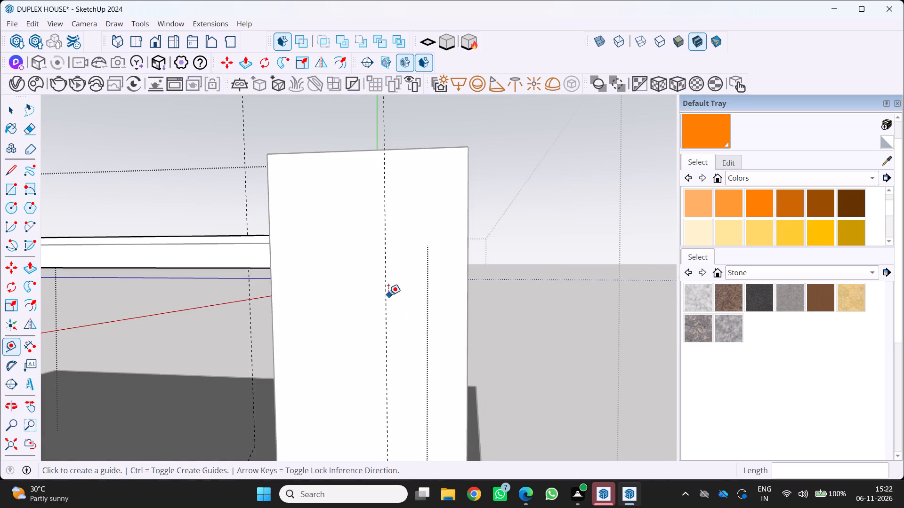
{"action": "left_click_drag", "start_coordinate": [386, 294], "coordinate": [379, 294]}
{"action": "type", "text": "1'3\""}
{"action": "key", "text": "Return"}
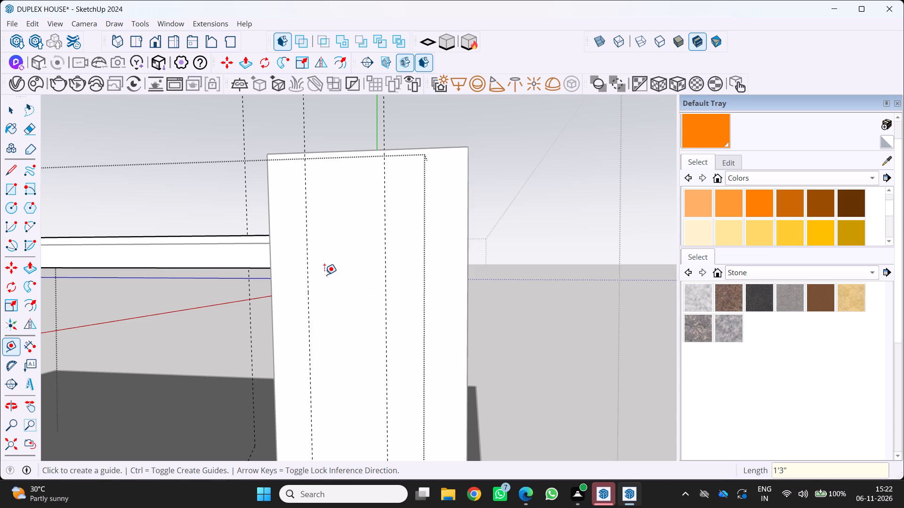
Examine the two guides on the tall wall's end face against the roof slab and the wall's stepped outer side.
{"action": "scroll", "coordinate": [309, 281], "scroll_direction": "down", "scroll_amount": 5}
{"action": "middle_click_drag", "start_coordinate": [387, 264], "coordinate": [451, 278]}
{"action": "scroll", "coordinate": [451, 278], "scroll_direction": "down", "scroll_amount": 7}
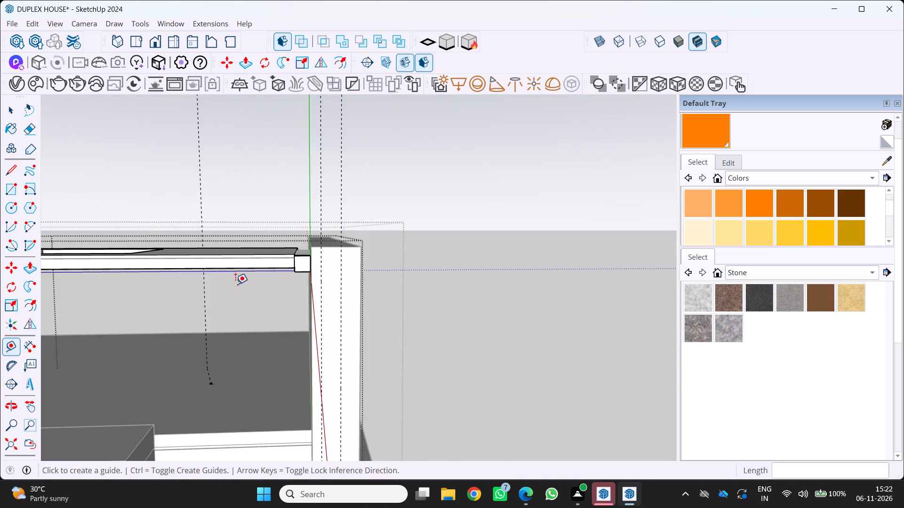
{"action": "middle_click_drag", "start_coordinate": [235, 284], "coordinate": [207, 292]}
{"action": "middle_click", "coordinate": [207, 292]}
{"action": "scroll", "coordinate": [248, 297], "scroll_direction": "up", "scroll_amount": 4}
{"action": "scroll", "coordinate": [317, 290], "scroll_direction": "up", "scroll_amount": 2}
{"action": "middle_click_drag", "start_coordinate": [405, 301], "coordinate": [449, 304]}
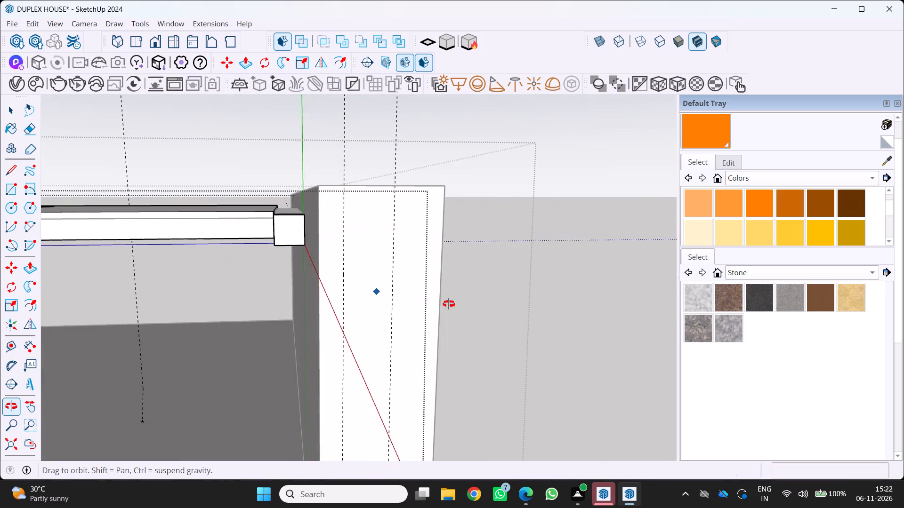
{"action": "middle_click_drag", "start_coordinate": [449, 304], "coordinate": [356, 271]}
{"action": "scroll", "coordinate": [356, 271], "scroll_direction": "down", "scroll_amount": 17}
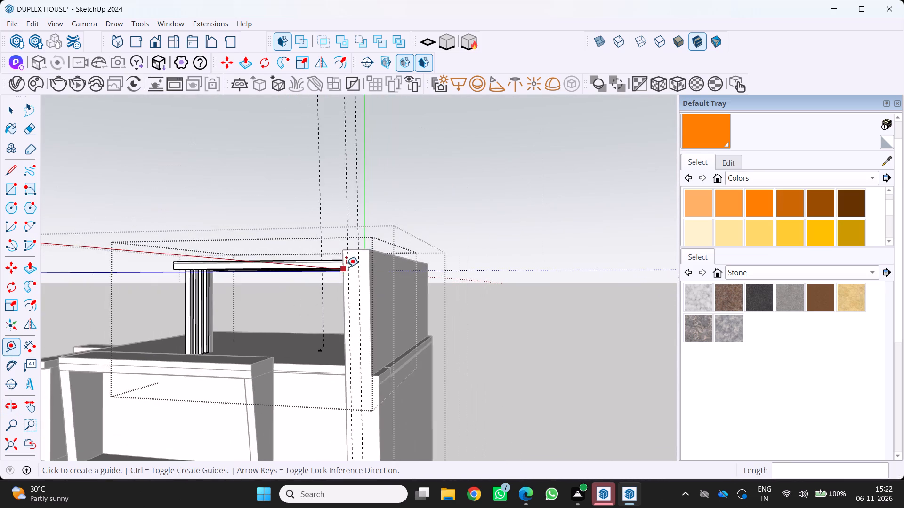
{"action": "middle_click", "coordinate": [346, 267]}
{"action": "middle_click_drag", "start_coordinate": [354, 275], "coordinate": [406, 306]}
{"action": "scroll", "coordinate": [402, 300], "scroll_direction": "down", "scroll_amount": 6}
{"action": "scroll", "coordinate": [426, 356], "scroll_direction": "up", "scroll_amount": 1}
{"action": "middle_click_drag", "start_coordinate": [426, 356], "coordinate": [307, 380]}
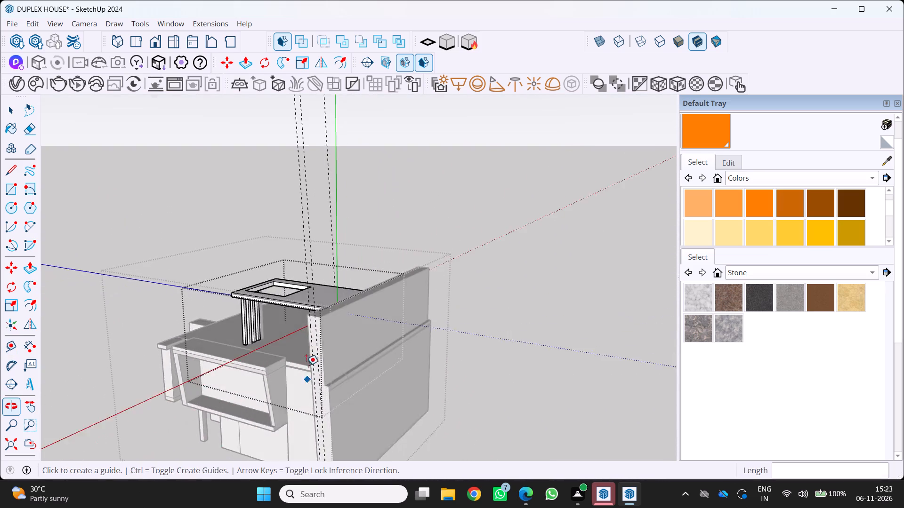
{"action": "scroll", "coordinate": [307, 362], "scroll_direction": "up", "scroll_amount": 9}
{"action": "middle_click_drag", "start_coordinate": [307, 354], "coordinate": [379, 353]}
{"action": "scroll", "coordinate": [493, 325], "scroll_direction": "up", "scroll_amount": 1}
{"action": "middle_click_drag", "start_coordinate": [494, 326], "coordinate": [448, 337]}
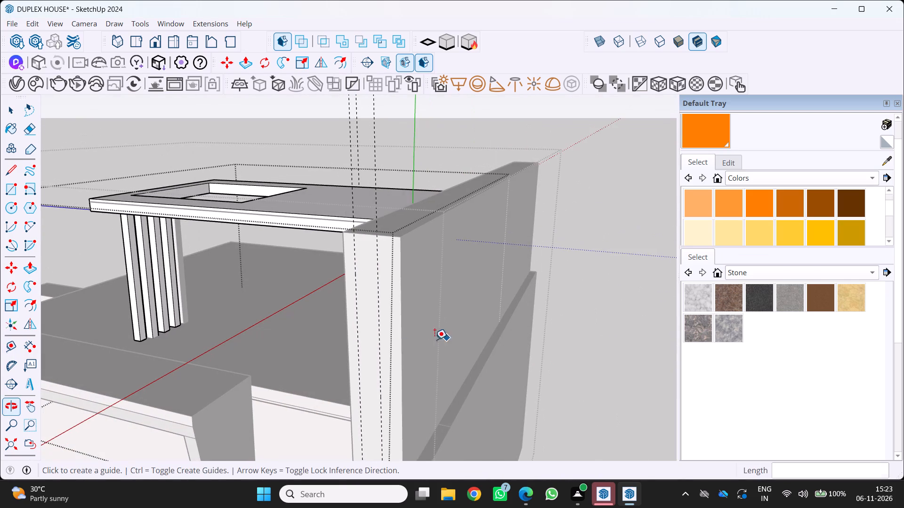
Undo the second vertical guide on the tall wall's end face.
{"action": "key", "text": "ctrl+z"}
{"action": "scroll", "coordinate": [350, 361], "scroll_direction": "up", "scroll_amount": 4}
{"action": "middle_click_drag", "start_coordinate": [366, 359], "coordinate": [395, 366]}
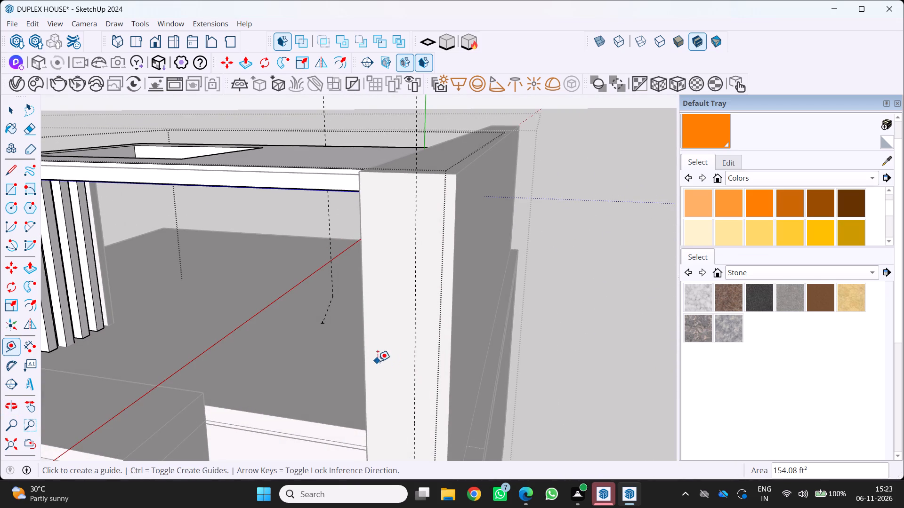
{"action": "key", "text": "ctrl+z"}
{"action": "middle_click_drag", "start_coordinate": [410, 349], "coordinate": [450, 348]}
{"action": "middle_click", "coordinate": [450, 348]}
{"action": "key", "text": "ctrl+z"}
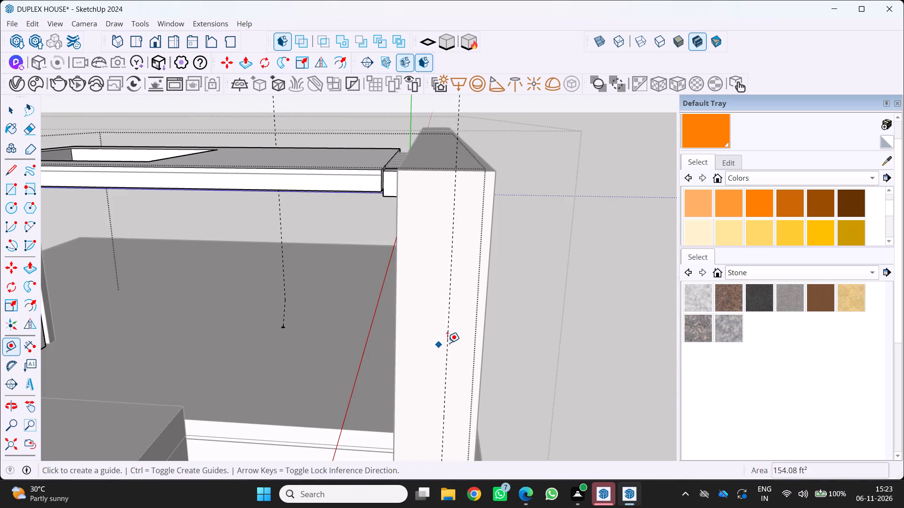
Erase the remaining vertical guide from the tall wall's end face.
{"action": "middle_click_drag", "start_coordinate": [447, 333], "coordinate": [411, 363]}
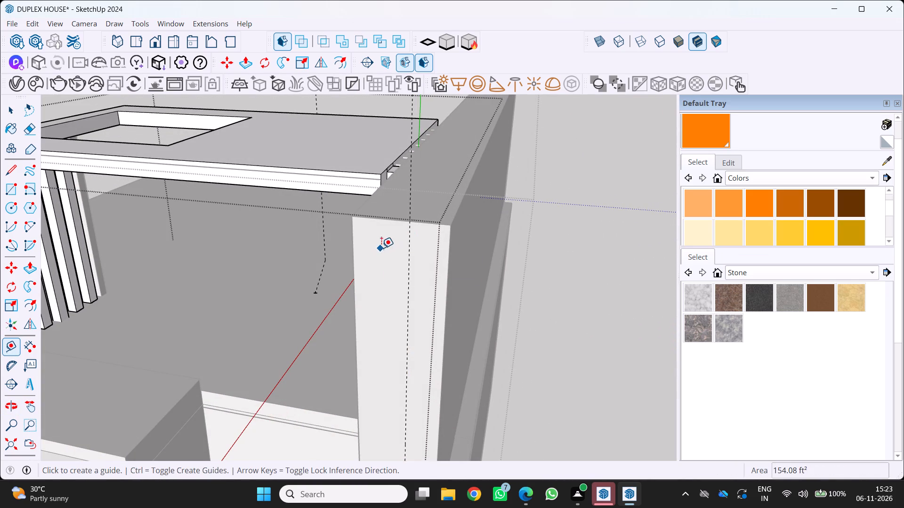
{"action": "key", "text": "e"}
{"action": "key", "text": "Tab"}
{"action": "left_click", "coordinate": [410, 196]}
Examine the tall wall's outer side where the thicker lower part meets the thinner upper part.
{"action": "scroll", "coordinate": [414, 192], "scroll_direction": "down", "scroll_amount": 9}
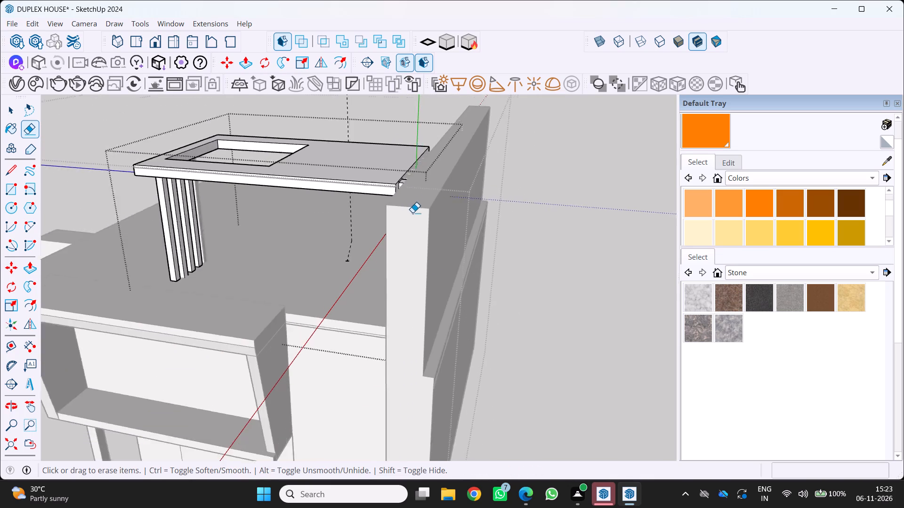
{"action": "scroll", "coordinate": [412, 213], "scroll_direction": "down", "scroll_amount": 6}
{"action": "scroll", "coordinate": [394, 252], "scroll_direction": "up", "scroll_amount": 2}
{"action": "middle_click_drag", "start_coordinate": [394, 252], "coordinate": [453, 205]}
{"action": "scroll", "coordinate": [485, 193], "scroll_direction": "up", "scroll_amount": 2}
{"action": "middle_click_drag", "start_coordinate": [482, 192], "coordinate": [441, 207]}
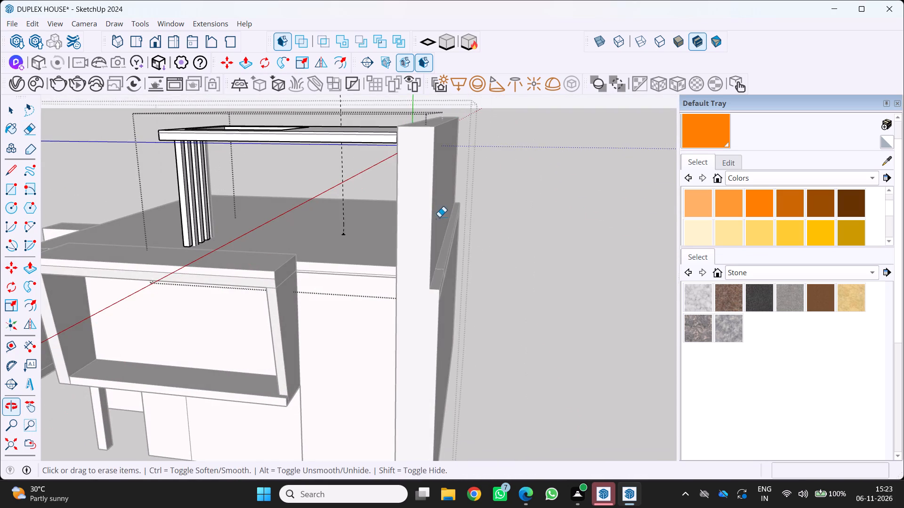
{"action": "scroll", "coordinate": [419, 262], "scroll_direction": "up", "scroll_amount": 3}
{"action": "middle_click_drag", "start_coordinate": [425, 263], "coordinate": [394, 261]}
{"action": "scroll", "coordinate": [425, 263], "scroll_direction": "up", "scroll_amount": 1}
{"action": "scroll", "coordinate": [463, 276], "scroll_direction": "up", "scroll_amount": 2}
{"action": "middle_click_drag", "start_coordinate": [440, 294], "coordinate": [444, 294]}
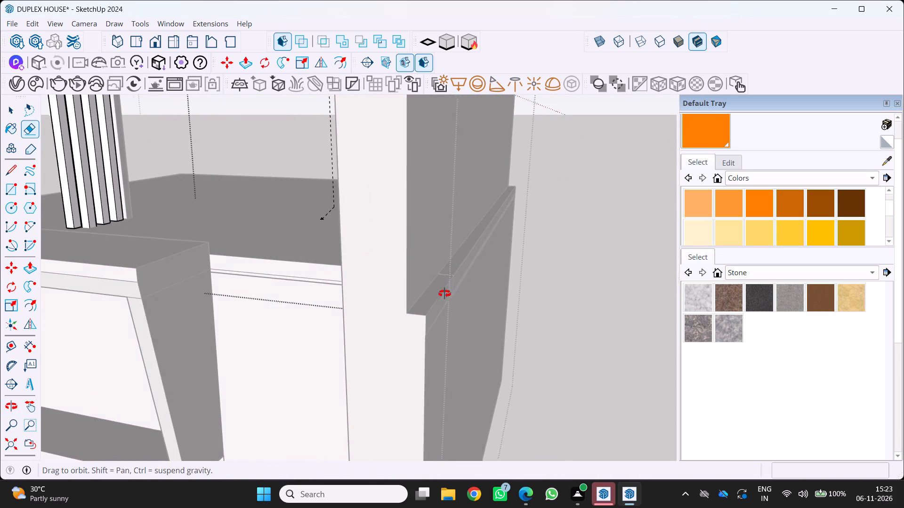
{"action": "middle_click_drag", "start_coordinate": [444, 294], "coordinate": [530, 267]}
{"action": "scroll", "coordinate": [459, 283], "scroll_direction": "down", "scroll_amount": 15}
{"action": "middle_click_drag", "start_coordinate": [425, 289], "coordinate": [421, 296]}
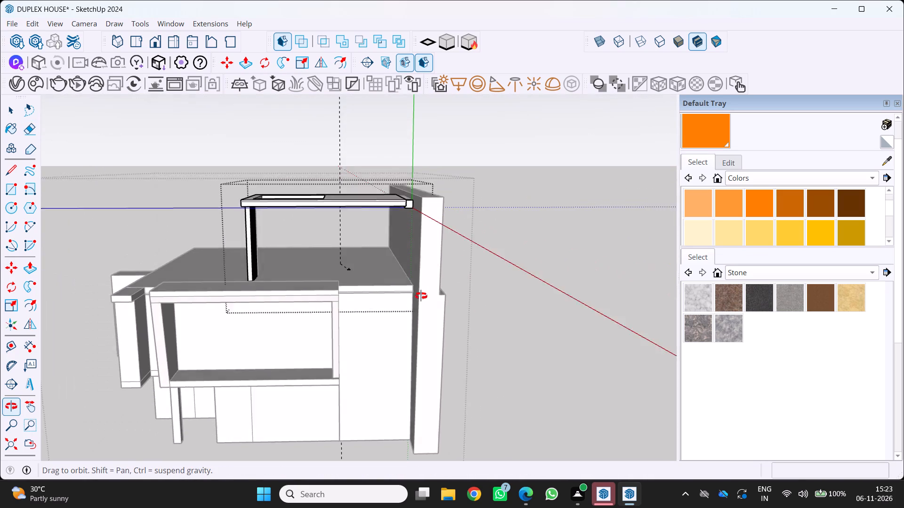
{"action": "middle_click_drag", "start_coordinate": [421, 296], "coordinate": [383, 319]}
{"action": "middle_click", "coordinate": [383, 319]}
{"action": "scroll", "coordinate": [392, 323], "scroll_direction": "up", "scroll_amount": 3}
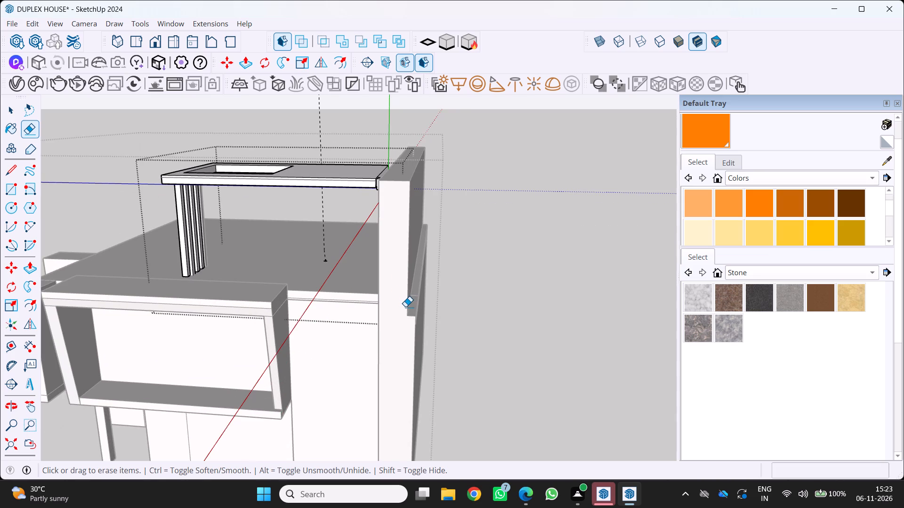
{"action": "scroll", "coordinate": [443, 331], "scroll_direction": "up", "scroll_amount": 1}
Push the tall wall's lower outer side face inward about 0.71' with Push/Pull.
{"action": "middle_click_drag", "start_coordinate": [442, 332], "coordinate": [373, 334]}
{"action": "key", "text": "space"}
{"action": "middle_click_drag", "start_coordinate": [358, 334], "coordinate": [413, 336]}
{"action": "middle_click", "coordinate": [413, 336]}
{"action": "middle_click", "coordinate": [413, 335]}
{"action": "key", "text": "space"}
{"action": "left_click", "coordinate": [368, 322]}
{"action": "left_click", "coordinate": [363, 319]}
{"action": "left_click", "coordinate": [358, 317]}
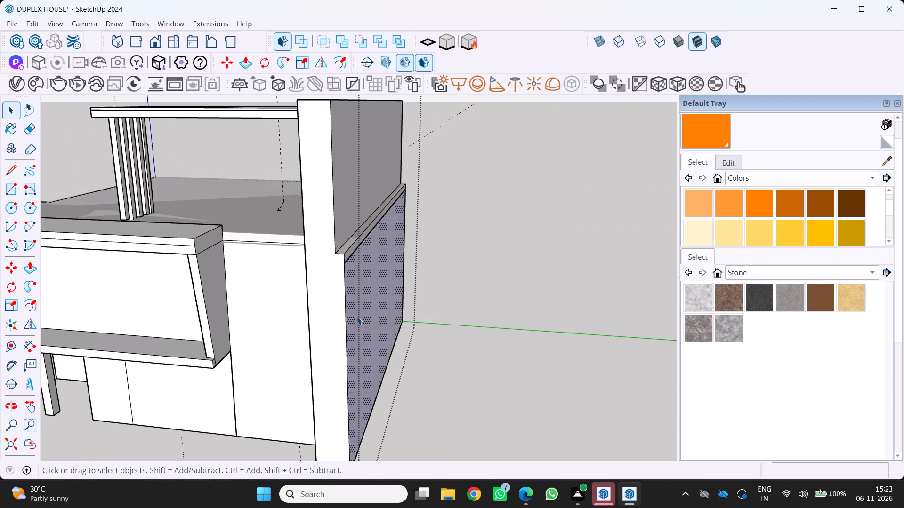
{"action": "middle_click", "coordinate": [358, 317]}
{"action": "middle_click", "coordinate": [359, 317]}
{"action": "middle_click_drag", "start_coordinate": [362, 317], "coordinate": [376, 328]}
{"action": "scroll", "coordinate": [376, 328], "scroll_direction": "up", "scroll_amount": 4}
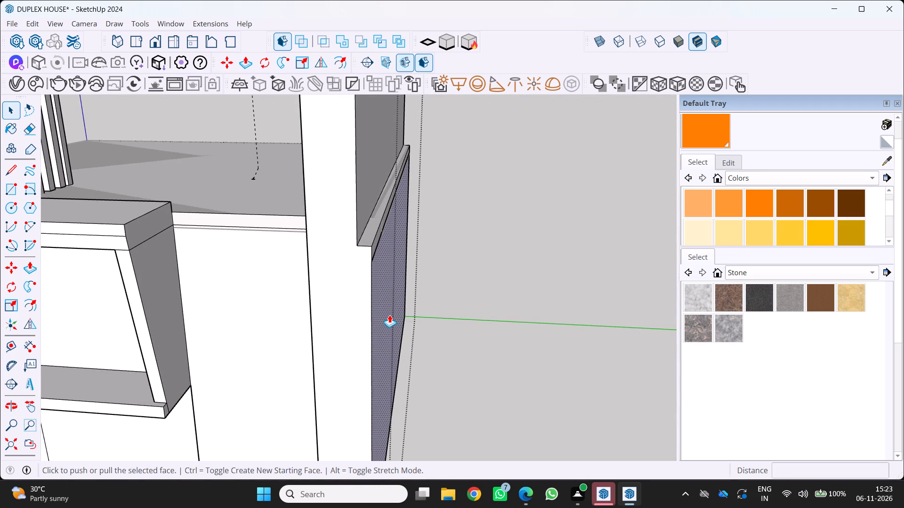
{"action": "key", "text": "p"}
{"action": "left_click_drag", "start_coordinate": [386, 314], "coordinate": [378, 310]}
Push the narrow projecting strip face above the lower outer face inward about 0.73' with Push/Pull.
{"action": "scroll", "coordinate": [384, 283], "scroll_direction": "up", "scroll_amount": 3}
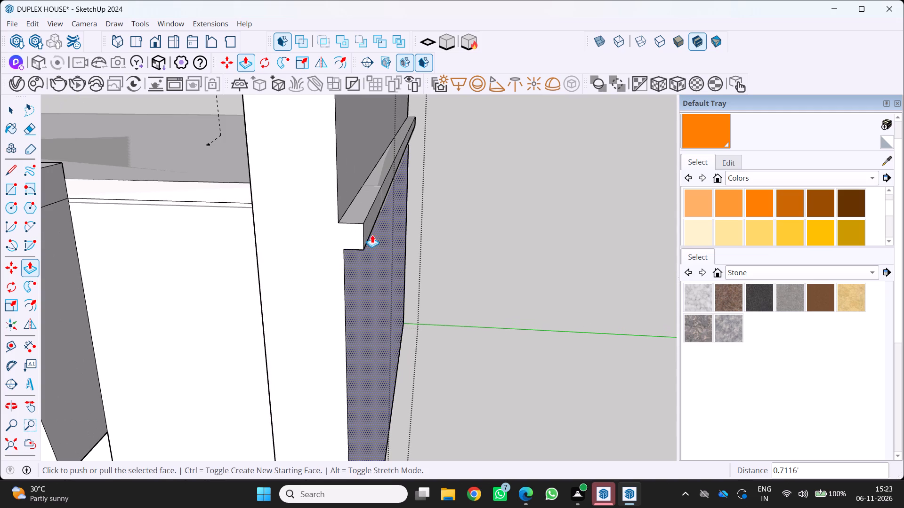
{"action": "key", "text": "space"}
{"action": "double_click", "coordinate": [366, 229]}
{"action": "left_click", "coordinate": [366, 229]}
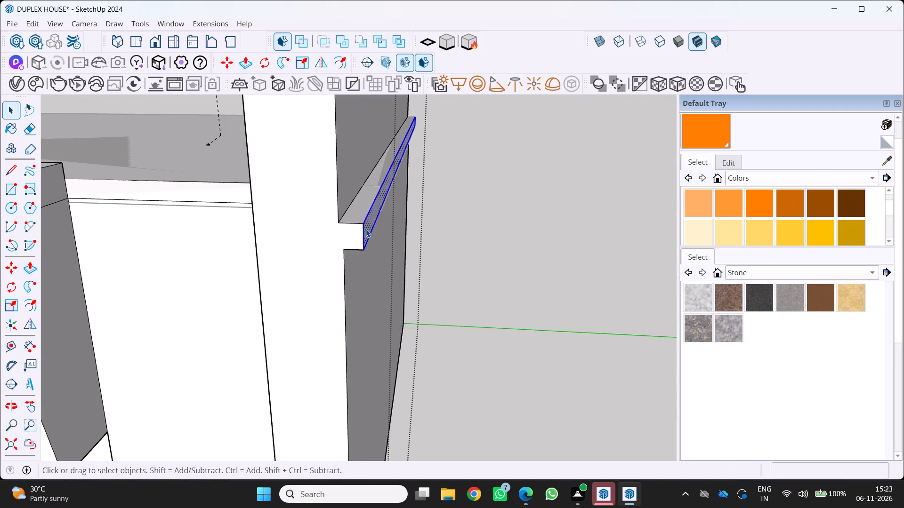
{"action": "left_click", "coordinate": [369, 232]}
{"action": "left_click", "coordinate": [370, 231]}
{"action": "left_click", "coordinate": [370, 231]}
{"action": "left_click", "coordinate": [364, 228]}
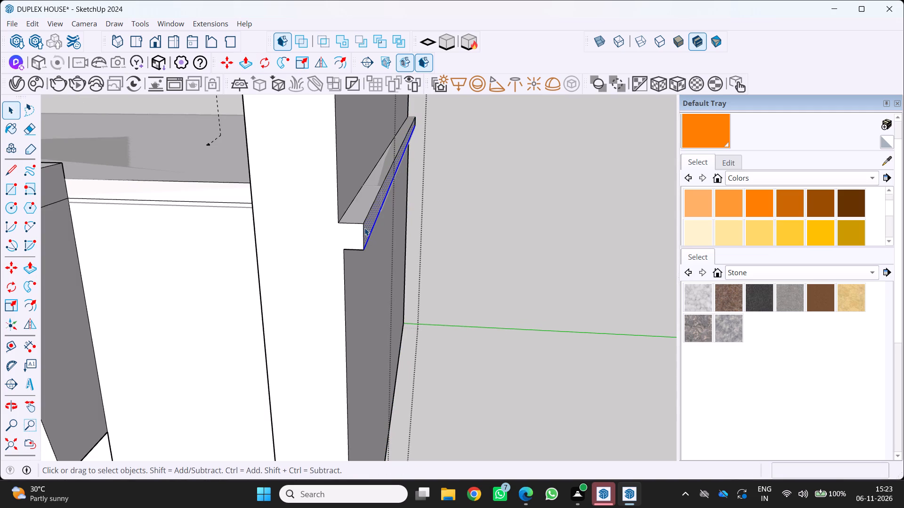
{"action": "left_click", "coordinate": [366, 228]}
{"action": "double_click", "coordinate": [369, 230]}
{"action": "key", "text": "p"}
{"action": "left_click_drag", "start_coordinate": [371, 225], "coordinate": [349, 222]}
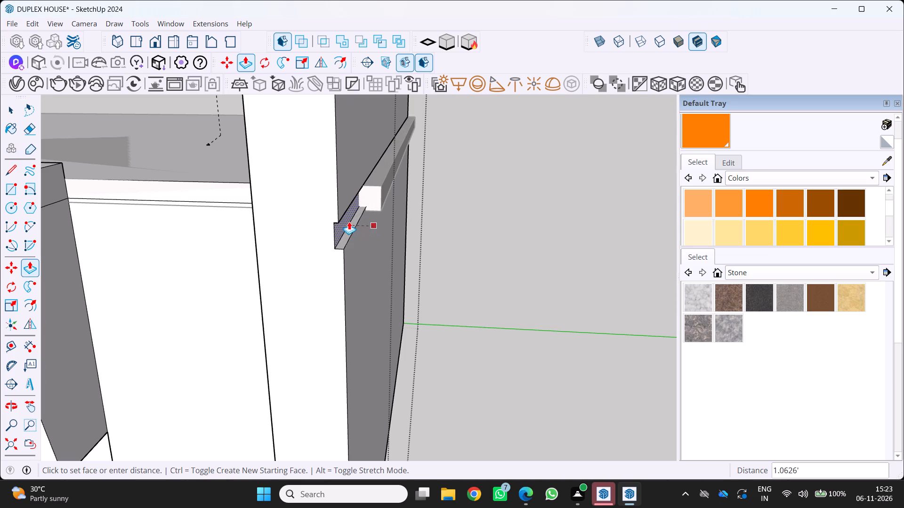
{"action": "left_click_drag", "start_coordinate": [349, 222], "coordinate": [361, 226]}
Examine the pushed-in strip and the beam still projecting along the tall wall's outer side.
{"action": "scroll", "coordinate": [342, 241], "scroll_direction": "up", "scroll_amount": 4}
{"action": "middle_click_drag", "start_coordinate": [322, 226], "coordinate": [308, 222]}
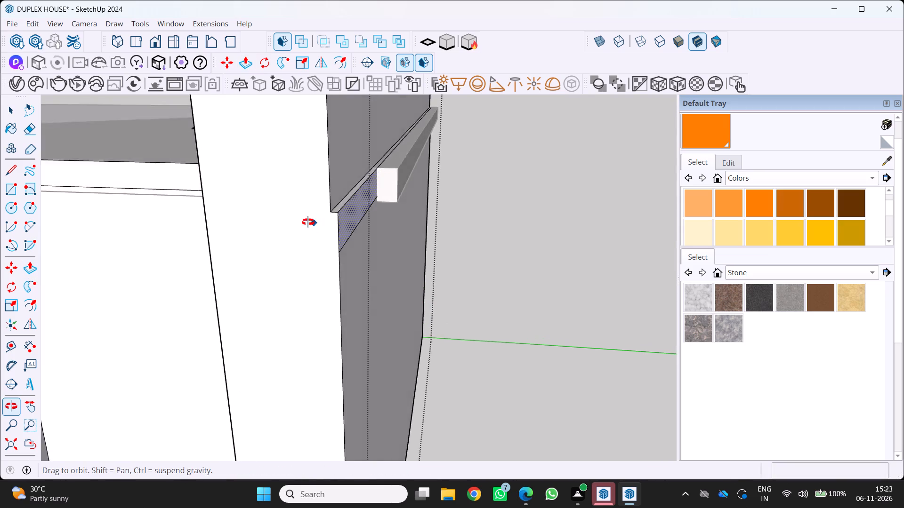
{"action": "middle_click_drag", "start_coordinate": [308, 222], "coordinate": [302, 226]}
{"action": "scroll", "coordinate": [317, 210], "scroll_direction": "up", "scroll_amount": 4}
{"action": "middle_click_drag", "start_coordinate": [330, 199], "coordinate": [235, 226]}
{"action": "scroll", "coordinate": [334, 200], "scroll_direction": "up", "scroll_amount": 1}
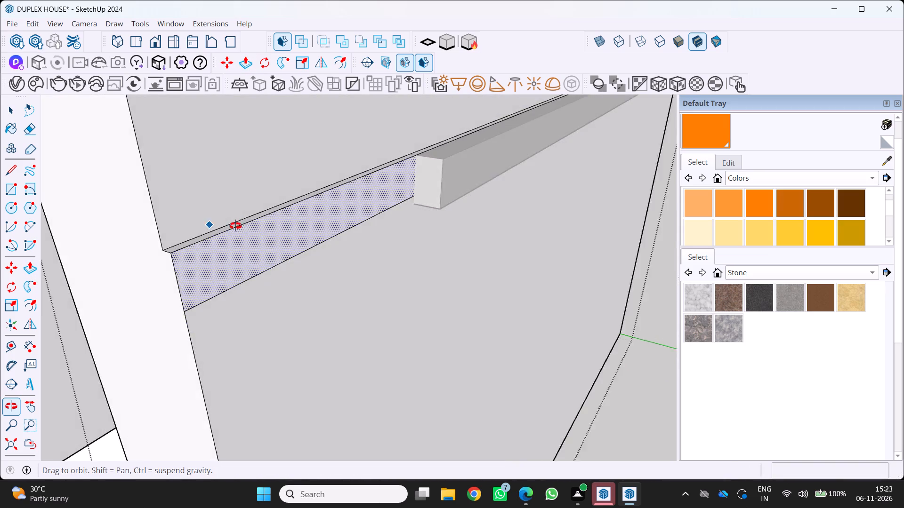
{"action": "middle_click_drag", "start_coordinate": [235, 226], "coordinate": [236, 226]}
{"action": "scroll", "coordinate": [364, 192], "scroll_direction": "down", "scroll_amount": 10}
{"action": "middle_click", "coordinate": [433, 196]}
{"action": "middle_click_drag", "start_coordinate": [432, 196], "coordinate": [303, 177]}
{"action": "scroll", "coordinate": [385, 184], "scroll_direction": "up", "scroll_amount": 1}
{"action": "middle_click", "coordinate": [305, 178]}
{"action": "scroll", "coordinate": [312, 181], "scroll_direction": "down", "scroll_amount": 9}
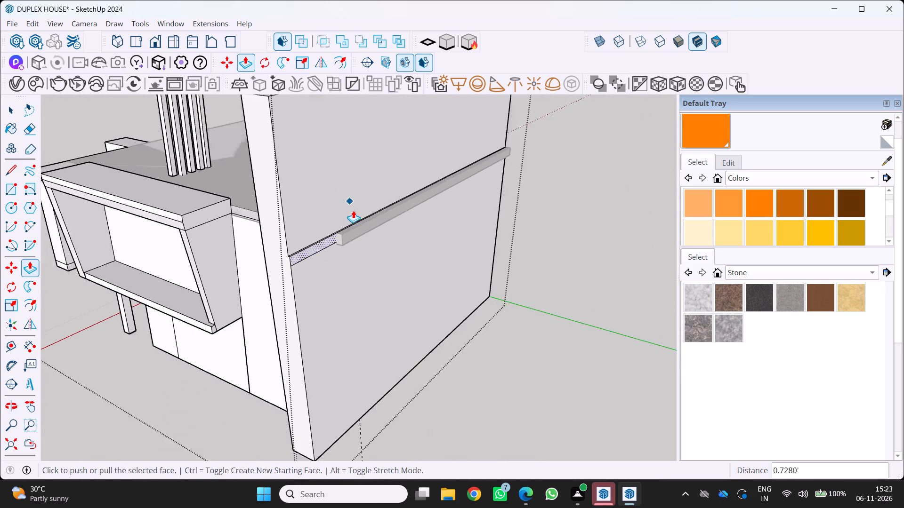
{"action": "middle_click_drag", "start_coordinate": [365, 207], "coordinate": [310, 141]}
{"action": "scroll", "coordinate": [351, 188], "scroll_direction": "up", "scroll_amount": 1}
{"action": "scroll", "coordinate": [324, 143], "scroll_direction": "up", "scroll_amount": 4}
{"action": "middle_click_drag", "start_coordinate": [304, 135], "coordinate": [373, 184]}
{"action": "middle_click", "coordinate": [373, 184]}
{"action": "scroll", "coordinate": [334, 212], "scroll_direction": "up", "scroll_amount": 4}
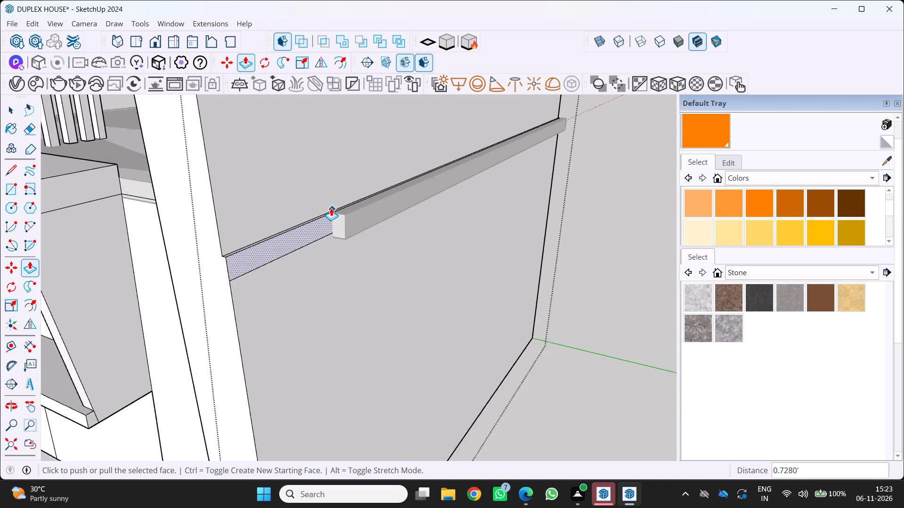
{"action": "middle_click_drag", "start_coordinate": [331, 228], "coordinate": [336, 235]}
{"action": "middle_click_drag", "start_coordinate": [337, 237], "coordinate": [375, 232]}
{"action": "middle_click", "coordinate": [375, 232]}
{"action": "middle_click", "coordinate": [374, 232]}
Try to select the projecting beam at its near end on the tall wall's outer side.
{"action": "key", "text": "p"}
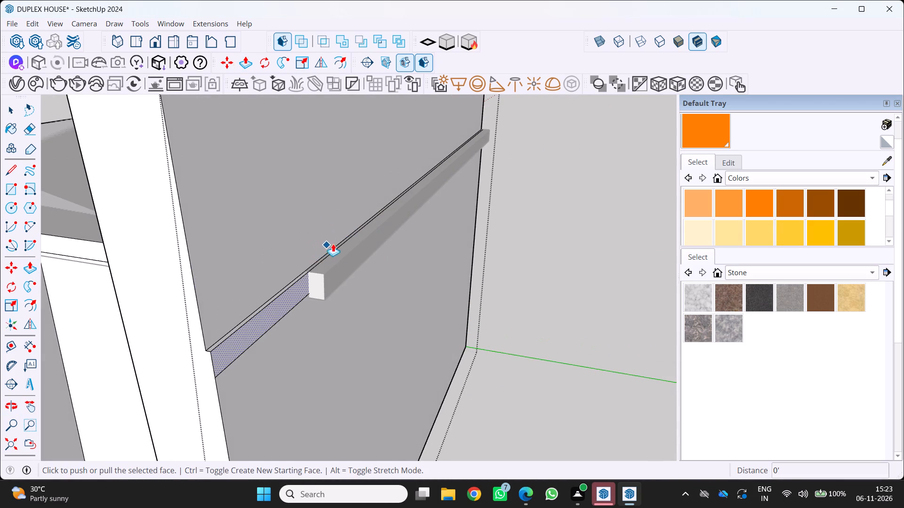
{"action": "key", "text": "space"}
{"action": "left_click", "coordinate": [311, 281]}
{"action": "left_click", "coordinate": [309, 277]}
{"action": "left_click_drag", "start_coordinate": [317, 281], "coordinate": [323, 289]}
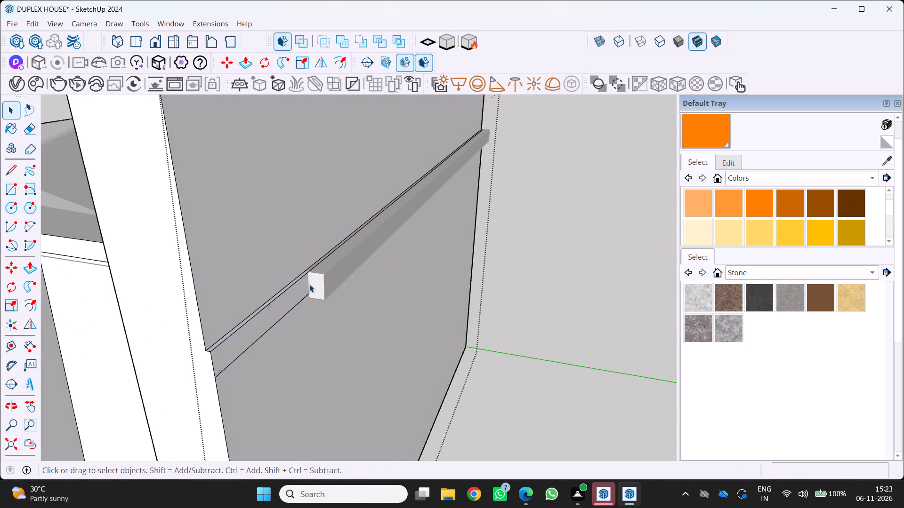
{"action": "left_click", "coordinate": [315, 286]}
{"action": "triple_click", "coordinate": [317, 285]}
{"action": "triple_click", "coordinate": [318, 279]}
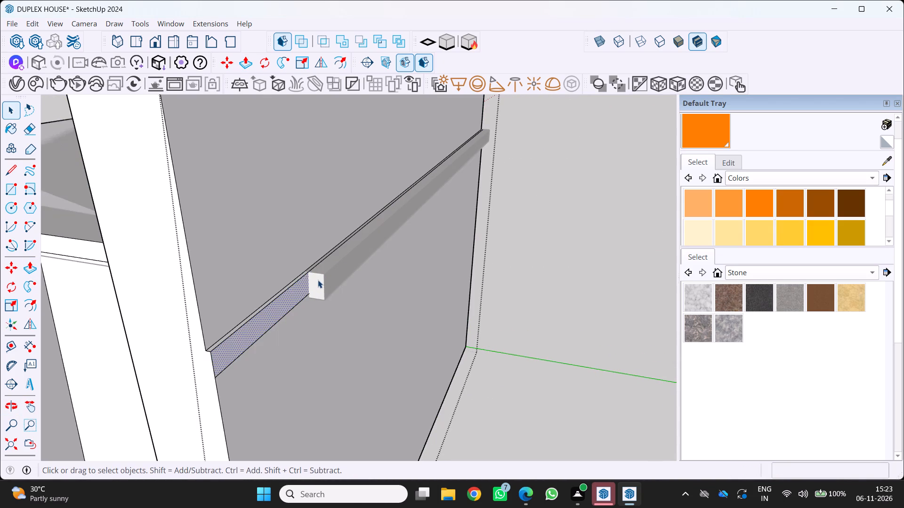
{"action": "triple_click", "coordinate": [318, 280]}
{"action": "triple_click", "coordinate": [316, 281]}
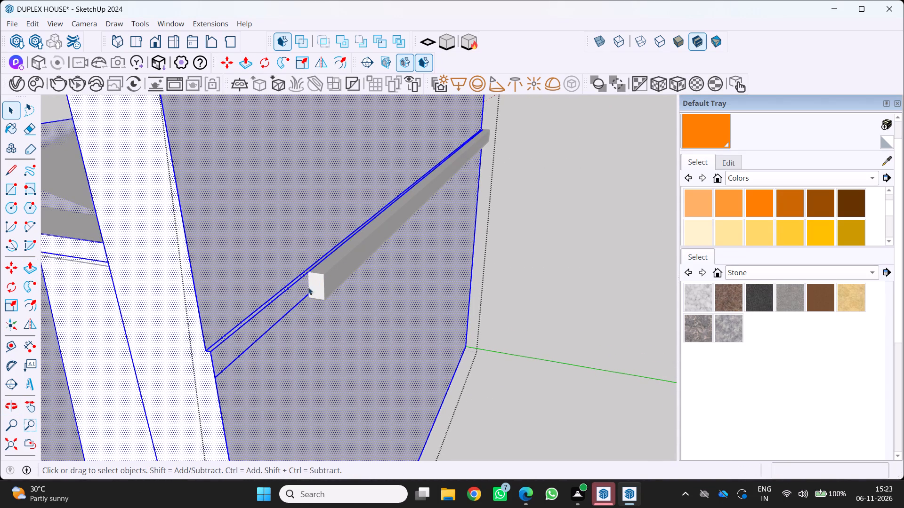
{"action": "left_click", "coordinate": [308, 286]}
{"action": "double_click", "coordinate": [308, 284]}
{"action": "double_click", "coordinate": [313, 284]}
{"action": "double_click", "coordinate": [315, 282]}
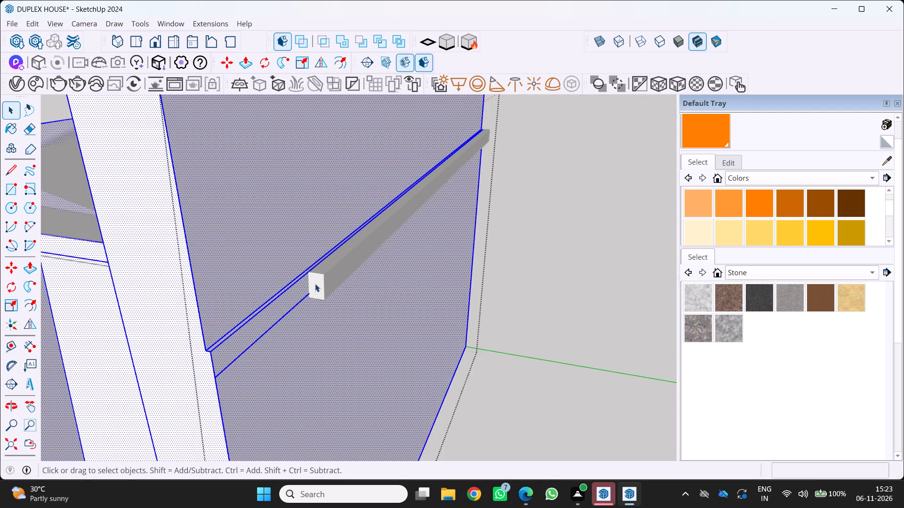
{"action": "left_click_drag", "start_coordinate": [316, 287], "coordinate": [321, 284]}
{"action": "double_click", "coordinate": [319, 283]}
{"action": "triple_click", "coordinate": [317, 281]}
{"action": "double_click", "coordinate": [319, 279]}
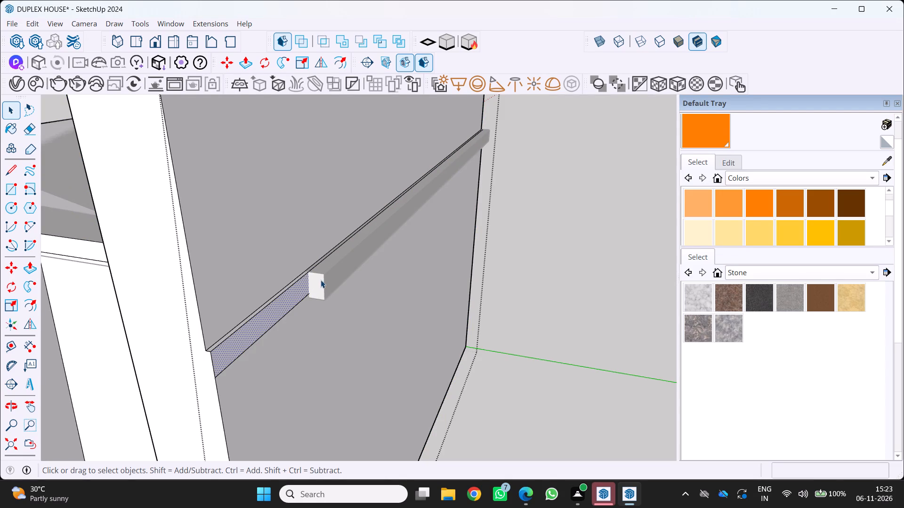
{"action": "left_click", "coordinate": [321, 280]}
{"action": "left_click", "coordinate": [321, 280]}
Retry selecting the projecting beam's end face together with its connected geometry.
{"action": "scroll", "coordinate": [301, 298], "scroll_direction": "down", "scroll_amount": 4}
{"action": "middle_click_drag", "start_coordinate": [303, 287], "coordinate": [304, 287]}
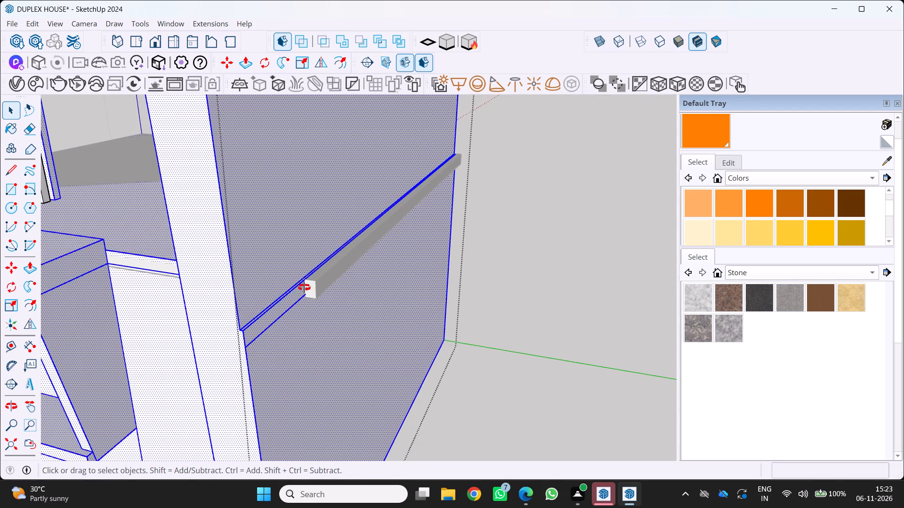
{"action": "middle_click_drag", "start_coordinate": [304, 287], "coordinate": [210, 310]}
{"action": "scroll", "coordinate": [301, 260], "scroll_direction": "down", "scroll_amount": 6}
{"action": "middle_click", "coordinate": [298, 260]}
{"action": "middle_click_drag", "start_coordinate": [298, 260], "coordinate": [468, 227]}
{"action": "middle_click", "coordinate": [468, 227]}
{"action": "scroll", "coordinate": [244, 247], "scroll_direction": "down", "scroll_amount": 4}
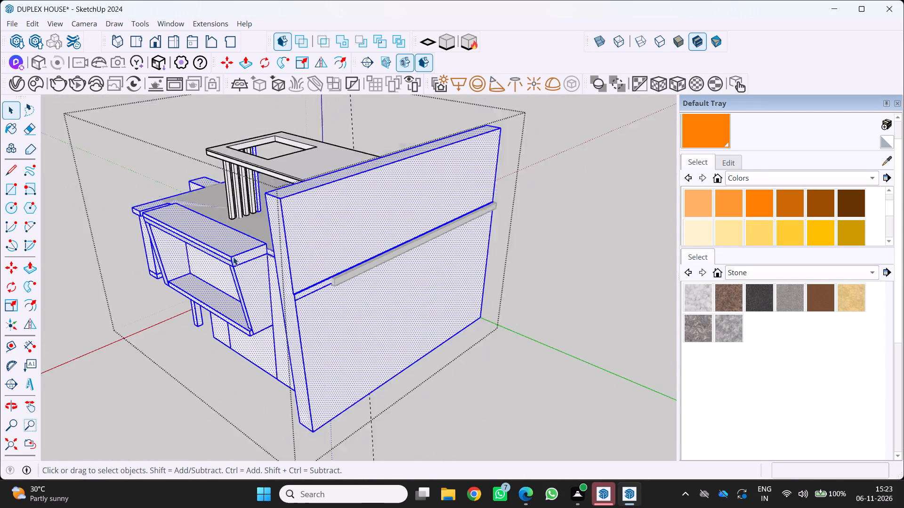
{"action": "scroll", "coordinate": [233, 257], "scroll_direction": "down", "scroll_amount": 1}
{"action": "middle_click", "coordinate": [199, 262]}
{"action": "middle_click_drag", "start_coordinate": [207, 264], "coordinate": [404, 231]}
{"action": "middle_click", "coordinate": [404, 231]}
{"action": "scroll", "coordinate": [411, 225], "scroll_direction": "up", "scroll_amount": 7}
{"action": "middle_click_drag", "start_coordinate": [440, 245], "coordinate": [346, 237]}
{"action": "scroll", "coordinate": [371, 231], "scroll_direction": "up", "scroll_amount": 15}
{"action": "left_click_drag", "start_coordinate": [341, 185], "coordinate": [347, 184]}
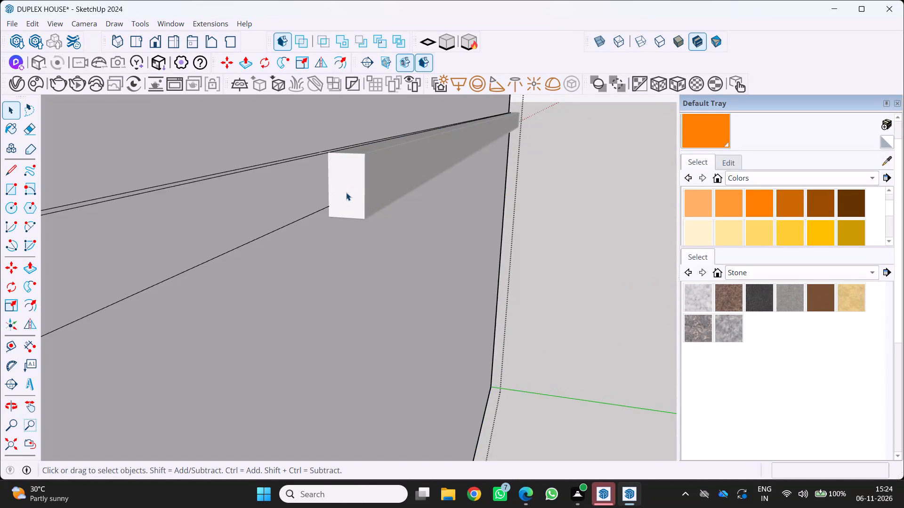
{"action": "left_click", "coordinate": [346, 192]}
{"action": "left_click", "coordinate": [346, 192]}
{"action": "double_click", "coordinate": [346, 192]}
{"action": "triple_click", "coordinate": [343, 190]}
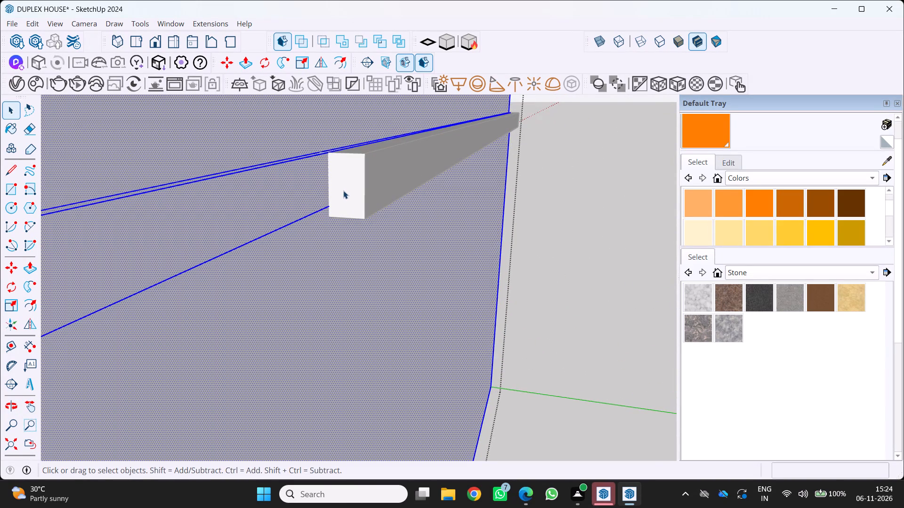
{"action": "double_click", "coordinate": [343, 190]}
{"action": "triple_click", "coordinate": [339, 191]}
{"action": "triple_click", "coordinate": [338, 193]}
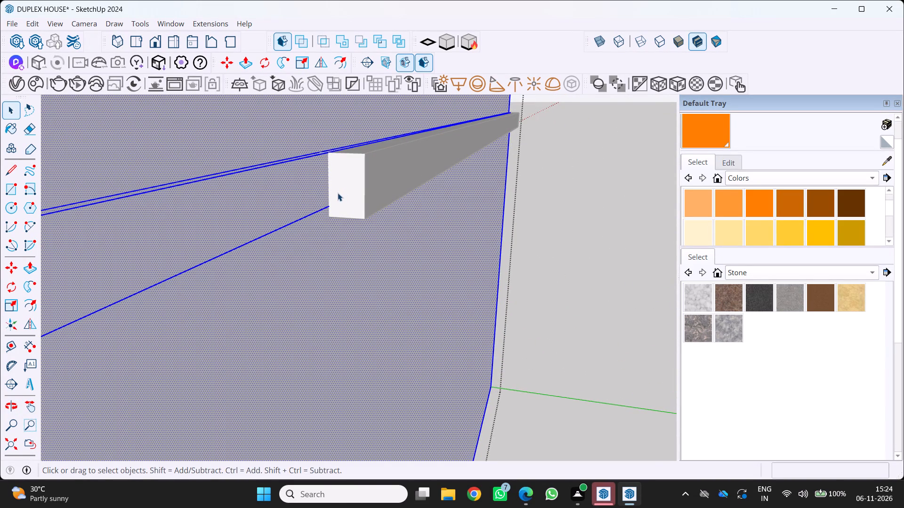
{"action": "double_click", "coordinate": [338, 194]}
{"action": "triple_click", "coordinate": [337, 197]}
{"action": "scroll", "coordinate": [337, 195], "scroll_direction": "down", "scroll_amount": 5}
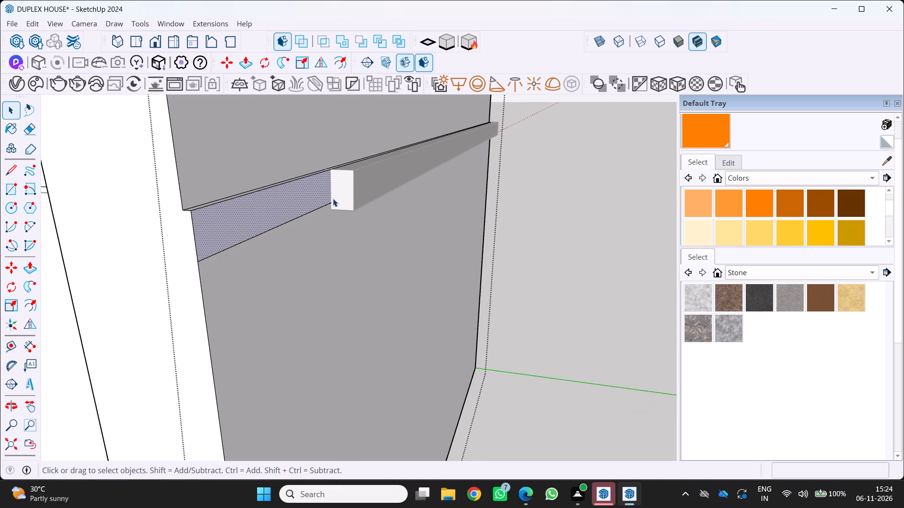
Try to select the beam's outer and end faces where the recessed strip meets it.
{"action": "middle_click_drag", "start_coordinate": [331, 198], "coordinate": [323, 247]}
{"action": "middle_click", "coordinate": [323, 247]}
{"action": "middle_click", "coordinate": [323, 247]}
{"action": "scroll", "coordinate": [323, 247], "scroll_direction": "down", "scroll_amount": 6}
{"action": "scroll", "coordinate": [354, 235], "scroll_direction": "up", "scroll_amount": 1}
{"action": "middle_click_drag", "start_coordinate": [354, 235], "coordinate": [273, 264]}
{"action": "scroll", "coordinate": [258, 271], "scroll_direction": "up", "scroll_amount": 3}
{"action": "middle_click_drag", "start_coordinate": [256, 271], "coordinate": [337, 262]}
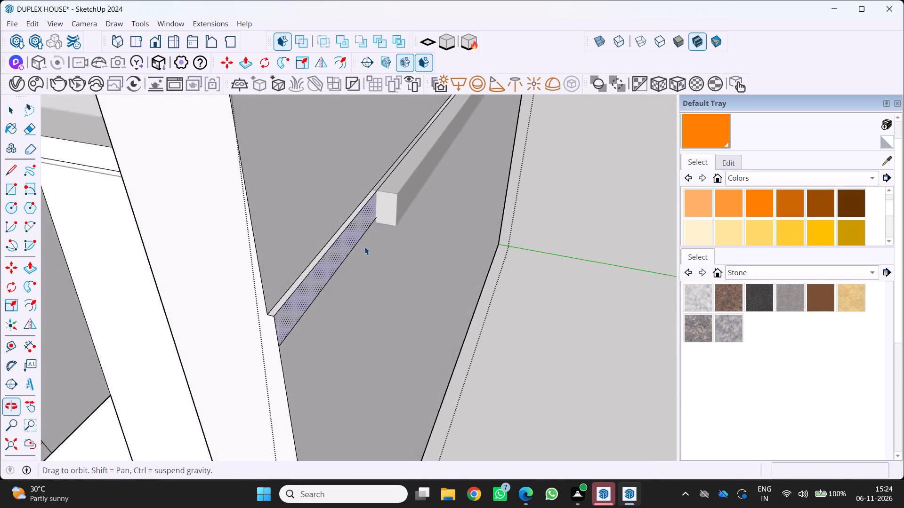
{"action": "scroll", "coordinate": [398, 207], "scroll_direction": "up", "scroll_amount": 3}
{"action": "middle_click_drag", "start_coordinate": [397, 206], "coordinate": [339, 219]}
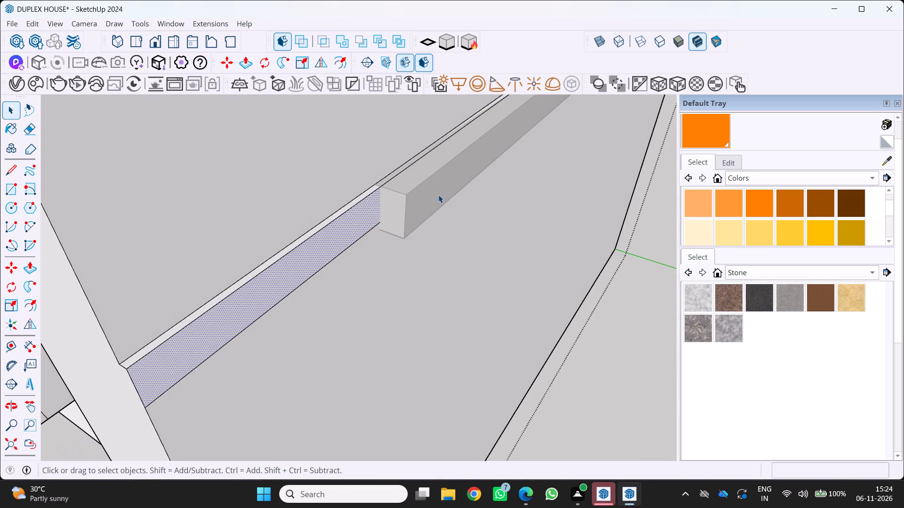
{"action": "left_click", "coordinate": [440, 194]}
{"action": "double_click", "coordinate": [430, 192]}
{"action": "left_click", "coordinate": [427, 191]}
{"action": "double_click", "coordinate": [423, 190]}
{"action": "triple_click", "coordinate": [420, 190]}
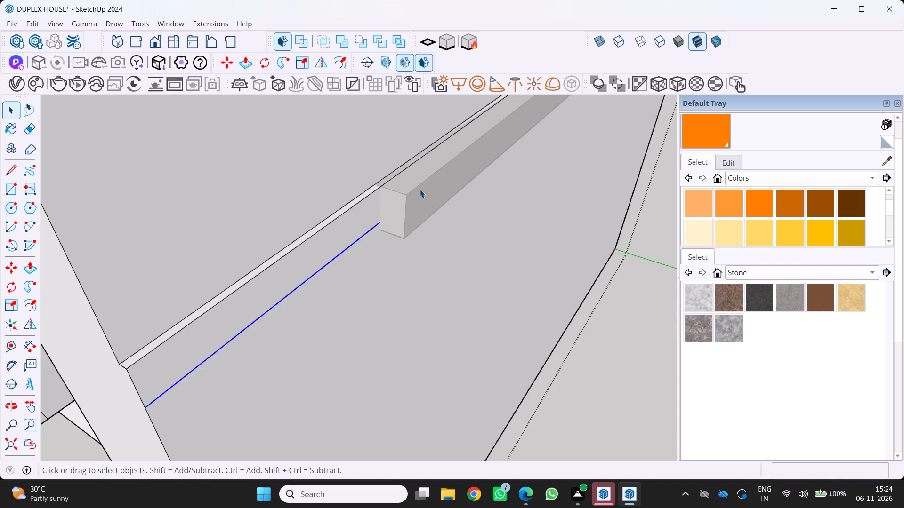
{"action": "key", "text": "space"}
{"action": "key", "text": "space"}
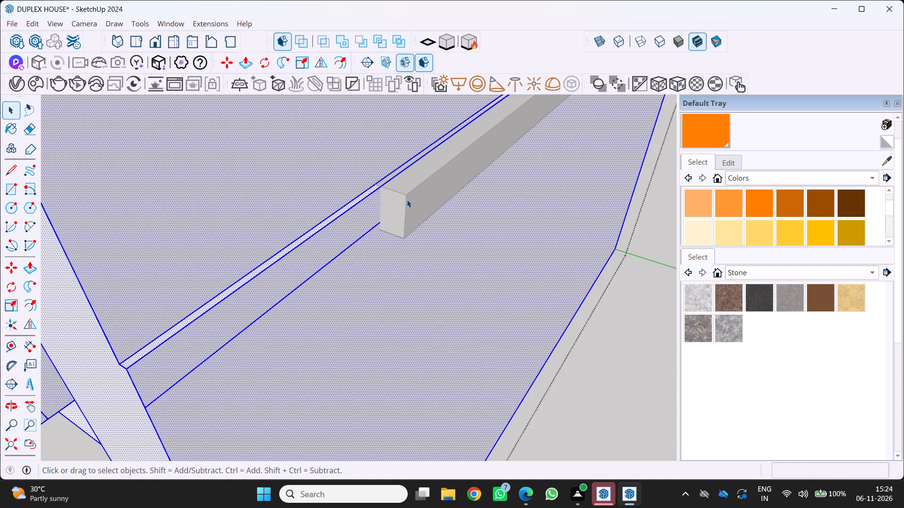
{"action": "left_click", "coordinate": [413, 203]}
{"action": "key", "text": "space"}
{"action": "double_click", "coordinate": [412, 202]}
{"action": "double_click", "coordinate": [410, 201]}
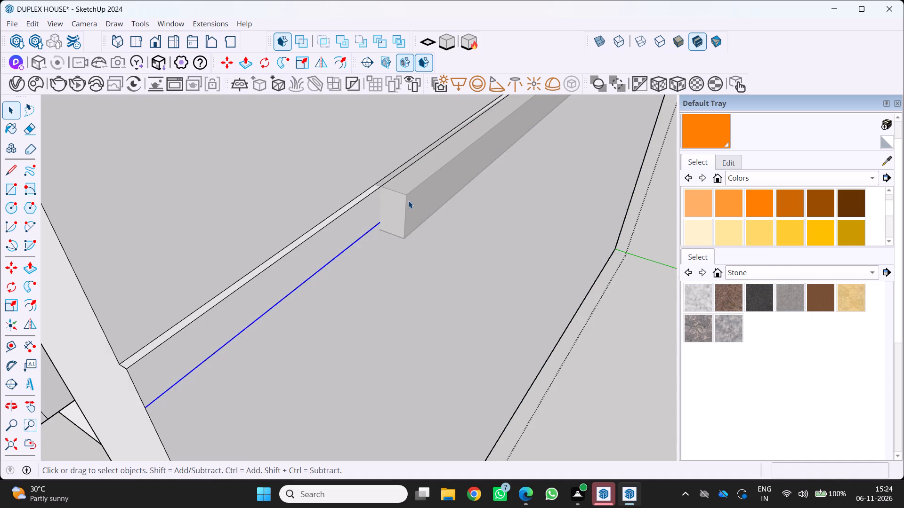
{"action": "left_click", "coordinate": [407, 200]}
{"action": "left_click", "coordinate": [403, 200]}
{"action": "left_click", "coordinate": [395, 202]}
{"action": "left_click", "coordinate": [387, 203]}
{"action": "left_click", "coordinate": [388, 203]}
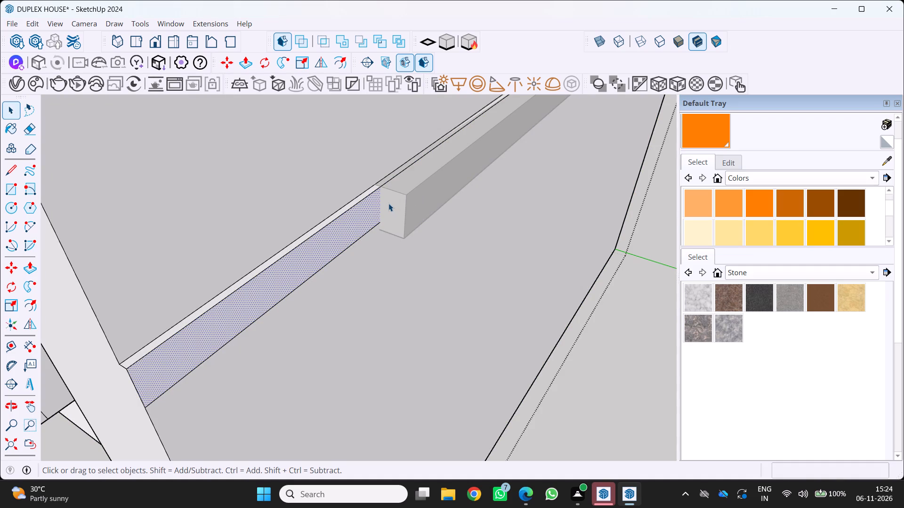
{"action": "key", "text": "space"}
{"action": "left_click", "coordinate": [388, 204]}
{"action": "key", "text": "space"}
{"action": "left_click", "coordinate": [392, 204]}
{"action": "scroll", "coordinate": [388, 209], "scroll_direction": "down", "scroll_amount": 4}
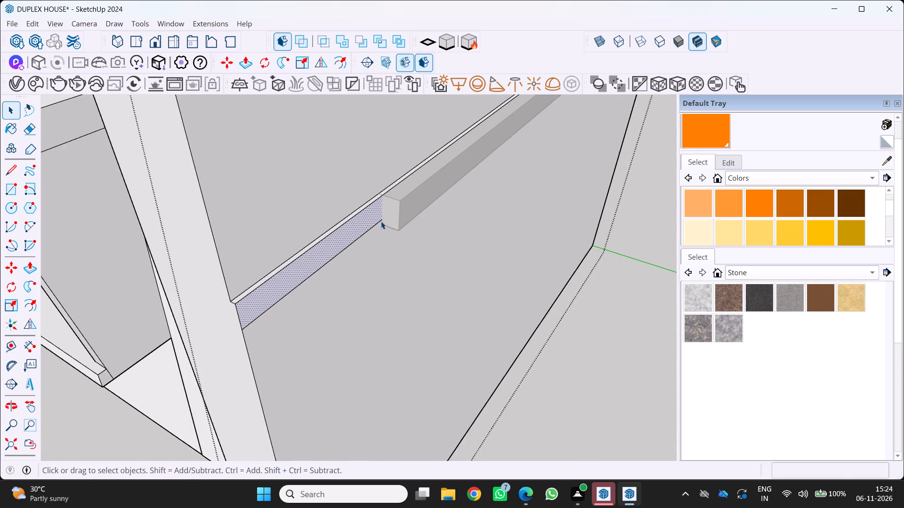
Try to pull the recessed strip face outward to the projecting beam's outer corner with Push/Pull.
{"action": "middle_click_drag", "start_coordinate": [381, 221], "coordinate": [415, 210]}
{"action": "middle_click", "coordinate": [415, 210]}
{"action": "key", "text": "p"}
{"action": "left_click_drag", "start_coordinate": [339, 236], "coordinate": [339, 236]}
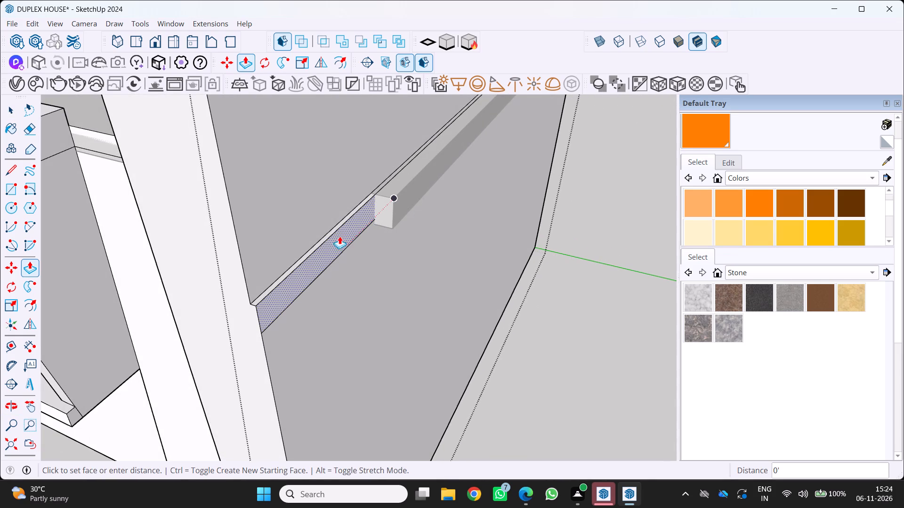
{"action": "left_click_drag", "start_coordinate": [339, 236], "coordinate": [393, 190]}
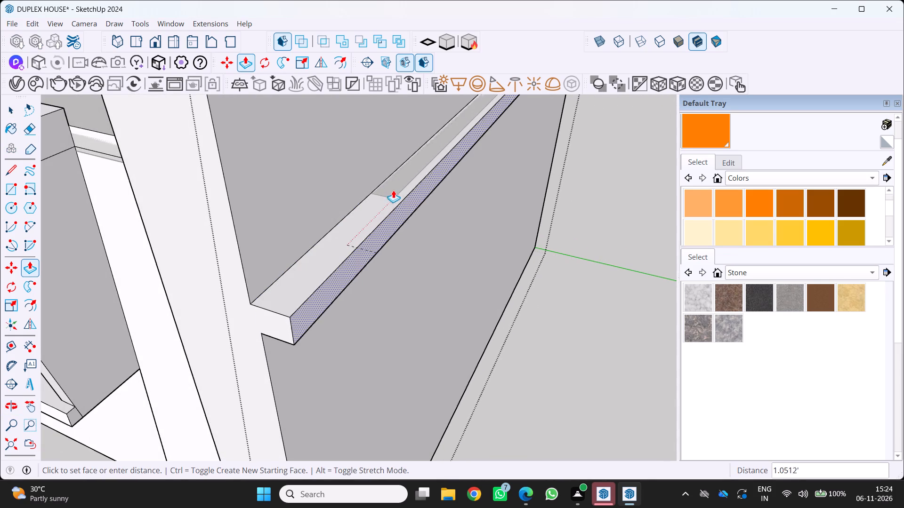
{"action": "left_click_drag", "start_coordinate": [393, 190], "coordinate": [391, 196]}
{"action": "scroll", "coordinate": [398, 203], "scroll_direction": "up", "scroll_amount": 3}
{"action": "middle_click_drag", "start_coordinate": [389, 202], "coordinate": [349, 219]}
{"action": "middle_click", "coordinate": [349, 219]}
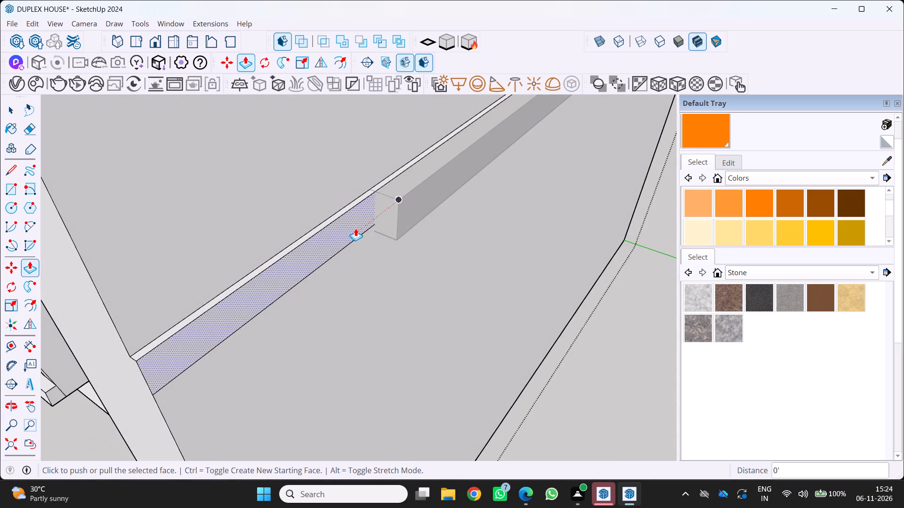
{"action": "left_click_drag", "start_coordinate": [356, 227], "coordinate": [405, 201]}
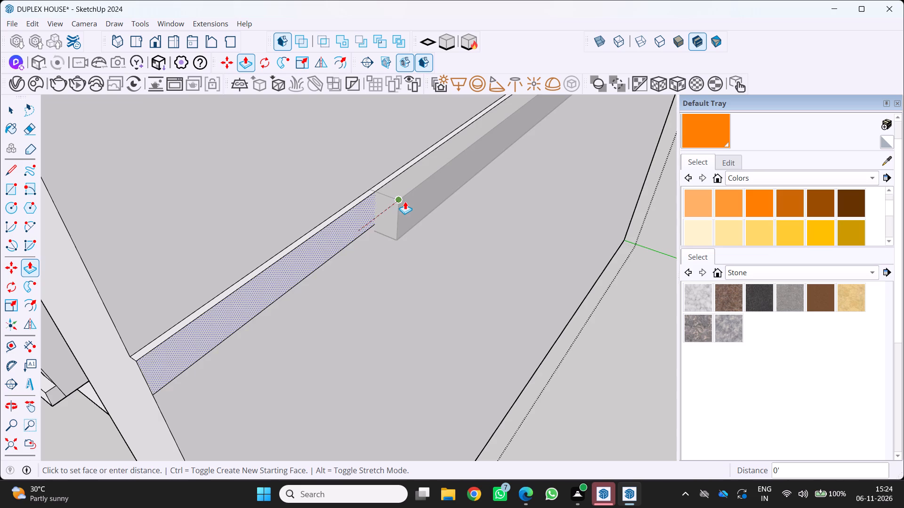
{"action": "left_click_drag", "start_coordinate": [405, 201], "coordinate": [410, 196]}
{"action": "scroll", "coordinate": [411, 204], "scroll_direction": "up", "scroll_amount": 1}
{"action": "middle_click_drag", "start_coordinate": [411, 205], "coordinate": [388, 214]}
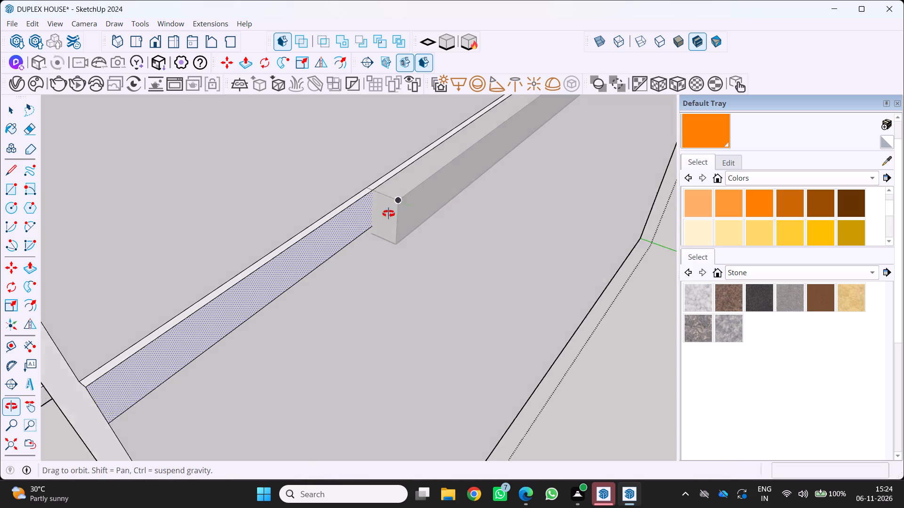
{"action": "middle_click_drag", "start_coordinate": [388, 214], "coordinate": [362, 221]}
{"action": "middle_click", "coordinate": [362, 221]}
Pull the recessed strip face beside the beam outward about 0.63' with Push/Pull.
{"action": "left_click", "coordinate": [341, 220]}
{"action": "left_click_drag", "start_coordinate": [340, 221], "coordinate": [376, 231]}
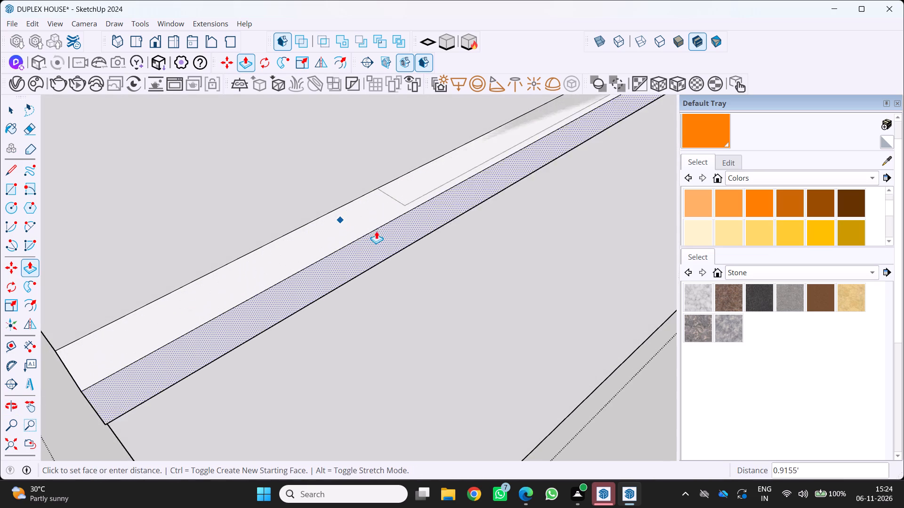
{"action": "left_click_drag", "start_coordinate": [376, 231], "coordinate": [370, 219]}
Pull the strip's outer face a further 0.13' or so with Push/Pull, flush with the beam's outer face.
{"action": "scroll", "coordinate": [374, 246], "scroll_direction": "up", "scroll_amount": 1}
{"action": "middle_click", "coordinate": [374, 246]}
{"action": "middle_click_drag", "start_coordinate": [374, 245], "coordinate": [465, 183]}
{"action": "middle_click_drag", "start_coordinate": [463, 185], "coordinate": [451, 193]}
{"action": "scroll", "coordinate": [463, 185], "scroll_direction": "down", "scroll_amount": 11}
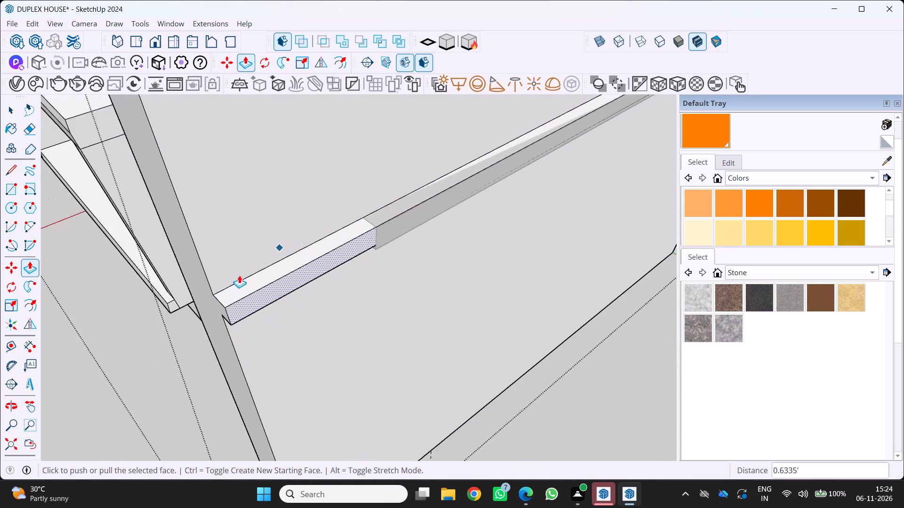
{"action": "scroll", "coordinate": [239, 275], "scroll_direction": "down", "scroll_amount": 2}
{"action": "middle_click_drag", "start_coordinate": [238, 279], "coordinate": [395, 167]}
{"action": "scroll", "coordinate": [298, 282], "scroll_direction": "up", "scroll_amount": 4}
{"action": "middle_click_drag", "start_coordinate": [261, 293], "coordinate": [299, 209]}
{"action": "scroll", "coordinate": [306, 208], "scroll_direction": "up", "scroll_amount": 5}
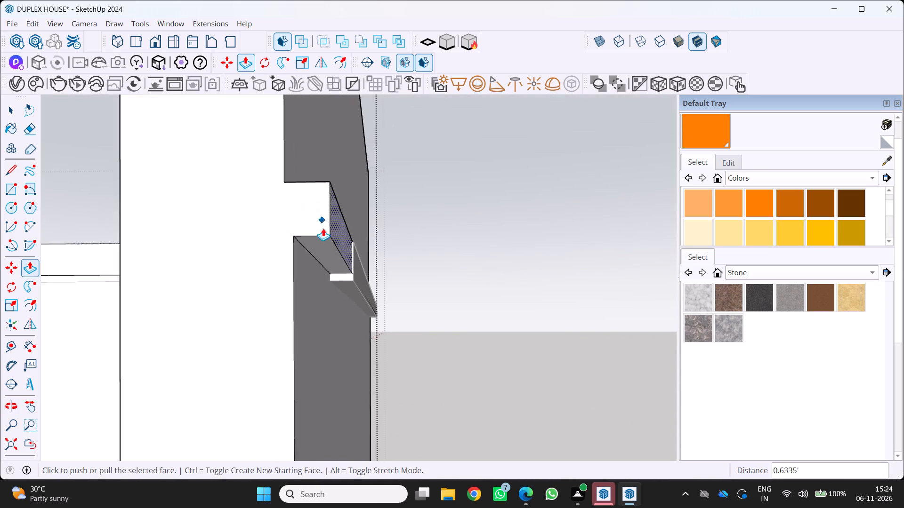
{"action": "scroll", "coordinate": [309, 276], "scroll_direction": "up", "scroll_amount": 7}
{"action": "left_click", "coordinate": [335, 235]}
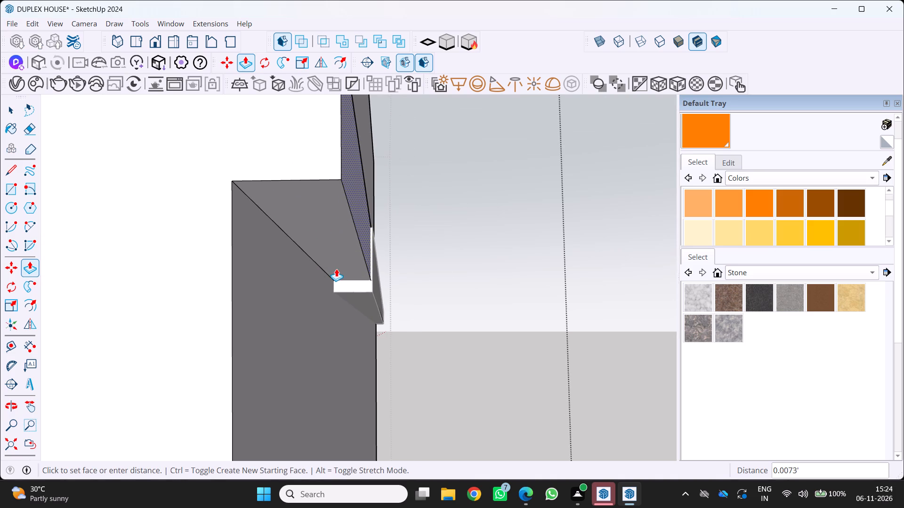
{"action": "left_click", "coordinate": [336, 269]}
{"action": "scroll", "coordinate": [327, 278], "scroll_direction": "down", "scroll_amount": 19}
{"action": "middle_click", "coordinate": [308, 265]}
{"action": "middle_click_drag", "start_coordinate": [270, 272], "coordinate": [262, 349]}
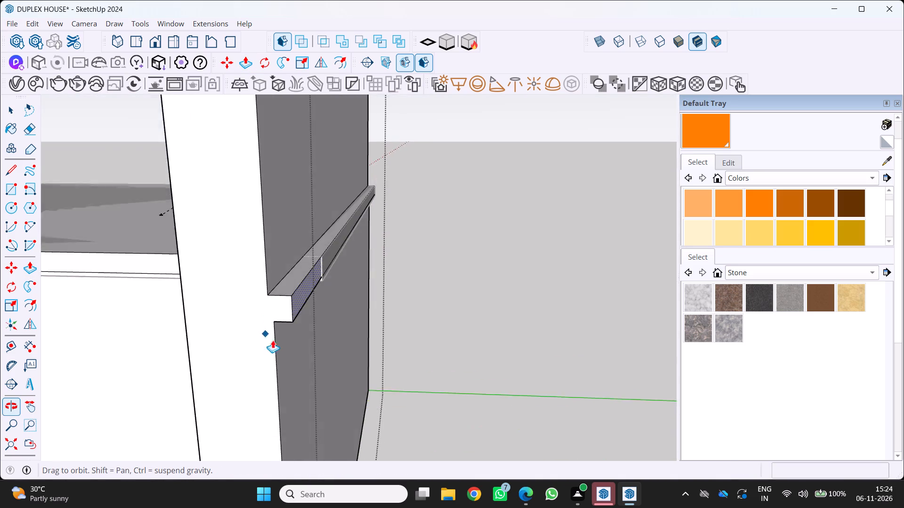
{"action": "scroll", "coordinate": [290, 268], "scroll_direction": "up", "scroll_amount": 4}
{"action": "left_click_drag", "start_coordinate": [294, 293], "coordinate": [299, 300]}
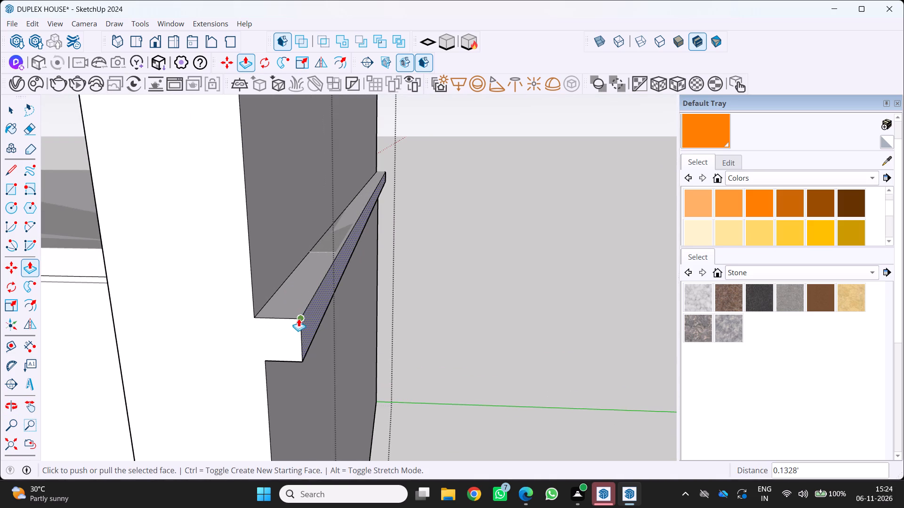
{"action": "key", "text": "grave"}
{"action": "key", "text": "Escape"}
{"action": "key", "text": "Escape"}
{"action": "key", "text": "Escape"}
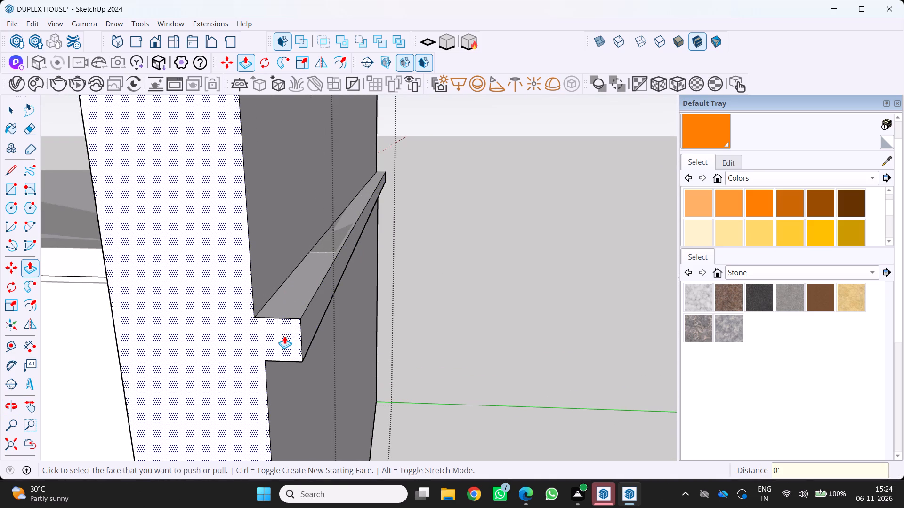
Draw a line about 1.02' long between the ledge's inner corners, separating its end face from the tall wall's edge face.
{"action": "key", "text": "l"}
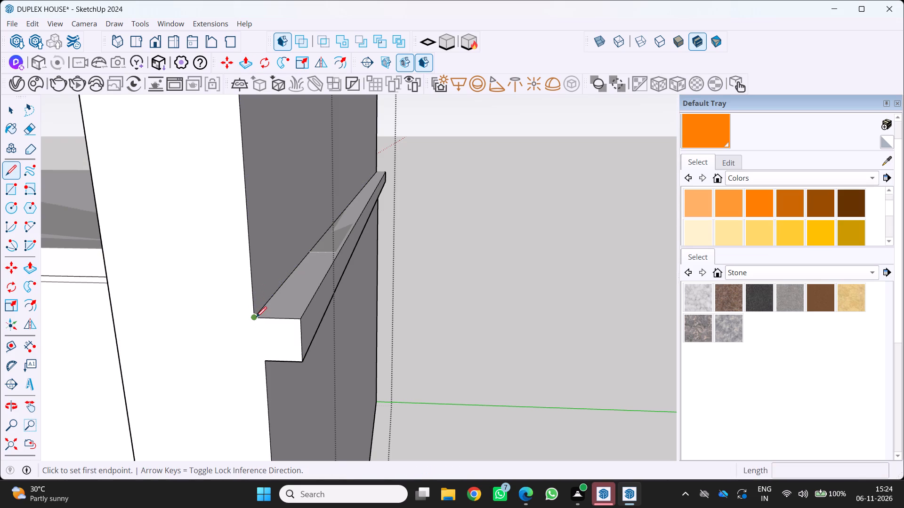
{"action": "left_click", "coordinate": [256, 317]}
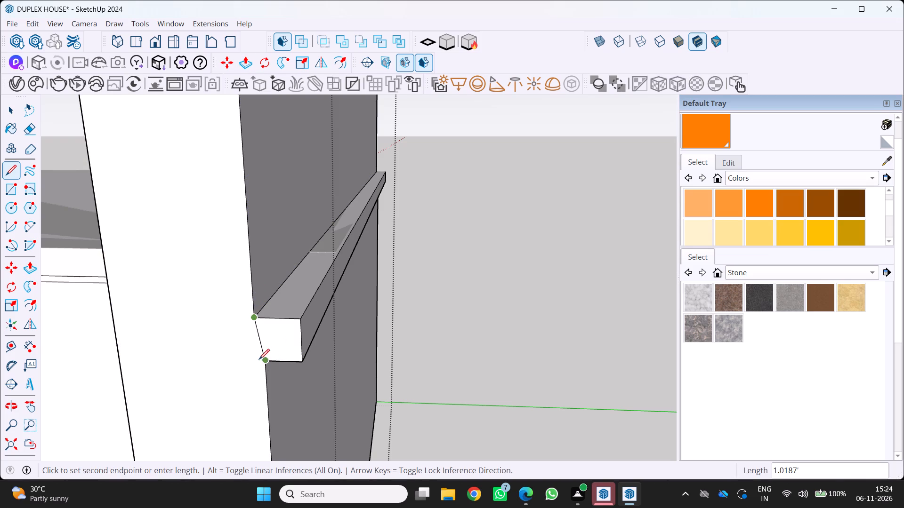
{"action": "scroll", "coordinate": [261, 360], "scroll_direction": "up", "scroll_amount": 7}
{"action": "left_click", "coordinate": [266, 364]}
{"action": "key", "text": "space"}
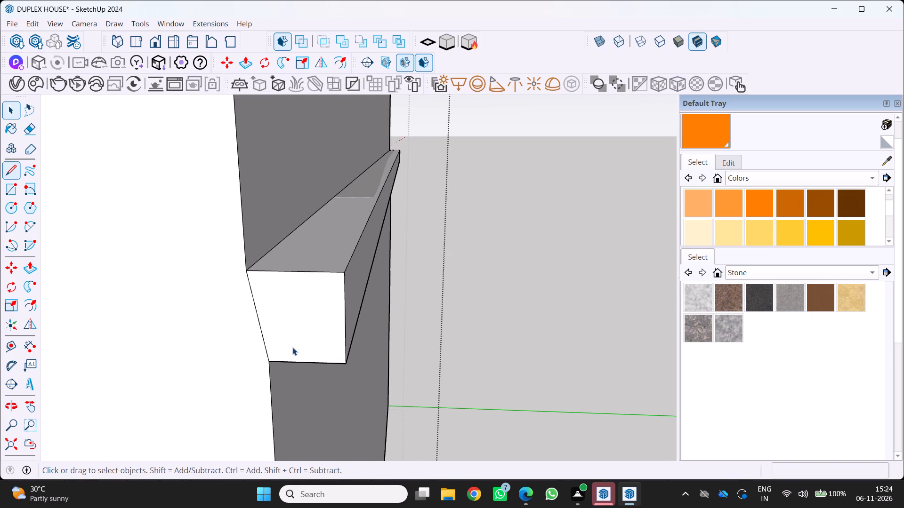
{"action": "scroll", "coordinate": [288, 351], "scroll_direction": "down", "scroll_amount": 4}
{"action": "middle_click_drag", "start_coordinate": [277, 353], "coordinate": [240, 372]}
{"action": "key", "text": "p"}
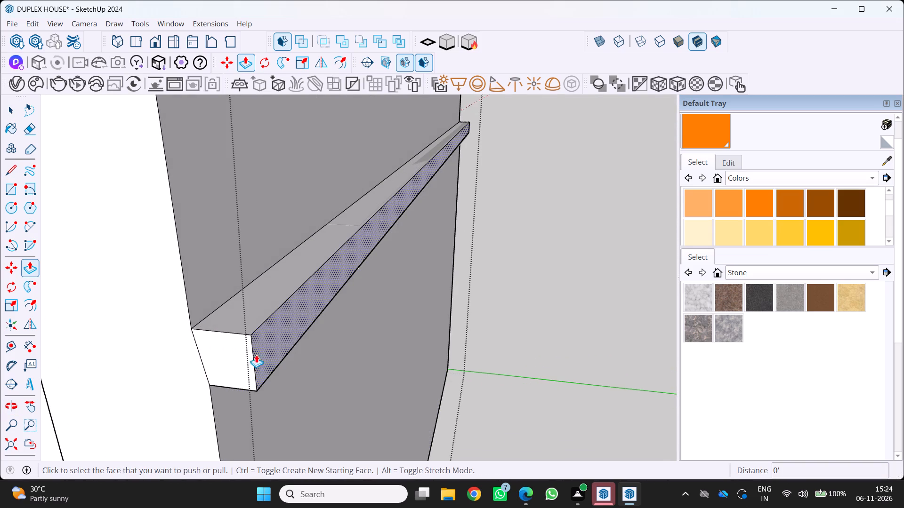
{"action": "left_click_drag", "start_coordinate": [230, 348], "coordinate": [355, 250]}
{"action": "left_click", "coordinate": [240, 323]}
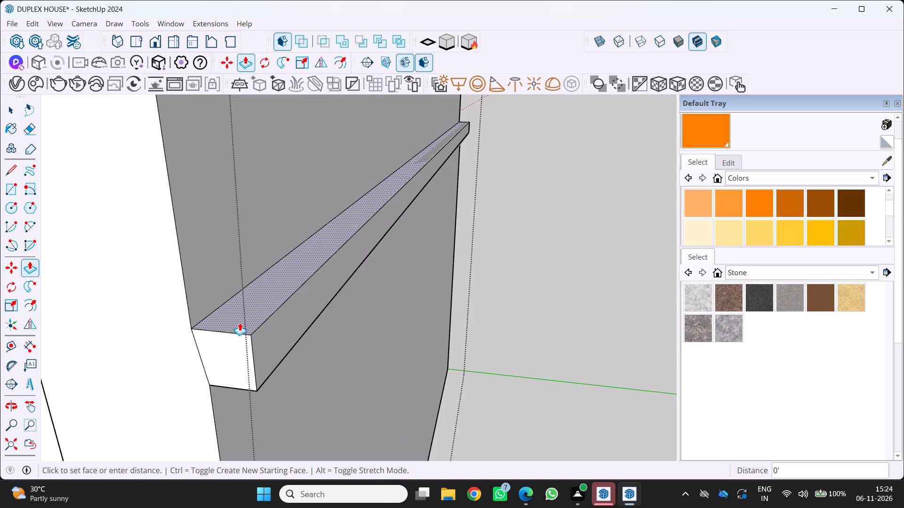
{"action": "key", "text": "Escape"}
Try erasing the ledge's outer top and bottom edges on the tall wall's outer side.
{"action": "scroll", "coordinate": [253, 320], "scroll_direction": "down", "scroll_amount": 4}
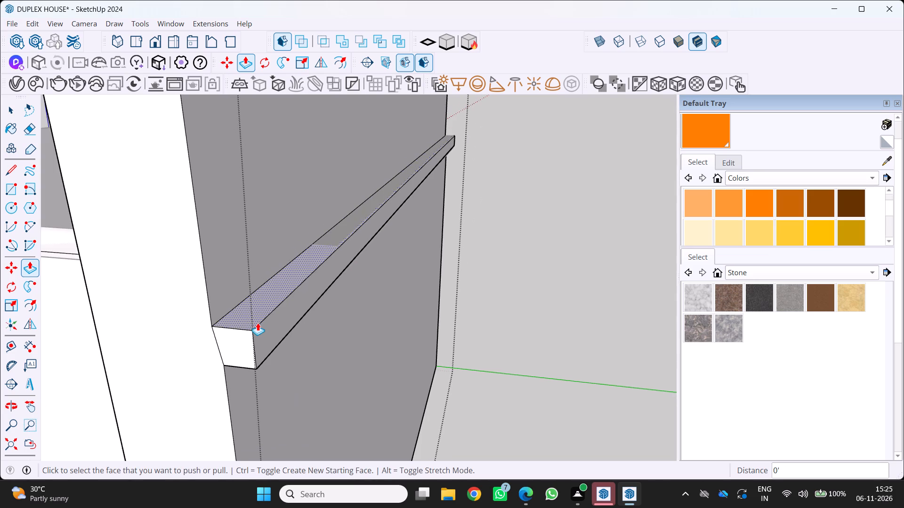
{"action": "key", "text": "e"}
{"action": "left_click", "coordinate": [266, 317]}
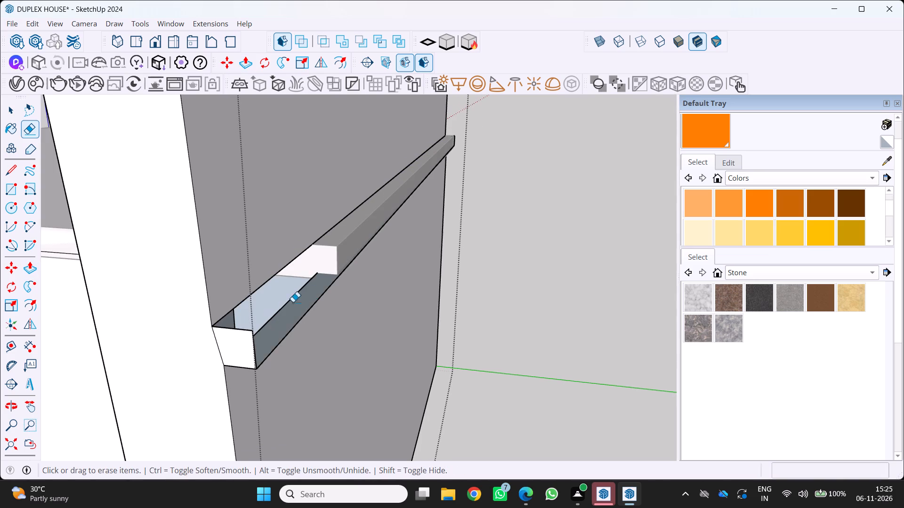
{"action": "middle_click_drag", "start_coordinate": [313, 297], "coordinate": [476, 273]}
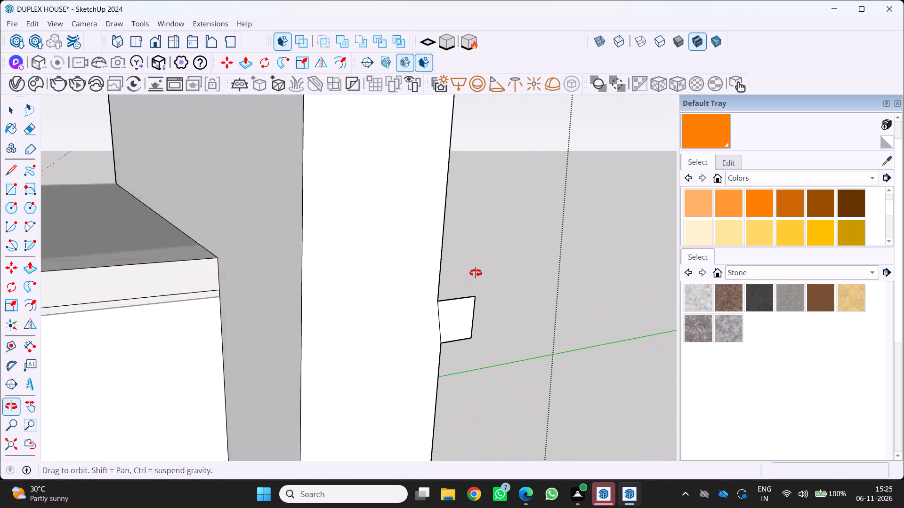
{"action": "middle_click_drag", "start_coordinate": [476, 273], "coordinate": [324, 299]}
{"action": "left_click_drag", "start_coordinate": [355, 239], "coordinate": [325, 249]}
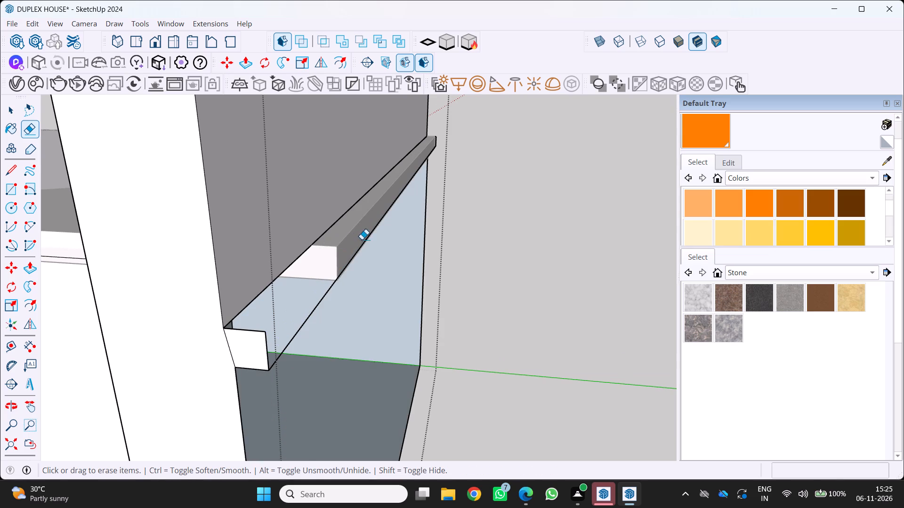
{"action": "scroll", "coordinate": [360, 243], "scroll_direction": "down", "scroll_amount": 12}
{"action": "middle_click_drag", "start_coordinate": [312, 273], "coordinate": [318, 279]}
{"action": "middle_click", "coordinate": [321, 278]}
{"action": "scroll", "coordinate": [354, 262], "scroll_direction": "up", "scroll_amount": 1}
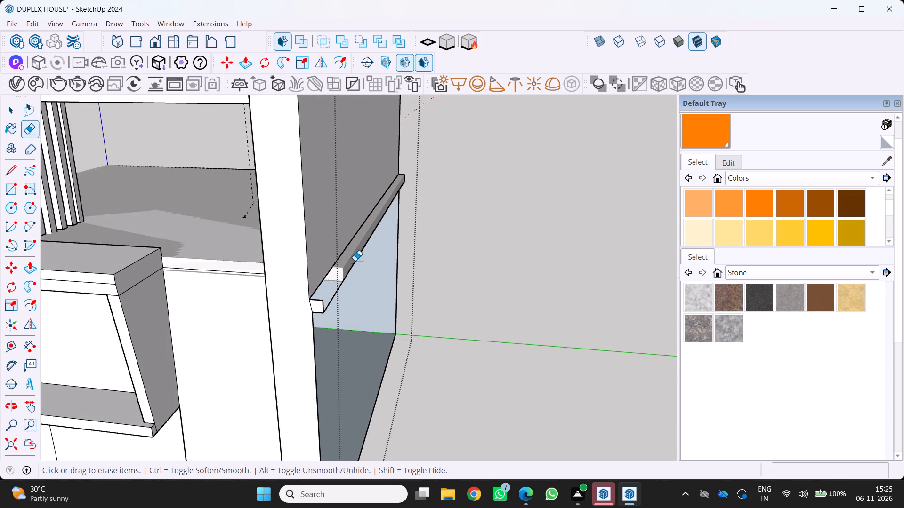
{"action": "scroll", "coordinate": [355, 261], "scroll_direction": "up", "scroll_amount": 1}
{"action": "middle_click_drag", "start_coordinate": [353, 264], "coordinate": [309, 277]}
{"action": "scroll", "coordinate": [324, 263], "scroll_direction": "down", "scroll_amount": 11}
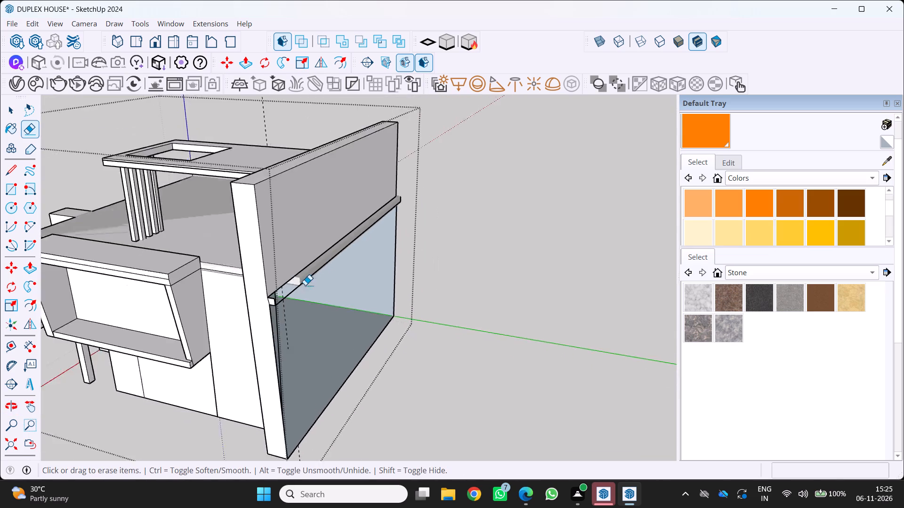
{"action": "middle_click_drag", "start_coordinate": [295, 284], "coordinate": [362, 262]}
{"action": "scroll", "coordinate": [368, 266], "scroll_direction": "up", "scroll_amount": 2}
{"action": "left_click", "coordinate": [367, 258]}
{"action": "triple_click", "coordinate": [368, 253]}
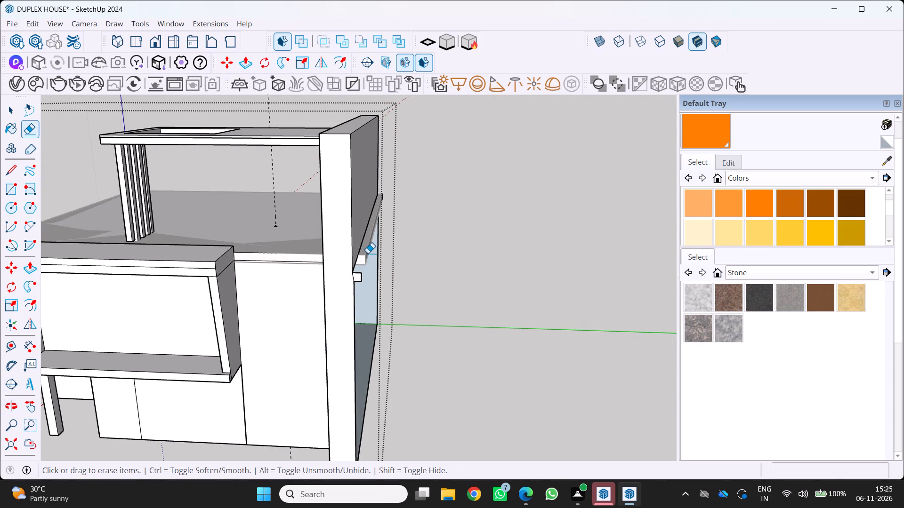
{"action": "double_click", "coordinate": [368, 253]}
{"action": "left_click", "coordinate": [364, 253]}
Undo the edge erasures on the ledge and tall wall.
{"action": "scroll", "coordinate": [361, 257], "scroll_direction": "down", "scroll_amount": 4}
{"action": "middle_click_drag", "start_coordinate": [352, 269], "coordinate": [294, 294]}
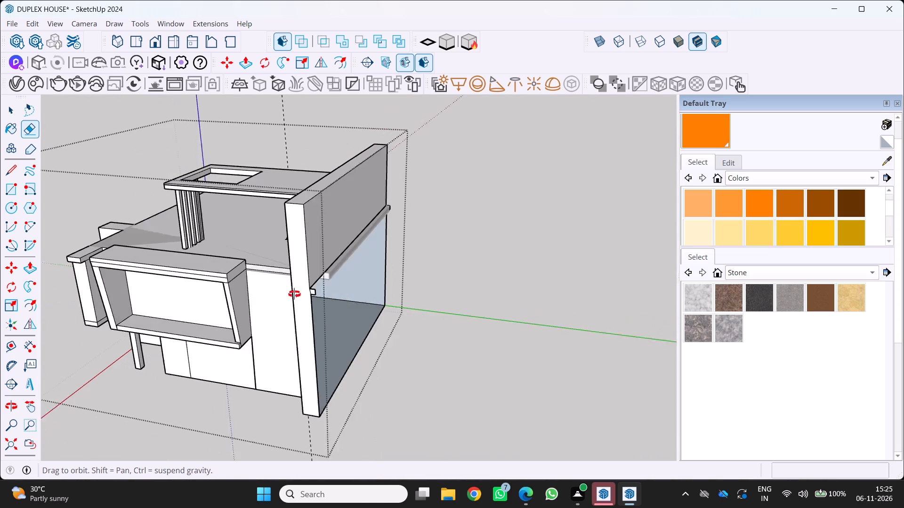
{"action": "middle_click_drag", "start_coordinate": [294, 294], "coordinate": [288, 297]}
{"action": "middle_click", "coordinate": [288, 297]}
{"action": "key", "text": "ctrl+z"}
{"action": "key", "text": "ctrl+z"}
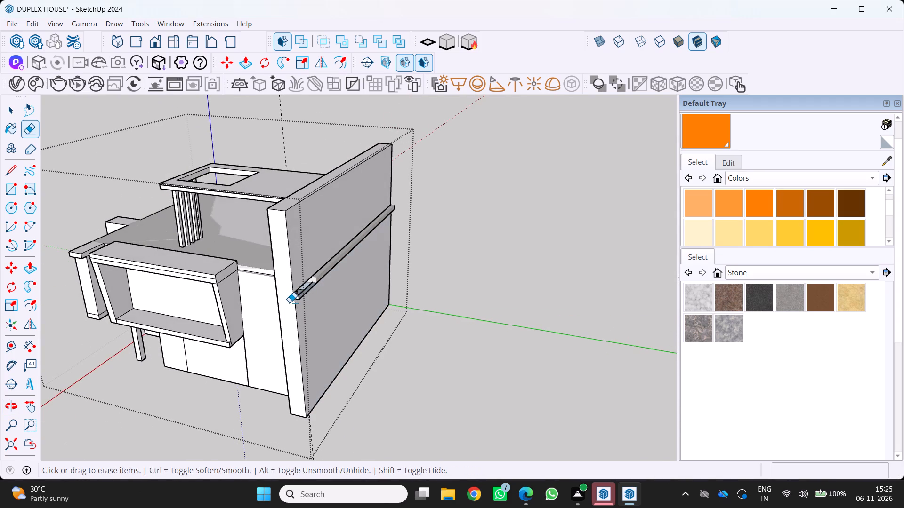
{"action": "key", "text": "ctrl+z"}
Draw a line between the inner corners of the ledge's back end, separating its end face from the tall wall's edge face.
{"action": "scroll", "coordinate": [284, 266], "scroll_direction": "up", "scroll_amount": 3}
{"action": "middle_click_drag", "start_coordinate": [288, 261], "coordinate": [383, 270]}
{"action": "scroll", "coordinate": [379, 282], "scroll_direction": "up", "scroll_amount": 1}
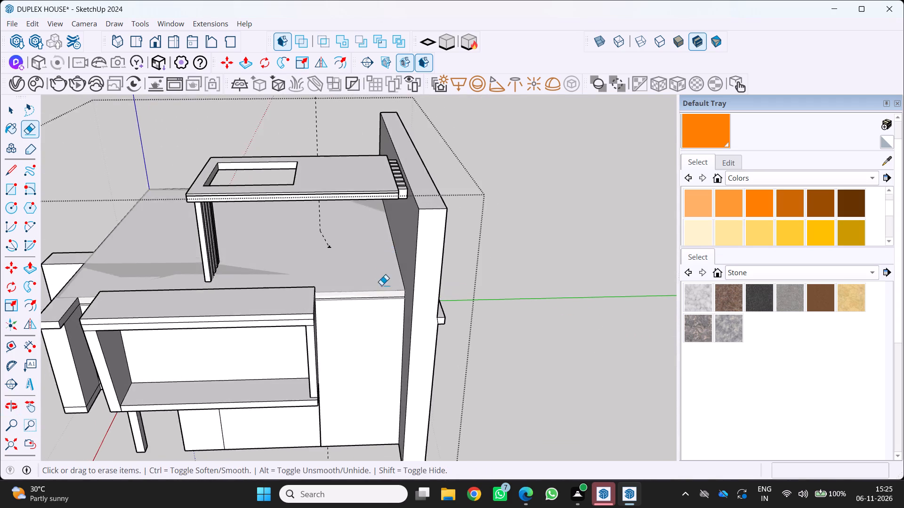
{"action": "scroll", "coordinate": [417, 325], "scroll_direction": "up", "scroll_amount": 3}
{"action": "middle_click_drag", "start_coordinate": [415, 319], "coordinate": [312, 294]}
{"action": "scroll", "coordinate": [329, 292], "scroll_direction": "up", "scroll_amount": 3}
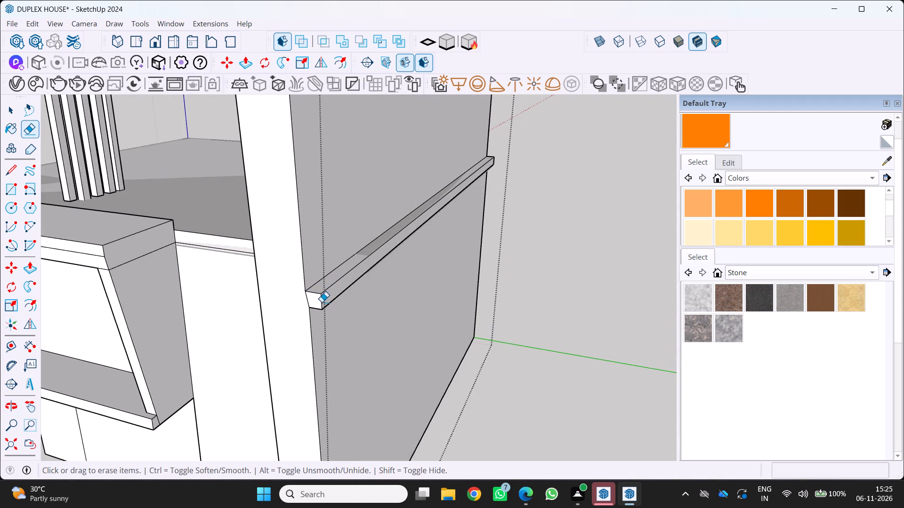
{"action": "scroll", "coordinate": [353, 285], "scroll_direction": "down", "scroll_amount": 1}
{"action": "middle_click_drag", "start_coordinate": [346, 301], "coordinate": [156, 337]}
{"action": "scroll", "coordinate": [305, 289], "scroll_direction": "down", "scroll_amount": 7}
{"action": "middle_click_drag", "start_coordinate": [387, 274], "coordinate": [344, 274]}
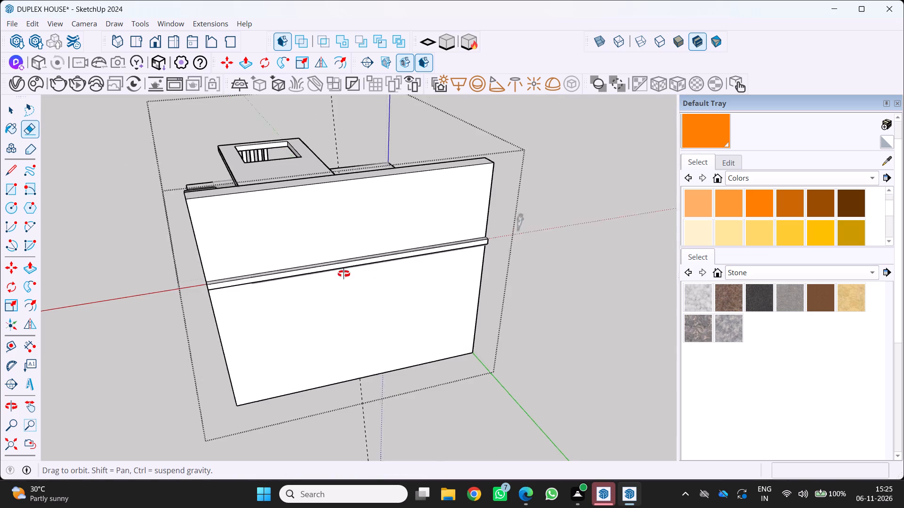
{"action": "middle_click_drag", "start_coordinate": [344, 274], "coordinate": [198, 273]}
{"action": "scroll", "coordinate": [319, 265], "scroll_direction": "up", "scroll_amount": 8}
{"action": "middle_click_drag", "start_coordinate": [373, 274], "coordinate": [292, 285]}
{"action": "scroll", "coordinate": [318, 288], "scroll_direction": "up", "scroll_amount": 3}
{"action": "middle_click_drag", "start_coordinate": [323, 286], "coordinate": [290, 294]}
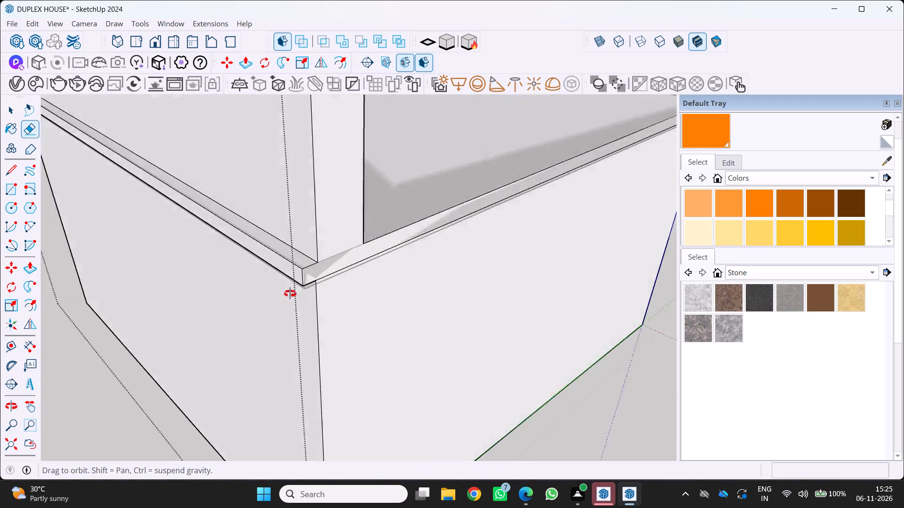
{"action": "middle_click_drag", "start_coordinate": [290, 294], "coordinate": [279, 295]}
{"action": "key", "text": "l"}
{"action": "left_click_drag", "start_coordinate": [322, 259], "coordinate": [318, 268]}
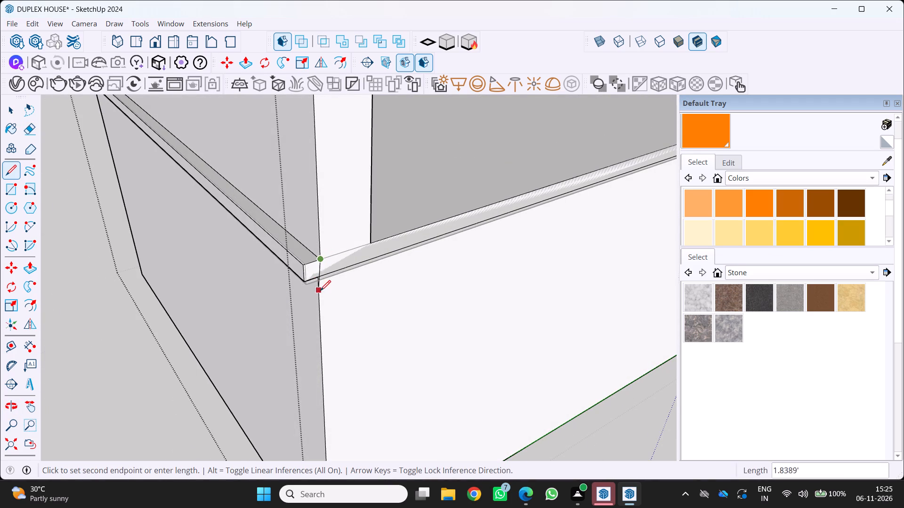
{"action": "left_click", "coordinate": [320, 278]}
{"action": "key", "text": "space"}
Push the ledge's back end face inward about 3.48' along the tall wall with Push/Pull.
{"action": "scroll", "coordinate": [312, 282], "scroll_direction": "up", "scroll_amount": 2}
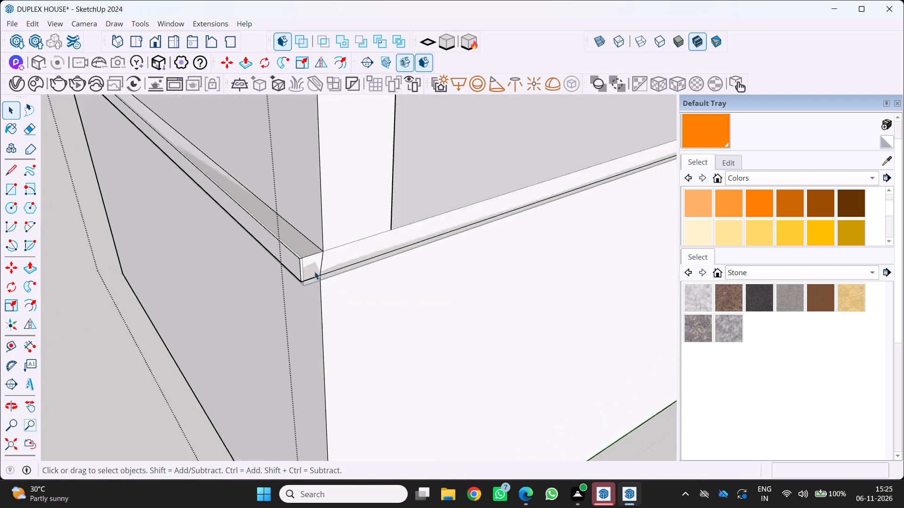
{"action": "scroll", "coordinate": [315, 271], "scroll_direction": "up", "scroll_amount": 3}
{"action": "middle_click_drag", "start_coordinate": [302, 273], "coordinate": [268, 290]}
{"action": "middle_click", "coordinate": [268, 289]}
{"action": "middle_click", "coordinate": [270, 286]}
{"action": "key", "text": "p"}
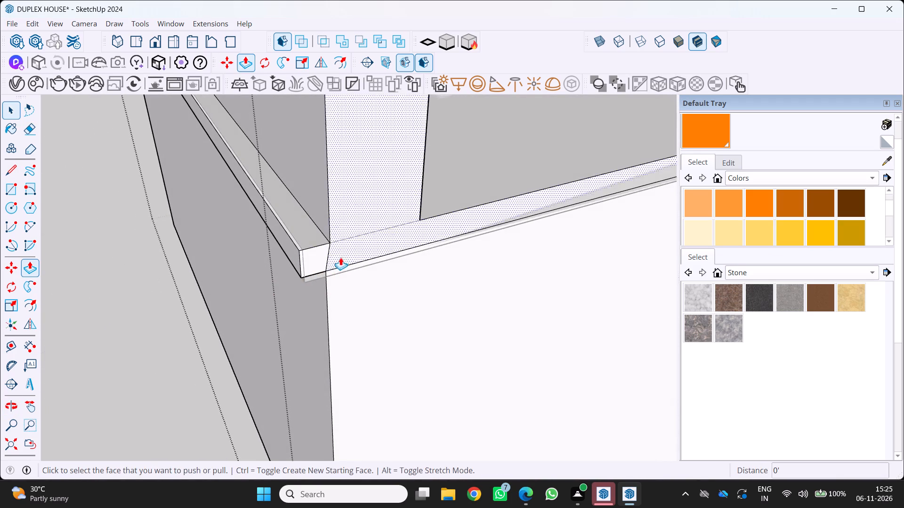
{"action": "left_click_drag", "start_coordinate": [316, 258], "coordinate": [275, 208]}
Examine the ledge and the tall wall from several angles around the house.
{"action": "middle_click_drag", "start_coordinate": [277, 213], "coordinate": [423, 207]}
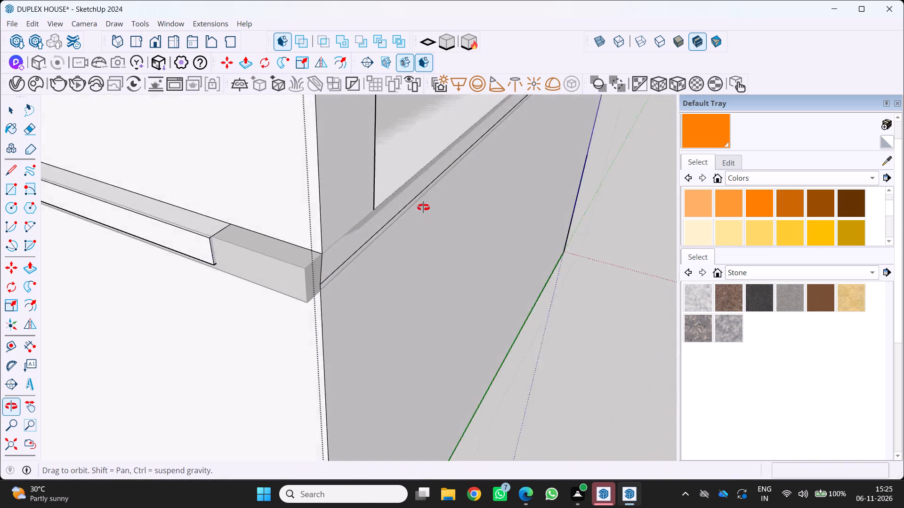
{"action": "middle_click_drag", "start_coordinate": [423, 207], "coordinate": [420, 211]}
{"action": "middle_click_drag", "start_coordinate": [415, 214], "coordinate": [402, 218]}
{"action": "scroll", "coordinate": [279, 246], "scroll_direction": "down", "scroll_amount": 6}
{"action": "middle_click_drag", "start_coordinate": [230, 252], "coordinate": [631, 218]}
{"action": "middle_click", "coordinate": [631, 217]}
{"action": "scroll", "coordinate": [631, 217], "scroll_direction": "down", "scroll_amount": 5}
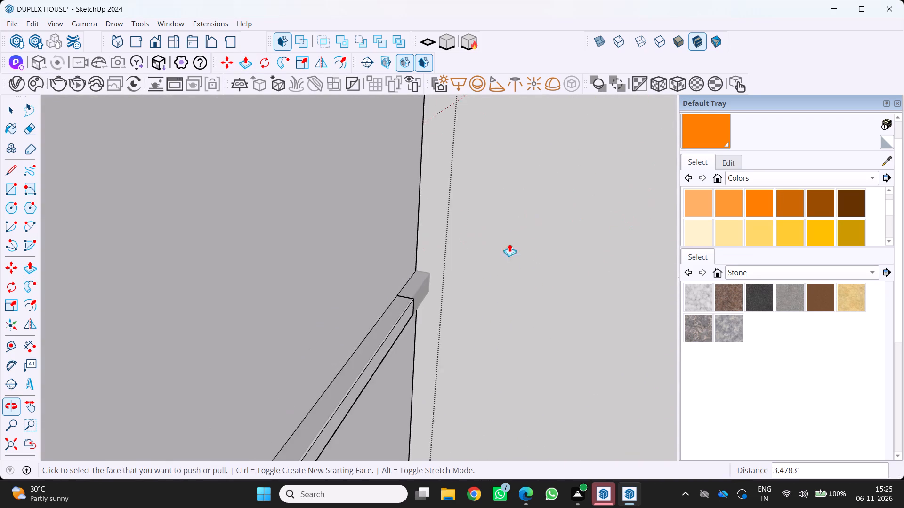
{"action": "scroll", "coordinate": [509, 244], "scroll_direction": "down", "scroll_amount": 20}
{"action": "scroll", "coordinate": [509, 244], "scroll_direction": "down", "scroll_amount": 1}
{"action": "scroll", "coordinate": [271, 413], "scroll_direction": "up", "scroll_amount": 1}
{"action": "middle_click_drag", "start_coordinate": [272, 413], "coordinate": [411, 319]}
{"action": "scroll", "coordinate": [407, 323], "scroll_direction": "up", "scroll_amount": 4}
{"action": "middle_click", "coordinate": [411, 319]}
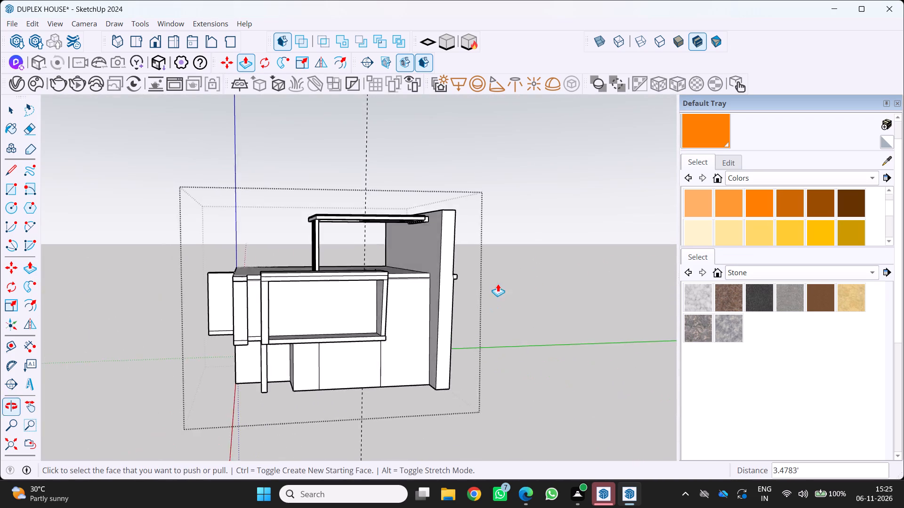
{"action": "scroll", "coordinate": [498, 284], "scroll_direction": "up", "scroll_amount": 7}
{"action": "middle_click_drag", "start_coordinate": [438, 279], "coordinate": [420, 297]}
{"action": "middle_click", "coordinate": [418, 299]}
{"action": "scroll", "coordinate": [416, 293], "scroll_direction": "down", "scroll_amount": 10}
{"action": "middle_click_drag", "start_coordinate": [387, 323], "coordinate": [359, 403]}
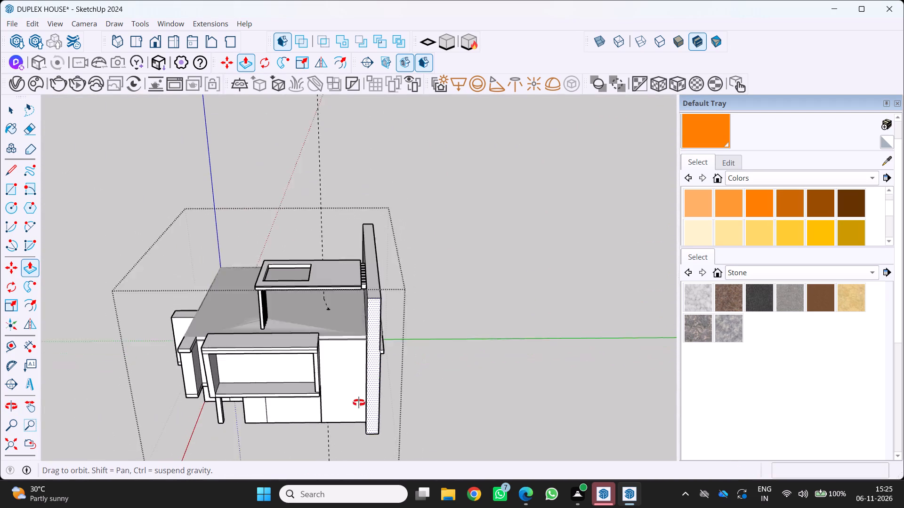
{"action": "middle_click_drag", "start_coordinate": [359, 403], "coordinate": [358, 403]}
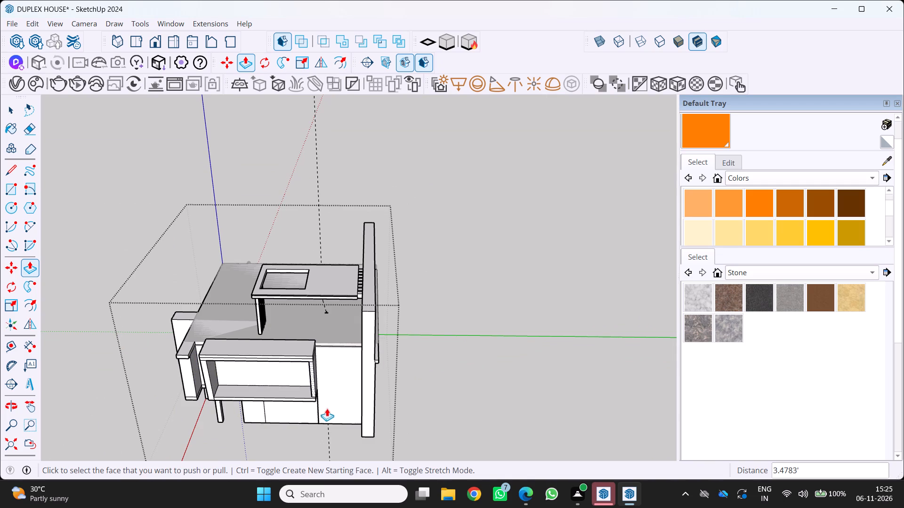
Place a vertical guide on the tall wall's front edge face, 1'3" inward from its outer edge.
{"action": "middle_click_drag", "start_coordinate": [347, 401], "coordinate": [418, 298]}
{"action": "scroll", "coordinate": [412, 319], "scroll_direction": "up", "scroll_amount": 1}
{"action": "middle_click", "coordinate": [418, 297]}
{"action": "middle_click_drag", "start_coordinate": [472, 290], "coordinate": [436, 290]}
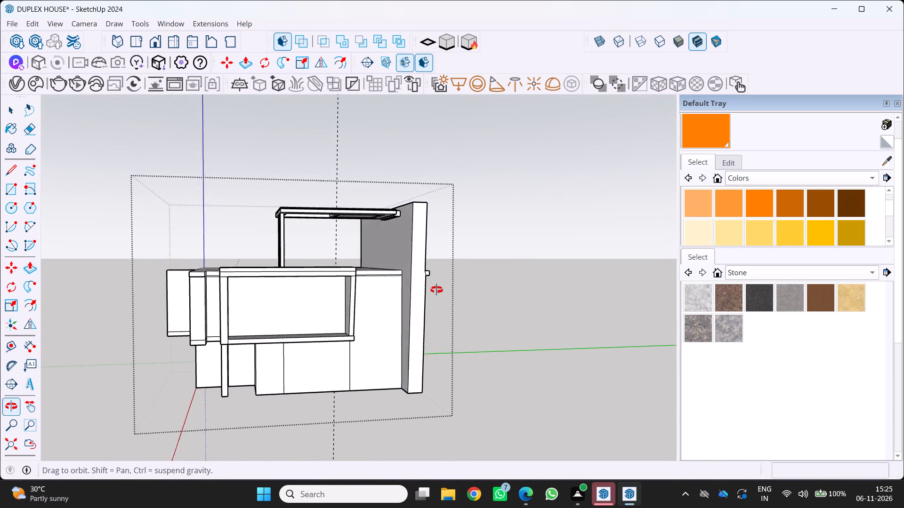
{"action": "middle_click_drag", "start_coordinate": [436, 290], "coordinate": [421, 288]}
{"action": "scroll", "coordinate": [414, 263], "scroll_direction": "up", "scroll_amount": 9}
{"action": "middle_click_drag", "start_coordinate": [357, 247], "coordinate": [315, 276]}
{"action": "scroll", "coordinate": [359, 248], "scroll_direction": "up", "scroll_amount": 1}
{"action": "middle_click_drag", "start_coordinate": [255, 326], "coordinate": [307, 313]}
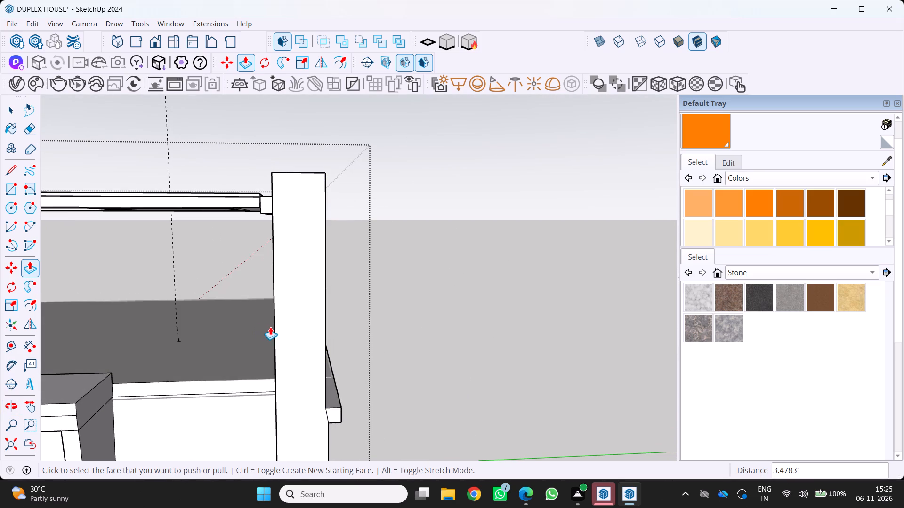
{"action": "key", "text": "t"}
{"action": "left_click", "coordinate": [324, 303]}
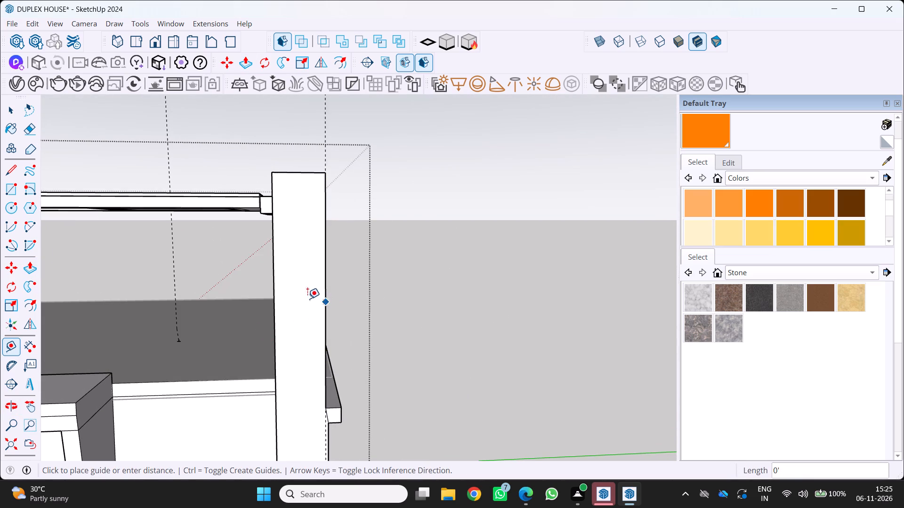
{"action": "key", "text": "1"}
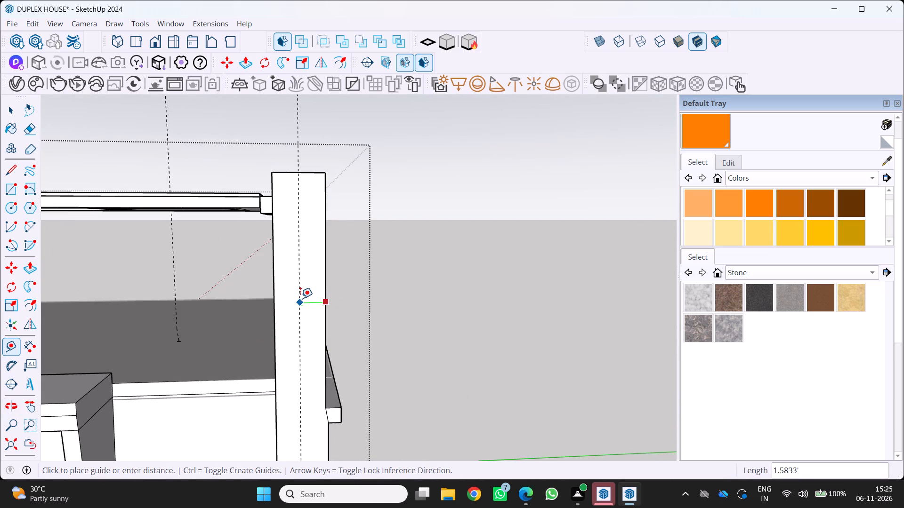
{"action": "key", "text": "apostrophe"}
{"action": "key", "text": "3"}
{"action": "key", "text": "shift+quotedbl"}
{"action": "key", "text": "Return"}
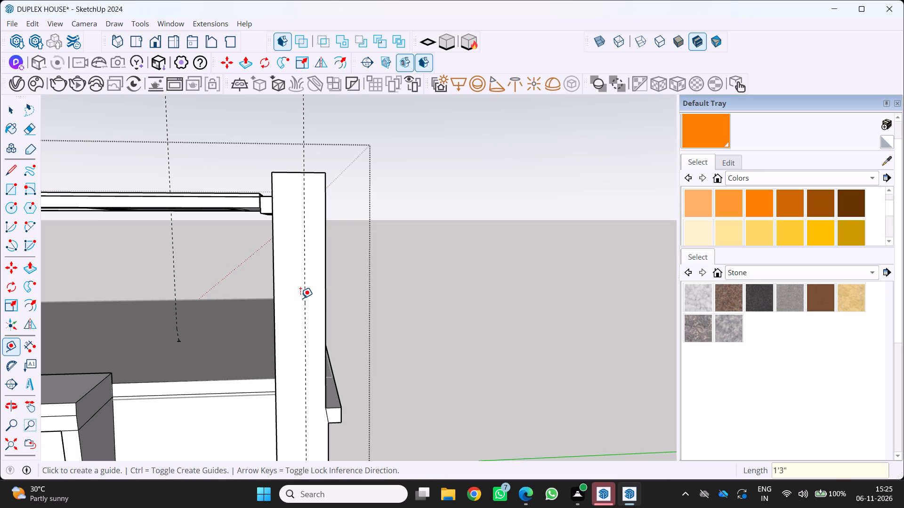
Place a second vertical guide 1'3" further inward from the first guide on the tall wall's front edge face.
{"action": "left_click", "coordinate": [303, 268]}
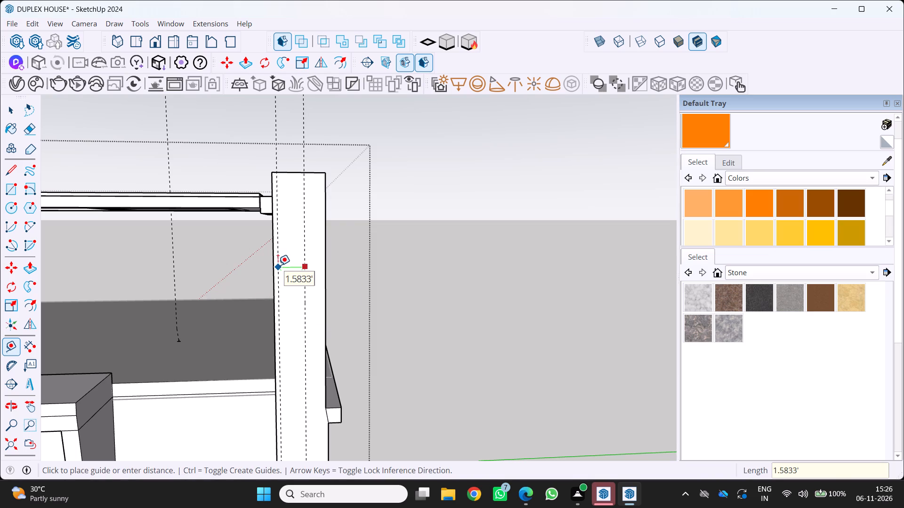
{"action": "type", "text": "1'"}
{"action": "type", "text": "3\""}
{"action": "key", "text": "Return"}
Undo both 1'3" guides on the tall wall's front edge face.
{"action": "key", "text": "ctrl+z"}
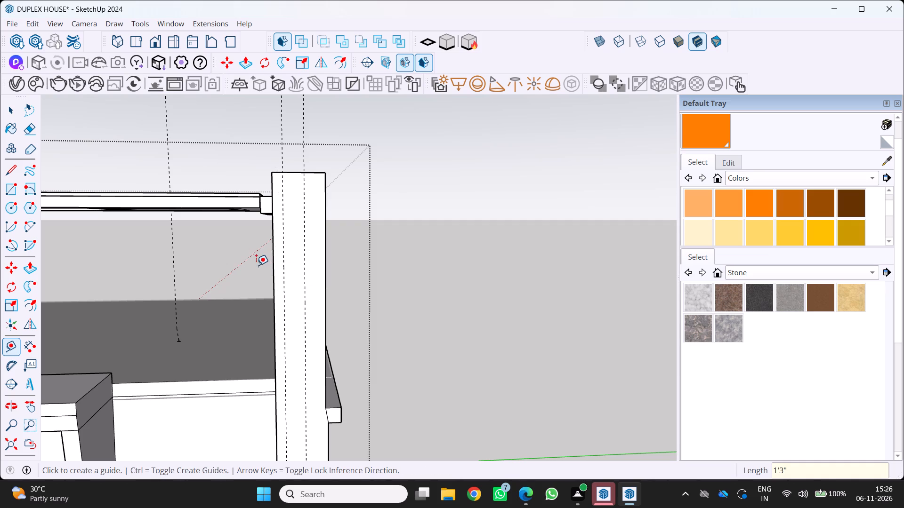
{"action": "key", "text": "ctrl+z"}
Place a vertical guide on the tall wall's front edge face, 1' inward from its outer edge.
{"action": "left_click", "coordinate": [327, 267]}
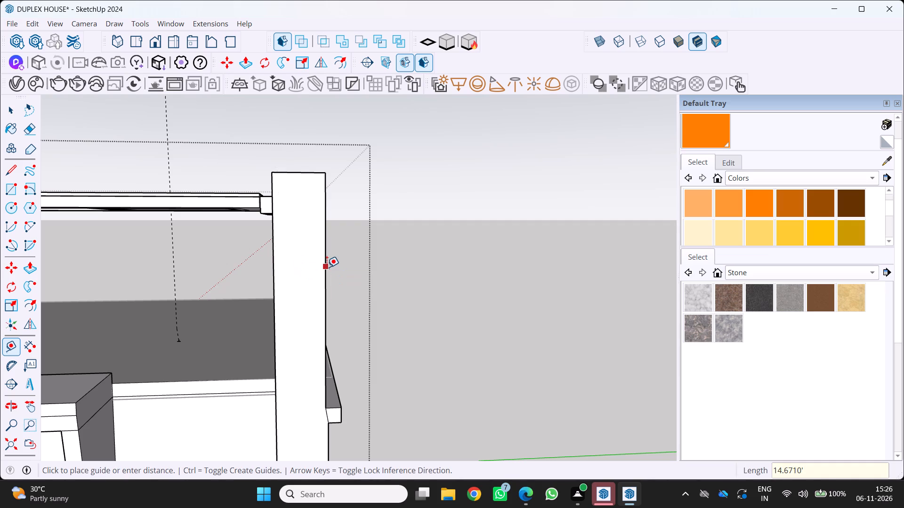
{"action": "type", "text": "1'"}
{"action": "key", "text": "Return"}
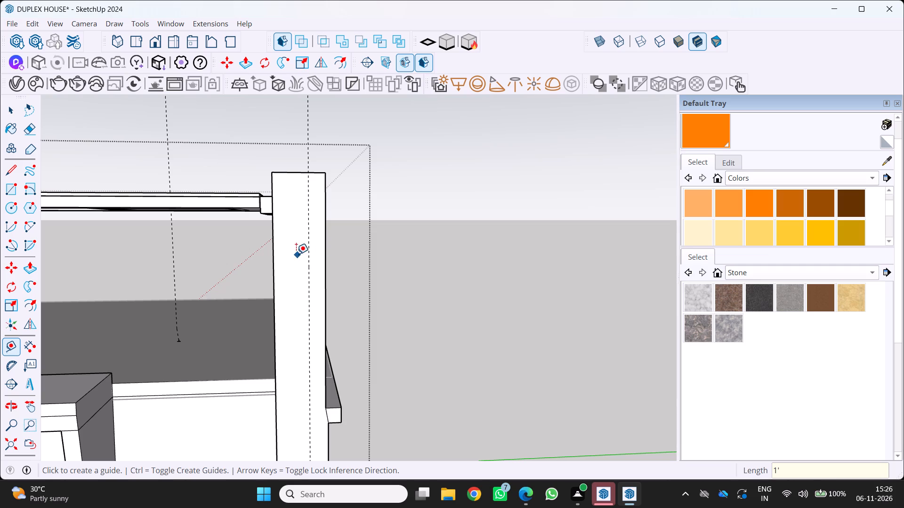
Place a second vertical guide on the tall wall's front edge face, 1' further inward from the first guide.
{"action": "left_click", "coordinate": [308, 251]}
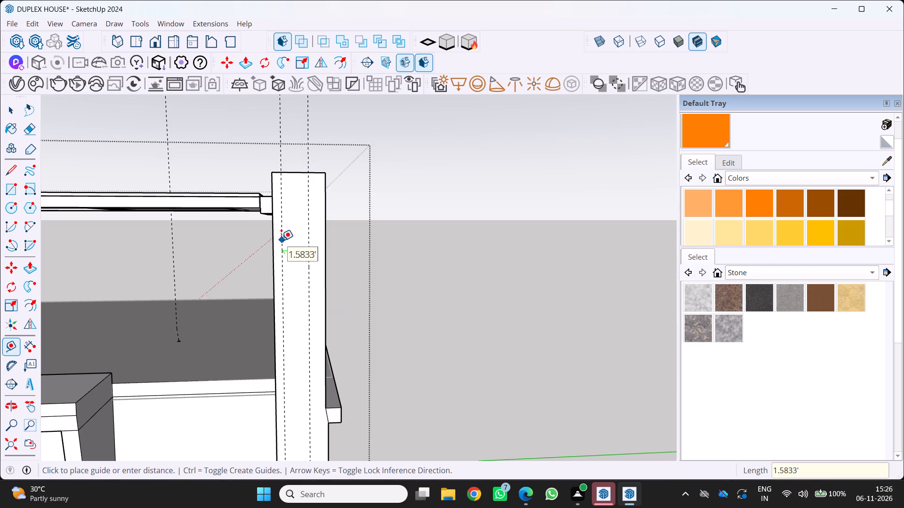
{"action": "key", "text": "1"}
{"action": "key", "text": "apostrophe"}
{"action": "key", "text": "Return"}
Place a vertical guide 2" from the inner guide, towards the outer guide, on the tall wall's front edge face.
{"action": "scroll", "coordinate": [235, 249], "scroll_direction": "down", "scroll_amount": 5}
{"action": "middle_click_drag", "start_coordinate": [263, 283], "coordinate": [211, 326]}
{"action": "scroll", "coordinate": [220, 321], "scroll_direction": "up", "scroll_amount": 3}
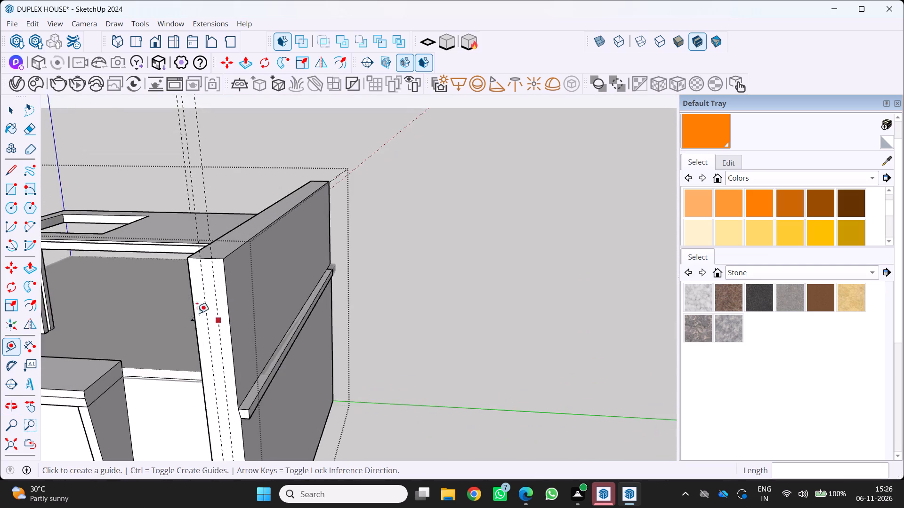
{"action": "scroll", "coordinate": [197, 313], "scroll_direction": "up", "scroll_amount": 2}
{"action": "middle_click_drag", "start_coordinate": [182, 328], "coordinate": [261, 304]}
{"action": "scroll", "coordinate": [398, 265], "scroll_direction": "down", "scroll_amount": 5}
{"action": "middle_click_drag", "start_coordinate": [350, 270], "coordinate": [272, 278]}
{"action": "middle_click", "coordinate": [272, 278]}
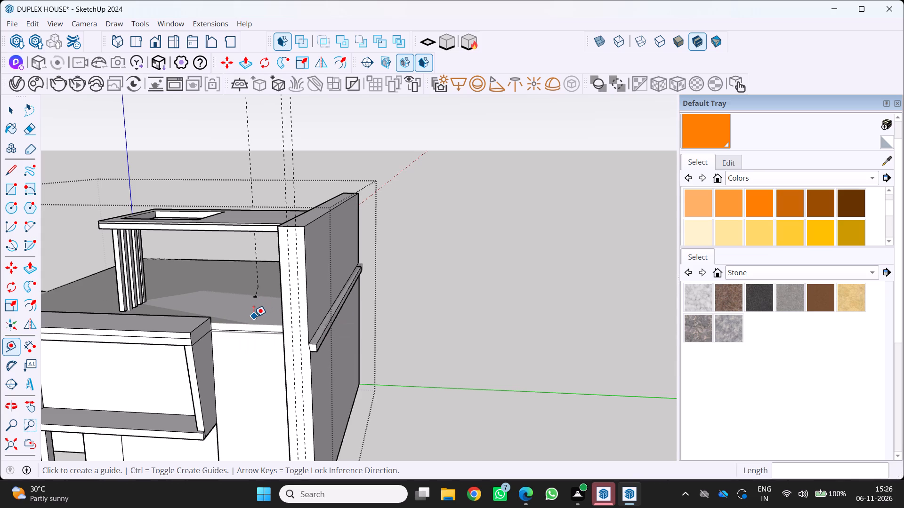
{"action": "scroll", "coordinate": [284, 309], "scroll_direction": "up", "scroll_amount": 2}
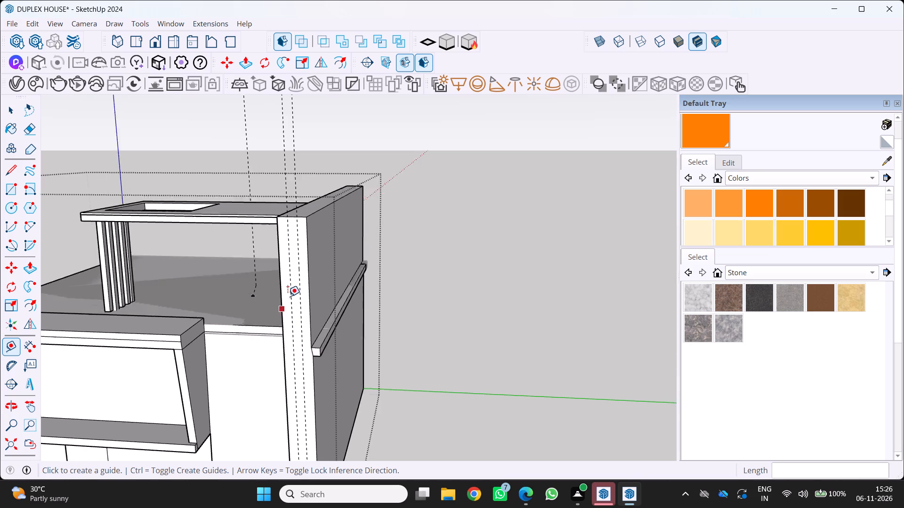
{"action": "scroll", "coordinate": [288, 296], "scroll_direction": "up", "scroll_amount": 10}
{"action": "middle_click_drag", "start_coordinate": [293, 300], "coordinate": [266, 316]}
{"action": "middle_click", "coordinate": [266, 316]}
{"action": "scroll", "coordinate": [251, 302], "scroll_direction": "down", "scroll_amount": 11}
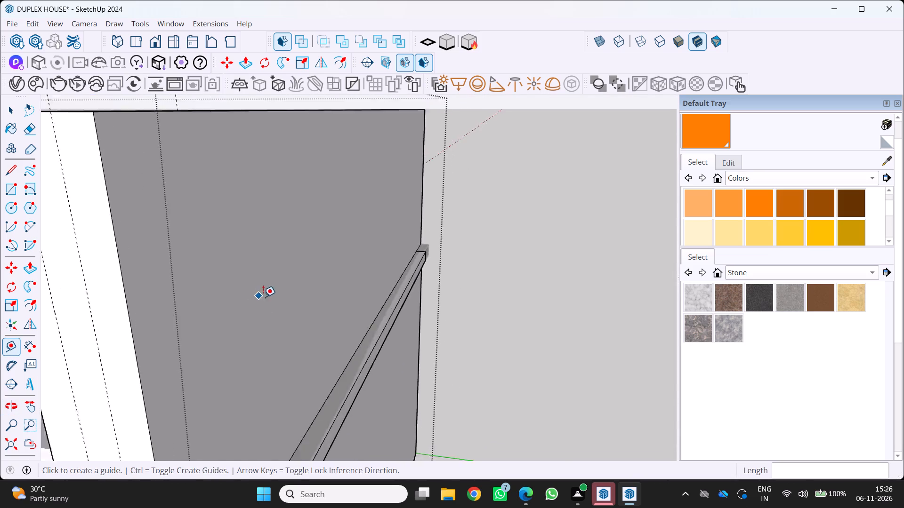
{"action": "scroll", "coordinate": [263, 297], "scroll_direction": "down", "scroll_amount": 9}
{"action": "scroll", "coordinate": [169, 312], "scroll_direction": "up", "scroll_amount": 5}
{"action": "middle_click_drag", "start_coordinate": [190, 307], "coordinate": [229, 303]}
{"action": "scroll", "coordinate": [218, 309], "scroll_direction": "up", "scroll_amount": 4}
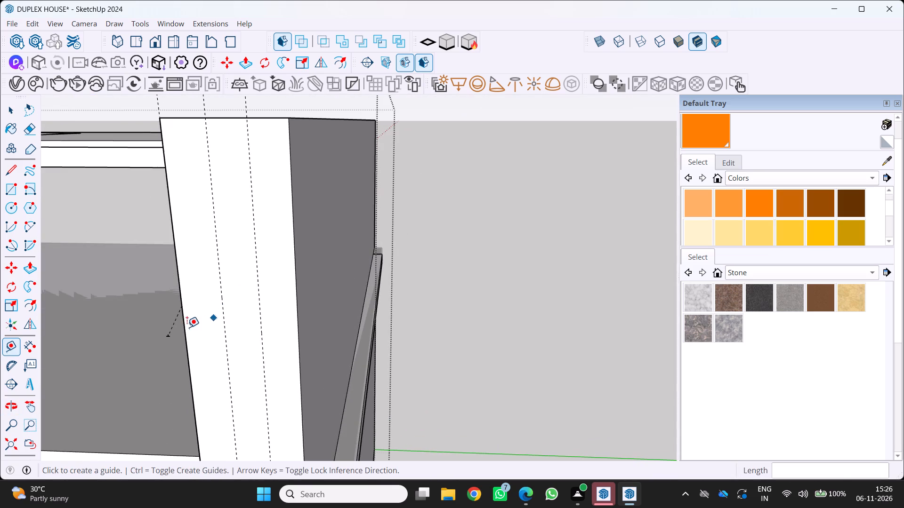
{"action": "key", "text": "t"}
{"action": "left_click_drag", "start_coordinate": [225, 305], "coordinate": [234, 307]}
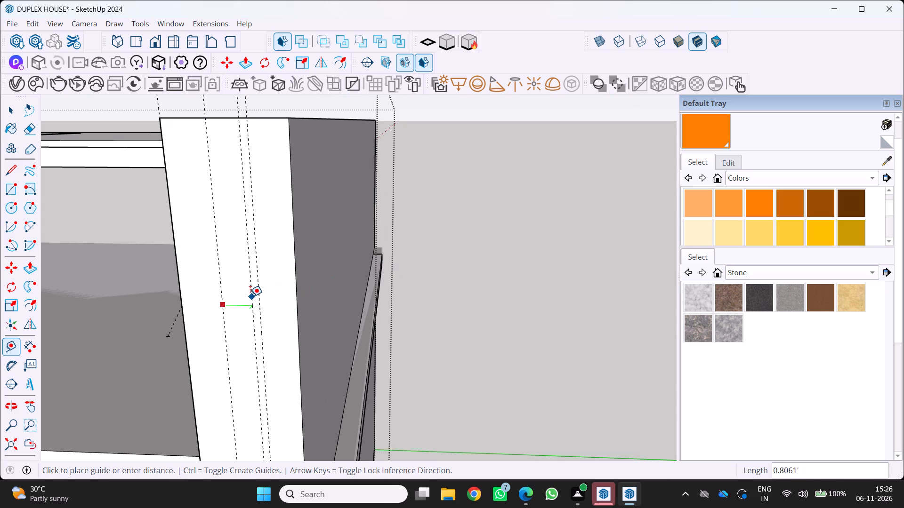
{"action": "key", "text": "2"}
{"action": "key", "text": "shift+quotedbl"}
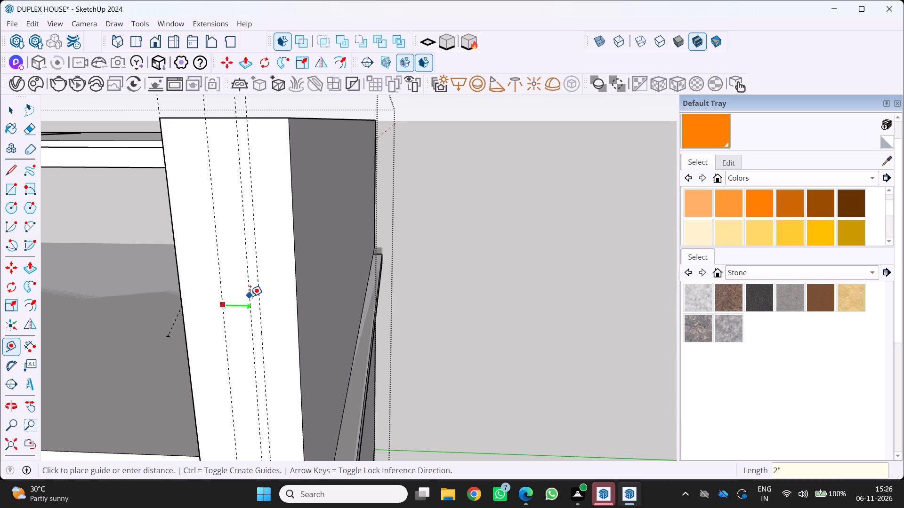
{"action": "key", "text": "Return"}
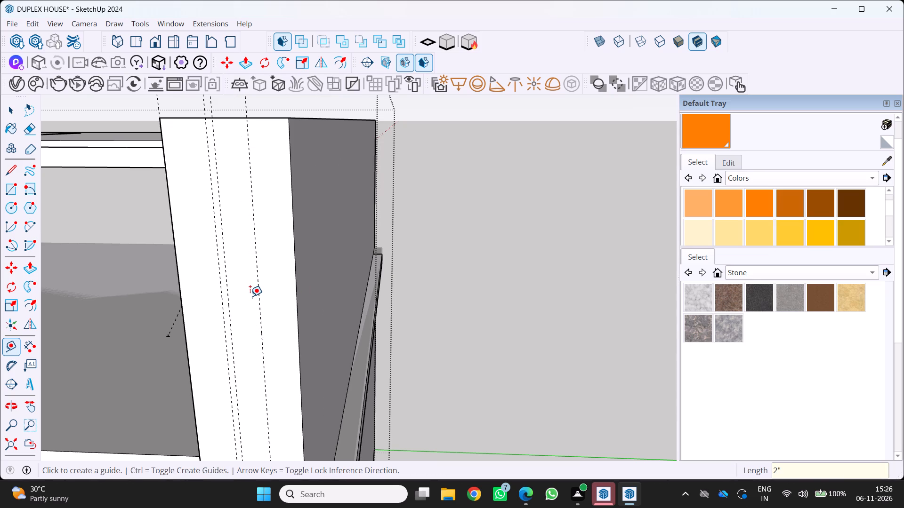
Place a vertical guide 2" inward from the outer guide on the tall wall's front edge face.
{"action": "middle_click_drag", "start_coordinate": [267, 299], "coordinate": [325, 314]}
{"action": "middle_click", "coordinate": [325, 313]}
{"action": "scroll", "coordinate": [197, 288], "scroll_direction": "up", "scroll_amount": 3}
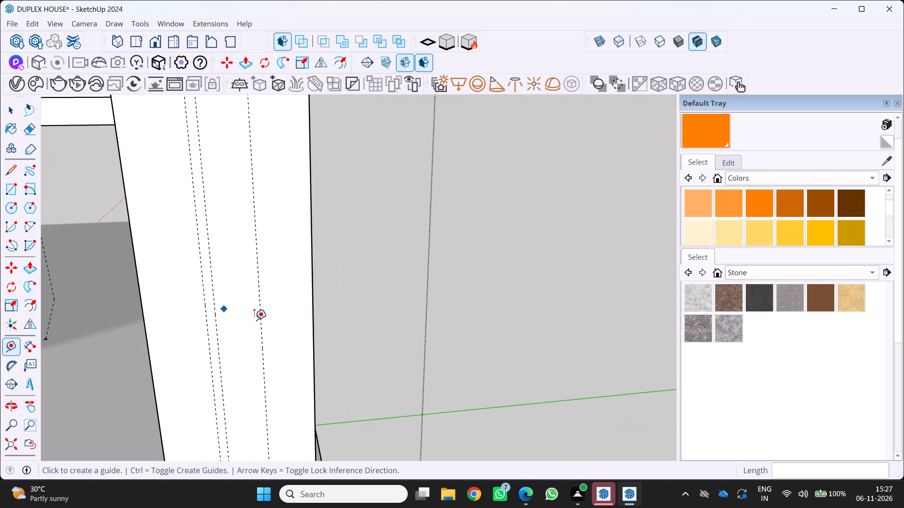
{"action": "left_click", "coordinate": [259, 296]}
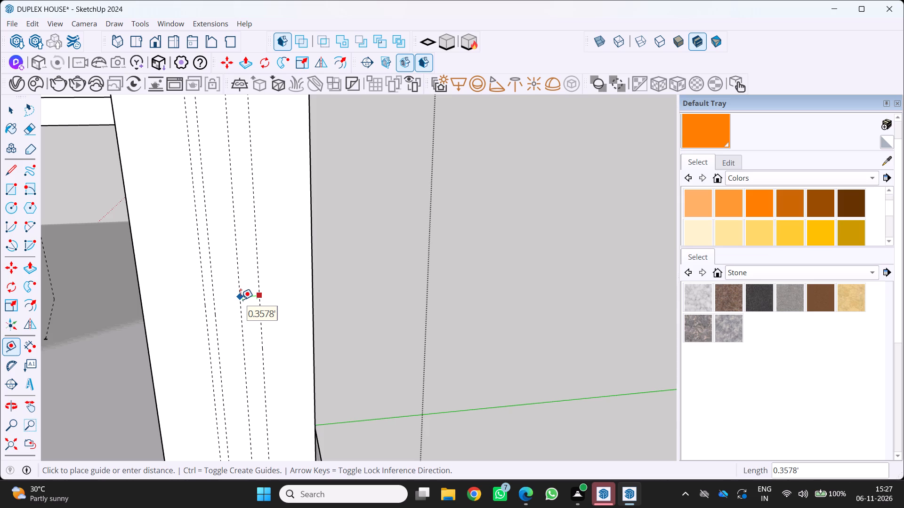
{"action": "key", "text": "2"}
{"action": "key", "text": "shift+quotedbl"}
{"action": "key", "text": "Return"}
Examine the two pairs of vertical guides on the tall wall's front edge face from several angles.
{"action": "scroll", "coordinate": [258, 286], "scroll_direction": "down", "scroll_amount": 11}
{"action": "scroll", "coordinate": [78, 222], "scroll_direction": "up", "scroll_amount": 1}
{"action": "middle_click_drag", "start_coordinate": [28, 199], "coordinate": [25, 159]}
{"action": "scroll", "coordinate": [533, 405], "scroll_direction": "down", "scroll_amount": 11}
{"action": "middle_click_drag", "start_coordinate": [451, 383], "coordinate": [351, 275]}
{"action": "middle_click", "coordinate": [351, 275]}
{"action": "scroll", "coordinate": [351, 275], "scroll_direction": "up", "scroll_amount": 8}
{"action": "middle_click_drag", "start_coordinate": [308, 253], "coordinate": [342, 279]}
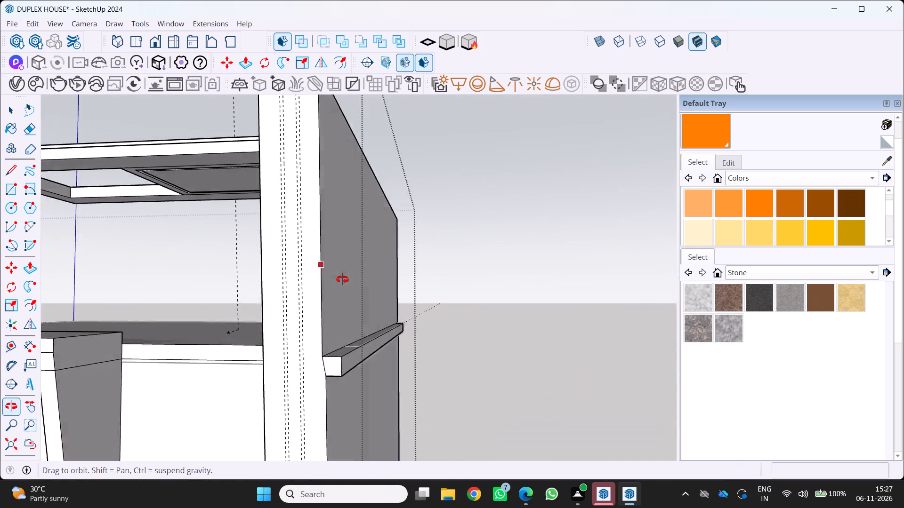
{"action": "middle_click_drag", "start_coordinate": [342, 279], "coordinate": [384, 276]}
{"action": "scroll", "coordinate": [347, 262], "scroll_direction": "down", "scroll_amount": 12}
{"action": "scroll", "coordinate": [314, 264], "scroll_direction": "up", "scroll_amount": 1}
{"action": "middle_click_drag", "start_coordinate": [311, 269], "coordinate": [288, 295]}
{"action": "scroll", "coordinate": [282, 291], "scroll_direction": "up", "scroll_amount": 7}
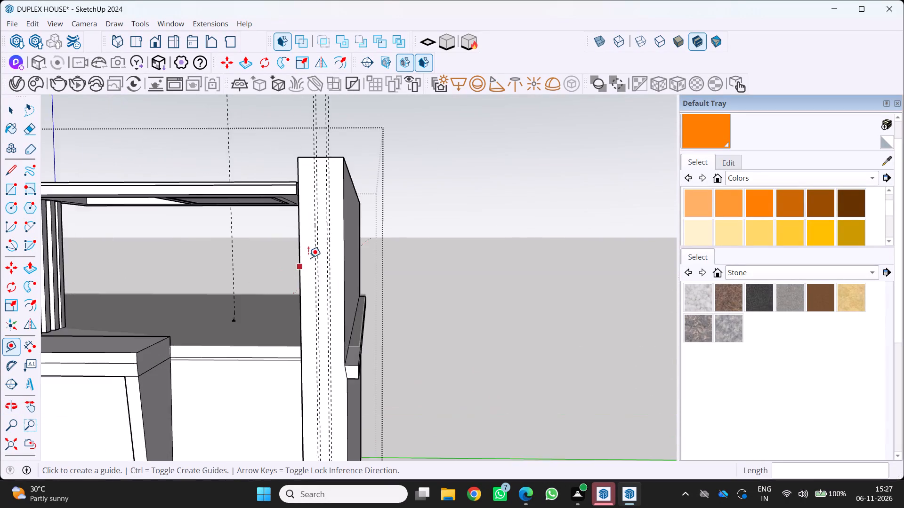
{"action": "scroll", "coordinate": [308, 258], "scroll_direction": "up", "scroll_amount": 3}
{"action": "middle_click_drag", "start_coordinate": [304, 198], "coordinate": [299, 235]}
{"action": "scroll", "coordinate": [315, 224], "scroll_direction": "down", "scroll_amount": 11}
{"action": "scroll", "coordinate": [302, 254], "scroll_direction": "up", "scroll_amount": 2}
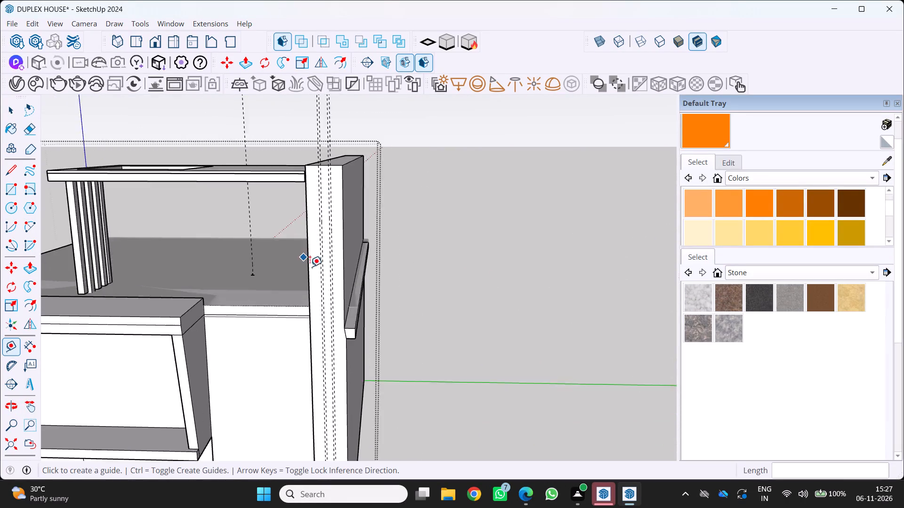
{"action": "scroll", "coordinate": [310, 267], "scroll_direction": "up", "scroll_amount": 1}
{"action": "middle_click_drag", "start_coordinate": [319, 280], "coordinate": [343, 214]}
{"action": "middle_click", "coordinate": [343, 213]}
{"action": "scroll", "coordinate": [330, 214], "scroll_direction": "down", "scroll_amount": 12}
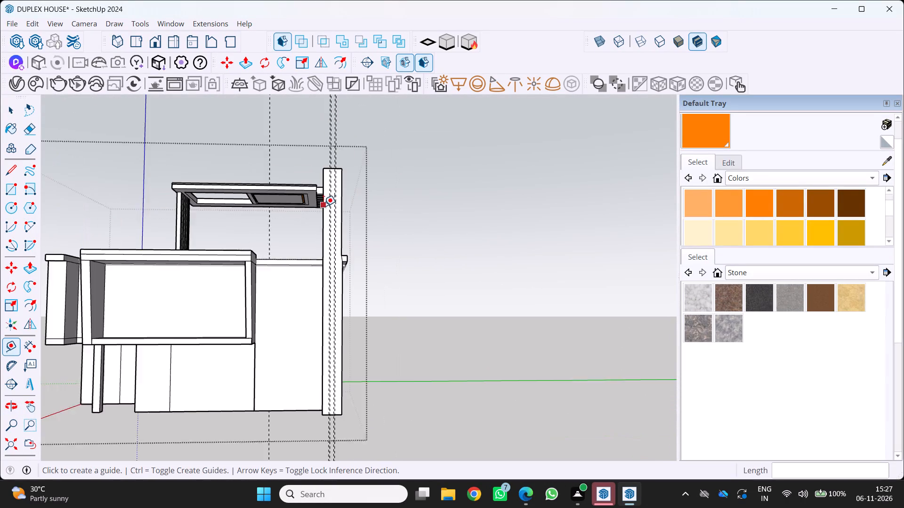
{"action": "middle_click_drag", "start_coordinate": [344, 306], "coordinate": [332, 343]}
{"action": "scroll", "coordinate": [332, 344], "scroll_direction": "up", "scroll_amount": 6}
{"action": "middle_click_drag", "start_coordinate": [301, 213], "coordinate": [293, 263]}
{"action": "middle_click", "coordinate": [293, 263]}
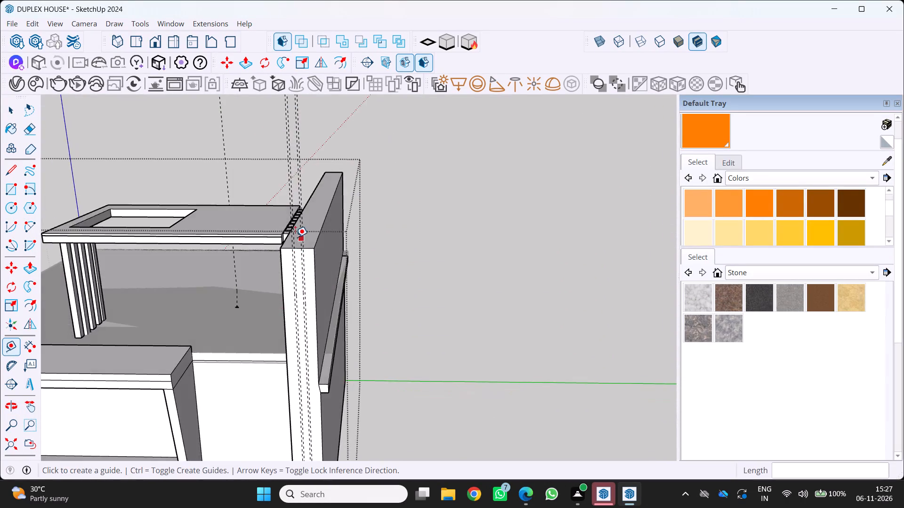
{"action": "scroll", "coordinate": [296, 237], "scroll_direction": "up", "scroll_amount": 13}
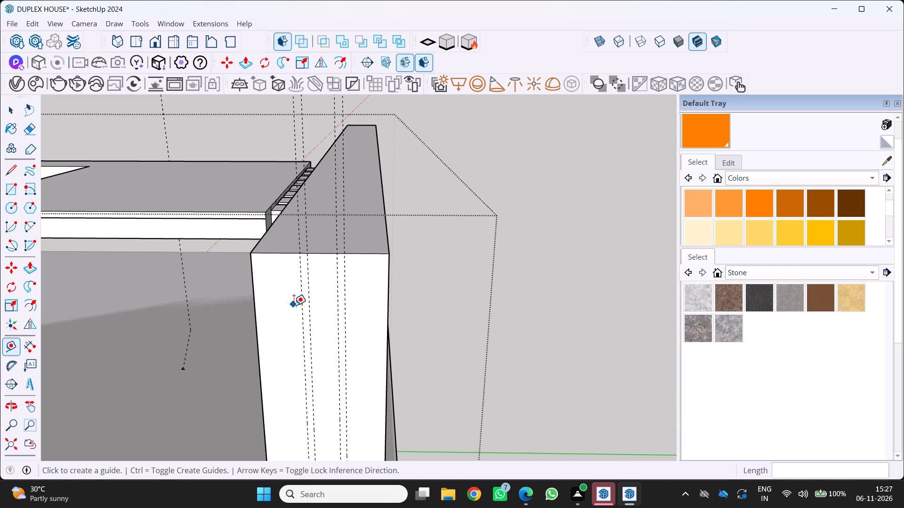
{"action": "scroll", "coordinate": [306, 335], "scroll_direction": "up", "scroll_amount": 1}
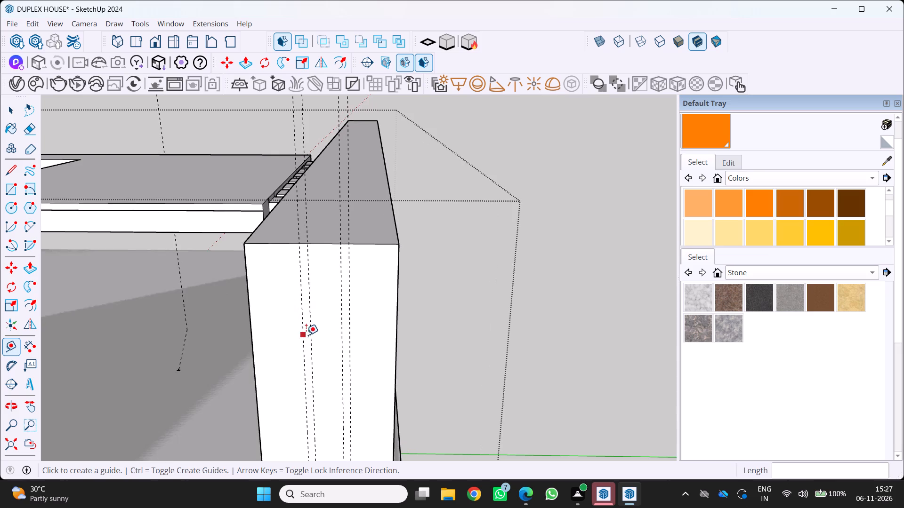
{"action": "middle_click_drag", "start_coordinate": [306, 335], "coordinate": [335, 314]}
{"action": "middle_click", "coordinate": [335, 314]}
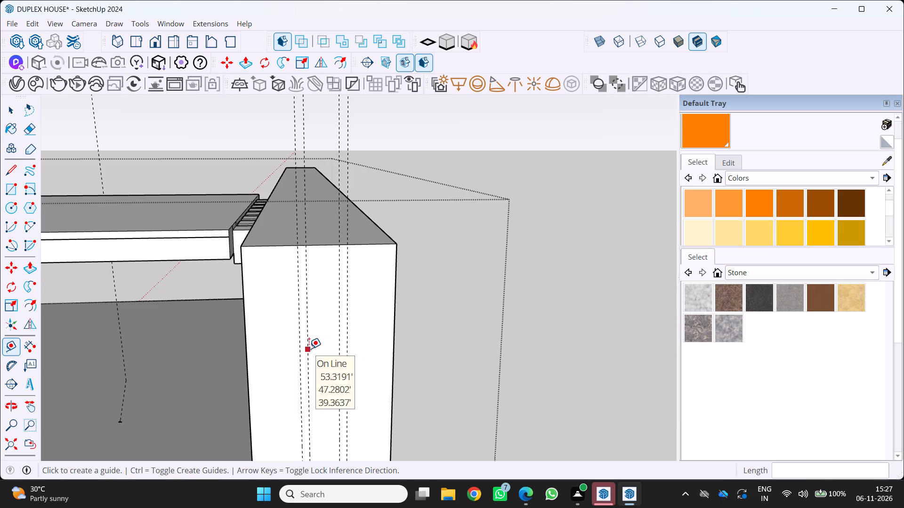
{"action": "scroll", "coordinate": [307, 357], "scroll_direction": "down", "scroll_amount": 2}
{"action": "middle_click_drag", "start_coordinate": [305, 349], "coordinate": [287, 310]}
{"action": "middle_click", "coordinate": [287, 310]}
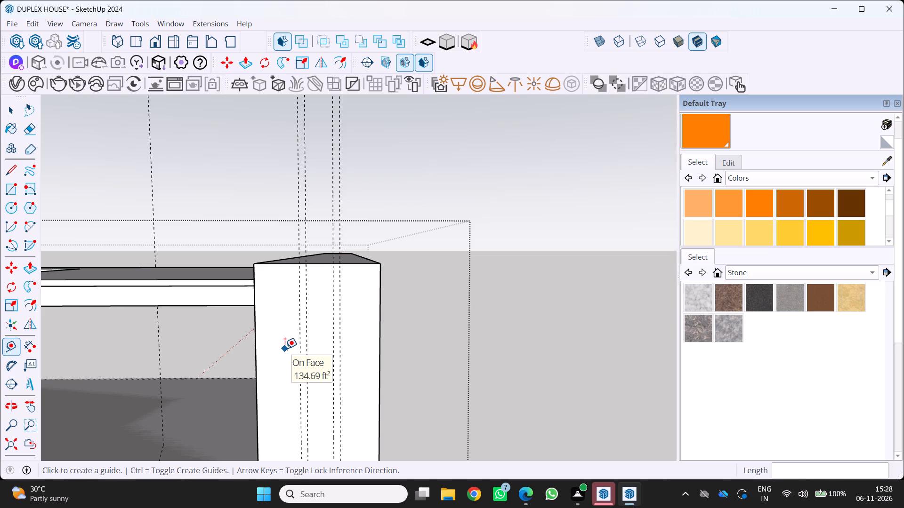
{"action": "scroll", "coordinate": [285, 346], "scroll_direction": "up", "scroll_amount": 1}
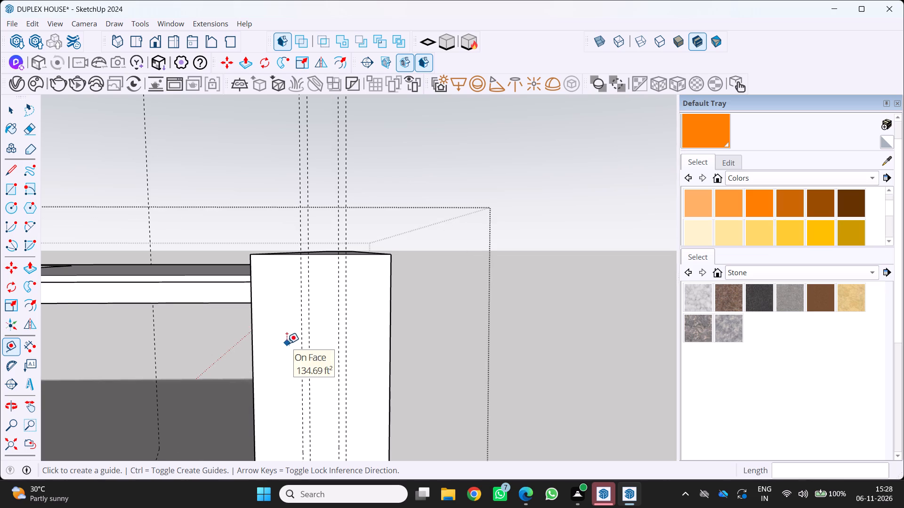
{"action": "scroll", "coordinate": [306, 338], "scroll_direction": "down", "scroll_amount": 5}
{"action": "middle_click_drag", "start_coordinate": [305, 339], "coordinate": [341, 300]}
{"action": "scroll", "coordinate": [327, 309], "scroll_direction": "down", "scroll_amount": 4}
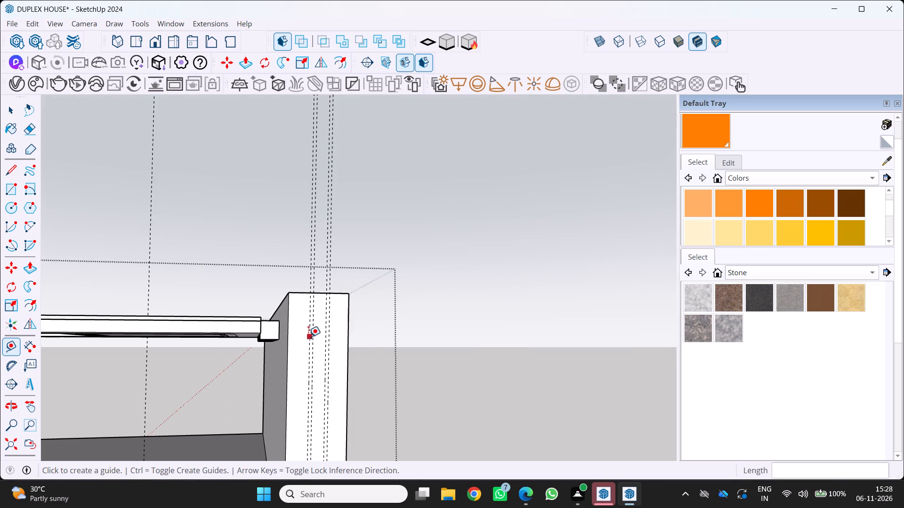
{"action": "scroll", "coordinate": [309, 338], "scroll_direction": "down", "scroll_amount": 3}
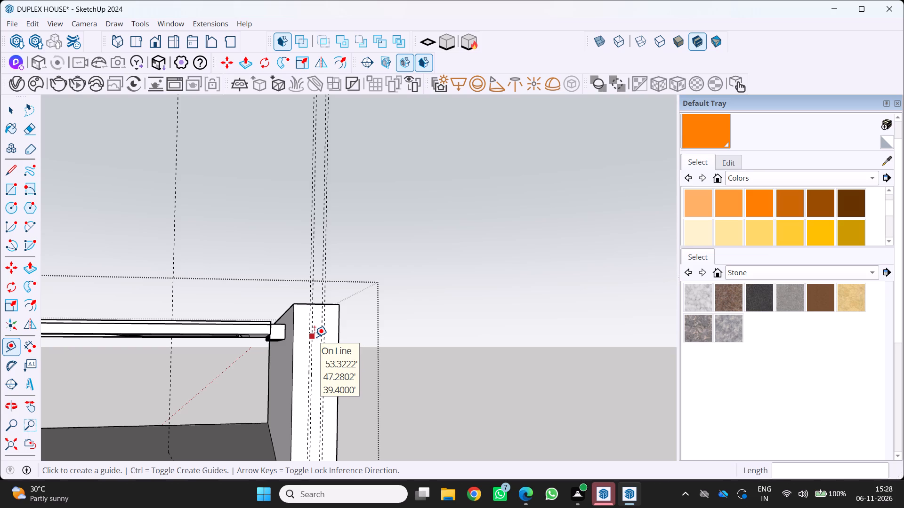
{"action": "middle_click_drag", "start_coordinate": [321, 334], "coordinate": [383, 303]}
{"action": "scroll", "coordinate": [383, 303], "scroll_direction": "down", "scroll_amount": 10}
{"action": "middle_click_drag", "start_coordinate": [350, 311], "coordinate": [347, 315]}
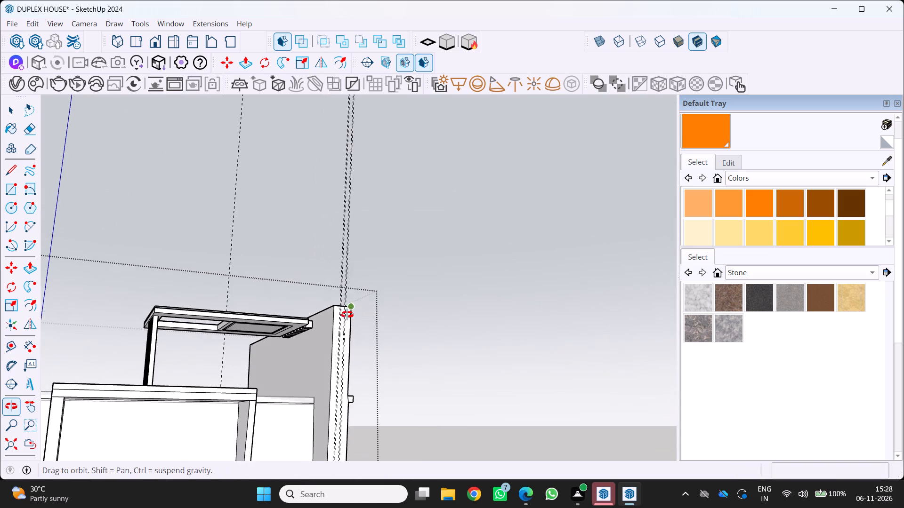
{"action": "middle_click_drag", "start_coordinate": [347, 315], "coordinate": [315, 351]}
{"action": "scroll", "coordinate": [307, 353], "scroll_direction": "up", "scroll_amount": 14}
{"action": "middle_click_drag", "start_coordinate": [344, 321], "coordinate": [310, 326]}
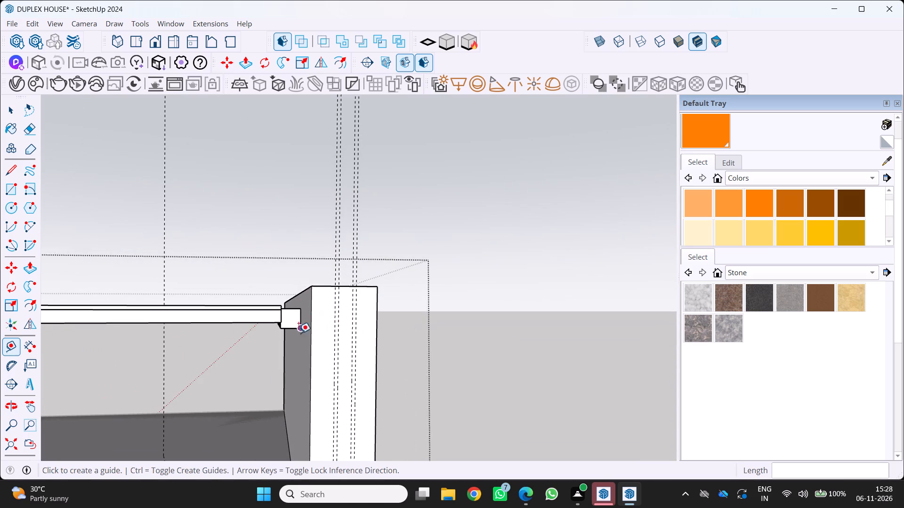
Draw a vertical line along the outermost guide, from the top to the bottom edge of the wall's front face, about 41.77' long.
{"action": "key", "text": "l"}
{"action": "scroll", "coordinate": [364, 298], "scroll_direction": "up", "scroll_amount": 13}
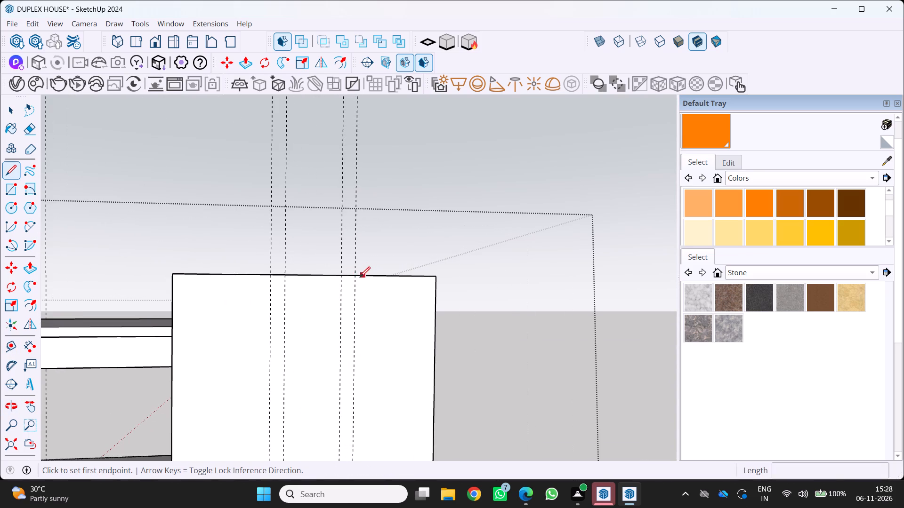
{"action": "left_click_drag", "start_coordinate": [355, 277], "coordinate": [356, 281]}
{"action": "scroll", "coordinate": [336, 296], "scroll_direction": "down", "scroll_amount": 20}
{"action": "scroll", "coordinate": [336, 296], "scroll_direction": "down", "scroll_amount": 4}
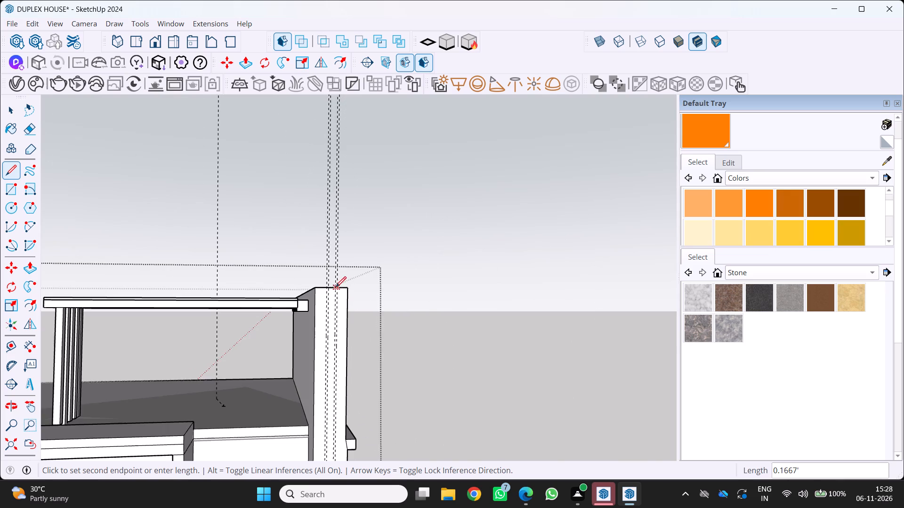
{"action": "scroll", "coordinate": [337, 295], "scroll_direction": "down", "scroll_amount": 13}
{"action": "scroll", "coordinate": [340, 433], "scroll_direction": "up", "scroll_amount": 4}
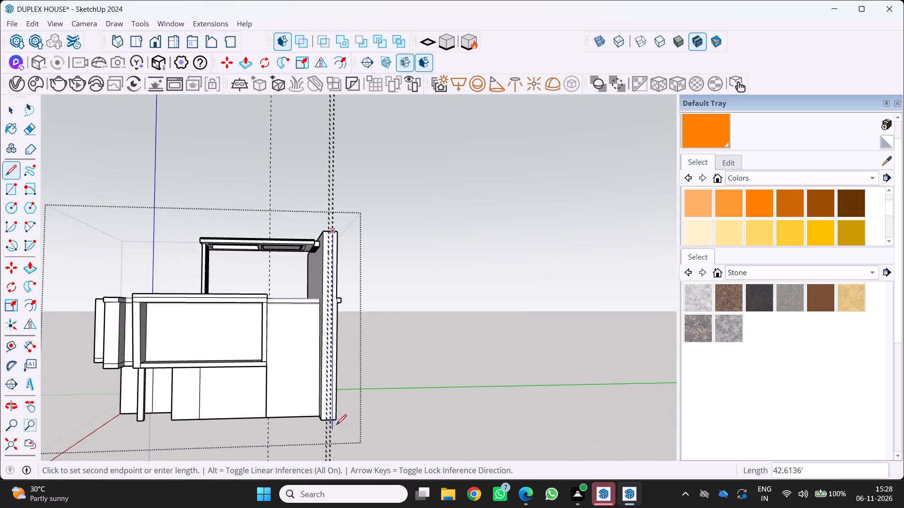
{"action": "scroll", "coordinate": [336, 425], "scroll_direction": "up", "scroll_amount": 20}
{"action": "scroll", "coordinate": [336, 425], "scroll_direction": "up", "scroll_amount": 2}
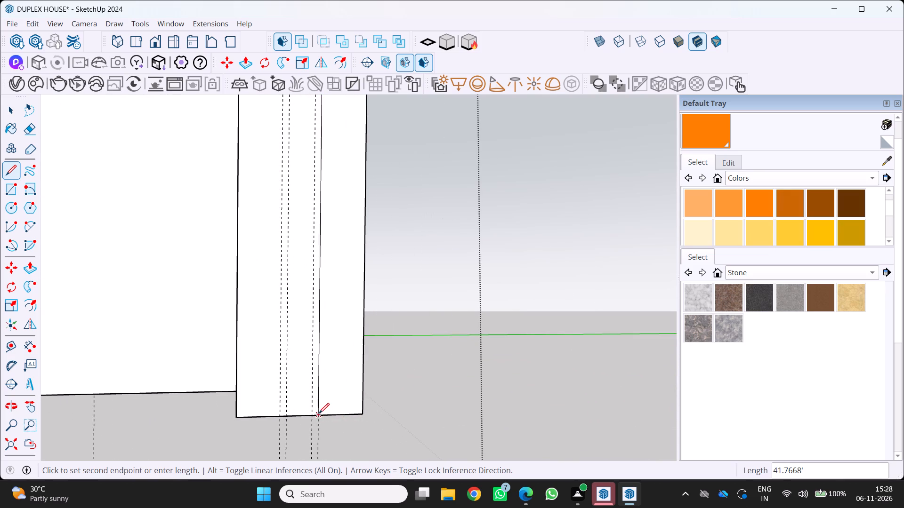
{"action": "left_click_drag", "start_coordinate": [319, 415], "coordinate": [324, 414]}
{"action": "key", "text": "space"}
Draw a vertical line about 41.77' long along the outer pair's inner guide, from bottom to top of the tall wall's front edge face.
{"action": "scroll", "coordinate": [323, 401], "scroll_direction": "down", "scroll_amount": 3}
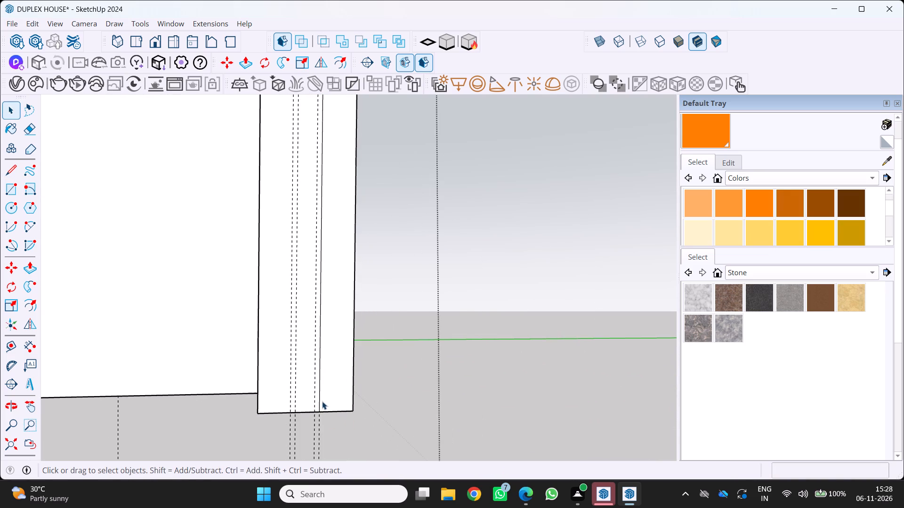
{"action": "key", "text": "l"}
{"action": "scroll", "coordinate": [311, 413], "scroll_direction": "up", "scroll_amount": 4}
{"action": "left_click", "coordinate": [316, 412]}
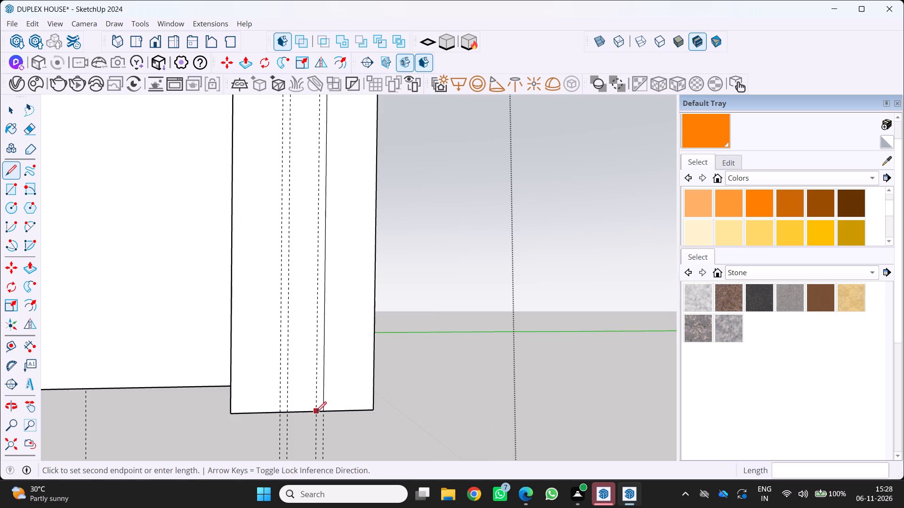
{"action": "scroll", "coordinate": [316, 397], "scroll_direction": "down", "scroll_amount": 9}
{"action": "scroll", "coordinate": [296, 289], "scroll_direction": "down", "scroll_amount": 12}
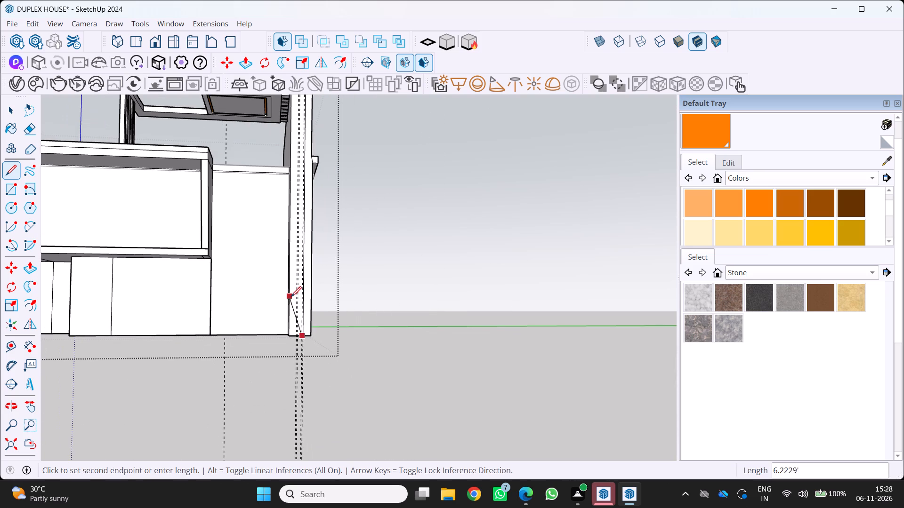
{"action": "middle_click_drag", "start_coordinate": [292, 297], "coordinate": [293, 408], "text": "shift"}
{"action": "scroll", "coordinate": [284, 95], "scroll_direction": "up", "scroll_amount": 2}
{"action": "scroll", "coordinate": [284, 143], "scroll_direction": "up", "scroll_amount": 5}
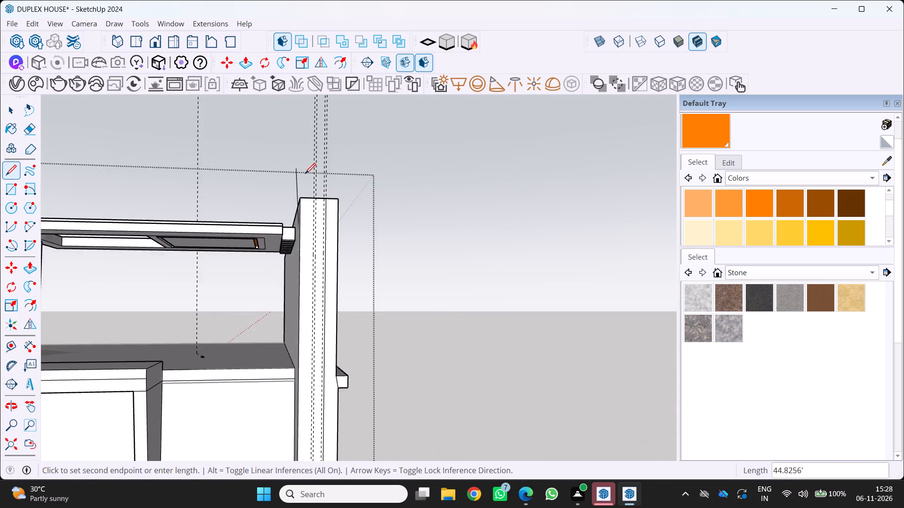
{"action": "scroll", "coordinate": [305, 174], "scroll_direction": "up", "scroll_amount": 3}
{"action": "scroll", "coordinate": [341, 215], "scroll_direction": "up", "scroll_amount": 5}
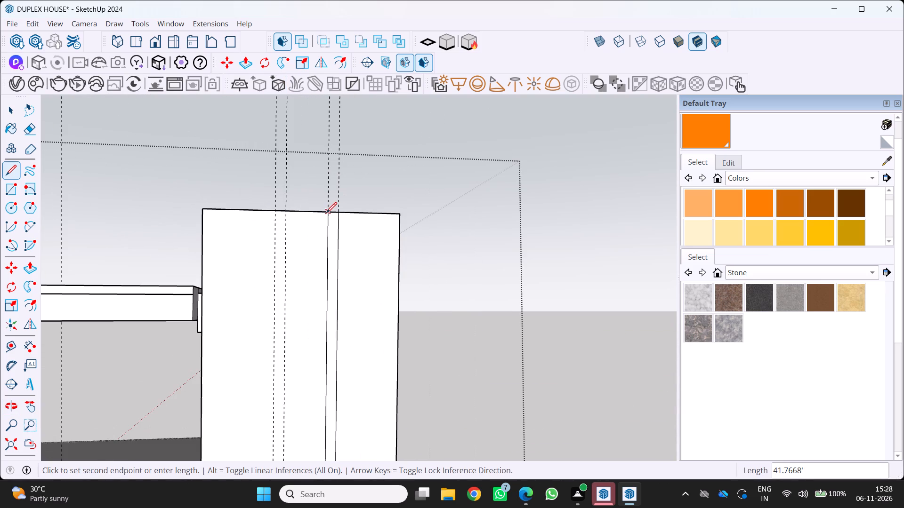
{"action": "left_click", "coordinate": [326, 213]}
Draw a vertical line about 41.77' long along the inner pair's outer guide, from top to bottom of the wall's front edge face.
{"action": "scroll", "coordinate": [336, 214], "scroll_direction": "down", "scroll_amount": 10}
{"action": "scroll", "coordinate": [325, 208], "scroll_direction": "up", "scroll_amount": 2}
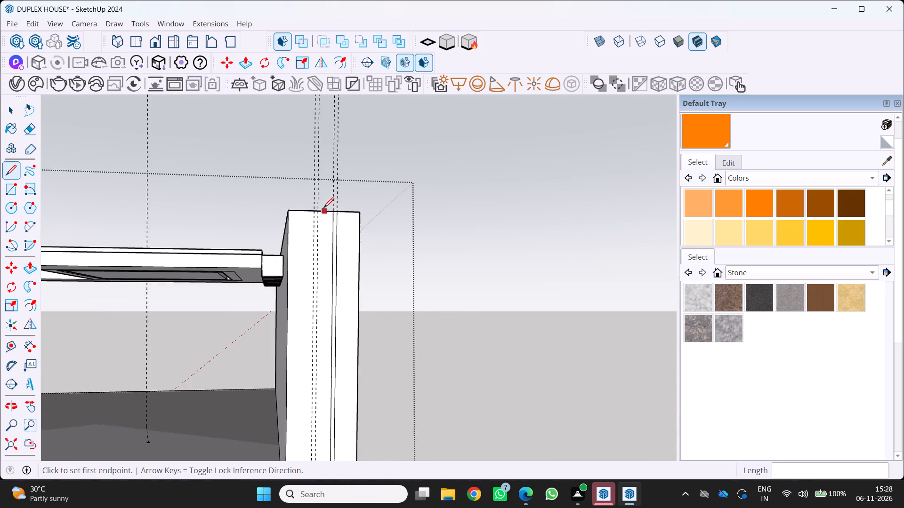
{"action": "scroll", "coordinate": [323, 208], "scroll_direction": "up", "scroll_amount": 6}
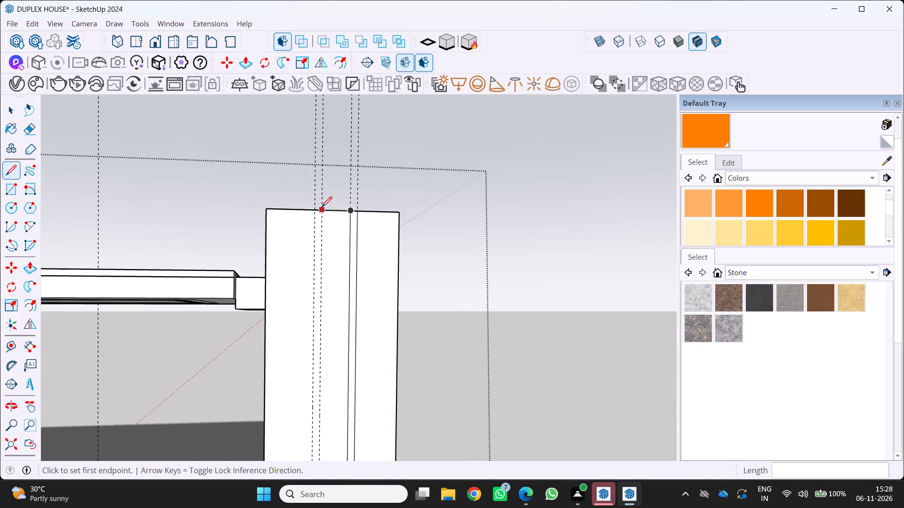
{"action": "left_click", "coordinate": [321, 209]}
{"action": "scroll", "coordinate": [319, 212], "scroll_direction": "down", "scroll_amount": 20}
{"action": "scroll", "coordinate": [319, 212], "scroll_direction": "down", "scroll_amount": 2}
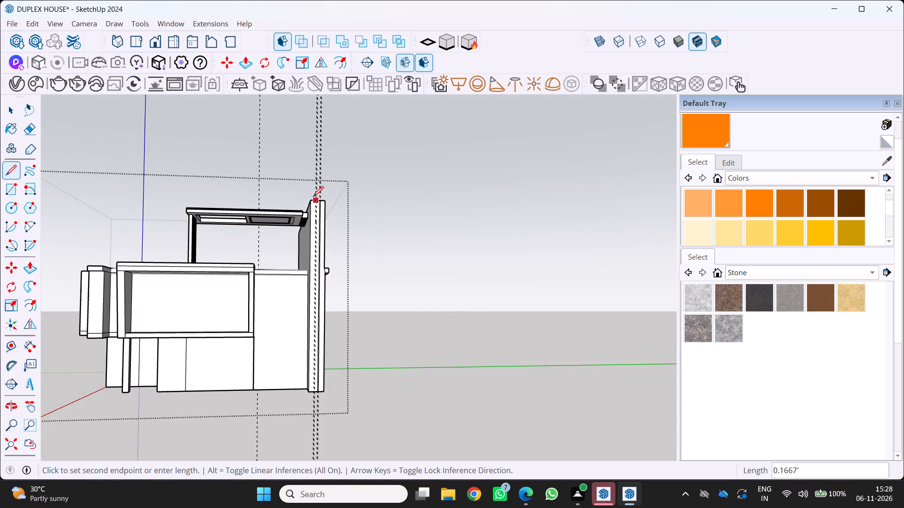
{"action": "scroll", "coordinate": [316, 396], "scroll_direction": "up", "scroll_amount": 13}
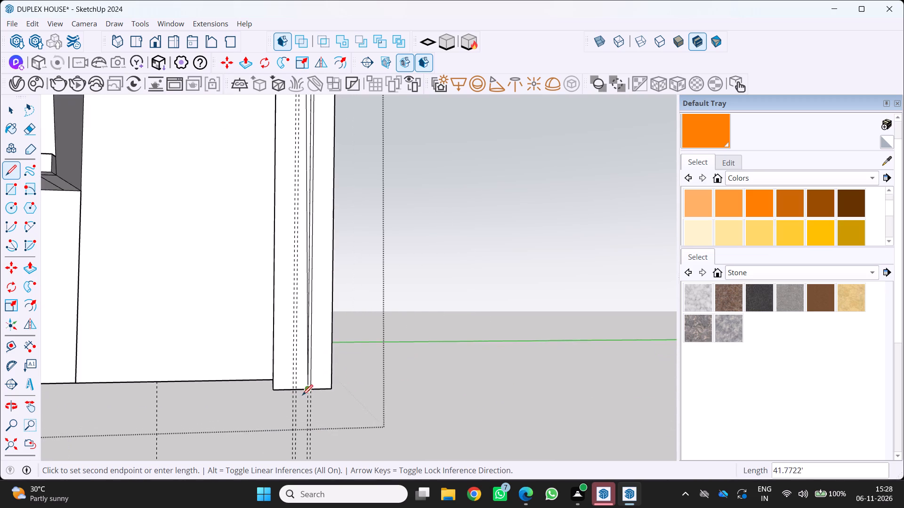
{"action": "scroll", "coordinate": [302, 395], "scroll_direction": "up", "scroll_amount": 11}
{"action": "left_click_drag", "start_coordinate": [292, 384], "coordinate": [297, 382]}
{"action": "scroll", "coordinate": [311, 375], "scroll_direction": "down", "scroll_amount": 17}
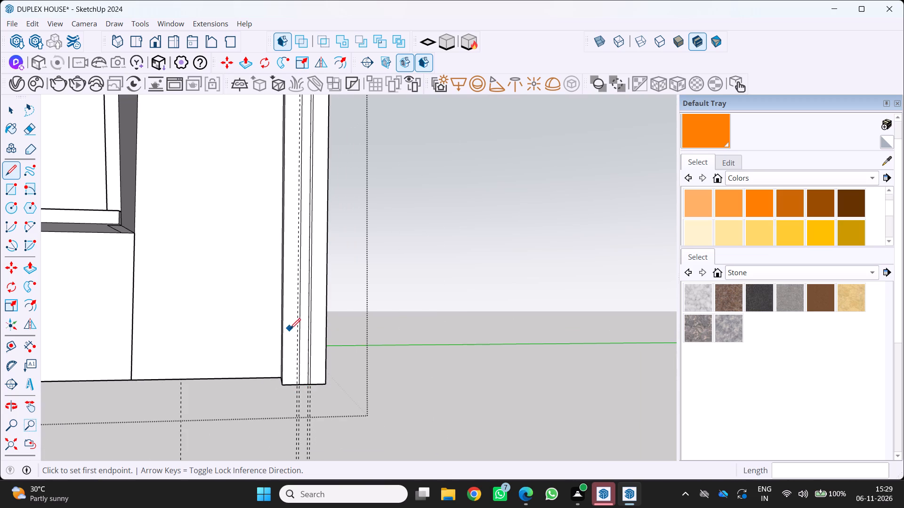
Draw a vertical line about 41.77' long along the innermost guide, from top to bottom of the wall's front edge face.
{"action": "middle_click_drag", "start_coordinate": [292, 331], "coordinate": [311, 437], "text": "shift"}
{"action": "scroll", "coordinate": [305, 314], "scroll_direction": "down", "scroll_amount": 6}
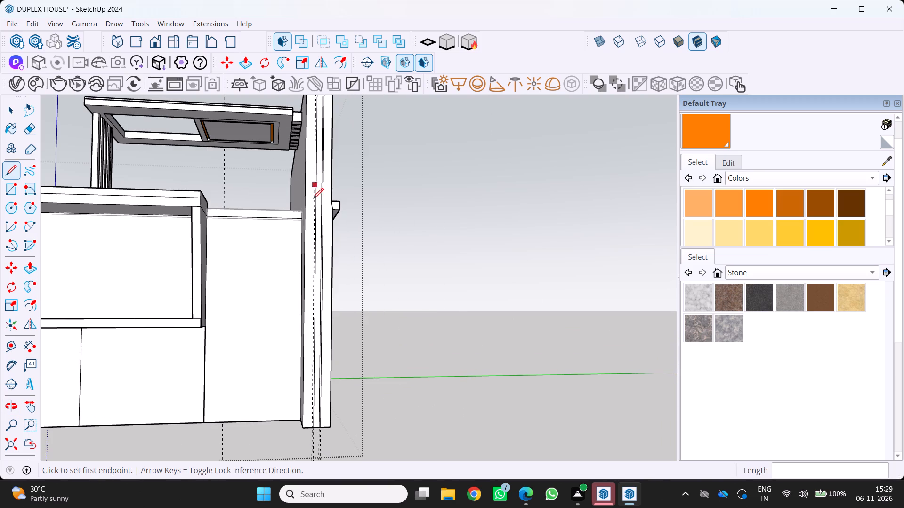
{"action": "middle_click_drag", "start_coordinate": [311, 215], "coordinate": [313, 270]}
{"action": "middle_click", "coordinate": [313, 270]}
{"action": "scroll", "coordinate": [314, 122], "scroll_direction": "up", "scroll_amount": 13}
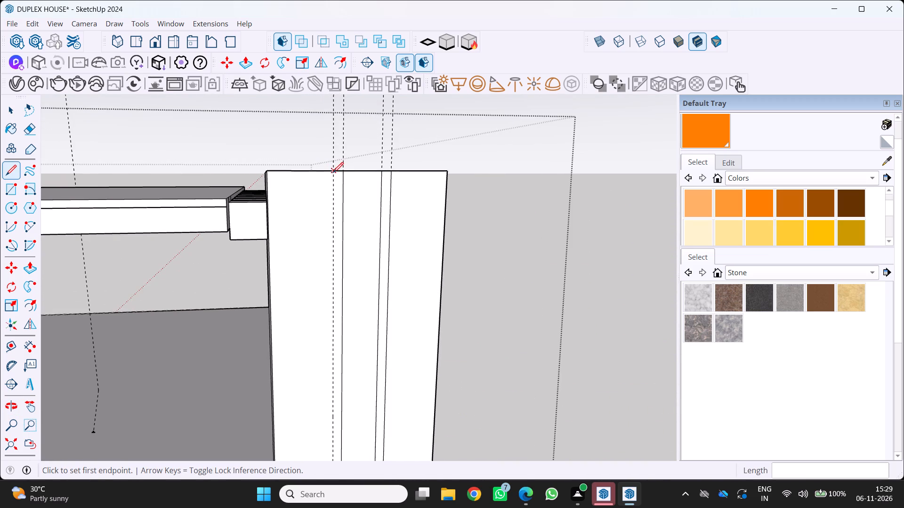
{"action": "left_click", "coordinate": [332, 172]}
{"action": "scroll", "coordinate": [330, 191], "scroll_direction": "down", "scroll_amount": 20}
{"action": "scroll", "coordinate": [330, 191], "scroll_direction": "down", "scroll_amount": 4}
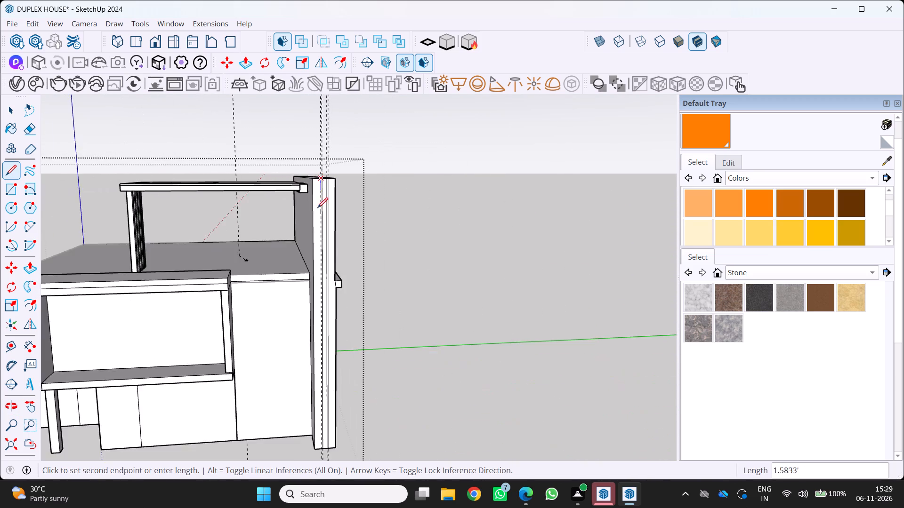
{"action": "scroll", "coordinate": [313, 220], "scroll_direction": "down", "scroll_amount": 5}
{"action": "scroll", "coordinate": [314, 364], "scroll_direction": "up", "scroll_amount": 18}
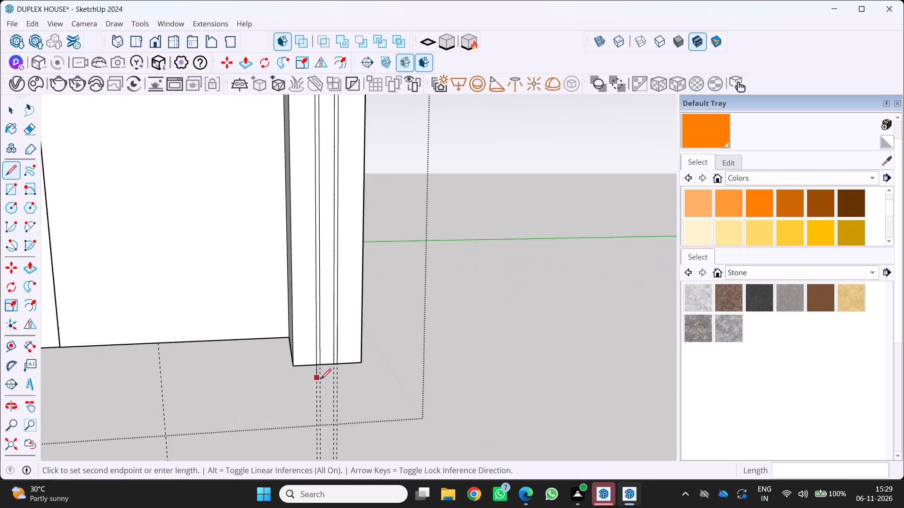
{"action": "scroll", "coordinate": [321, 379], "scroll_direction": "up", "scroll_amount": 5}
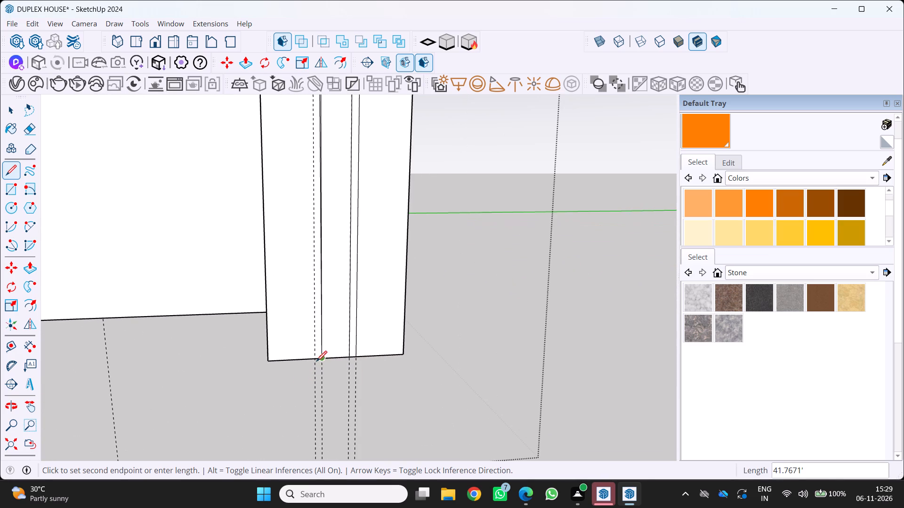
{"action": "left_click", "coordinate": [315, 362]}
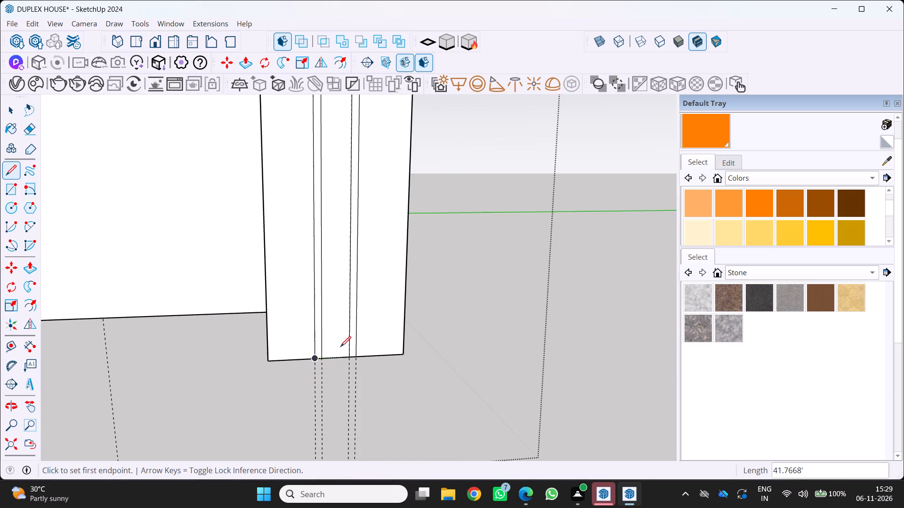
{"action": "scroll", "coordinate": [337, 347], "scroll_direction": "down", "scroll_amount": 5}
{"action": "key", "text": "space"}
{"action": "key", "text": "space"}
Delete all construction guides from the model.
{"action": "scroll", "coordinate": [328, 356], "scroll_direction": "down", "scroll_amount": 12}
{"action": "middle_click_drag", "start_coordinate": [318, 366], "coordinate": [316, 368]}
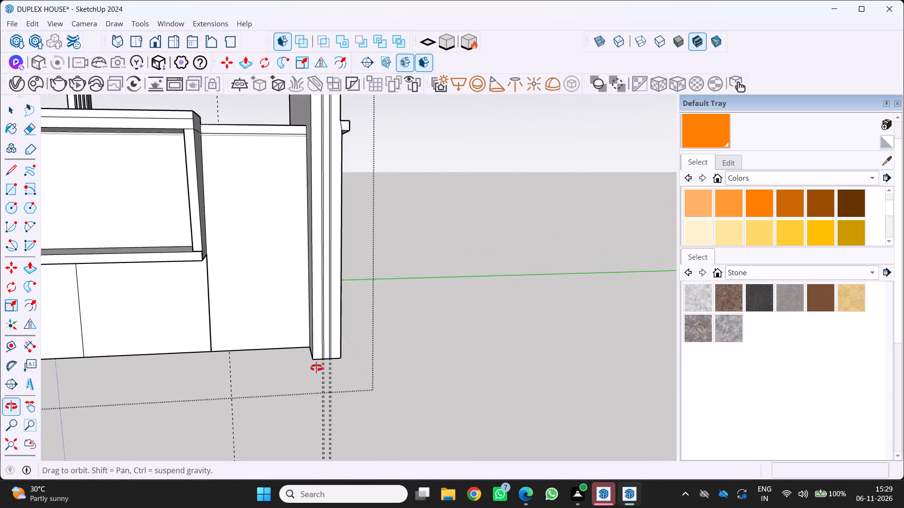
{"action": "middle_click_drag", "start_coordinate": [316, 368], "coordinate": [315, 396]}
{"action": "scroll", "coordinate": [315, 396], "scroll_direction": "down", "scroll_amount": 9}
{"action": "scroll", "coordinate": [322, 293], "scroll_direction": "up", "scroll_amount": 10}
{"action": "scroll", "coordinate": [306, 234], "scroll_direction": "up", "scroll_amount": 3}
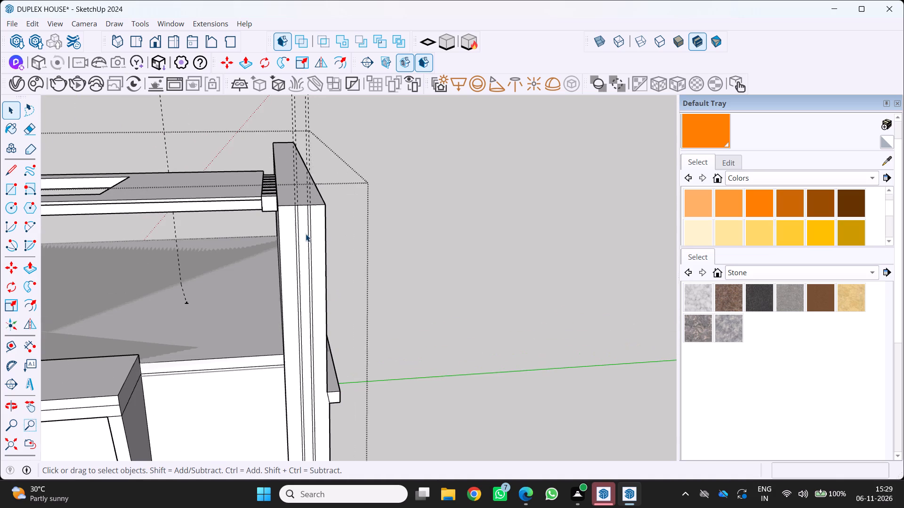
{"action": "left_click", "coordinate": [38, 24]}
{"action": "left_click_drag", "start_coordinate": [86, 141], "coordinate": [86, 145]}
Push/Pull the outer narrow strip on the tall wall's front edge face by about 0.075'.
{"action": "scroll", "coordinate": [92, 194], "scroll_direction": "down", "scroll_amount": 6}
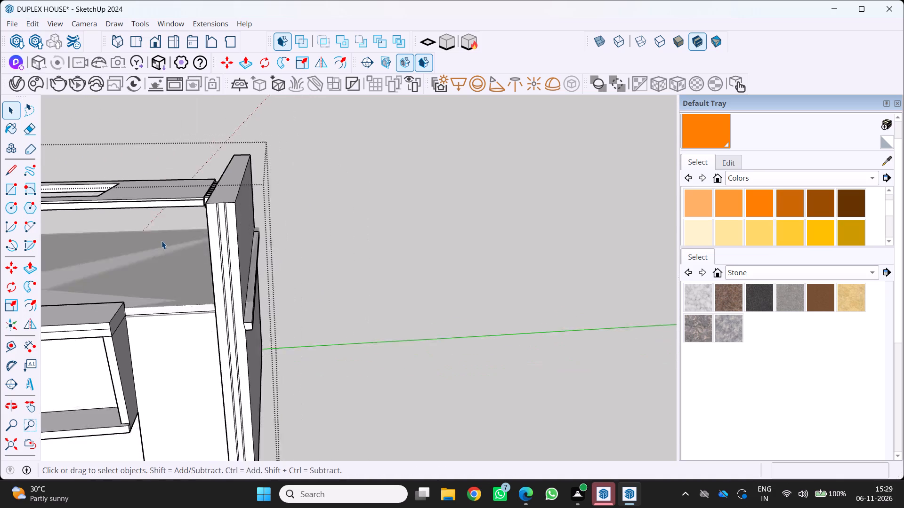
{"action": "scroll", "coordinate": [161, 241], "scroll_direction": "down", "scroll_amount": 4}
{"action": "middle_click_drag", "start_coordinate": [158, 247], "coordinate": [242, 222]}
{"action": "scroll", "coordinate": [261, 236], "scroll_direction": "up", "scroll_amount": 13}
{"action": "middle_click_drag", "start_coordinate": [252, 257], "coordinate": [251, 257]}
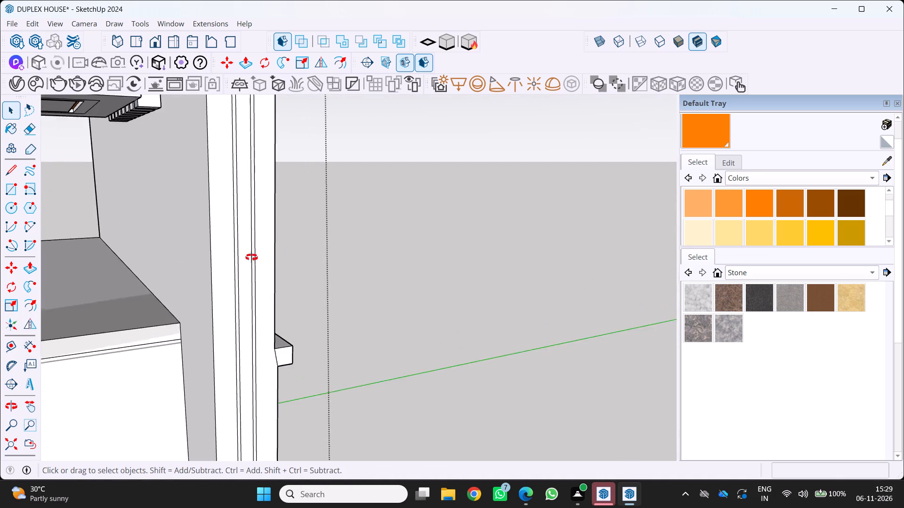
{"action": "middle_click_drag", "start_coordinate": [251, 257], "coordinate": [214, 304]}
{"action": "middle_click", "coordinate": [211, 304]}
{"action": "scroll", "coordinate": [211, 291], "scroll_direction": "up", "scroll_amount": 7}
{"action": "middle_click_drag", "start_coordinate": [242, 272], "coordinate": [226, 275]}
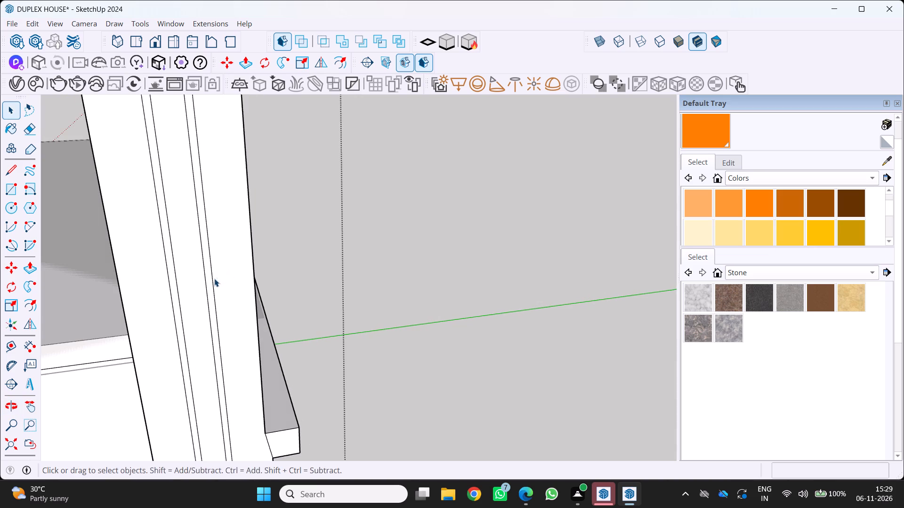
{"action": "key", "text": "p"}
{"action": "scroll", "coordinate": [190, 268], "scroll_direction": "up", "scroll_amount": 6}
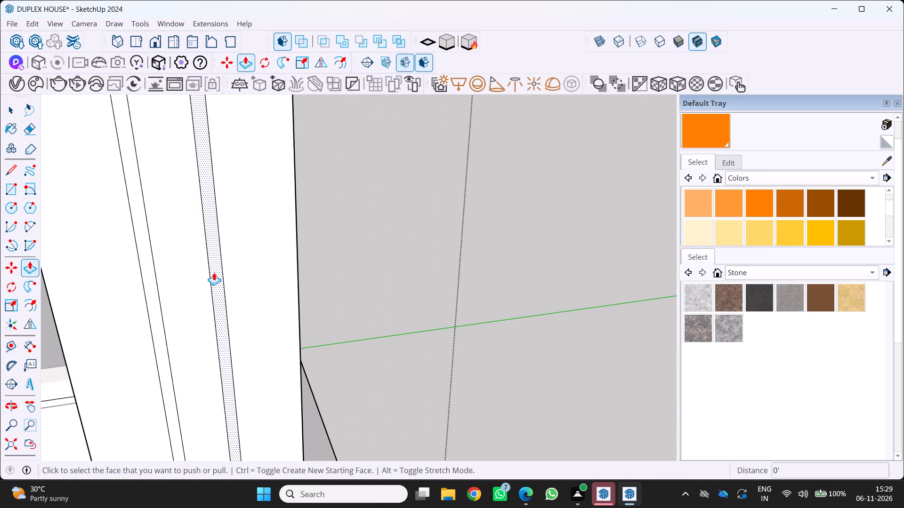
{"action": "left_click", "coordinate": [214, 273]}
{"action": "scroll", "coordinate": [214, 270], "scroll_direction": "up", "scroll_amount": 2}
{"action": "middle_click_drag", "start_coordinate": [213, 271], "coordinate": [277, 262]}
{"action": "scroll", "coordinate": [277, 262], "scroll_direction": "down", "scroll_amount": 4}
{"action": "middle_click", "coordinate": [277, 262]}
{"action": "middle_click_drag", "start_coordinate": [226, 265], "coordinate": [98, 295]}
{"action": "scroll", "coordinate": [152, 284], "scroll_direction": "up", "scroll_amount": 7}
{"action": "left_click_drag", "start_coordinate": [230, 282], "coordinate": [233, 277]}
Examine the narrow strips on the tall wall's front edge face from several angles and distances.
{"action": "scroll", "coordinate": [226, 278], "scroll_direction": "down", "scroll_amount": 7}
{"action": "middle_click_drag", "start_coordinate": [219, 284], "coordinate": [354, 200]}
{"action": "middle_click_drag", "start_coordinate": [350, 202], "coordinate": [346, 204]}
{"action": "scroll", "coordinate": [280, 226], "scroll_direction": "down", "scroll_amount": 19}
{"action": "middle_click_drag", "start_coordinate": [275, 226], "coordinate": [200, 258]}
{"action": "scroll", "coordinate": [217, 241], "scroll_direction": "down", "scroll_amount": 3}
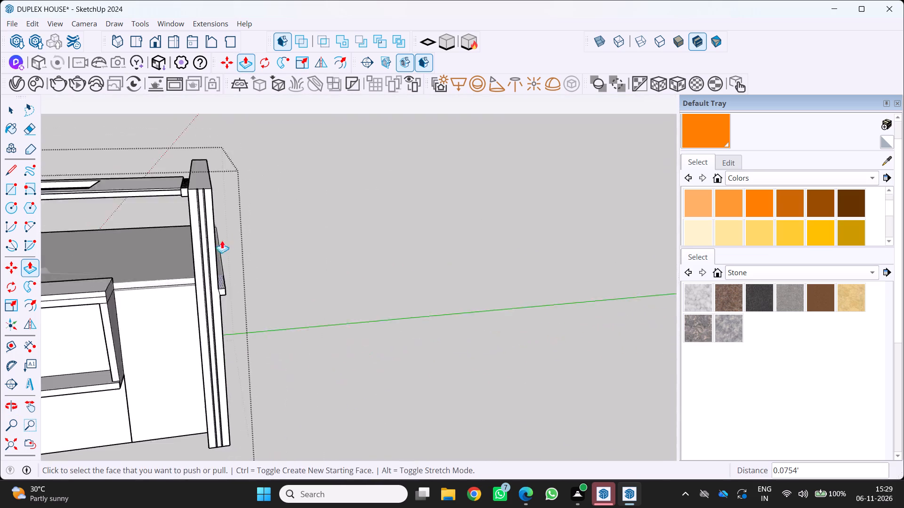
{"action": "scroll", "coordinate": [222, 240], "scroll_direction": "down", "scroll_amount": 3}
{"action": "middle_click_drag", "start_coordinate": [294, 210], "coordinate": [285, 237]}
{"action": "scroll", "coordinate": [282, 233], "scroll_direction": "down", "scroll_amount": 1}
{"action": "middle_click_drag", "start_coordinate": [282, 234], "coordinate": [285, 235], "text": "shift"}
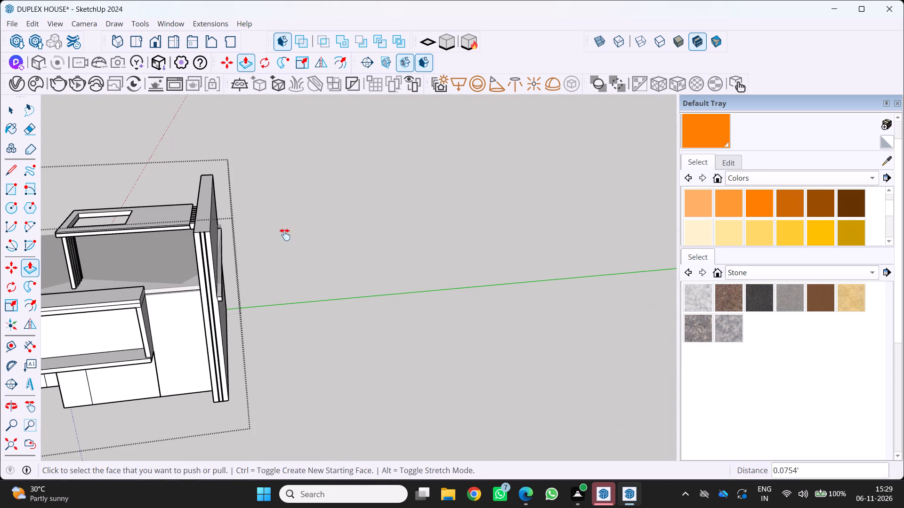
{"action": "middle_click_drag", "start_coordinate": [285, 235], "coordinate": [445, 211], "text": "shift"}
{"action": "middle_click", "coordinate": [445, 211], "text": "shift"}
{"action": "scroll", "coordinate": [428, 226], "scroll_direction": "up", "scroll_amount": 4}
{"action": "middle_click_drag", "start_coordinate": [414, 246], "coordinate": [380, 247]}
{"action": "middle_click", "coordinate": [379, 246]}
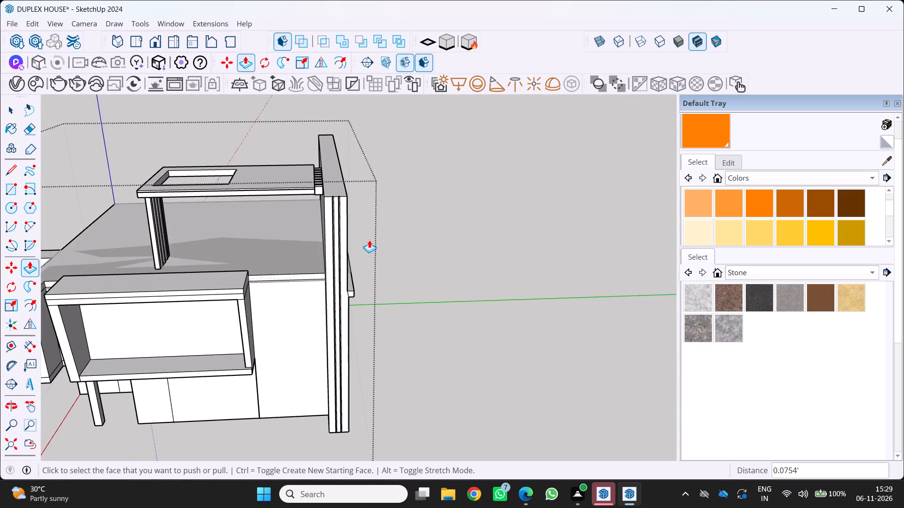
{"action": "scroll", "coordinate": [368, 240], "scroll_direction": "down", "scroll_amount": 9}
{"action": "middle_click_drag", "start_coordinate": [376, 282], "coordinate": [358, 301]}
{"action": "middle_click", "coordinate": [356, 305]}
{"action": "scroll", "coordinate": [399, 376], "scroll_direction": "up", "scroll_amount": 4}
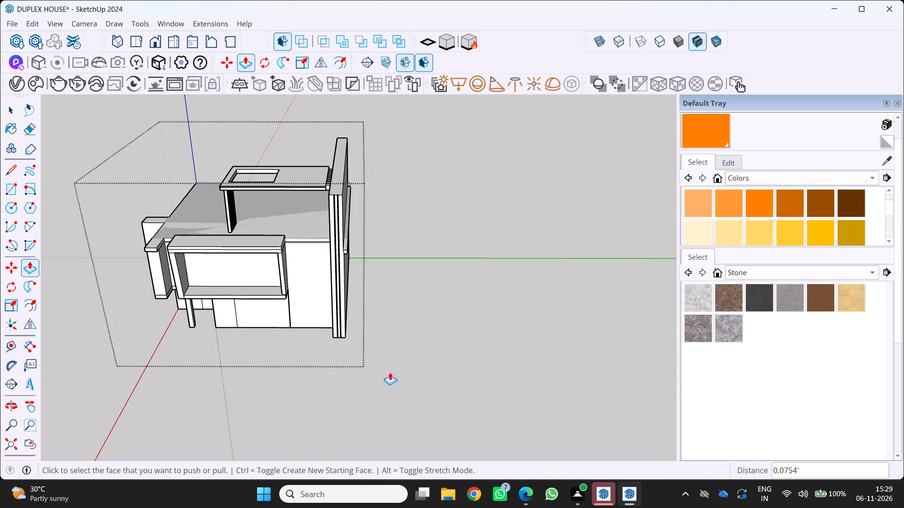
Examine the rest of the house from several sides, including the projecting frame, the canopy with its vertical slats and the facades.
{"action": "scroll", "coordinate": [380, 363], "scroll_direction": "up", "scroll_amount": 4}
{"action": "middle_click_drag", "start_coordinate": [223, 270], "coordinate": [240, 227]}
{"action": "middle_click", "coordinate": [240, 227]}
{"action": "scroll", "coordinate": [254, 253], "scroll_direction": "up", "scroll_amount": 1}
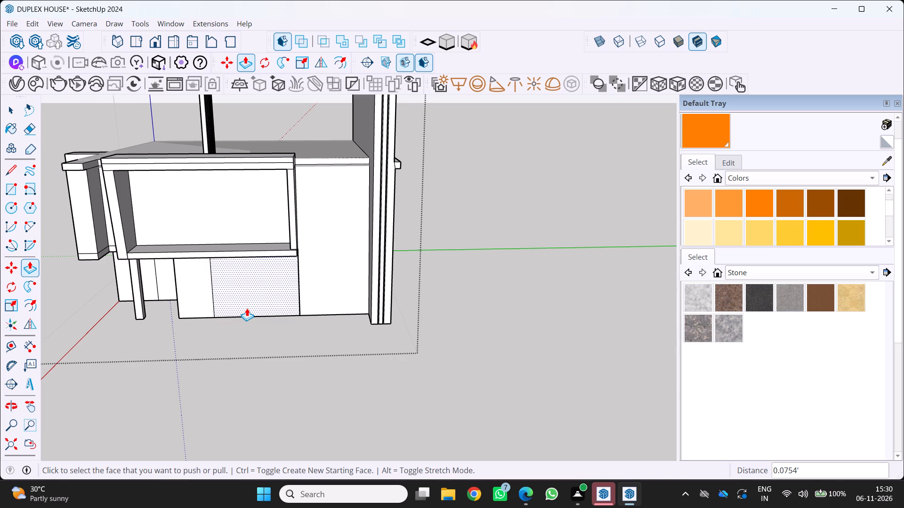
{"action": "scroll", "coordinate": [263, 267], "scroll_direction": "up", "scroll_amount": 2}
{"action": "middle_click_drag", "start_coordinate": [262, 266], "coordinate": [331, 364]}
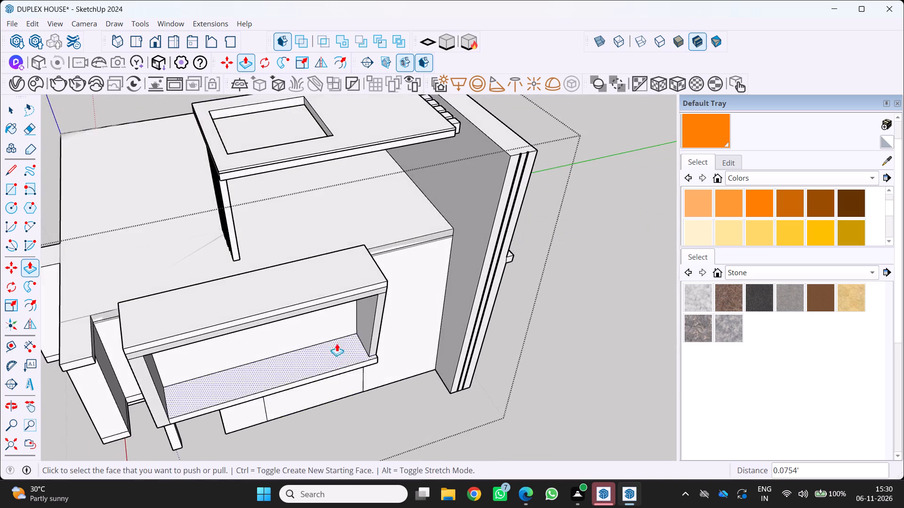
{"action": "scroll", "coordinate": [338, 329], "scroll_direction": "up", "scroll_amount": 5}
{"action": "middle_click_drag", "start_coordinate": [323, 313], "coordinate": [506, 359]}
{"action": "middle_click", "coordinate": [503, 359]}
{"action": "scroll", "coordinate": [430, 327], "scroll_direction": "down", "scroll_amount": 6}
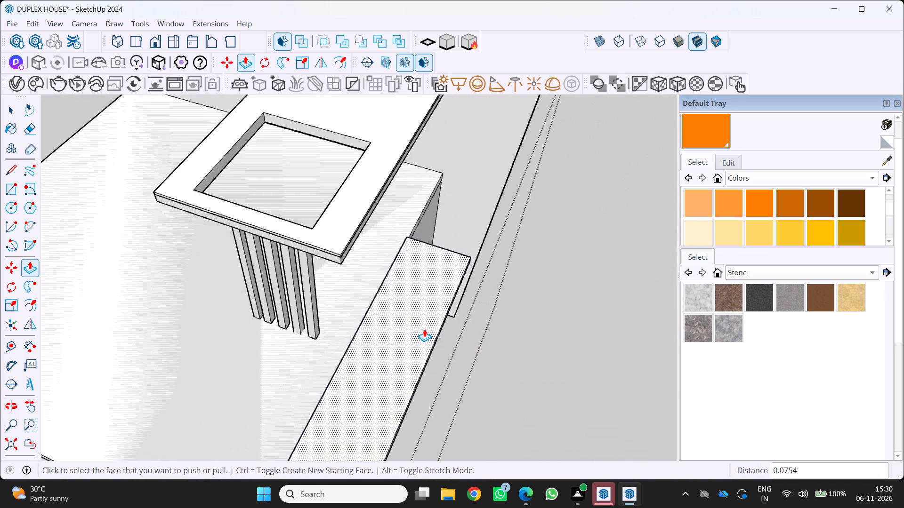
{"action": "middle_click_drag", "start_coordinate": [420, 329], "coordinate": [351, 281]}
{"action": "scroll", "coordinate": [403, 321], "scroll_direction": "up", "scroll_amount": 1}
{"action": "scroll", "coordinate": [348, 273], "scroll_direction": "up", "scroll_amount": 3}
{"action": "middle_click_drag", "start_coordinate": [345, 270], "coordinate": [541, 262]}
{"action": "middle_click", "coordinate": [541, 262]}
{"action": "scroll", "coordinate": [541, 262], "scroll_direction": "up", "scroll_amount": 1}
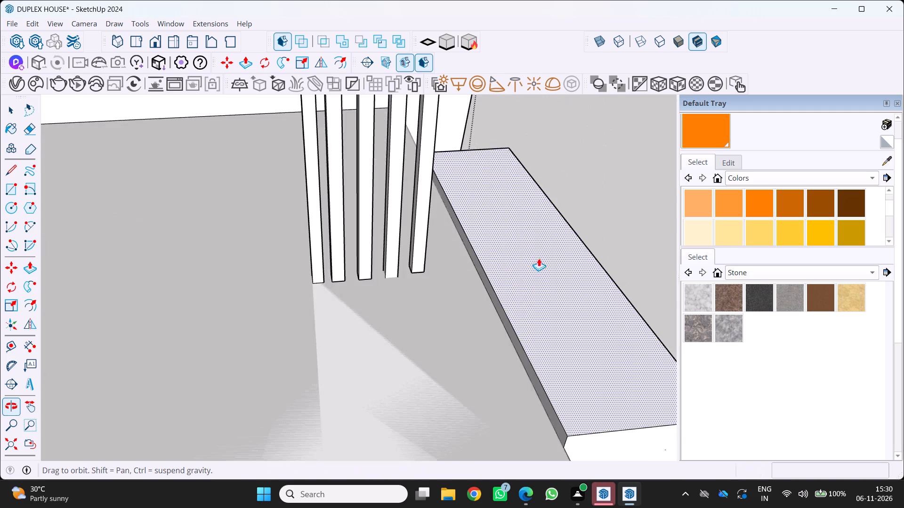
{"action": "scroll", "coordinate": [539, 258], "scroll_direction": "up", "scroll_amount": 2}
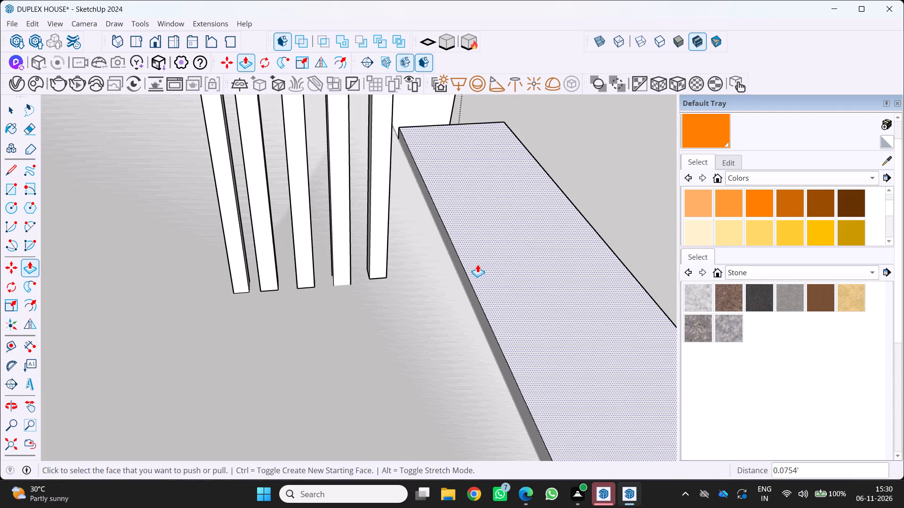
{"action": "middle_click_drag", "start_coordinate": [457, 272], "coordinate": [430, 270]}
{"action": "scroll", "coordinate": [426, 270], "scroll_direction": "down", "scroll_amount": 20}
{"action": "scroll", "coordinate": [426, 270], "scroll_direction": "down", "scroll_amount": 3}
{"action": "middle_click_drag", "start_coordinate": [417, 290], "coordinate": [406, 282]}
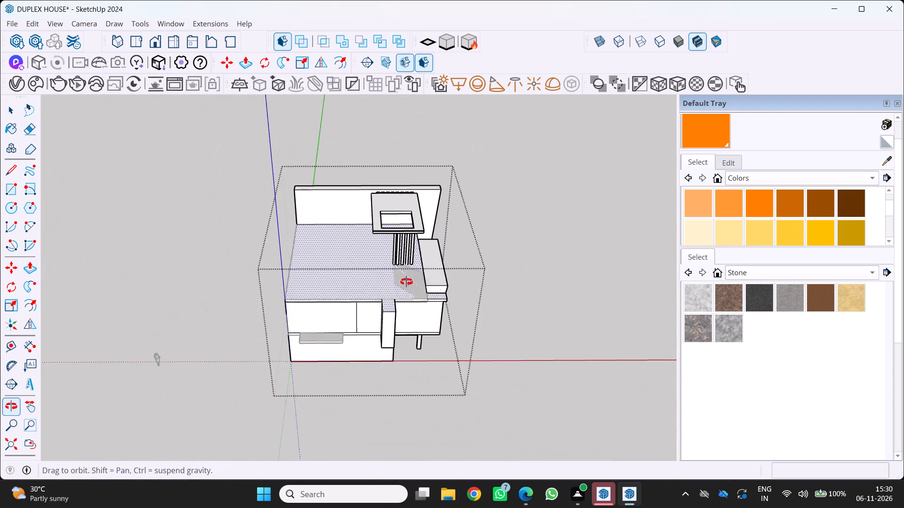
{"action": "middle_click_drag", "start_coordinate": [406, 282], "coordinate": [393, 208]}
{"action": "middle_click", "coordinate": [393, 208]}
{"action": "scroll", "coordinate": [332, 292], "scroll_direction": "up", "scroll_amount": 4}
{"action": "middle_click_drag", "start_coordinate": [331, 297], "coordinate": [371, 245]}
{"action": "middle_click", "coordinate": [372, 244]}
{"action": "scroll", "coordinate": [305, 284], "scroll_direction": "up", "scroll_amount": 6}
{"action": "middle_click_drag", "start_coordinate": [293, 272], "coordinate": [341, 250]}
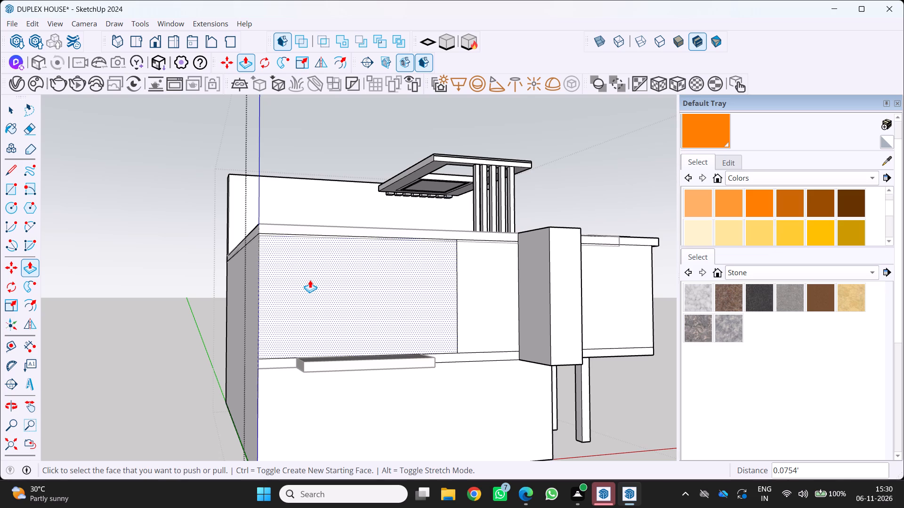
{"action": "scroll", "coordinate": [312, 280], "scroll_direction": "down", "scroll_amount": 5}
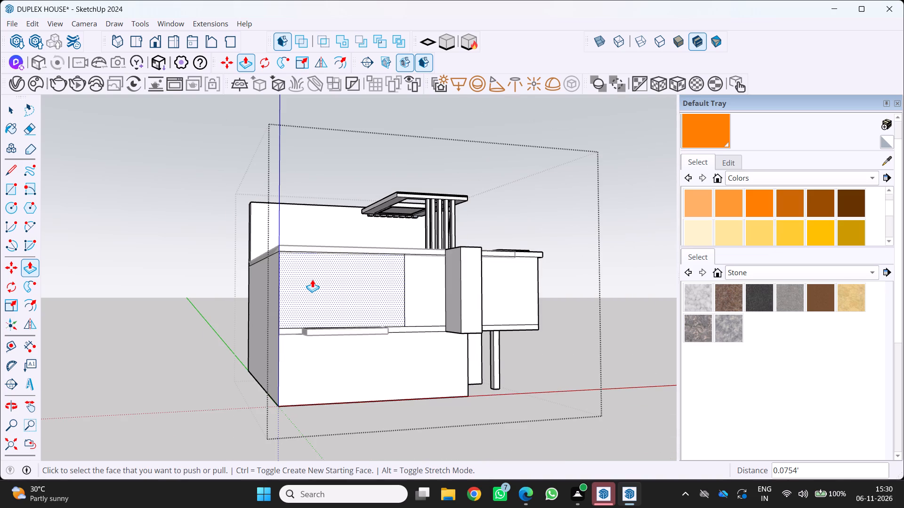
{"action": "scroll", "coordinate": [312, 279], "scroll_direction": "down", "scroll_amount": 3}
{"action": "middle_click_drag", "start_coordinate": [323, 279], "coordinate": [99, 330]}
{"action": "middle_click", "coordinate": [99, 330]}
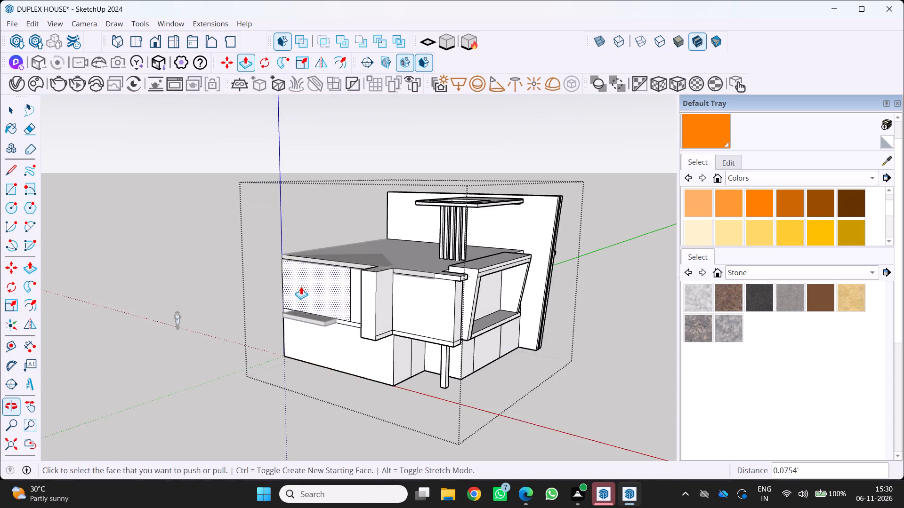
Examine the duplex's front facade, with its projecting pier, ledge, roof slab and slatted canopy, from several angles and distances.
{"action": "scroll", "coordinate": [301, 286], "scroll_direction": "down", "scroll_amount": 4}
{"action": "middle_click", "coordinate": [298, 286]}
{"action": "middle_click_drag", "start_coordinate": [295, 284], "coordinate": [436, 282]}
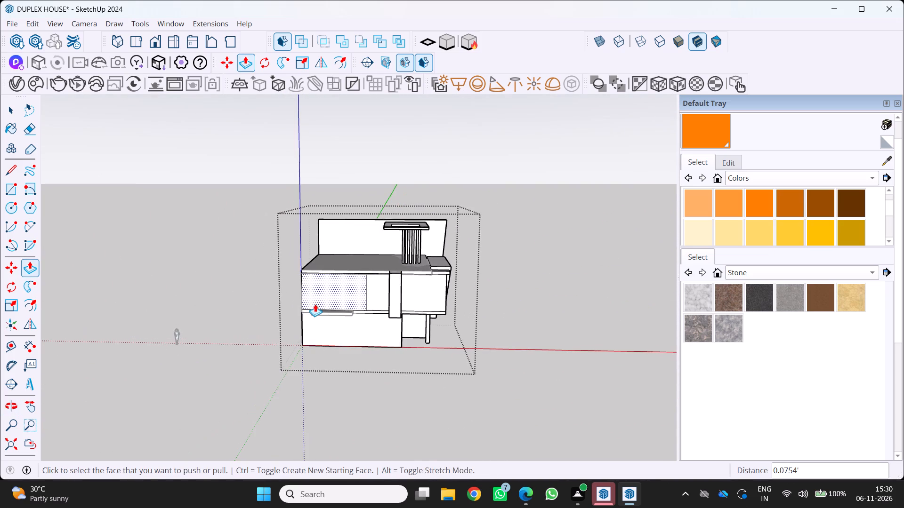
{"action": "middle_click_drag", "start_coordinate": [315, 304], "coordinate": [262, 309]}
{"action": "scroll", "coordinate": [315, 304], "scroll_direction": "up", "scroll_amount": 1}
{"action": "scroll", "coordinate": [359, 321], "scroll_direction": "up", "scroll_amount": 2}
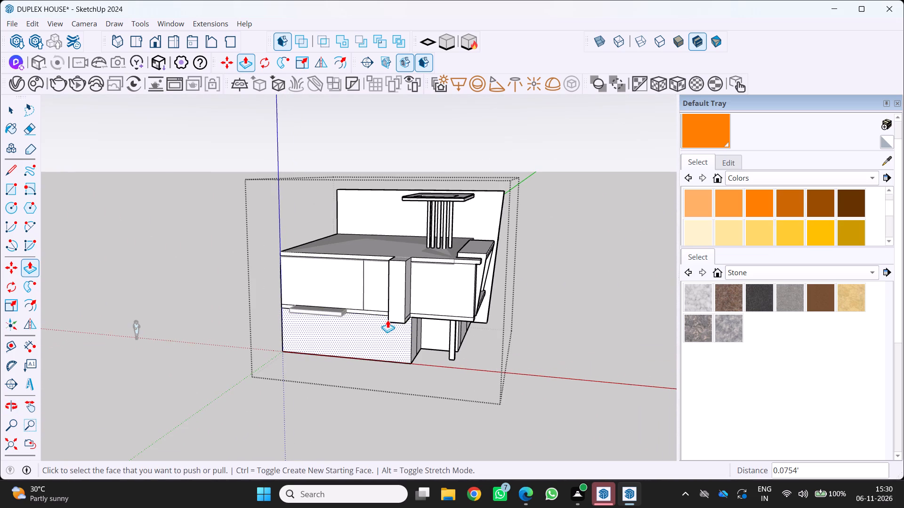
{"action": "scroll", "coordinate": [386, 333], "scroll_direction": "down", "scroll_amount": 4}
{"action": "middle_click_drag", "start_coordinate": [419, 319], "coordinate": [354, 345]}
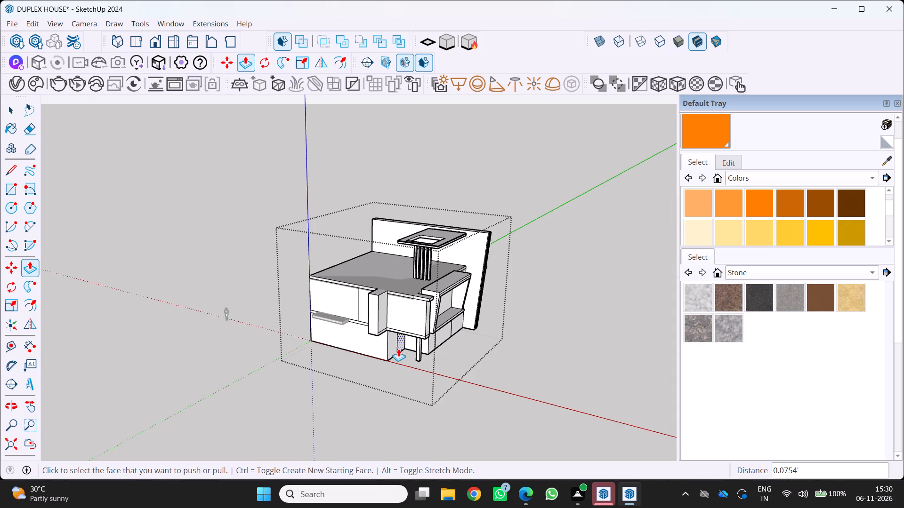
{"action": "scroll", "coordinate": [388, 349], "scroll_direction": "down", "scroll_amount": 3}
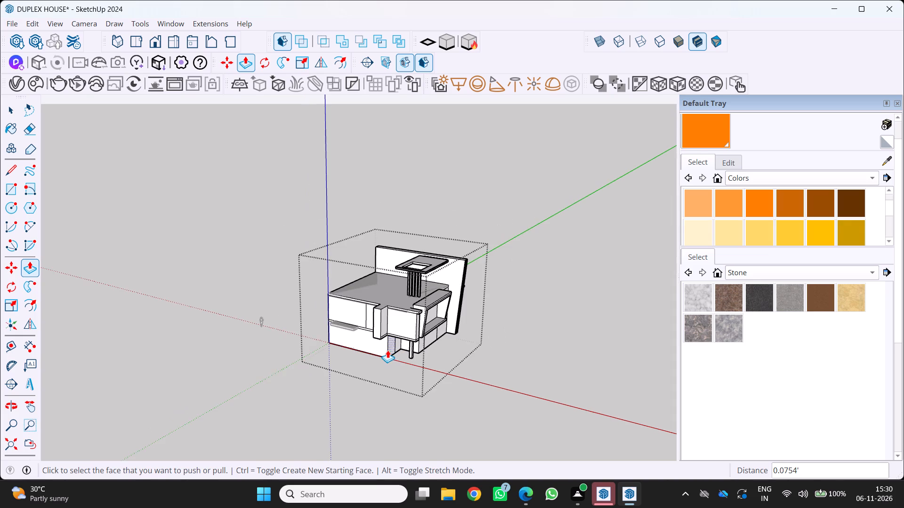
{"action": "scroll", "coordinate": [394, 326], "scroll_direction": "up", "scroll_amount": 4}
{"action": "middle_click_drag", "start_coordinate": [388, 313], "coordinate": [448, 262]}
{"action": "scroll", "coordinate": [426, 294], "scroll_direction": "up", "scroll_amount": 3}
{"action": "middle_click_drag", "start_coordinate": [426, 294], "coordinate": [417, 297]}
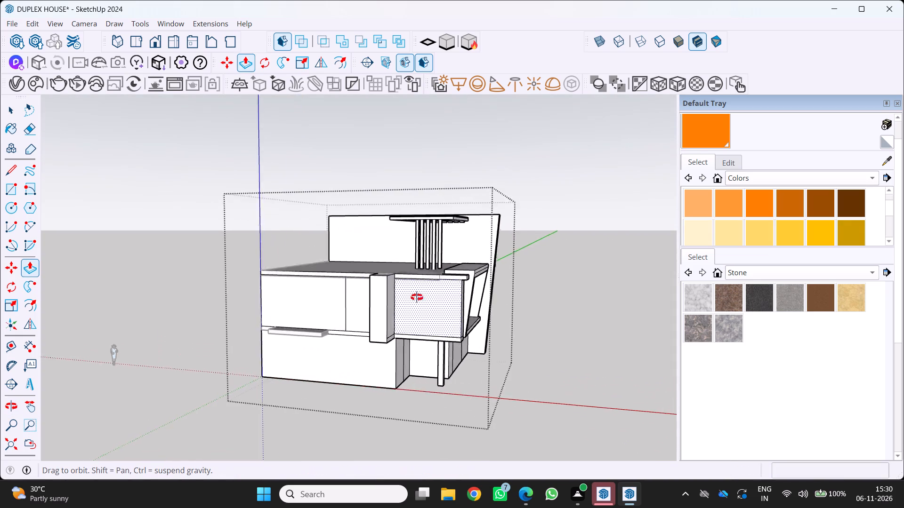
{"action": "middle_click_drag", "start_coordinate": [417, 297], "coordinate": [477, 333]}
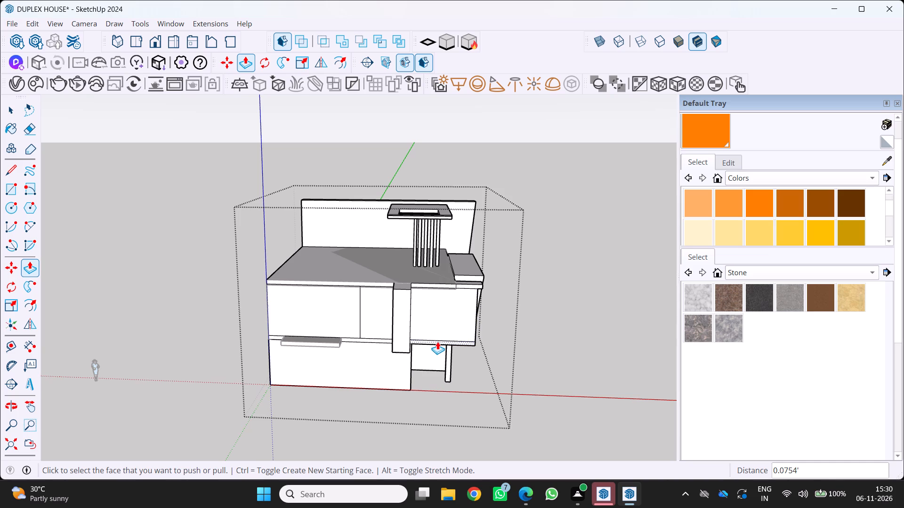
{"action": "scroll", "coordinate": [434, 342], "scroll_direction": "down", "scroll_amount": 5}
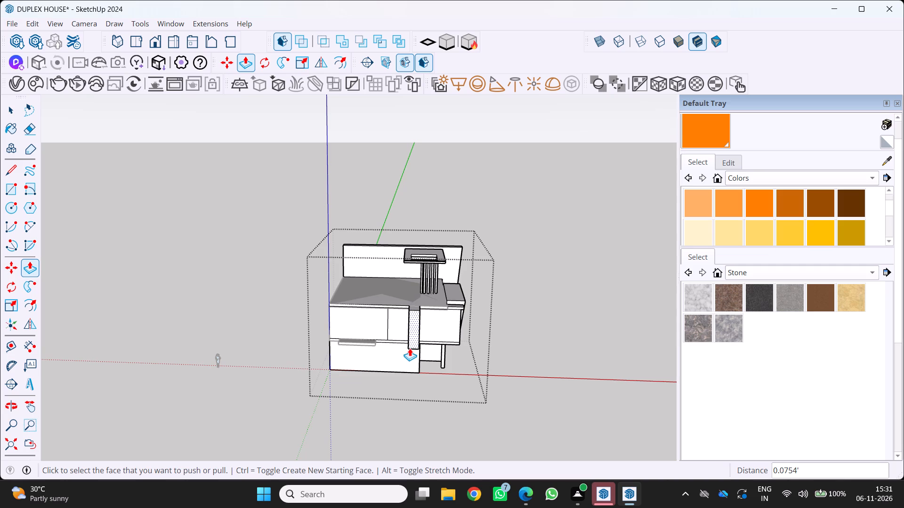
{"action": "scroll", "coordinate": [408, 349], "scroll_direction": "down", "scroll_amount": 5}
{"action": "middle_click_drag", "start_coordinate": [405, 351], "coordinate": [356, 360]}
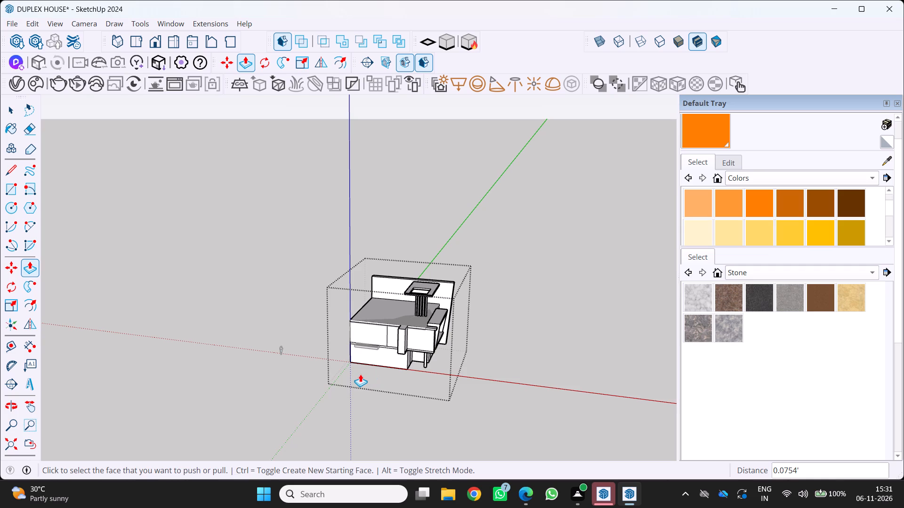
{"action": "scroll", "coordinate": [360, 375], "scroll_direction": "down", "scroll_amount": 3}
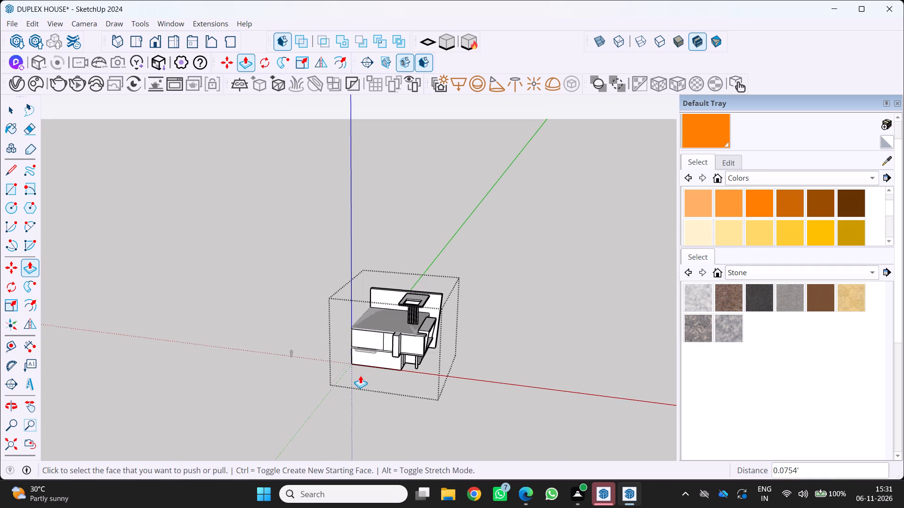
{"action": "scroll", "coordinate": [381, 371], "scroll_direction": "up", "scroll_amount": 2}
{"action": "middle_click", "coordinate": [391, 368]}
{"action": "middle_click_drag", "start_coordinate": [393, 368], "coordinate": [429, 336]}
{"action": "middle_click", "coordinate": [429, 336]}
{"action": "scroll", "coordinate": [430, 333], "scroll_direction": "up", "scroll_amount": 11}
{"action": "middle_click_drag", "start_coordinate": [405, 339], "coordinate": [378, 375]}
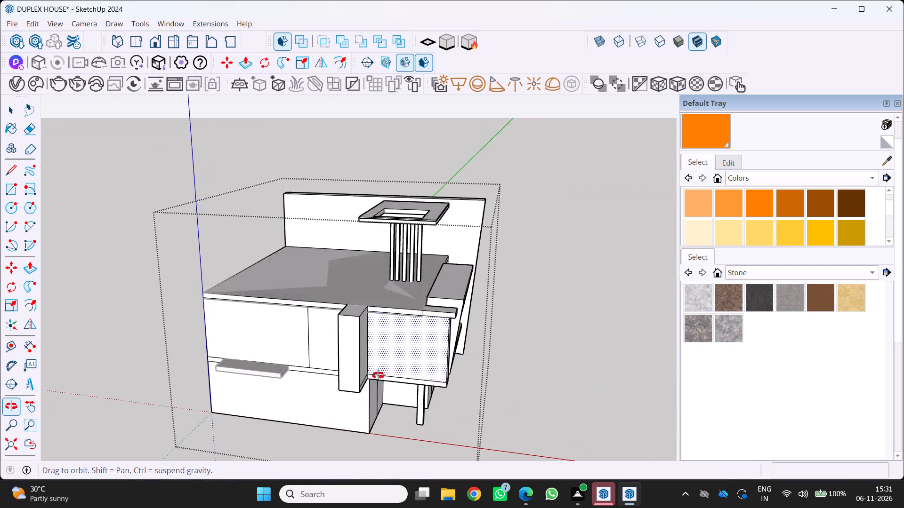
{"action": "middle_click_drag", "start_coordinate": [378, 375], "coordinate": [374, 379]}
{"action": "middle_click", "coordinate": [374, 379]}
{"action": "scroll", "coordinate": [428, 332], "scroll_direction": "up", "scroll_amount": 5}
{"action": "middle_click_drag", "start_coordinate": [425, 325], "coordinate": [431, 310]}
{"action": "middle_click", "coordinate": [431, 310]}
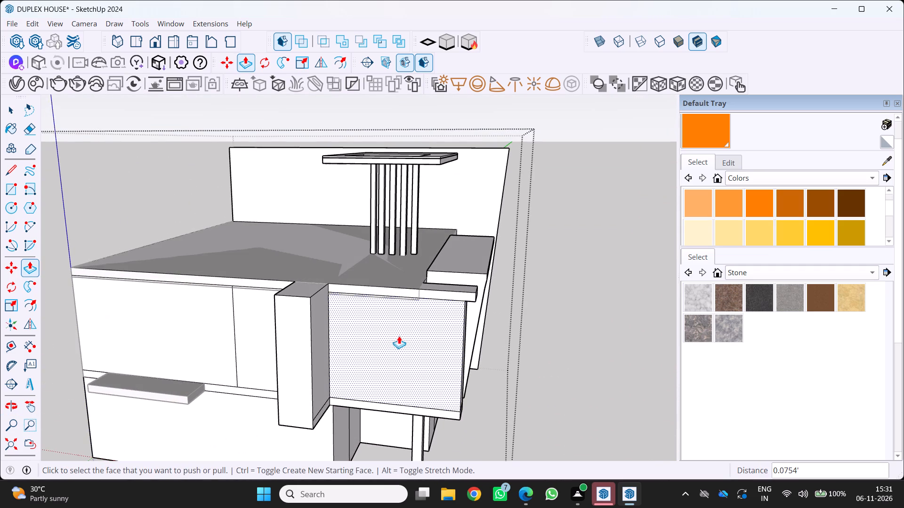
{"action": "scroll", "coordinate": [374, 353], "scroll_direction": "down", "scroll_amount": 5}
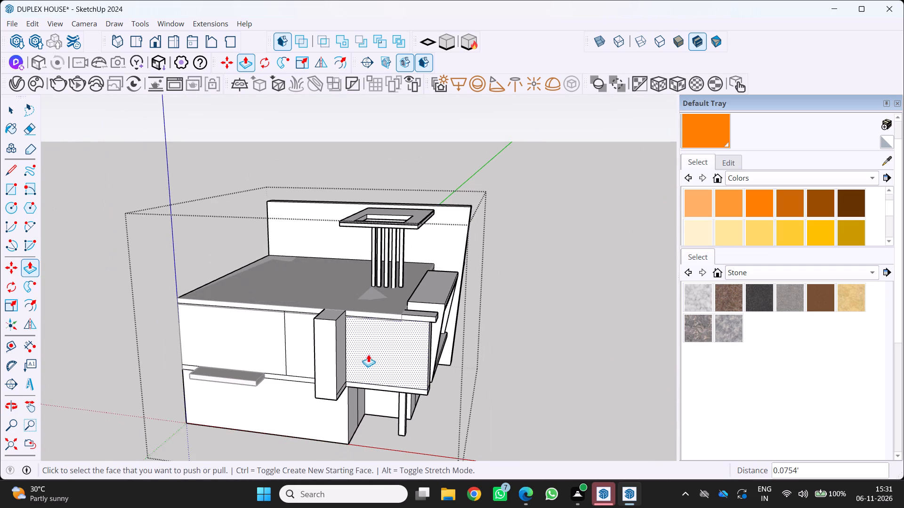
{"action": "middle_click_drag", "start_coordinate": [320, 366], "coordinate": [354, 343]}
{"action": "middle_click", "coordinate": [354, 342]}
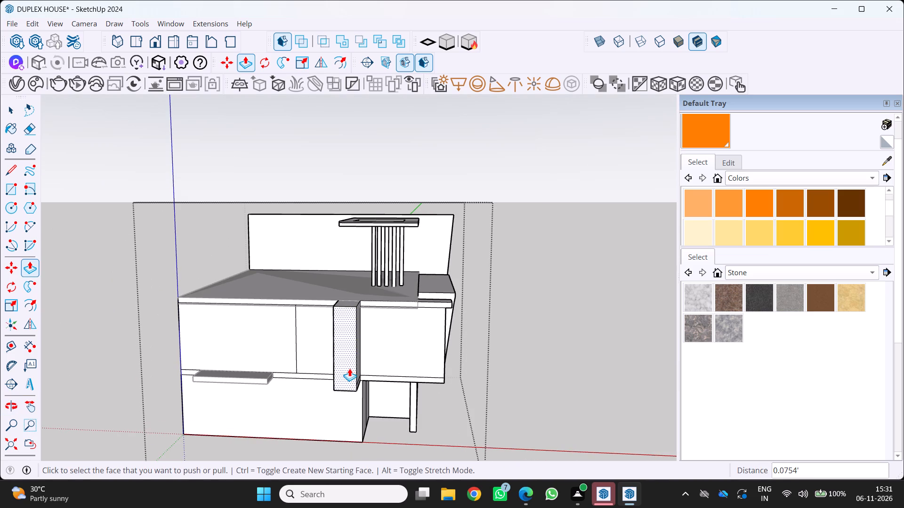
{"action": "scroll", "coordinate": [349, 368], "scroll_direction": "up", "scroll_amount": 1}
{"action": "middle_click_drag", "start_coordinate": [348, 368], "coordinate": [352, 343]}
{"action": "scroll", "coordinate": [347, 343], "scroll_direction": "down", "scroll_amount": 4}
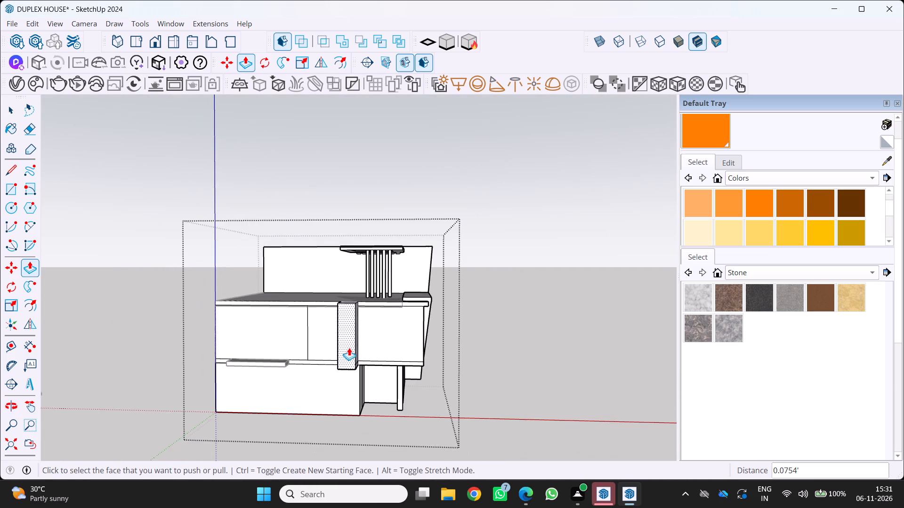
{"action": "middle_click_drag", "start_coordinate": [359, 349], "coordinate": [335, 368]}
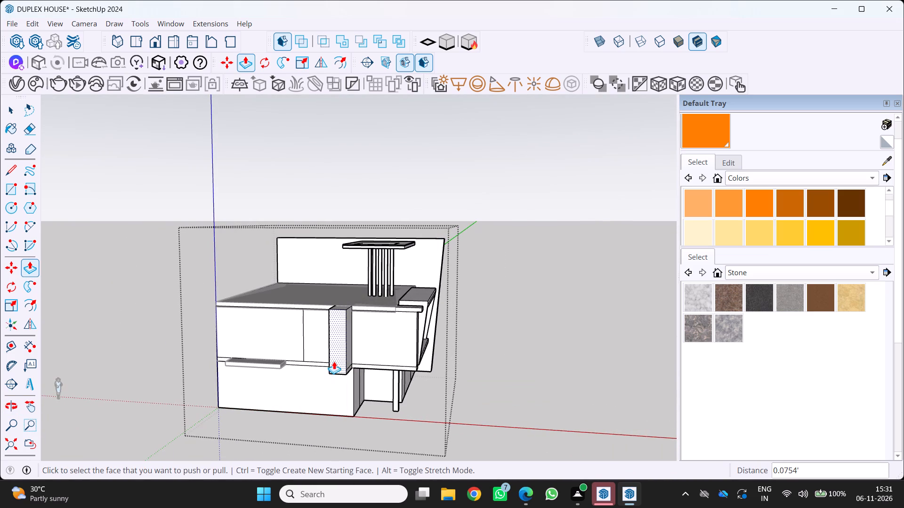
{"action": "middle_click", "coordinate": [335, 361]}
{"action": "middle_click_drag", "start_coordinate": [334, 361], "coordinate": [305, 372]}
{"action": "middle_click", "coordinate": [305, 372]}
{"action": "scroll", "coordinate": [354, 333], "scroll_direction": "down", "scroll_amount": 3}
{"action": "middle_click", "coordinate": [351, 334]}
{"action": "middle_click", "coordinate": [351, 334]}
{"action": "middle_click_drag", "start_coordinate": [350, 335], "coordinate": [306, 354]}
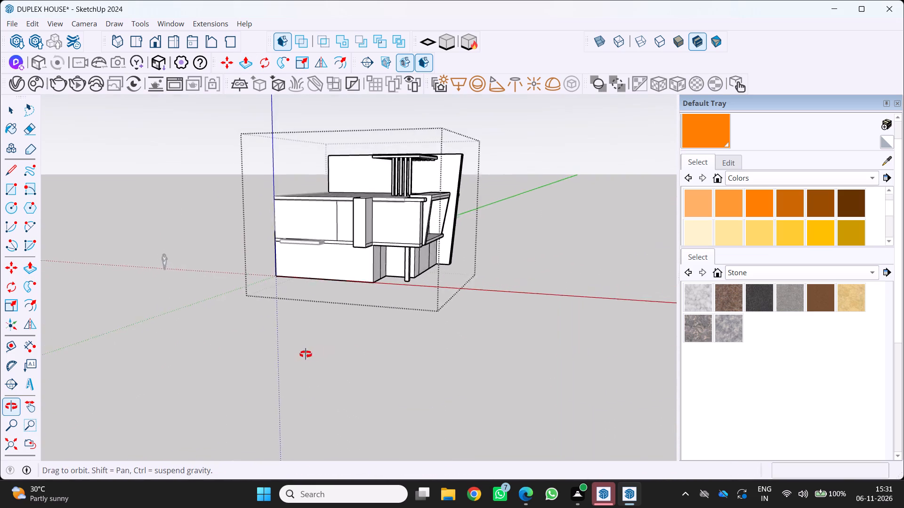
Examine the side of the house with the projecting frame and tall wall edge, coming back around to the front.
{"action": "middle_click_drag", "start_coordinate": [306, 354], "coordinate": [301, 354]}
{"action": "middle_click", "coordinate": [301, 354]}
{"action": "middle_click", "coordinate": [301, 354]}
{"action": "middle_click_drag", "start_coordinate": [324, 342], "coordinate": [244, 357]}
{"action": "middle_click", "coordinate": [243, 357]}
{"action": "scroll", "coordinate": [303, 336], "scroll_direction": "up", "scroll_amount": 3}
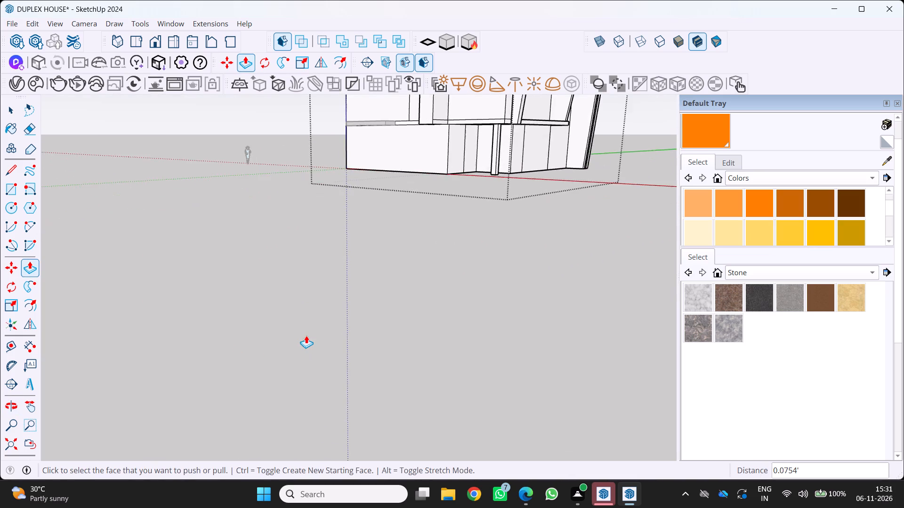
{"action": "middle_click", "coordinate": [306, 335]}
{"action": "middle_click", "coordinate": [306, 335]}
{"action": "middle_click", "coordinate": [306, 335]}
{"action": "middle_click", "coordinate": [306, 338]}
{"action": "scroll", "coordinate": [307, 339], "scroll_direction": "down", "scroll_amount": 9}
{"action": "middle_click", "coordinate": [307, 339]}
{"action": "middle_click", "coordinate": [306, 339]}
{"action": "scroll", "coordinate": [287, 342], "scroll_direction": "down", "scroll_amount": 4}
{"action": "middle_click", "coordinate": [286, 342]}
{"action": "middle_click", "coordinate": [286, 342]}
{"action": "middle_click", "coordinate": [285, 342]}
{"action": "middle_click_drag", "start_coordinate": [282, 342], "coordinate": [181, 355]}
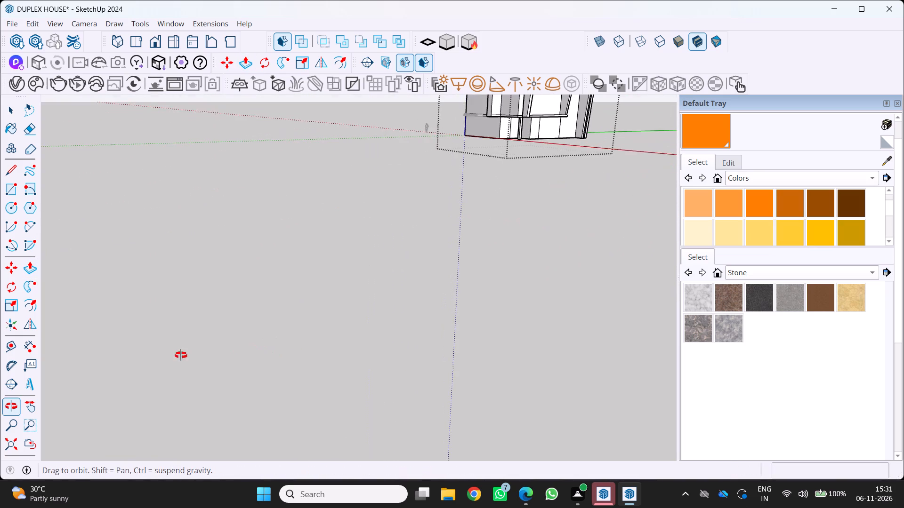
{"action": "middle_click_drag", "start_coordinate": [181, 355], "coordinate": [180, 356]}
{"action": "middle_click", "coordinate": [180, 356]}
{"action": "scroll", "coordinate": [328, 302], "scroll_direction": "down", "scroll_amount": 4}
{"action": "middle_click_drag", "start_coordinate": [321, 307], "coordinate": [315, 310], "text": "shift"}
{"action": "middle_click_drag", "start_coordinate": [312, 312], "coordinate": [168, 349], "text": "shift"}
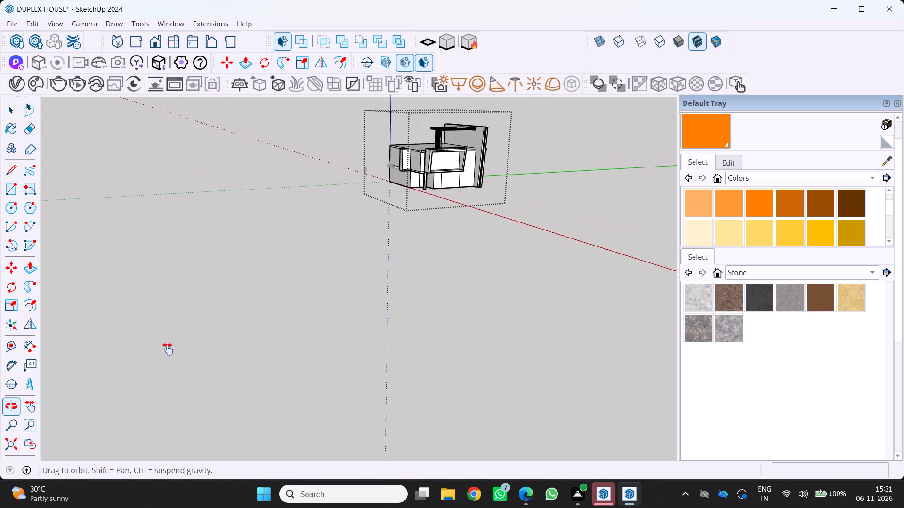
{"action": "middle_click_drag", "start_coordinate": [168, 349], "coordinate": [168, 347], "text": "shift"}
{"action": "scroll", "coordinate": [325, 229], "scroll_direction": "up", "scroll_amount": 5, "text": "shift"}
{"action": "middle_click_drag", "start_coordinate": [365, 158], "coordinate": [210, 188]}
{"action": "scroll", "coordinate": [405, 183], "scroll_direction": "down", "scroll_amount": 4}
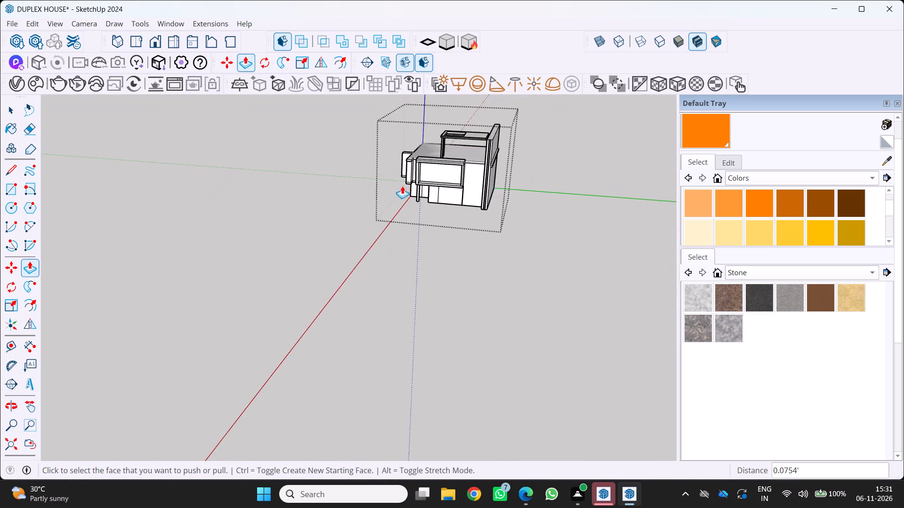
{"action": "middle_click", "coordinate": [401, 187]}
{"action": "middle_click_drag", "start_coordinate": [400, 187], "coordinate": [395, 191]}
{"action": "middle_click_drag", "start_coordinate": [393, 192], "coordinate": [312, 261], "text": "shift"}
{"action": "middle_click", "coordinate": [310, 266], "text": "shift"}
{"action": "scroll", "coordinate": [304, 336], "scroll_direction": "up", "scroll_amount": 5}
{"action": "middle_click_drag", "start_coordinate": [306, 339], "coordinate": [364, 232]}
{"action": "scroll", "coordinate": [340, 286], "scroll_direction": "up", "scroll_amount": 5}
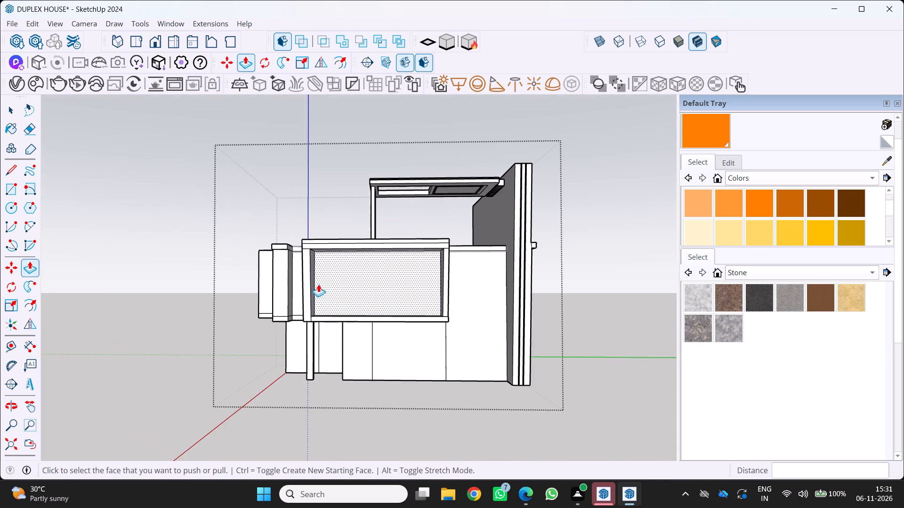
{"action": "scroll", "coordinate": [315, 300], "scroll_direction": "up", "scroll_amount": 2}
{"action": "middle_click_drag", "start_coordinate": [314, 301], "coordinate": [395, 281]}
{"action": "scroll", "coordinate": [347, 288], "scroll_direction": "down", "scroll_amount": 4}
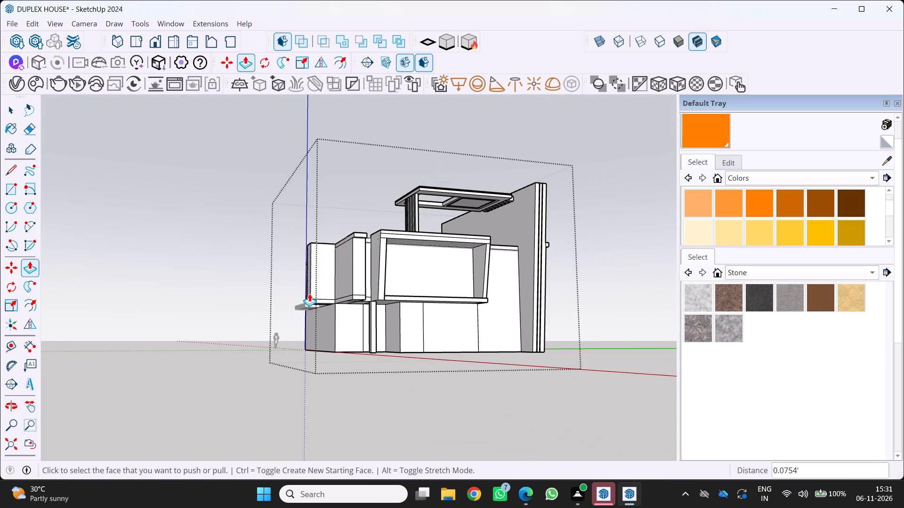
{"action": "scroll", "coordinate": [309, 294], "scroll_direction": "up", "scroll_amount": 1}
{"action": "middle_click_drag", "start_coordinate": [309, 294], "coordinate": [422, 316]}
{"action": "scroll", "coordinate": [383, 304], "scroll_direction": "up", "scroll_amount": 2}
{"action": "middle_click_drag", "start_coordinate": [383, 304], "coordinate": [391, 304]}
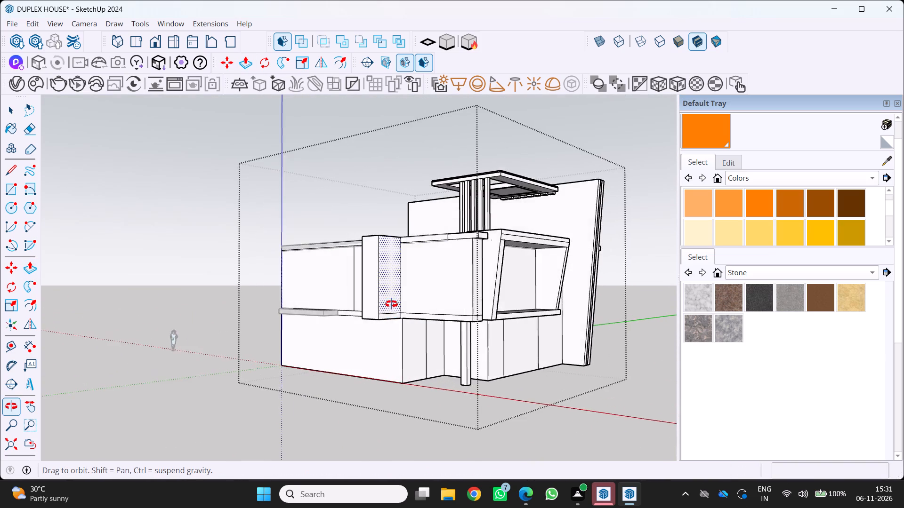
{"action": "middle_click_drag", "start_coordinate": [391, 304], "coordinate": [435, 310]}
{"action": "scroll", "coordinate": [351, 304], "scroll_direction": "up", "scroll_amount": 1}
{"action": "middle_click_drag", "start_coordinate": [351, 303], "coordinate": [432, 334]}
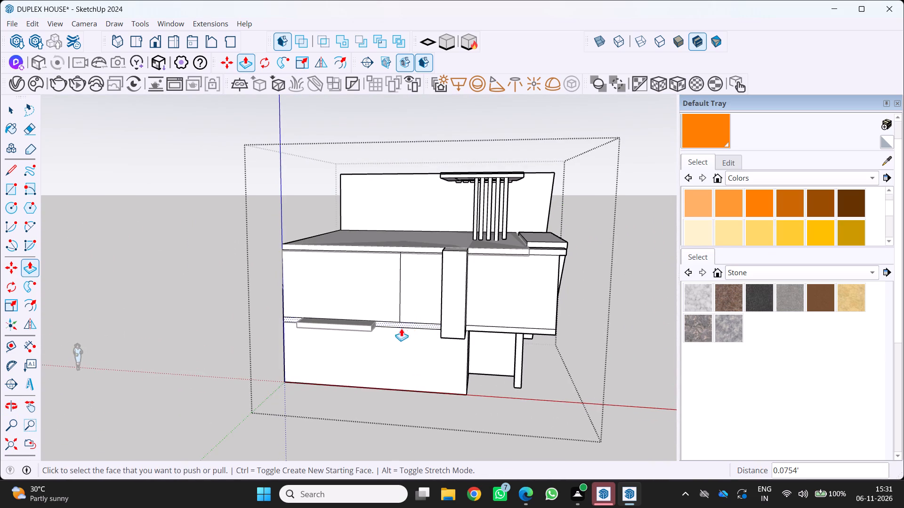
Examine the blank upper-floor front wall above the small ledge.
{"action": "scroll", "coordinate": [389, 327], "scroll_direction": "down", "scroll_amount": 5}
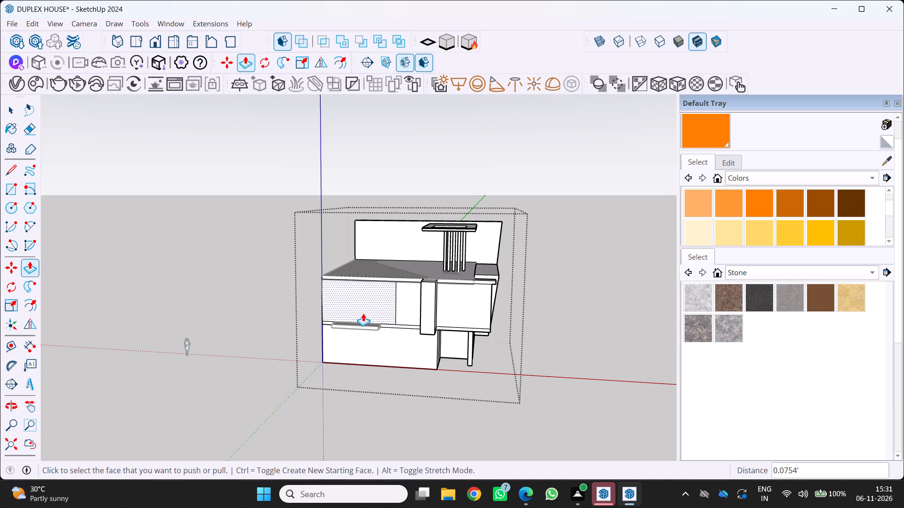
{"action": "middle_click_drag", "start_coordinate": [360, 313], "coordinate": [364, 296]}
{"action": "scroll", "coordinate": [348, 274], "scroll_direction": "up", "scroll_amount": 3}
{"action": "middle_click_drag", "start_coordinate": [350, 278], "coordinate": [347, 267]}
{"action": "scroll", "coordinate": [343, 291], "scroll_direction": "up", "scroll_amount": 2}
{"action": "middle_click_drag", "start_coordinate": [343, 291], "coordinate": [342, 291]}
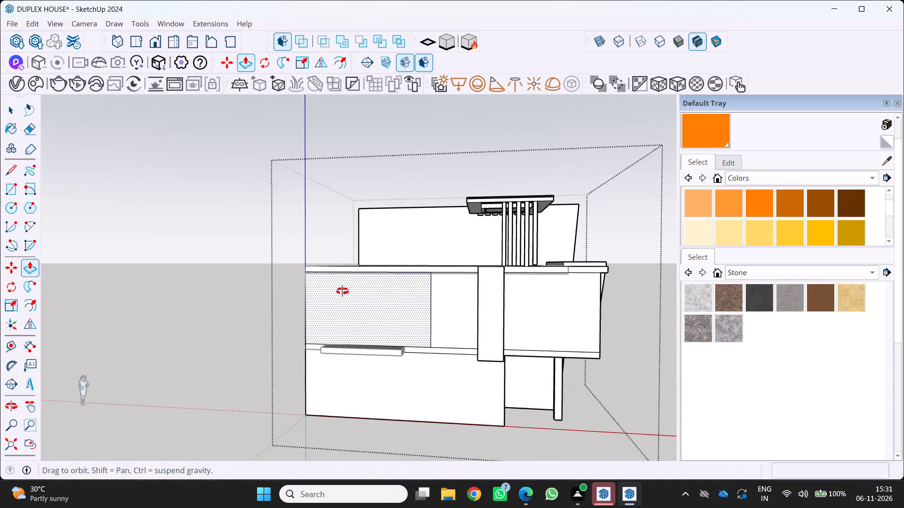
{"action": "middle_click_drag", "start_coordinate": [342, 291], "coordinate": [356, 275]}
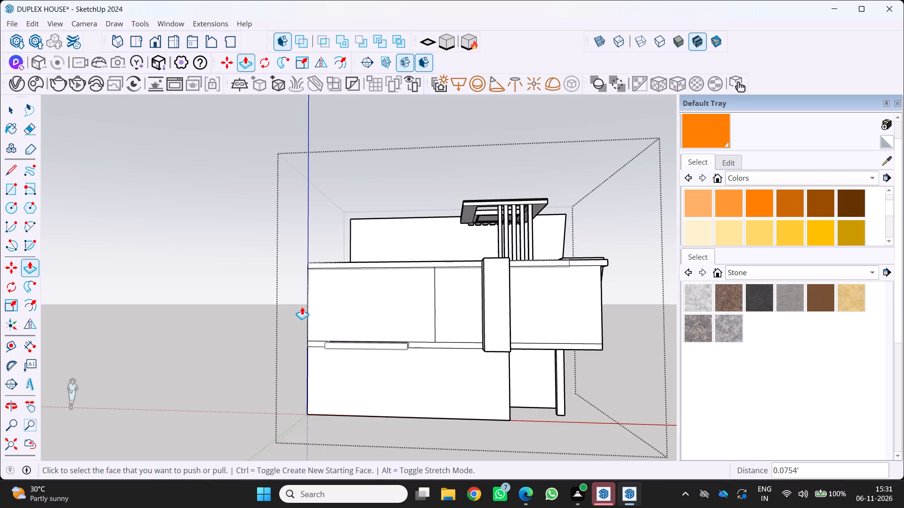
{"action": "scroll", "coordinate": [307, 309], "scroll_direction": "up", "scroll_amount": 2}
{"action": "middle_click_drag", "start_coordinate": [308, 299], "coordinate": [297, 338]}
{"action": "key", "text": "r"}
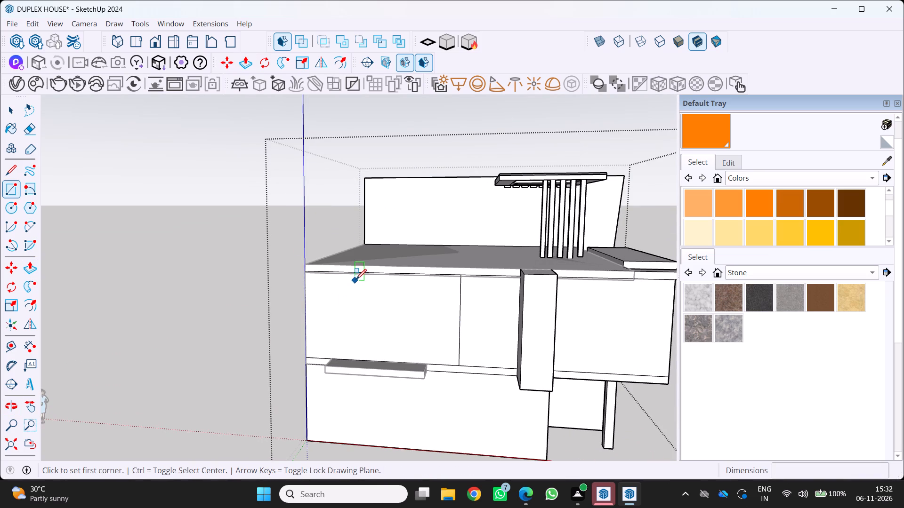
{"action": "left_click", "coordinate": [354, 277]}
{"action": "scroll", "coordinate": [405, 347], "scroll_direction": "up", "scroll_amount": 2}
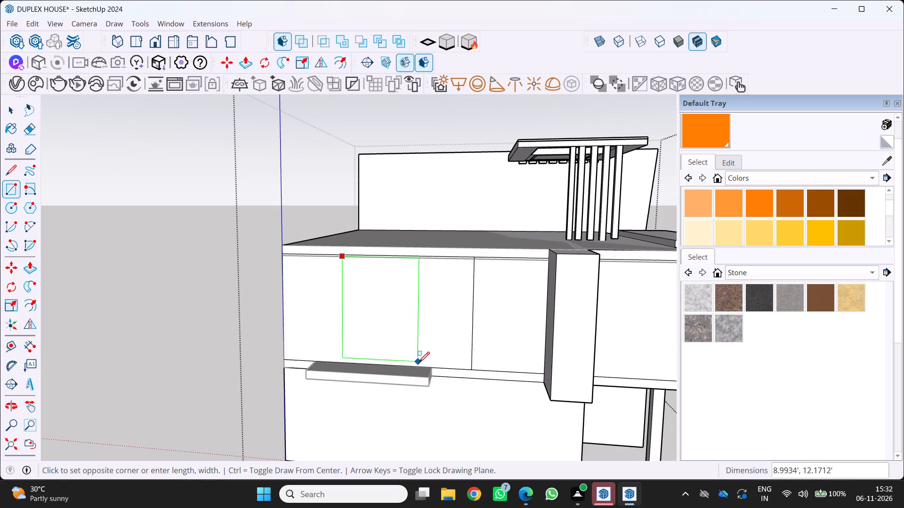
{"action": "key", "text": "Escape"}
Draw a rectangle about 10.16' by 10.71' on the upper-floor front wall face, just above the small ledge.
{"action": "key", "text": "r"}
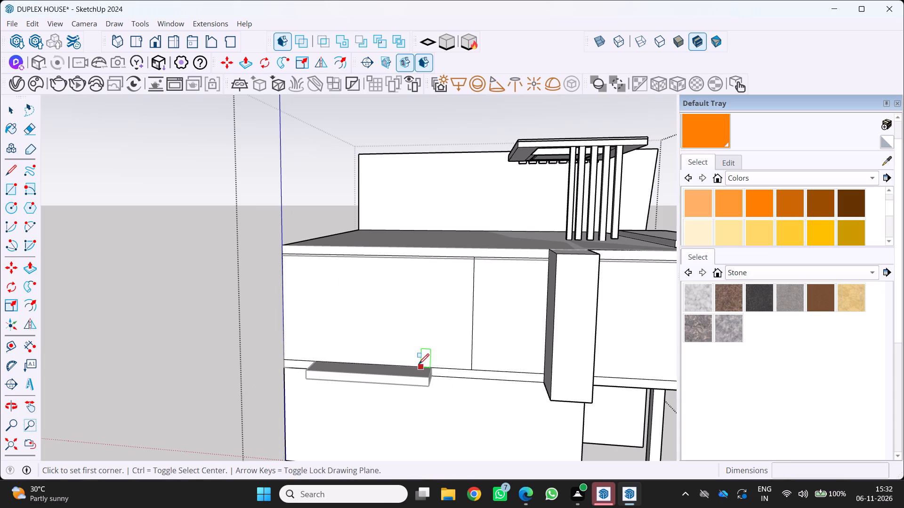
{"action": "left_click", "coordinate": [345, 268]}
{"action": "scroll", "coordinate": [393, 331], "scroll_direction": "up", "scroll_amount": 3}
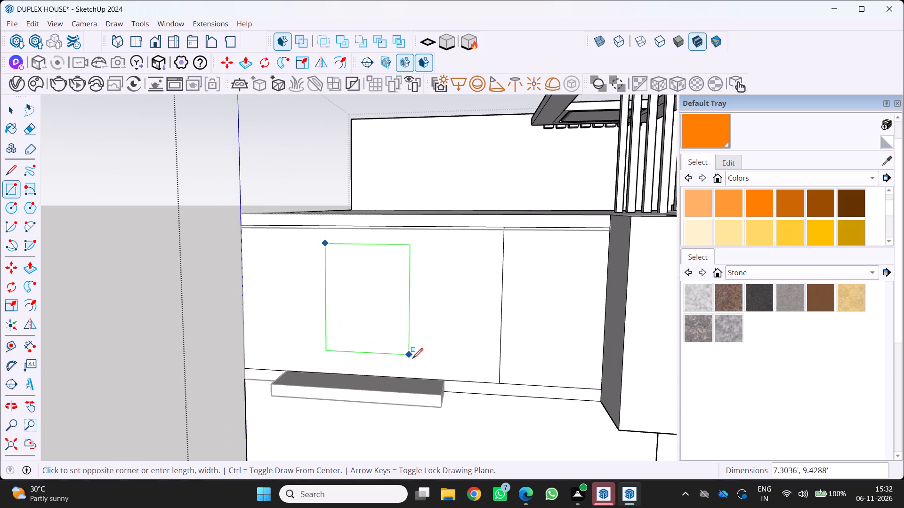
{"action": "left_click", "coordinate": [442, 371]}
Offset the new rectangle's edges inward by about 0.57' to form a window frame border.
{"action": "key", "text": "f"}
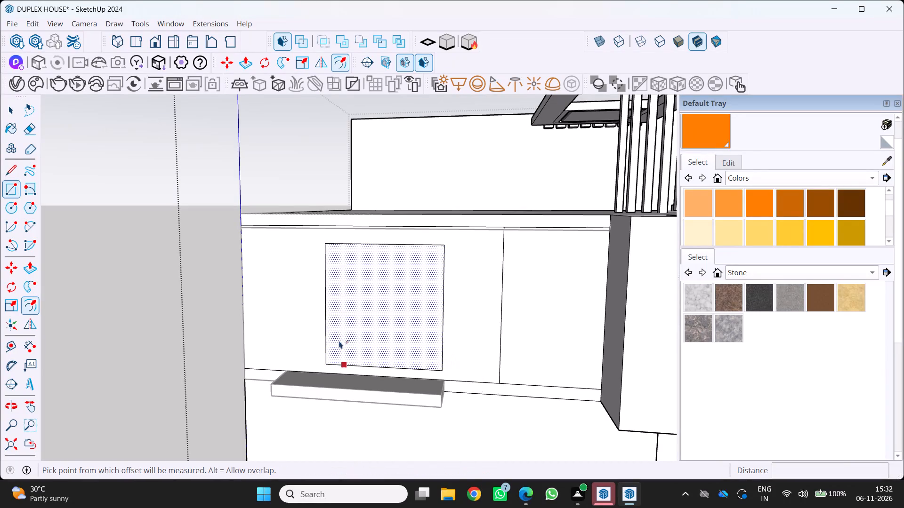
{"action": "left_click", "coordinate": [334, 310]}
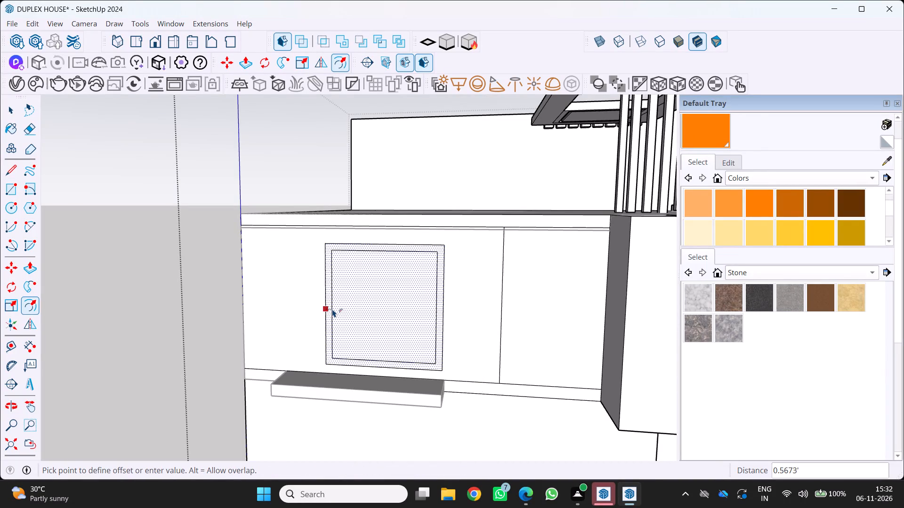
{"action": "left_click", "coordinate": [333, 309]}
{"action": "scroll", "coordinate": [348, 327], "scroll_direction": "up", "scroll_amount": 1}
{"action": "middle_click_drag", "start_coordinate": [348, 327], "coordinate": [360, 336]}
{"action": "middle_click", "coordinate": [360, 336]}
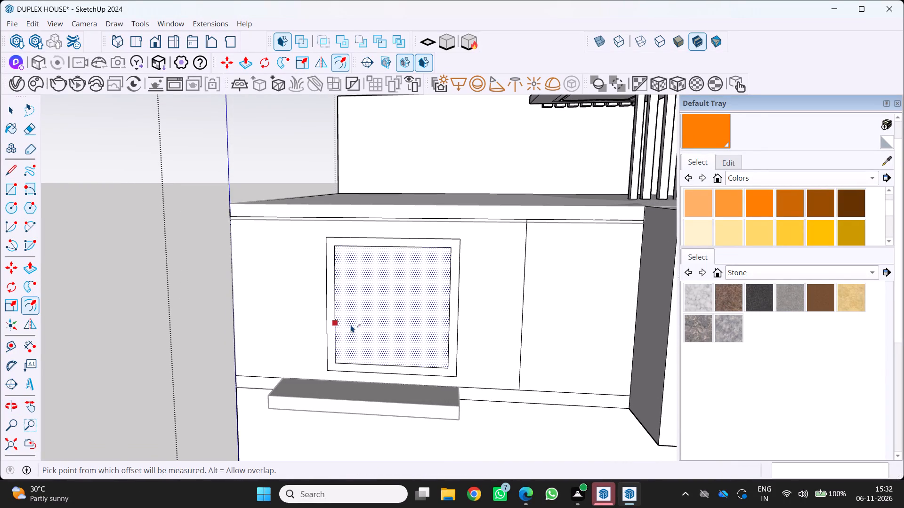
Push/Pull the window frame border outward from the upper-floor front wall by about 3.36'.
{"action": "key", "text": "p"}
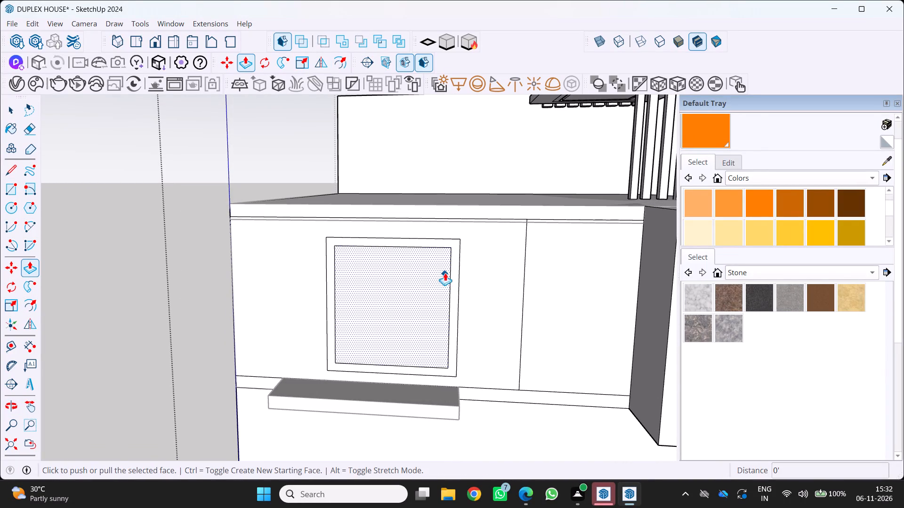
{"action": "scroll", "coordinate": [446, 272], "scroll_direction": "up", "scroll_amount": 2}
{"action": "key", "text": "space"}
{"action": "left_click", "coordinate": [452, 282]}
{"action": "left_click", "coordinate": [456, 283]}
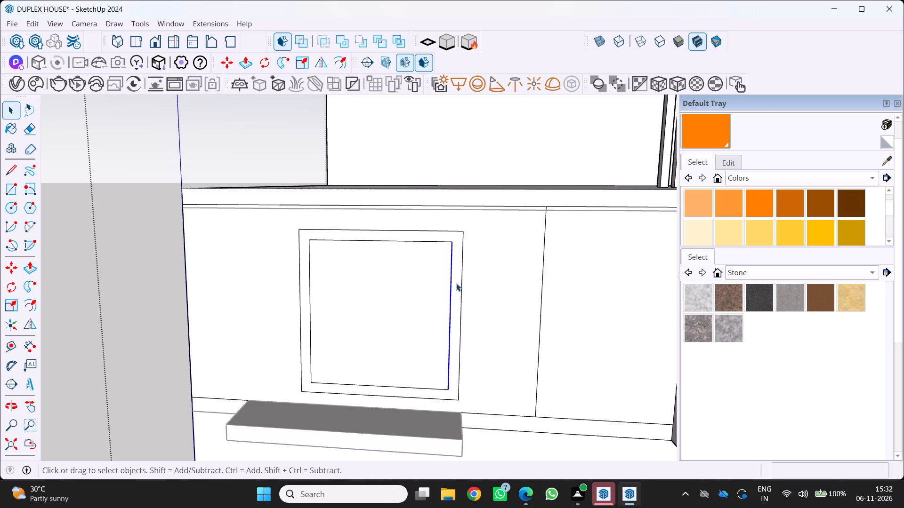
{"action": "key", "text": "p"}
{"action": "left_click", "coordinate": [457, 278]}
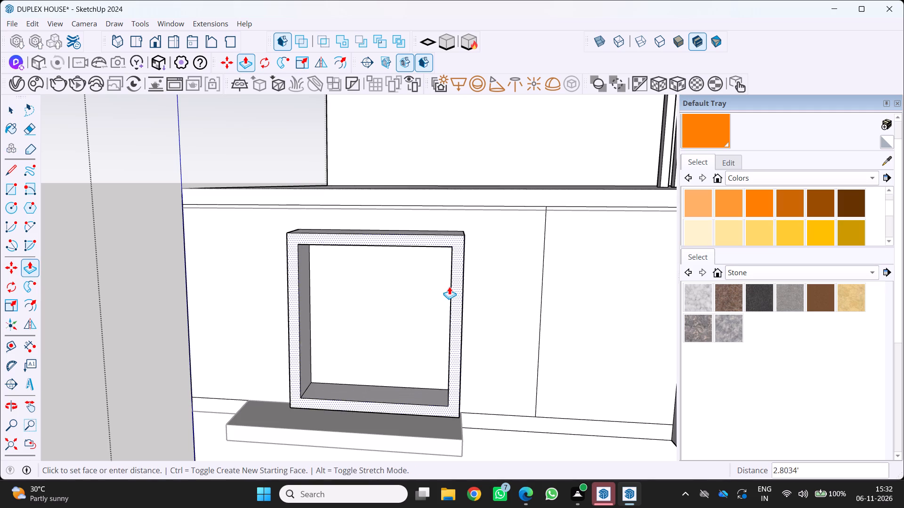
{"action": "left_click", "coordinate": [446, 287]}
Draw a rectangle about 3.7' by 4.1' on the wall face inside the projecting window frame.
{"action": "middle_click_drag", "start_coordinate": [397, 309], "coordinate": [464, 139]}
{"action": "middle_click", "coordinate": [464, 140]}
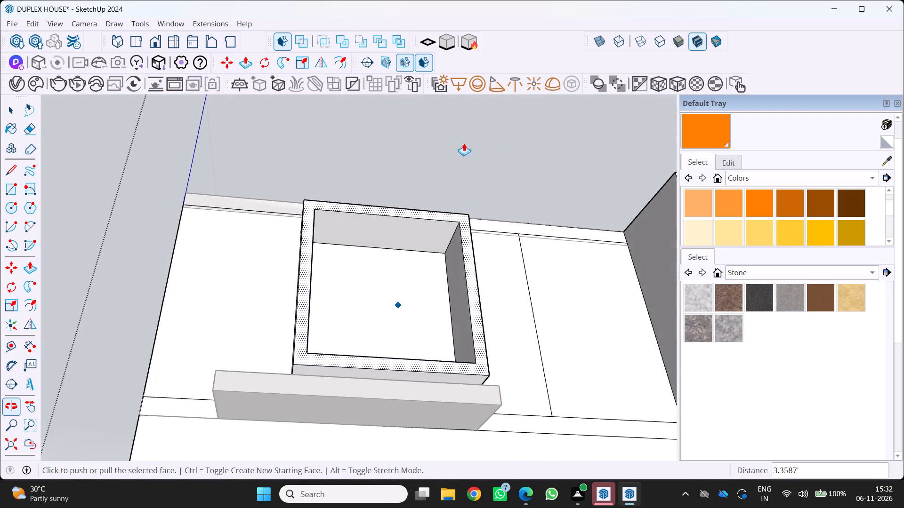
{"action": "scroll", "coordinate": [376, 255], "scroll_direction": "down", "scroll_amount": 4}
{"action": "middle_click_drag", "start_coordinate": [359, 255], "coordinate": [295, 302]}
{"action": "middle_click", "coordinate": [295, 302]}
{"action": "scroll", "coordinate": [330, 300], "scroll_direction": "up", "scroll_amount": 1}
{"action": "middle_click_drag", "start_coordinate": [330, 300], "coordinate": [330, 301]}
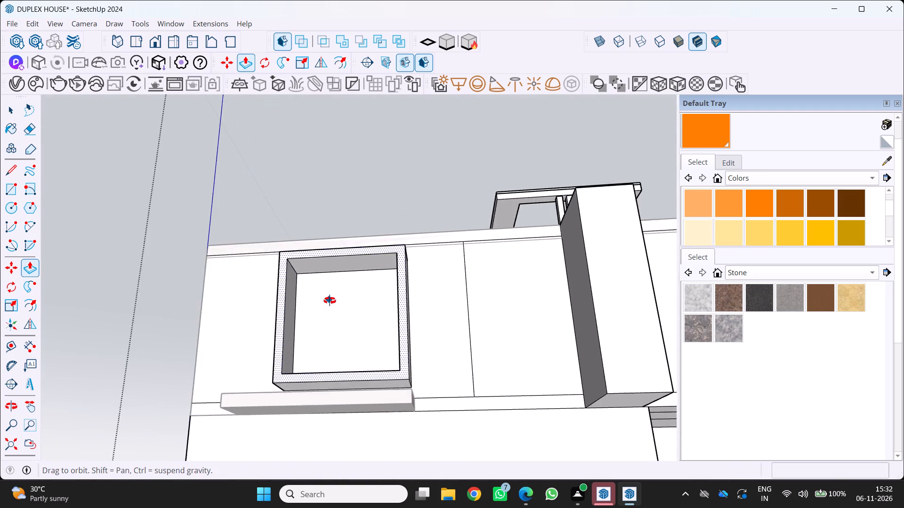
{"action": "middle_click_drag", "start_coordinate": [330, 301], "coordinate": [334, 312]}
{"action": "middle_click", "coordinate": [334, 312]}
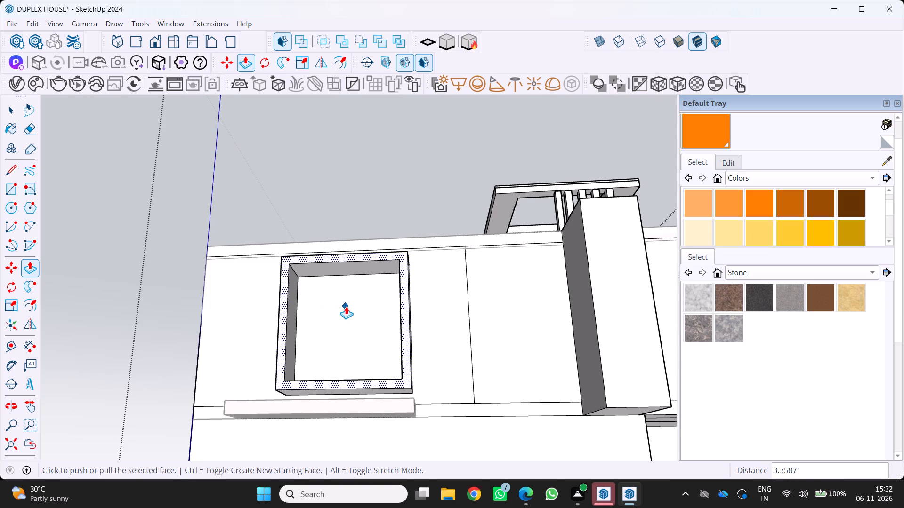
{"action": "scroll", "coordinate": [345, 307], "scroll_direction": "down", "scroll_amount": 4}
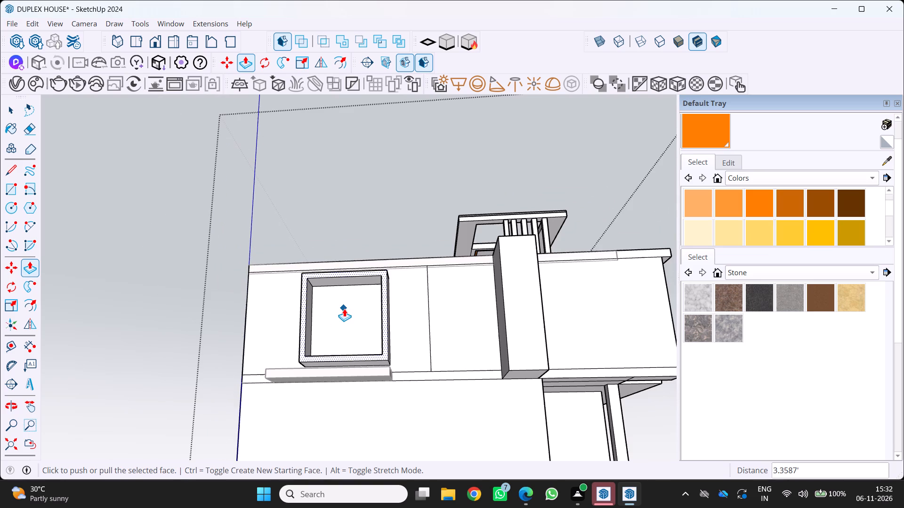
{"action": "scroll", "coordinate": [347, 306], "scroll_direction": "up", "scroll_amount": 3}
{"action": "middle_click_drag", "start_coordinate": [347, 306], "coordinate": [361, 343]}
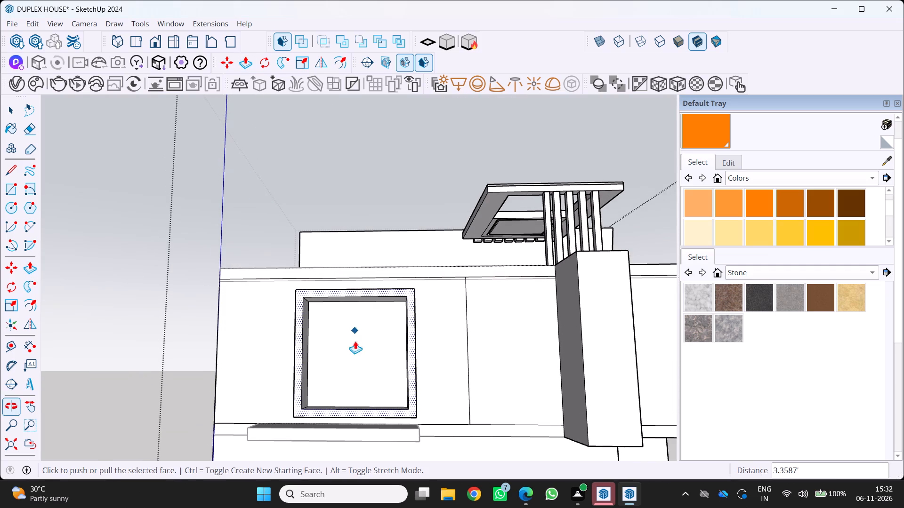
{"action": "middle_click", "coordinate": [361, 343]}
{"action": "key", "text": "r"}
{"action": "scroll", "coordinate": [347, 336], "scroll_direction": "up", "scroll_amount": 3}
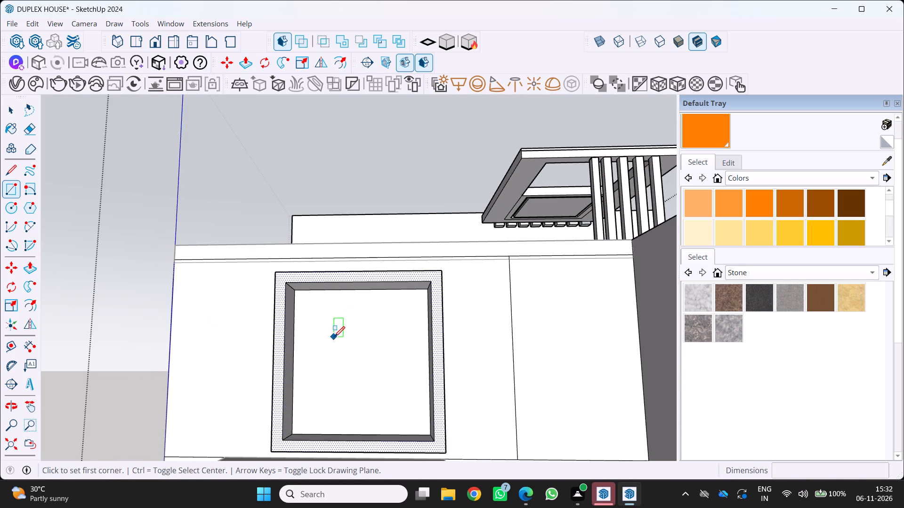
{"action": "left_click_drag", "start_coordinate": [335, 333], "coordinate": [340, 334]}
{"action": "left_click", "coordinate": [392, 397]}
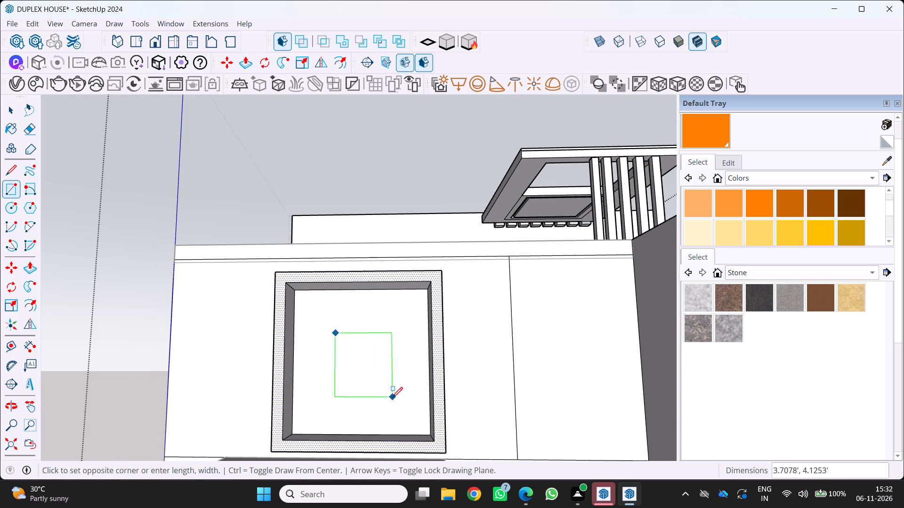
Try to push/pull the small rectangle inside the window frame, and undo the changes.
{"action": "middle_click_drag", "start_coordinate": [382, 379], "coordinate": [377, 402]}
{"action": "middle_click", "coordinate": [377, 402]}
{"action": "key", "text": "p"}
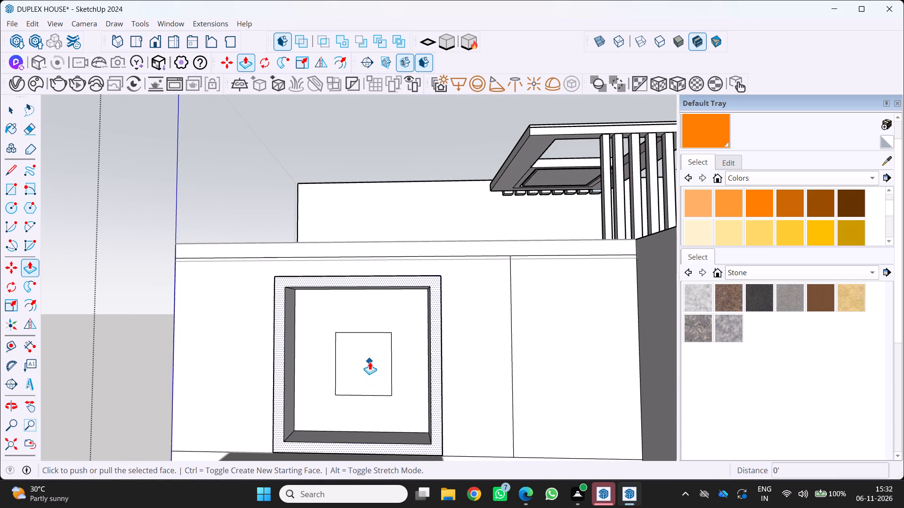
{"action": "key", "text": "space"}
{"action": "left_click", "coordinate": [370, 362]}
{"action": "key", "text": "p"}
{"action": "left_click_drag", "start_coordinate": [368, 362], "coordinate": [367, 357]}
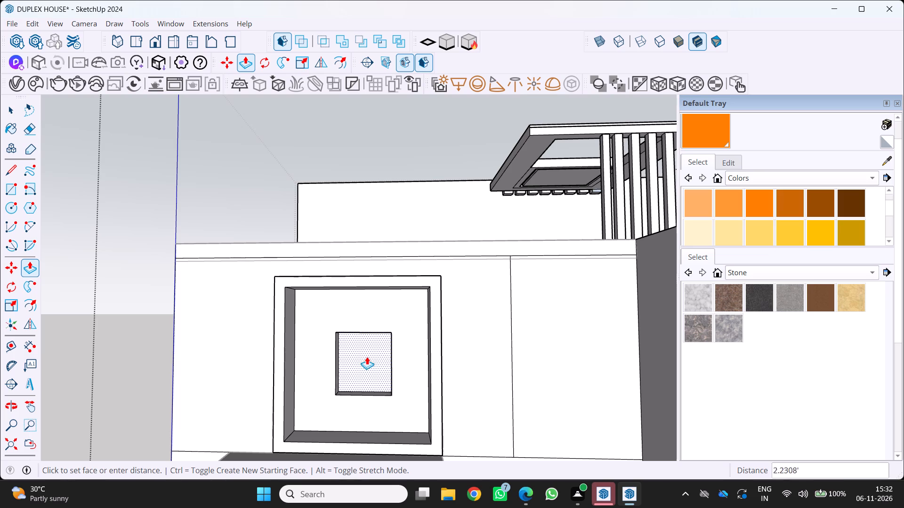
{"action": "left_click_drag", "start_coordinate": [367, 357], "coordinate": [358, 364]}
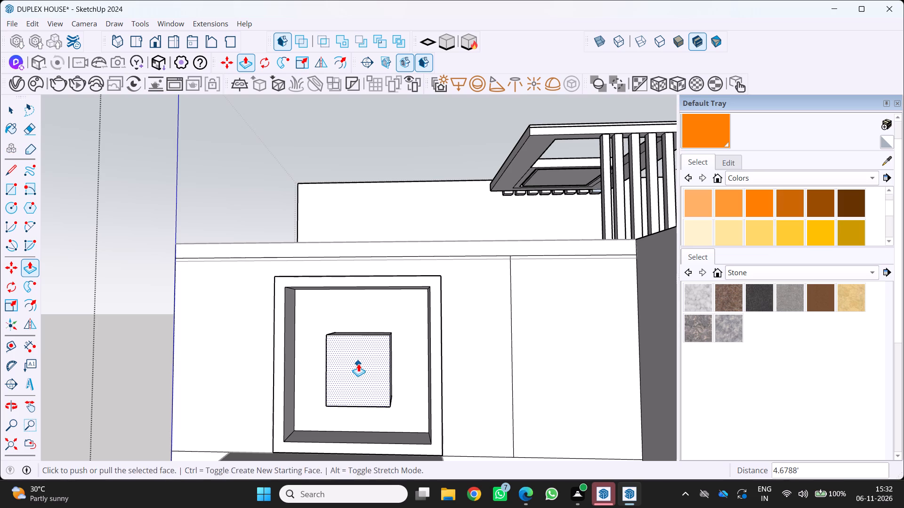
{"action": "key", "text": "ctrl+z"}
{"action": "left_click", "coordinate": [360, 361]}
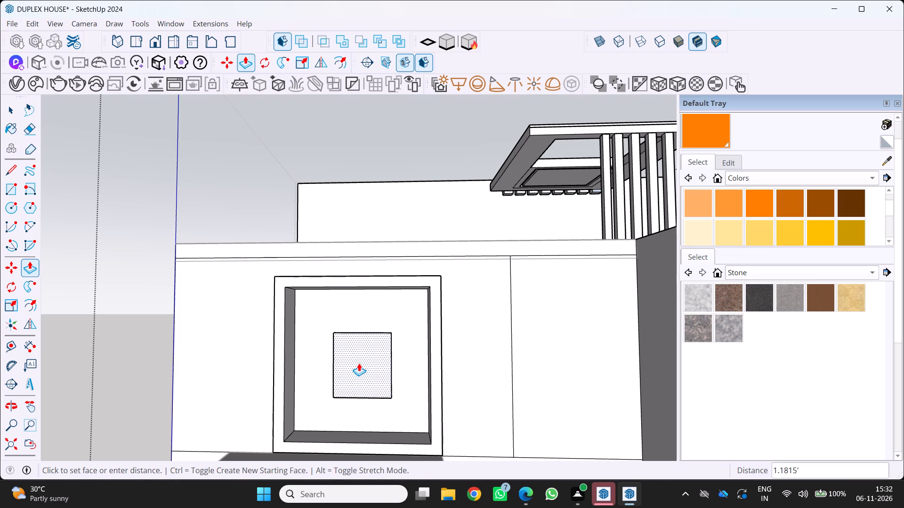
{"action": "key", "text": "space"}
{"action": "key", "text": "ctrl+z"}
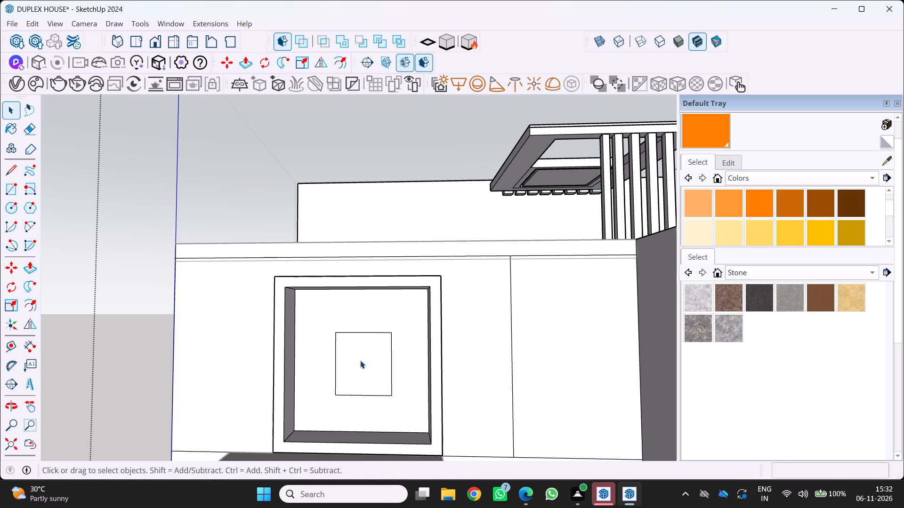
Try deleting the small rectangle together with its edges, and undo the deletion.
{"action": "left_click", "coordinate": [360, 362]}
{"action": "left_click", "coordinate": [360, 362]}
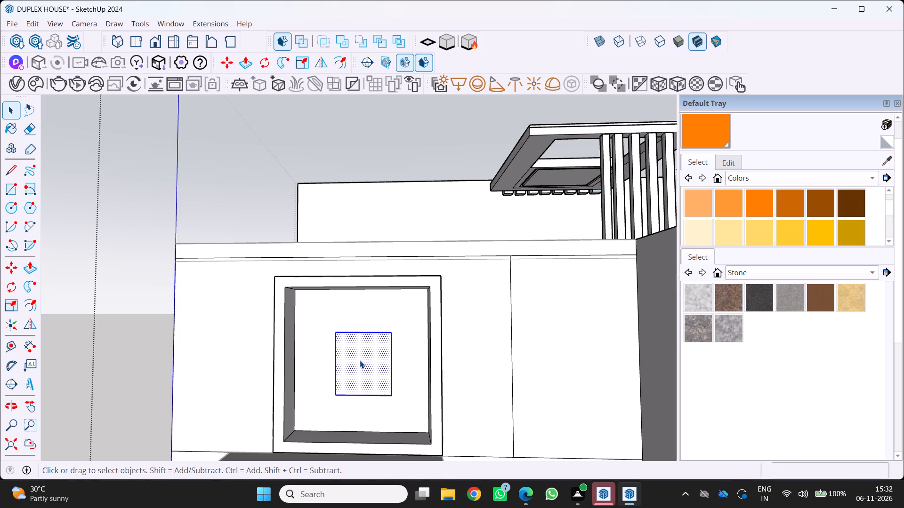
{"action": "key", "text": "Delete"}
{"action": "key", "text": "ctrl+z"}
Delete only the small rectangle's face to cut an opening in the wall inside the window frame.
{"action": "left_click", "coordinate": [360, 358]}
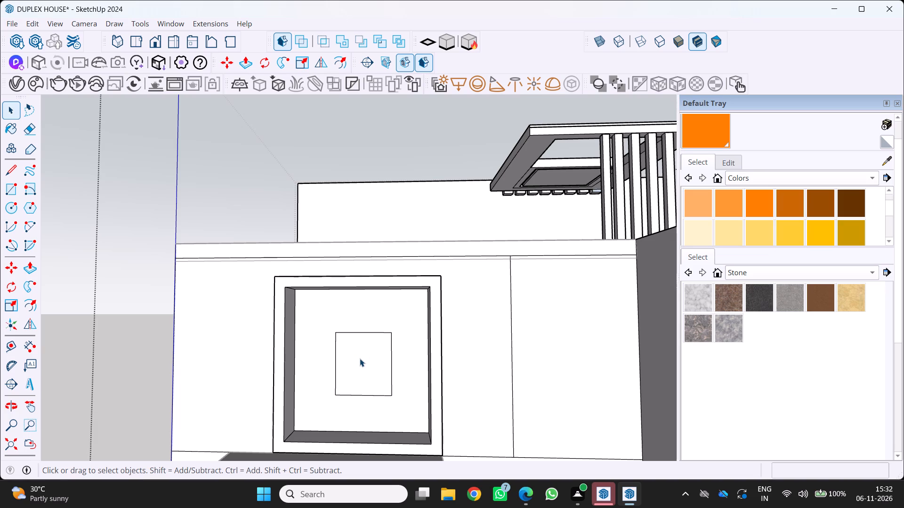
{"action": "double_click", "coordinate": [360, 358]}
{"action": "triple_click", "coordinate": [360, 358]}
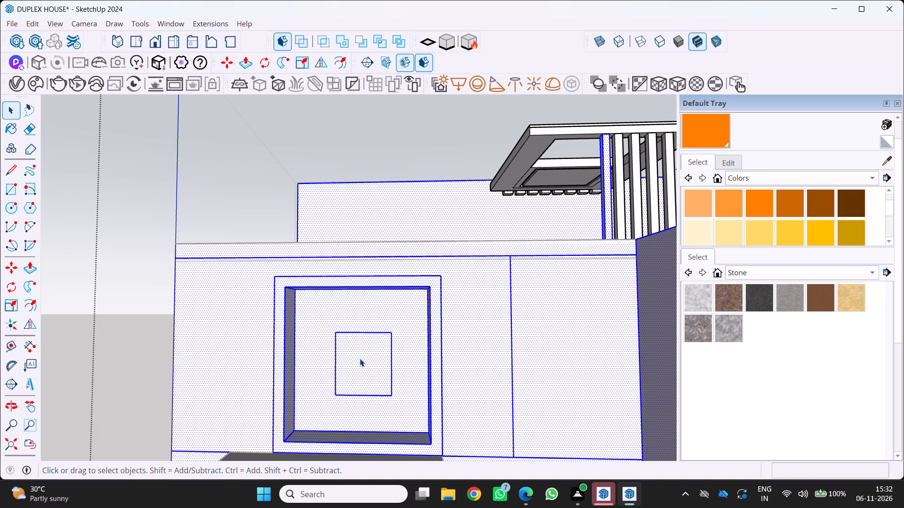
{"action": "triple_click", "coordinate": [358, 358]}
{"action": "double_click", "coordinate": [358, 358]}
{"action": "key", "text": "space"}
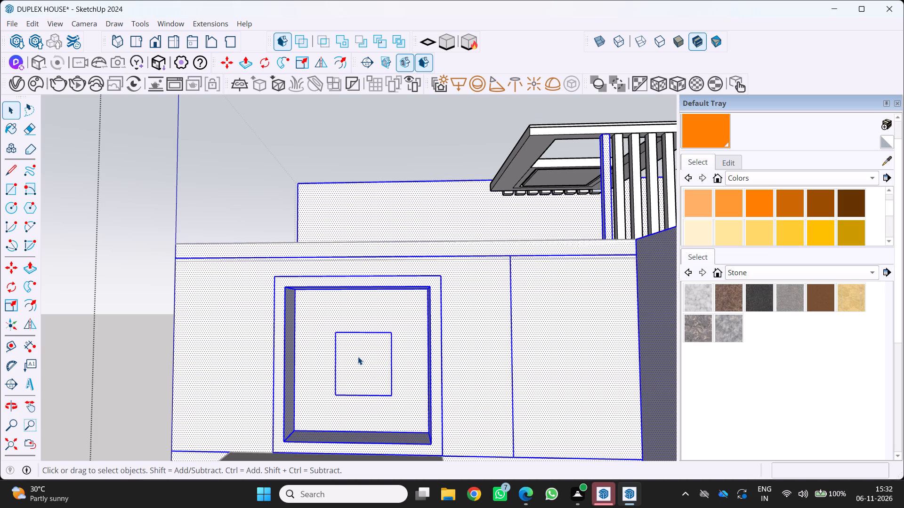
{"action": "left_click", "coordinate": [358, 357]}
{"action": "key", "text": "space"}
{"action": "key", "text": "space"}
{"action": "left_click", "coordinate": [357, 356]}
{"action": "key", "text": "space"}
{"action": "key", "text": "space"}
{"action": "left_click", "coordinate": [357, 356]}
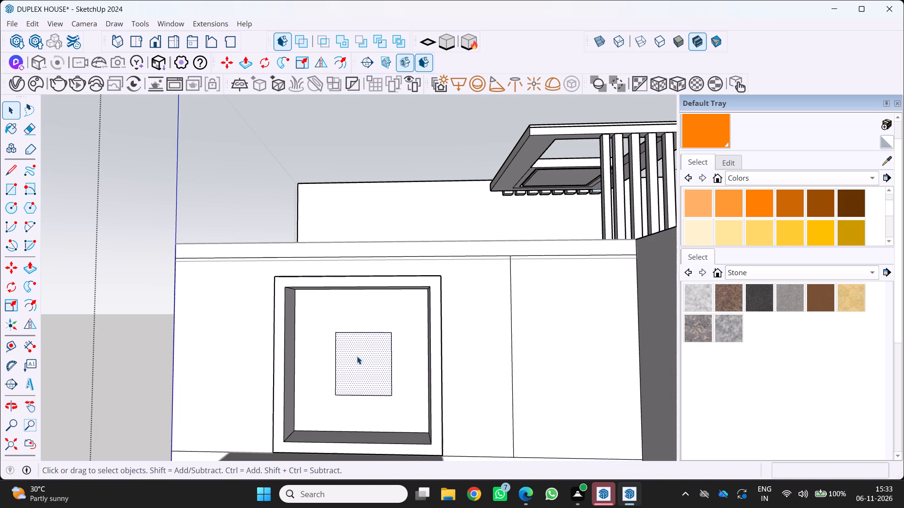
{"action": "key", "text": "Delete"}
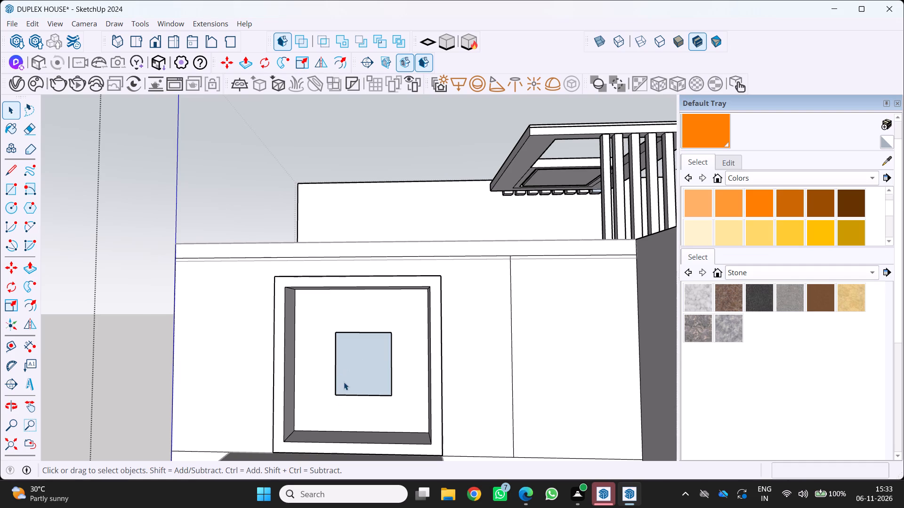
Examine the framed window opening up close and within the whole front facade from several angles.
{"action": "scroll", "coordinate": [341, 391], "scroll_direction": "down", "scroll_amount": 1}
{"action": "middle_click_drag", "start_coordinate": [341, 400], "coordinate": [338, 431]}
{"action": "middle_click", "coordinate": [331, 426]}
{"action": "scroll", "coordinate": [316, 377], "scroll_direction": "down", "scroll_amount": 6}
{"action": "middle_click_drag", "start_coordinate": [318, 371], "coordinate": [252, 379]}
{"action": "middle_click", "coordinate": [252, 379]}
{"action": "scroll", "coordinate": [314, 363], "scroll_direction": "up", "scroll_amount": 3}
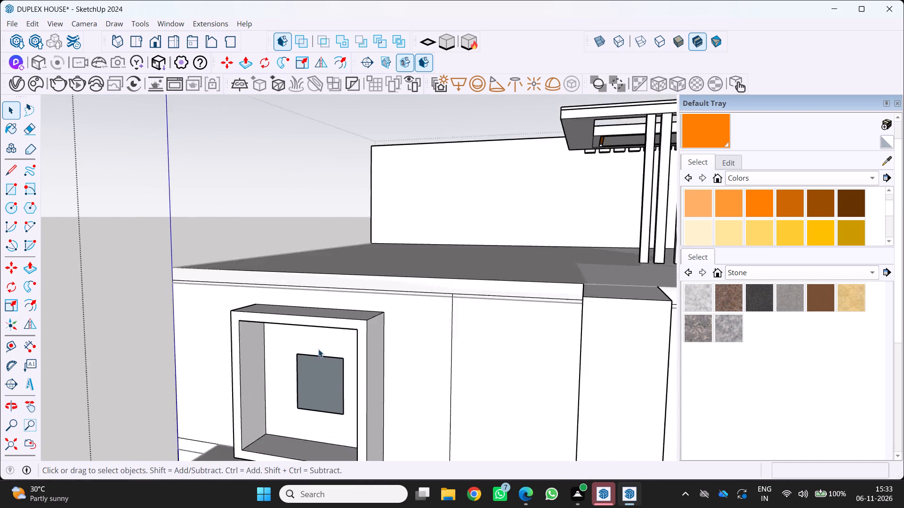
{"action": "scroll", "coordinate": [318, 349], "scroll_direction": "up", "scroll_amount": 7}
{"action": "middle_click_drag", "start_coordinate": [289, 366], "coordinate": [315, 336]}
{"action": "scroll", "coordinate": [331, 328], "scroll_direction": "down", "scroll_amount": 6}
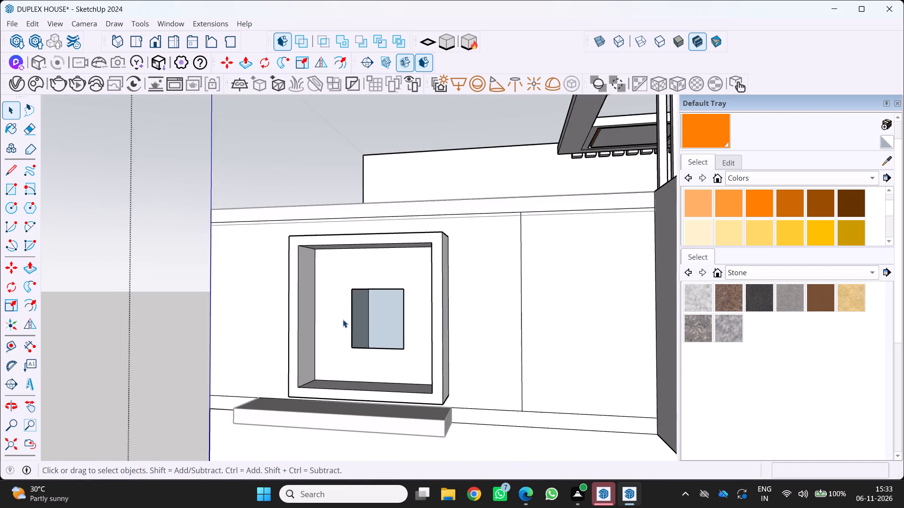
{"action": "middle_click_drag", "start_coordinate": [346, 318], "coordinate": [390, 333]}
{"action": "scroll", "coordinate": [373, 332], "scroll_direction": "down", "scroll_amount": 4}
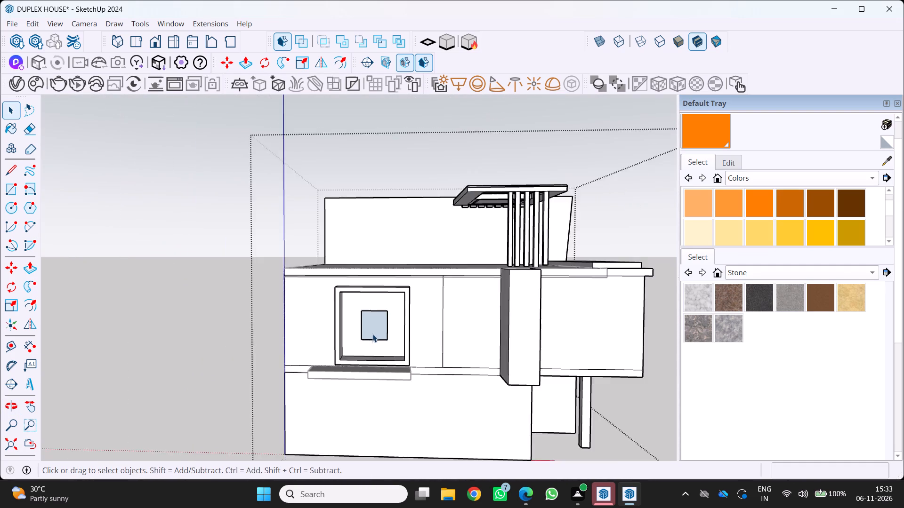
{"action": "scroll", "coordinate": [372, 334], "scroll_direction": "down", "scroll_amount": 2}
{"action": "scroll", "coordinate": [380, 336], "scroll_direction": "up", "scroll_amount": 2}
{"action": "middle_click_drag", "start_coordinate": [379, 335], "coordinate": [325, 374]}
{"action": "scroll", "coordinate": [323, 375], "scroll_direction": "down", "scroll_amount": 8}
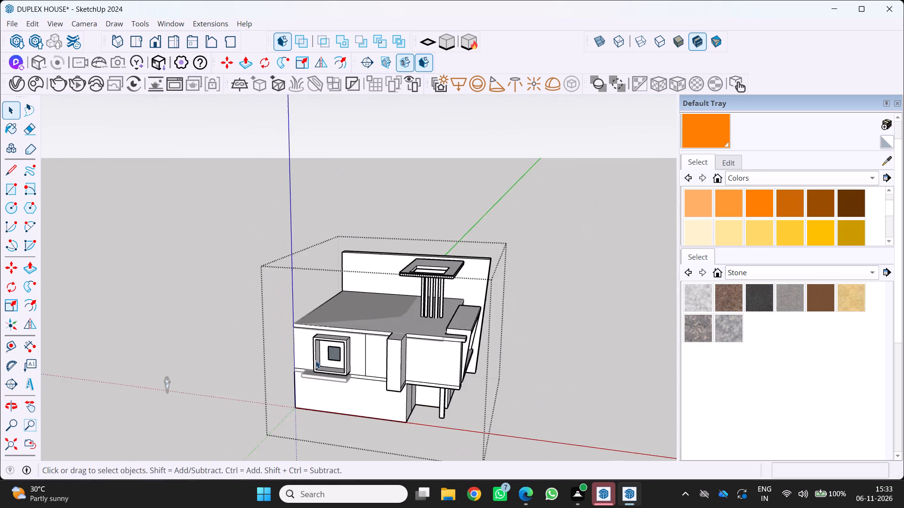
{"action": "middle_click_drag", "start_coordinate": [314, 356], "coordinate": [402, 316]}
{"action": "scroll", "coordinate": [323, 352], "scroll_direction": "down", "scroll_amount": 2}
{"action": "scroll", "coordinate": [313, 339], "scroll_direction": "up", "scroll_amount": 4}
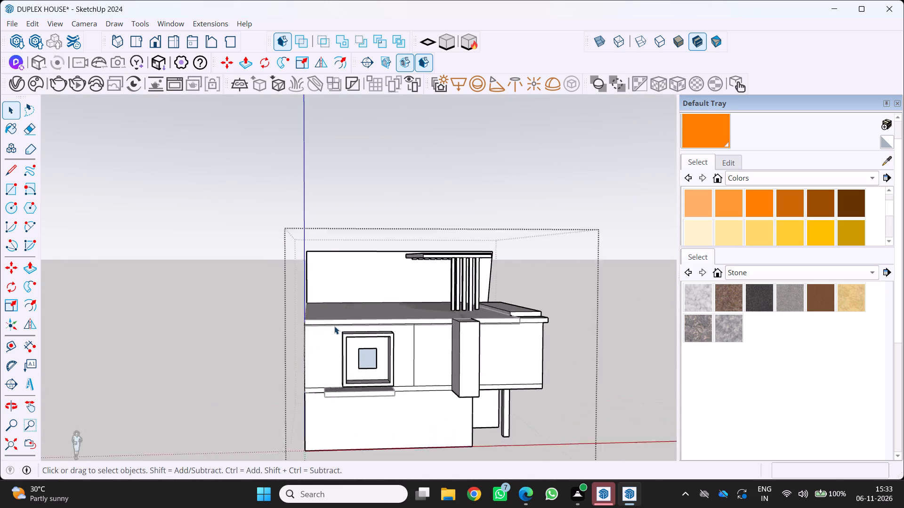
Draw a vertical rectangle about 3.7' by 15' at the upper floor's outer front corner, from the roof edge down beside the ledge.
{"action": "scroll", "coordinate": [334, 326], "scroll_direction": "up", "scroll_amount": 3}
{"action": "middle_click_drag", "start_coordinate": [328, 329], "coordinate": [339, 295]}
{"action": "scroll", "coordinate": [346, 347], "scroll_direction": "up", "scroll_amount": 2}
{"action": "middle_click_drag", "start_coordinate": [344, 348], "coordinate": [339, 337]}
{"action": "middle_click", "coordinate": [339, 337]}
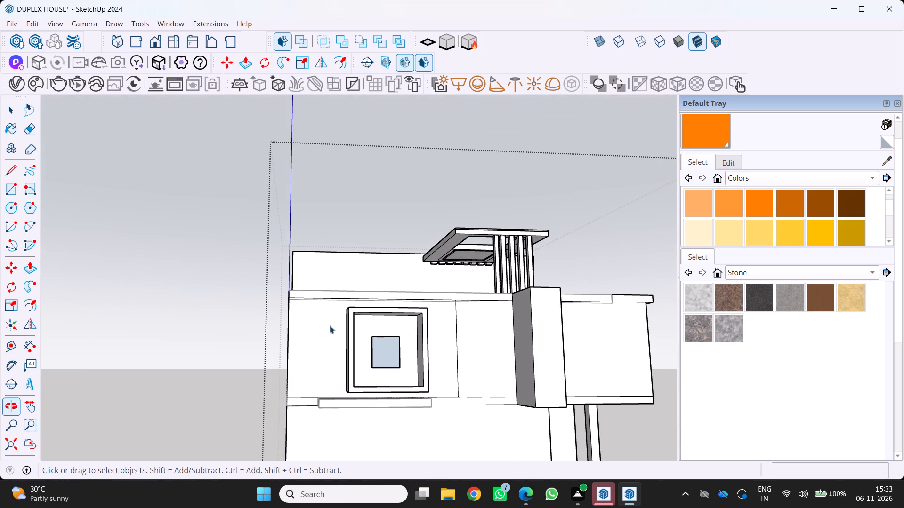
{"action": "key", "text": "r"}
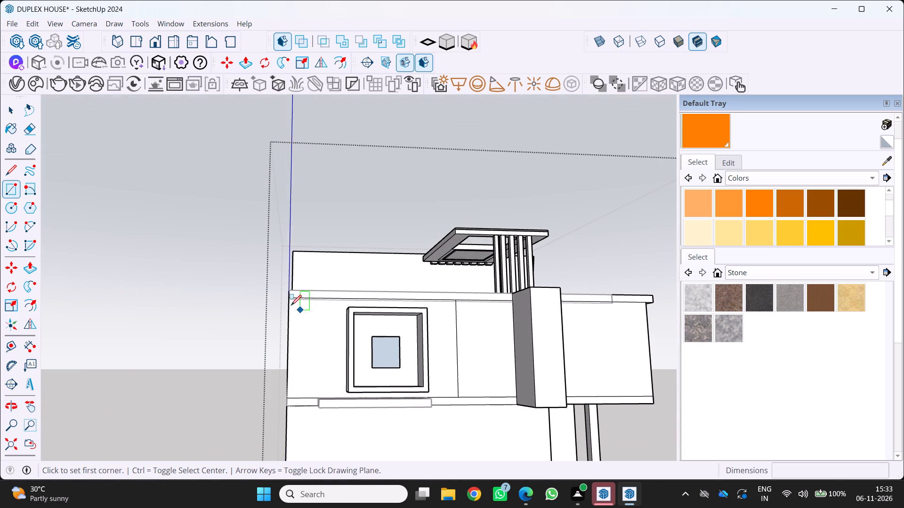
{"action": "scroll", "coordinate": [286, 299], "scroll_direction": "up", "scroll_amount": 2}
{"action": "left_click_drag", "start_coordinate": [294, 289], "coordinate": [301, 302]}
{"action": "scroll", "coordinate": [321, 438], "scroll_direction": "up", "scroll_amount": 2}
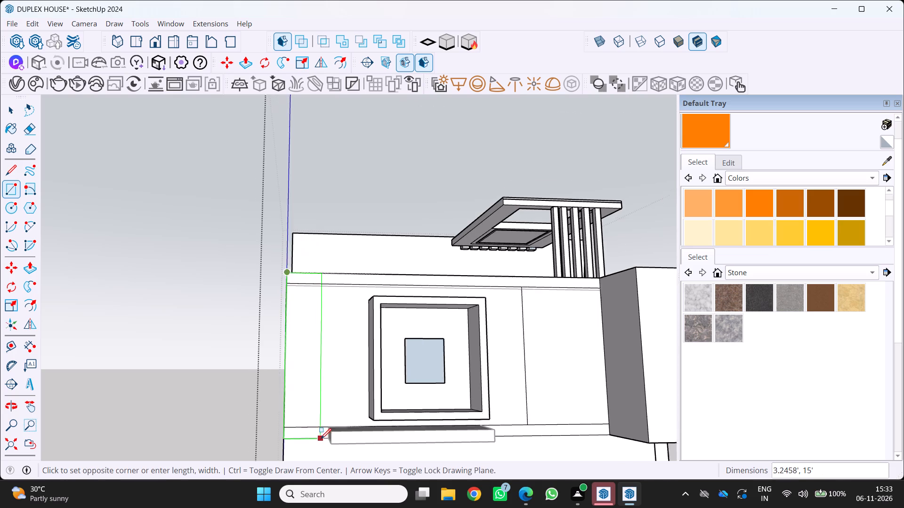
{"action": "scroll", "coordinate": [323, 436], "scroll_direction": "up", "scroll_amount": 6}
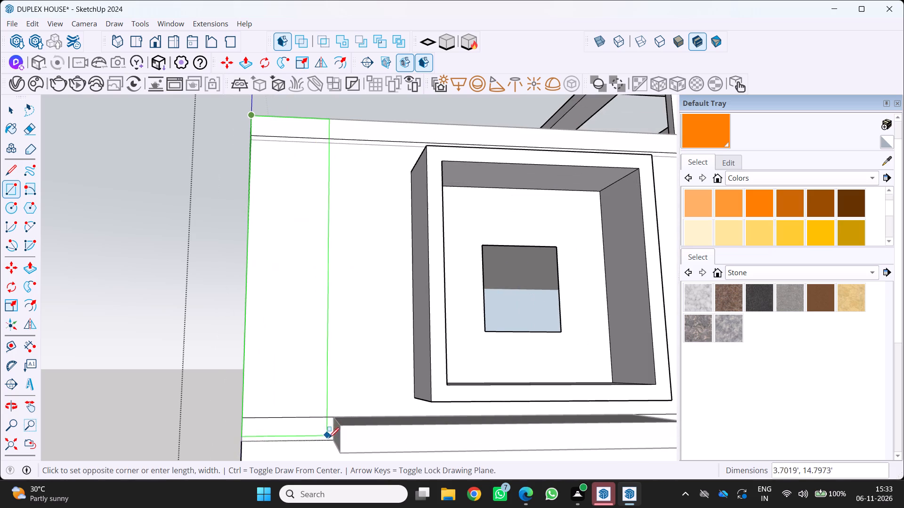
{"action": "left_click", "coordinate": [330, 440]}
Push/Pull the corner strip outward from the upper-floor front wall to form a projecting vertical pier.
{"action": "scroll", "coordinate": [325, 431], "scroll_direction": "down", "scroll_amount": 10}
{"action": "middle_click_drag", "start_coordinate": [325, 429], "coordinate": [299, 437]}
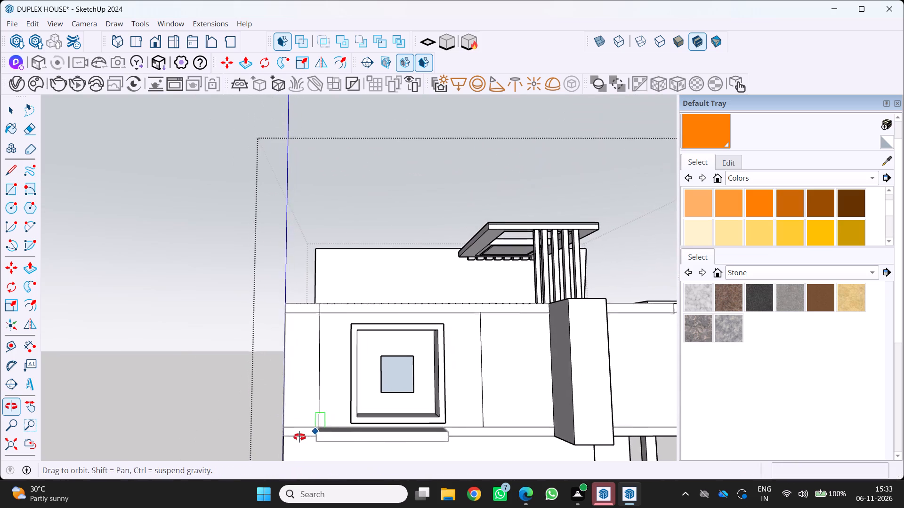
{"action": "middle_click_drag", "start_coordinate": [299, 437], "coordinate": [298, 437]}
{"action": "key", "text": "p"}
{"action": "left_click", "coordinate": [307, 379]}
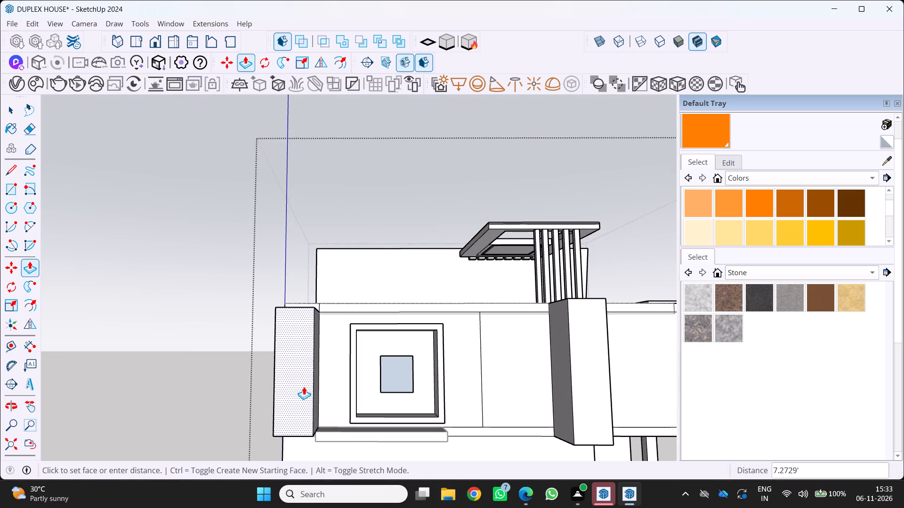
{"action": "scroll", "coordinate": [307, 384], "scroll_direction": "down", "scroll_amount": 4}
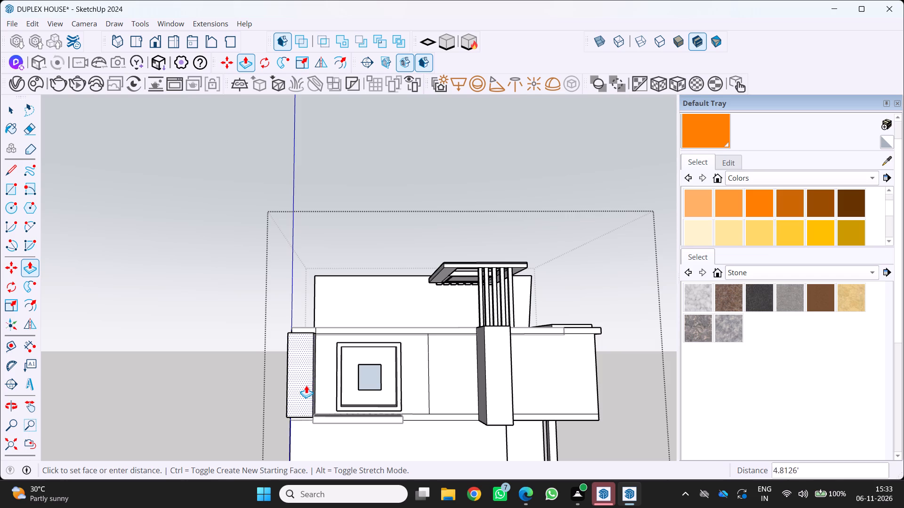
{"action": "left_click", "coordinate": [301, 386]}
Examine the front facade with the corner pier and window frame from low and raised viewpoints.
{"action": "scroll", "coordinate": [300, 379], "scroll_direction": "down", "scroll_amount": 5}
{"action": "middle_click_drag", "start_coordinate": [307, 359], "coordinate": [324, 325]}
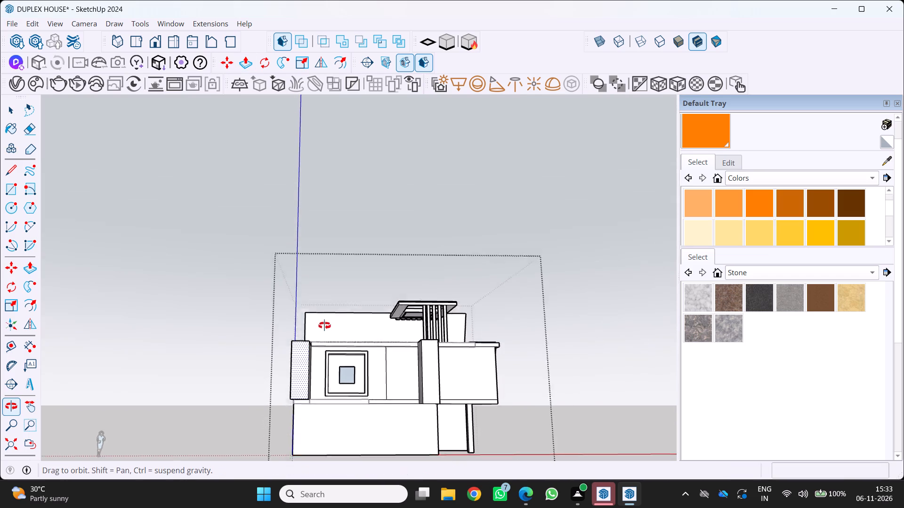
{"action": "middle_click_drag", "start_coordinate": [324, 325], "coordinate": [402, 299]}
{"action": "middle_click", "coordinate": [403, 300]}
{"action": "scroll", "coordinate": [369, 319], "scroll_direction": "down", "scroll_amount": 4}
{"action": "scroll", "coordinate": [367, 318], "scroll_direction": "up", "scroll_amount": 1}
{"action": "middle_click", "coordinate": [367, 318]}
{"action": "middle_click_drag", "start_coordinate": [347, 336], "coordinate": [238, 428]}
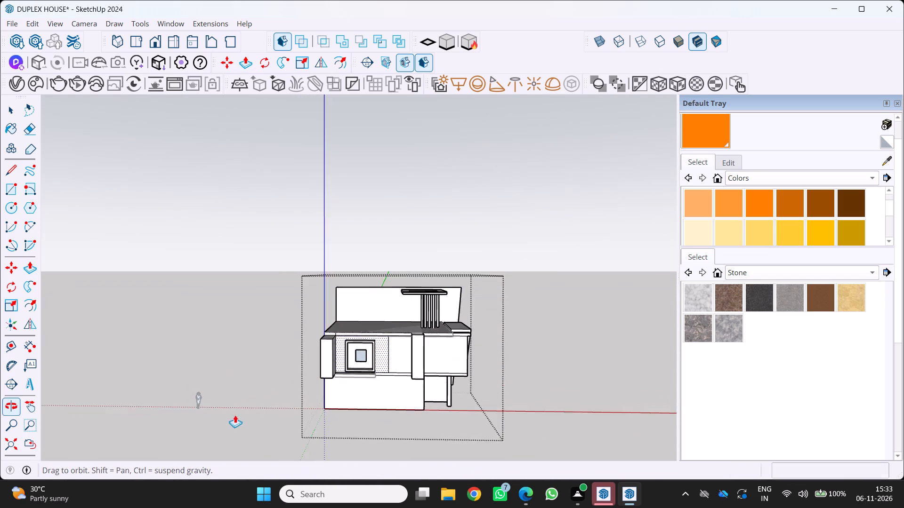
Push/Pull the front face of the upper-floor corner pier back about 7.3' to reduce its projection.
{"action": "scroll", "coordinate": [322, 366], "scroll_direction": "up", "scroll_amount": 4}
{"action": "middle_click_drag", "start_coordinate": [314, 365], "coordinate": [232, 392]}
{"action": "scroll", "coordinate": [233, 392], "scroll_direction": "up", "scroll_amount": 5}
{"action": "middle_click", "coordinate": [232, 392]}
{"action": "middle_click_drag", "start_coordinate": [302, 352], "coordinate": [248, 360]}
{"action": "scroll", "coordinate": [250, 360], "scroll_direction": "up", "scroll_amount": 1}
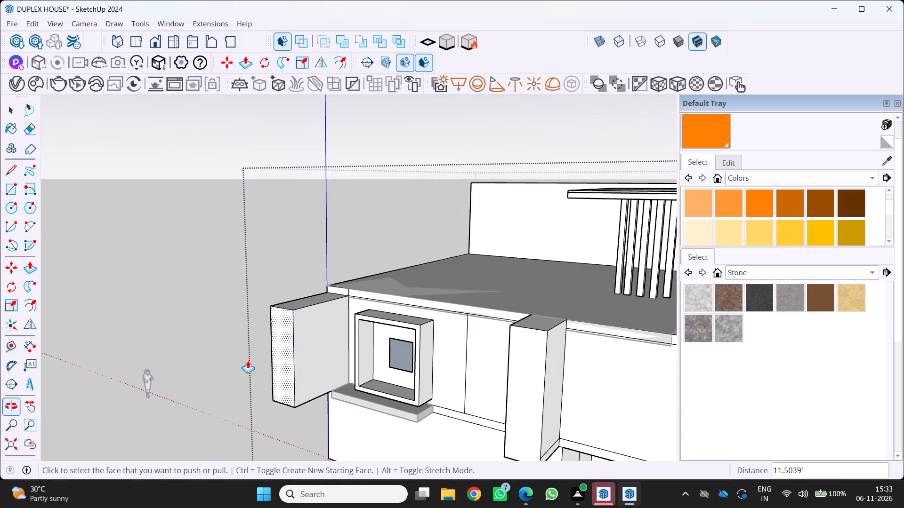
{"action": "left_click_drag", "start_coordinate": [274, 359], "coordinate": [309, 344]}
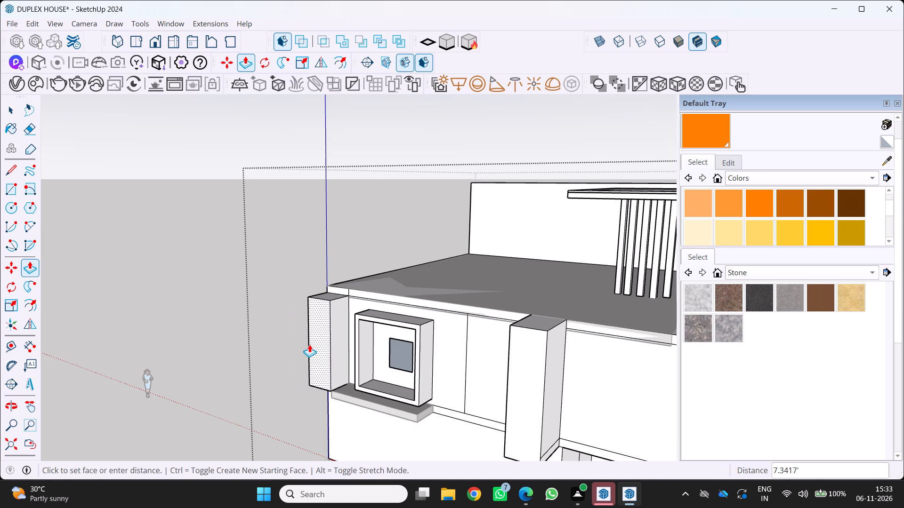
{"action": "left_click_drag", "start_coordinate": [309, 344], "coordinate": [310, 343]}
Push/Pull the roof-edge strip above the corner pier outward about 3.9', flush with the pier's front.
{"action": "middle_click_drag", "start_coordinate": [307, 336], "coordinate": [333, 364]}
{"action": "scroll", "coordinate": [329, 334], "scroll_direction": "up", "scroll_amount": 3}
{"action": "left_click", "coordinate": [348, 282]}
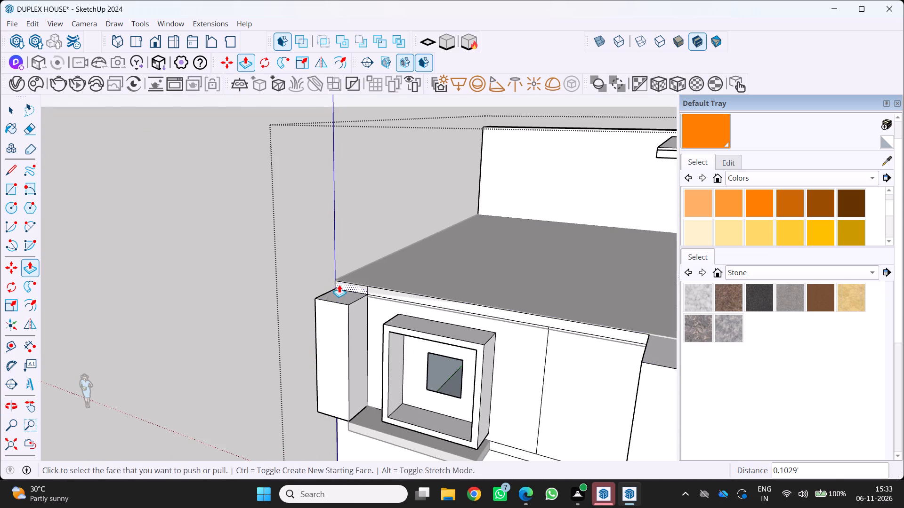
{"action": "left_click", "coordinate": [339, 284]}
{"action": "left_click", "coordinate": [316, 298]}
{"action": "scroll", "coordinate": [301, 316], "scroll_direction": "down", "scroll_amount": 5}
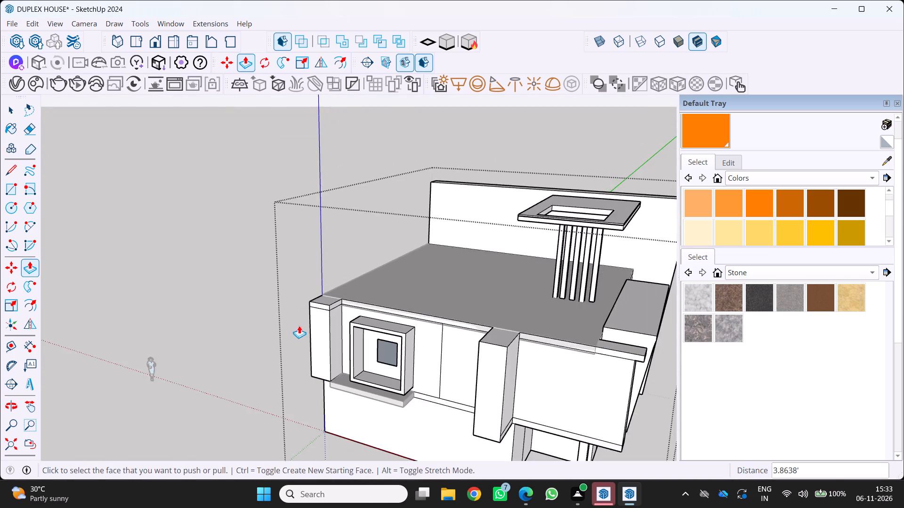
Push/Pull the narrow wall strip directly below the corner pier outward to the pier's front face.
{"action": "middle_click_drag", "start_coordinate": [300, 326], "coordinate": [353, 249]}
{"action": "scroll", "coordinate": [323, 338], "scroll_direction": "up", "scroll_amount": 3}
{"action": "middle_click_drag", "start_coordinate": [324, 351], "coordinate": [359, 289]}
{"action": "scroll", "coordinate": [355, 299], "scroll_direction": "up", "scroll_amount": 6}
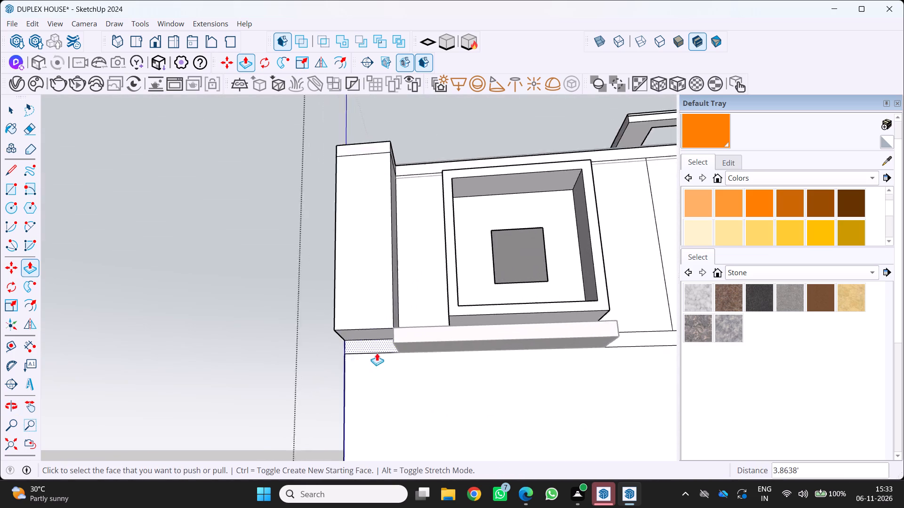
{"action": "scroll", "coordinate": [377, 353], "scroll_direction": "up", "scroll_amount": 2}
{"action": "left_click", "coordinate": [367, 338]}
{"action": "left_click_drag", "start_coordinate": [357, 303], "coordinate": [363, 298]}
Erase the upper and lower horizontal seam lines on the corner pier's front face.
{"action": "scroll", "coordinate": [360, 286], "scroll_direction": "down", "scroll_amount": 13}
{"action": "middle_click", "coordinate": [348, 280]}
{"action": "middle_click_drag", "start_coordinate": [355, 268], "coordinate": [373, 413]}
{"action": "scroll", "coordinate": [321, 354], "scroll_direction": "up", "scroll_amount": 4}
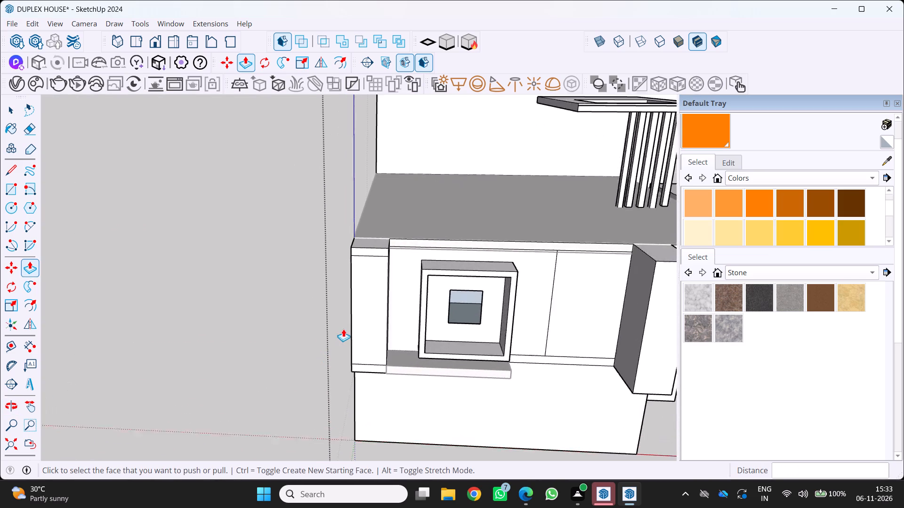
{"action": "scroll", "coordinate": [343, 329], "scroll_direction": "up", "scroll_amount": 1}
{"action": "key", "text": "e"}
{"action": "scroll", "coordinate": [354, 317], "scroll_direction": "up", "scroll_amount": 3}
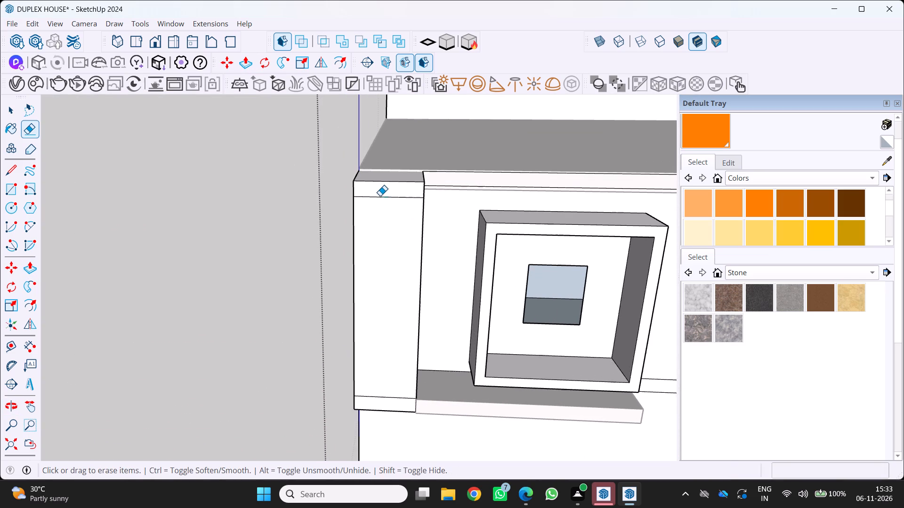
{"action": "left_click", "coordinate": [380, 198]}
{"action": "scroll", "coordinate": [367, 235], "scroll_direction": "down", "scroll_amount": 10}
{"action": "scroll", "coordinate": [355, 368], "scroll_direction": "up", "scroll_amount": 5}
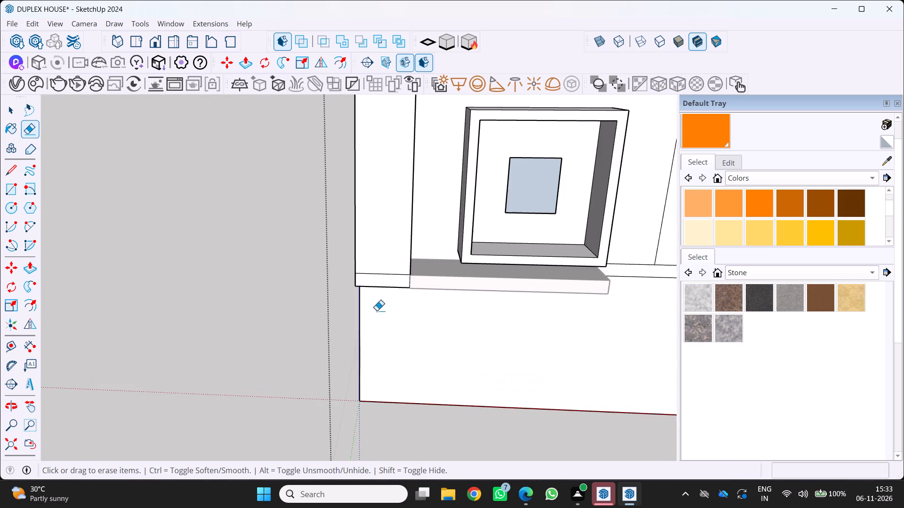
{"action": "scroll", "coordinate": [385, 283], "scroll_direction": "up", "scroll_amount": 3}
{"action": "left_click", "coordinate": [387, 271]}
{"action": "left_click_drag", "start_coordinate": [386, 270], "coordinate": [382, 274]}
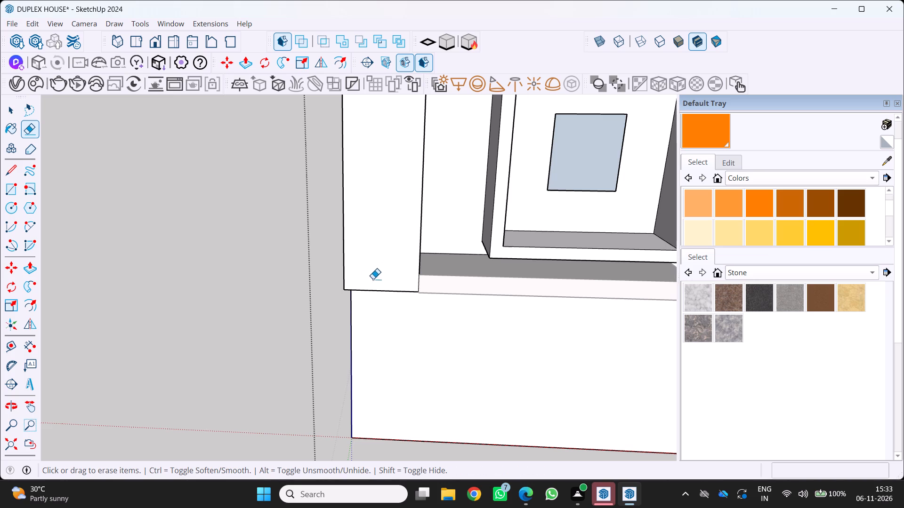
Erase the upper horizontal seam line on the corner pier's inner side, facing the window frame.
{"action": "scroll", "coordinate": [367, 280], "scroll_direction": "down", "scroll_amount": 14}
{"action": "middle_click_drag", "start_coordinate": [336, 312], "coordinate": [269, 329]}
{"action": "middle_click", "coordinate": [268, 328]}
{"action": "scroll", "coordinate": [356, 242], "scroll_direction": "up", "scroll_amount": 4}
{"action": "middle_click_drag", "start_coordinate": [375, 224], "coordinate": [369, 224]}
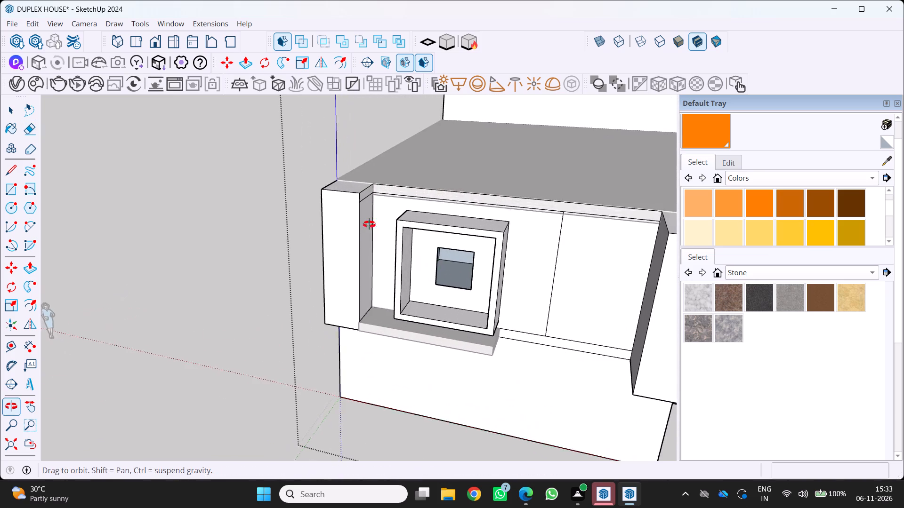
{"action": "middle_click_drag", "start_coordinate": [369, 224], "coordinate": [320, 241]}
{"action": "scroll", "coordinate": [317, 228], "scroll_direction": "up", "scroll_amount": 12}
{"action": "middle_click_drag", "start_coordinate": [355, 213], "coordinate": [308, 224]}
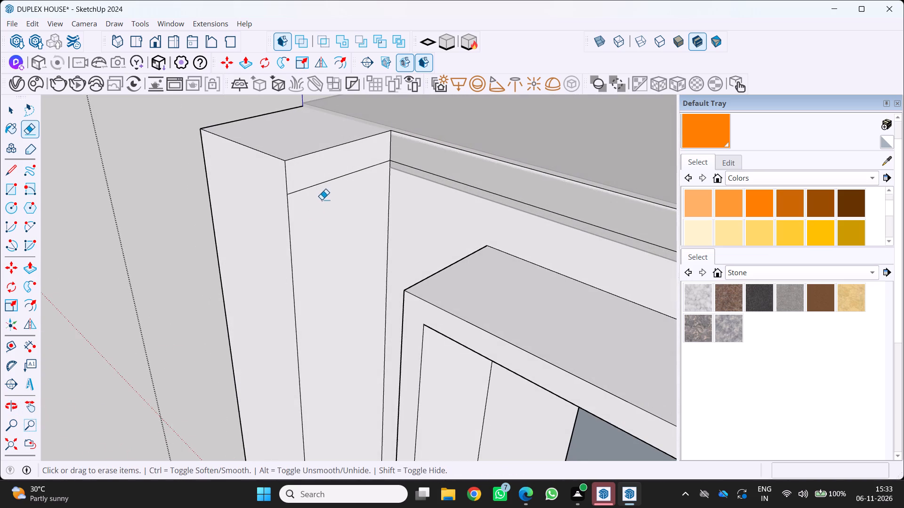
{"action": "left_click", "coordinate": [324, 183]}
Erase the horizontal seam line near the top of the corner pier's outer side face.
{"action": "scroll", "coordinate": [315, 215], "scroll_direction": "down", "scroll_amount": 15}
{"action": "scroll", "coordinate": [317, 258], "scroll_direction": "up", "scroll_amount": 1}
{"action": "middle_click_drag", "start_coordinate": [317, 258], "coordinate": [364, 221]}
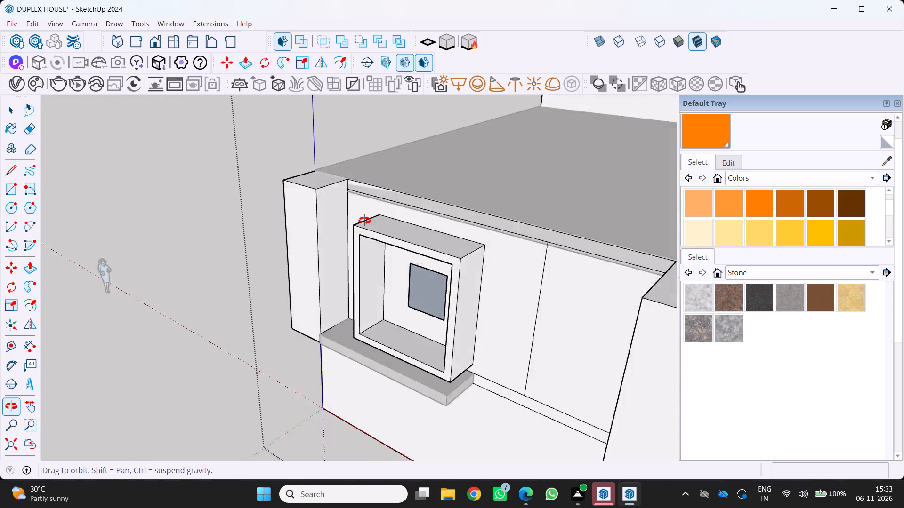
{"action": "middle_click_drag", "start_coordinate": [364, 221], "coordinate": [405, 192]}
{"action": "middle_click", "coordinate": [414, 186]}
{"action": "scroll", "coordinate": [414, 193], "scroll_direction": "down", "scroll_amount": 5}
{"action": "middle_click_drag", "start_coordinate": [380, 259], "coordinate": [533, 378]}
{"action": "middle_click", "coordinate": [533, 379]}
{"action": "middle_click", "coordinate": [533, 379]}
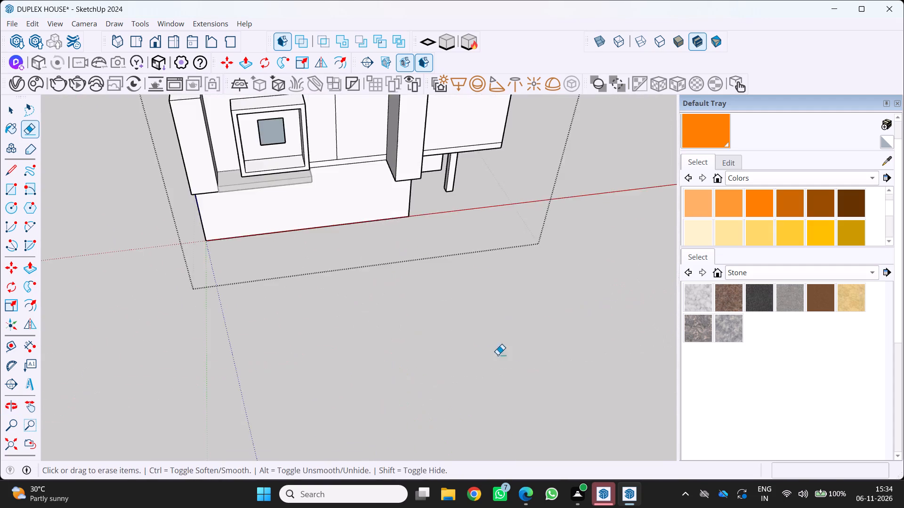
{"action": "scroll", "coordinate": [445, 329], "scroll_direction": "up", "scroll_amount": 3}
{"action": "middle_click_drag", "start_coordinate": [444, 325], "coordinate": [785, 359]}
{"action": "middle_click", "coordinate": [788, 359]}
{"action": "middle_click", "coordinate": [789, 359]}
{"action": "scroll", "coordinate": [789, 359], "scroll_direction": "down", "scroll_amount": 5}
{"action": "scroll", "coordinate": [153, 290], "scroll_direction": "down", "scroll_amount": 7}
{"action": "scroll", "coordinate": [44, 348], "scroll_direction": "up", "scroll_amount": 1}
{"action": "middle_click_drag", "start_coordinate": [51, 334], "coordinate": [52, 333]}
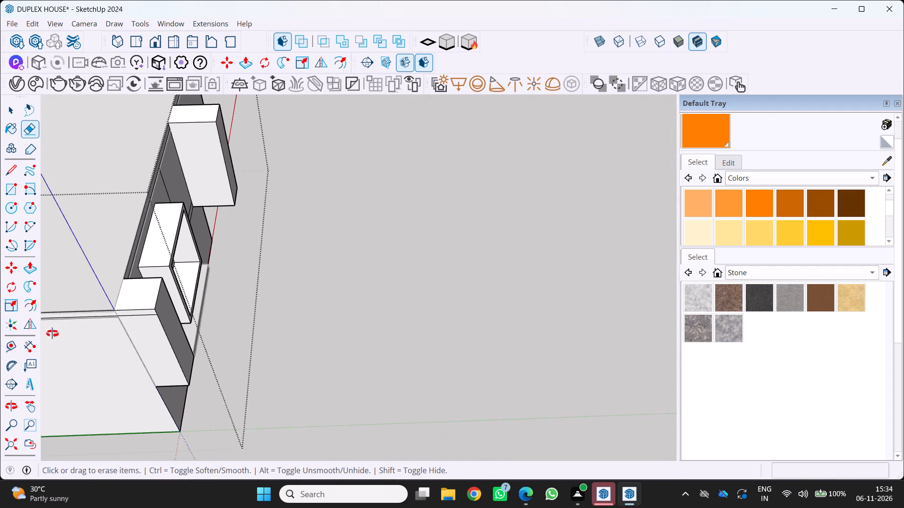
{"action": "middle_click_drag", "start_coordinate": [52, 333], "coordinate": [126, 231]}
{"action": "scroll", "coordinate": [167, 286], "scroll_direction": "up", "scroll_amount": 9}
{"action": "left_click", "coordinate": [160, 267]}
Examine the cleaned corner pier, window frame and ledge from above, from the side and close to the front facade.
{"action": "scroll", "coordinate": [196, 318], "scroll_direction": "down", "scroll_amount": 3}
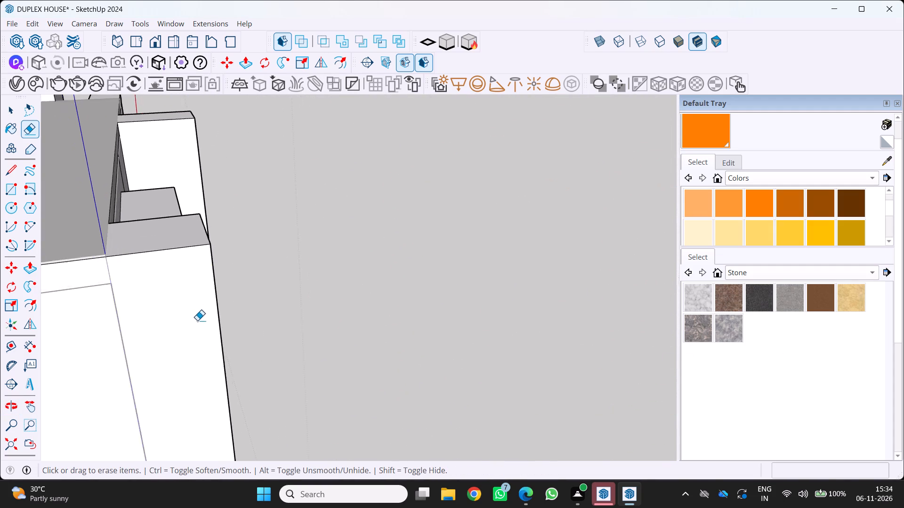
{"action": "scroll", "coordinate": [197, 320], "scroll_direction": "down", "scroll_amount": 13}
{"action": "middle_click_drag", "start_coordinate": [292, 309], "coordinate": [208, 353]}
{"action": "middle_click_drag", "start_coordinate": [247, 309], "coordinate": [281, 298]}
{"action": "middle_click_drag", "start_coordinate": [286, 296], "coordinate": [292, 296]}
{"action": "middle_click_drag", "start_coordinate": [296, 295], "coordinate": [362, 279]}
{"action": "middle_click_drag", "start_coordinate": [363, 278], "coordinate": [370, 274]}
{"action": "middle_click", "coordinate": [370, 274]}
{"action": "middle_click", "coordinate": [370, 274]}
{"action": "middle_click_drag", "start_coordinate": [366, 276], "coordinate": [357, 281]}
{"action": "middle_click_drag", "start_coordinate": [339, 289], "coordinate": [333, 293]}
{"action": "middle_click_drag", "start_coordinate": [314, 304], "coordinate": [307, 309]}
{"action": "scroll", "coordinate": [297, 298], "scroll_direction": "down", "scroll_amount": 2}
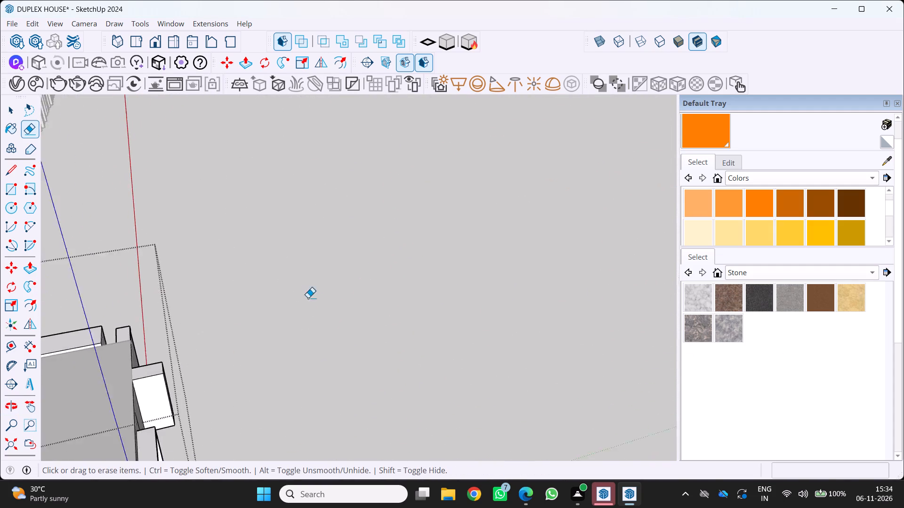
{"action": "scroll", "coordinate": [308, 298], "scroll_direction": "down", "scroll_amount": 15}
{"action": "scroll", "coordinate": [432, 232], "scroll_direction": "down", "scroll_amount": 1}
{"action": "middle_click_drag", "start_coordinate": [443, 239], "coordinate": [462, 272]}
{"action": "scroll", "coordinate": [462, 272], "scroll_direction": "down", "scroll_amount": 12}
{"action": "middle_click_drag", "start_coordinate": [462, 271], "coordinate": [461, 265]}
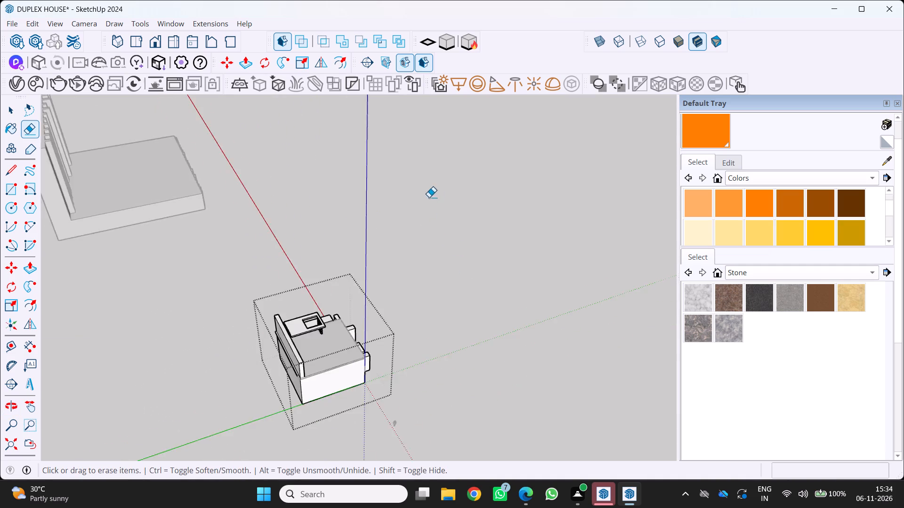
{"action": "scroll", "coordinate": [429, 197], "scroll_direction": "down", "scroll_amount": 6}
{"action": "middle_click_drag", "start_coordinate": [343, 377], "coordinate": [153, 377]}
{"action": "scroll", "coordinate": [154, 378], "scroll_direction": "up", "scroll_amount": 8}
{"action": "middle_click", "coordinate": [153, 375]}
{"action": "middle_click_drag", "start_coordinate": [293, 265], "coordinate": [187, 264]}
{"action": "middle_click", "coordinate": [186, 263]}
{"action": "scroll", "coordinate": [259, 214], "scroll_direction": "up", "scroll_amount": 6}
{"action": "middle_click_drag", "start_coordinate": [264, 199], "coordinate": [48, 131]}
{"action": "scroll", "coordinate": [306, 237], "scroll_direction": "up", "scroll_amount": 4}
{"action": "middle_click_drag", "start_coordinate": [260, 209], "coordinate": [208, 148]}
{"action": "middle_click", "coordinate": [209, 149]}
{"action": "scroll", "coordinate": [281, 183], "scroll_direction": "up", "scroll_amount": 12}
{"action": "middle_click_drag", "start_coordinate": [213, 231], "coordinate": [141, 255]}
{"action": "scroll", "coordinate": [143, 254], "scroll_direction": "up", "scroll_amount": 1}
{"action": "scroll", "coordinate": [161, 241], "scroll_direction": "down", "scroll_amount": 3}
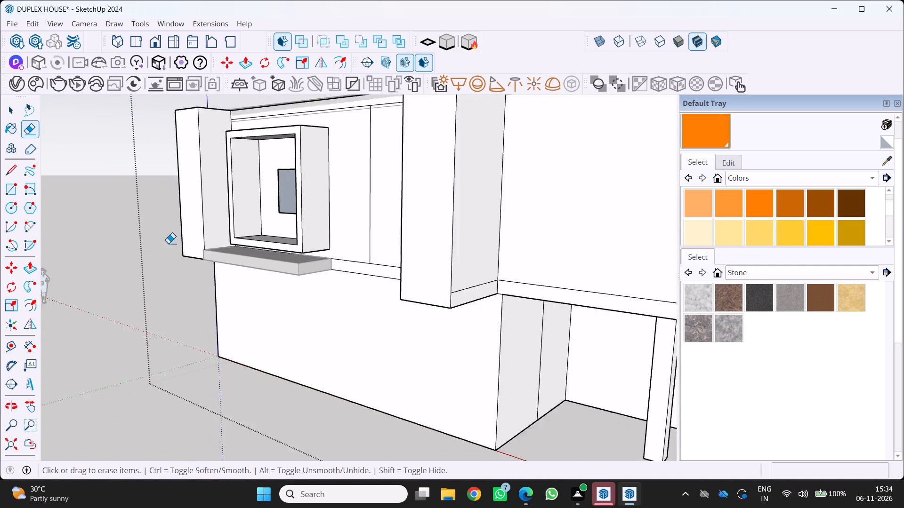
{"action": "scroll", "coordinate": [168, 243], "scroll_direction": "down", "scroll_amount": 9}
{"action": "middle_click_drag", "start_coordinate": [282, 221], "coordinate": [183, 253]}
{"action": "middle_click", "coordinate": [183, 253]}
{"action": "middle_click", "coordinate": [183, 253]}
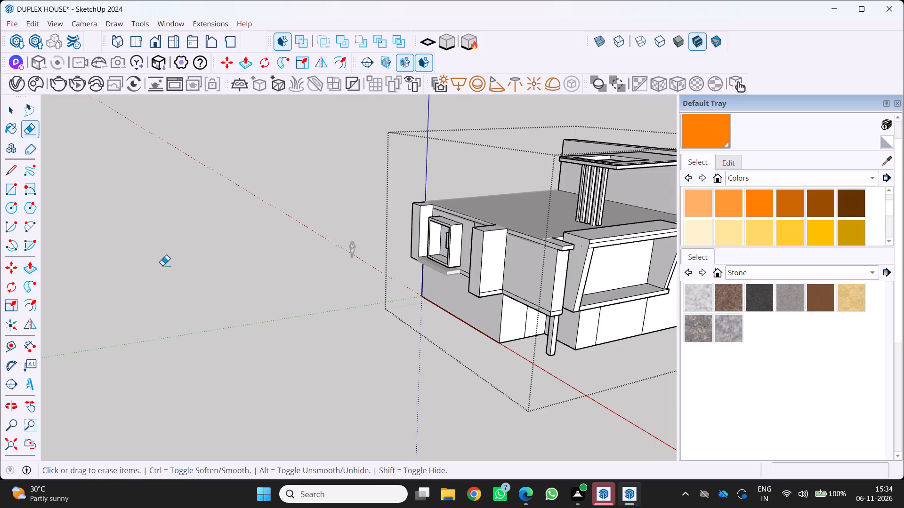
Close the Default Tray to enlarge the modelling area.
{"action": "left_click", "coordinate": [897, 105]}
Examine the house's side elevation with the framed recess and the opposite side from low and raised viewpoints.
{"action": "scroll", "coordinate": [639, 497], "scroll_direction": "down", "scroll_amount": 1}
{"action": "middle_click_drag", "start_coordinate": [592, 468], "coordinate": [520, 386]}
{"action": "middle_click_drag", "start_coordinate": [523, 385], "coordinate": [536, 374]}
{"action": "scroll", "coordinate": [571, 332], "scroll_direction": "down", "scroll_amount": 6}
{"action": "scroll", "coordinate": [560, 332], "scroll_direction": "up", "scroll_amount": 1}
{"action": "middle_click_drag", "start_coordinate": [548, 324], "coordinate": [387, 219]}
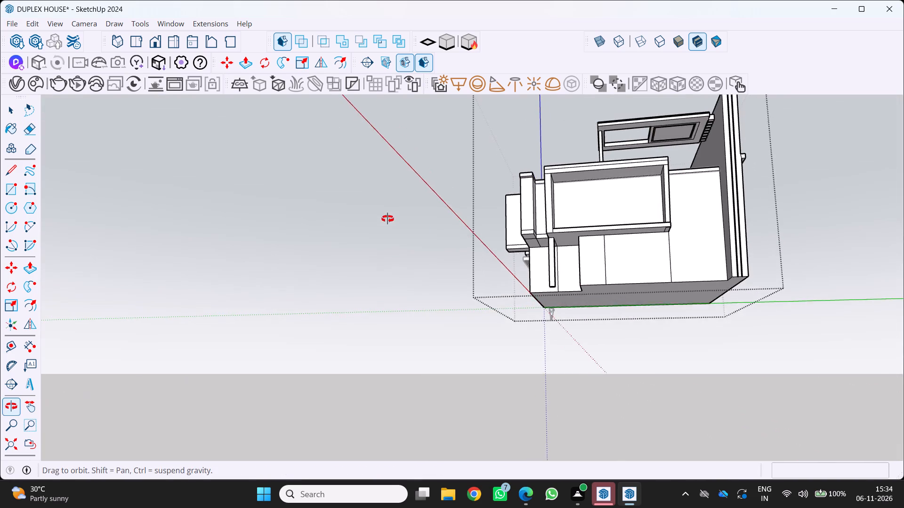
{"action": "middle_click_drag", "start_coordinate": [387, 219], "coordinate": [391, 220]}
{"action": "scroll", "coordinate": [555, 238], "scroll_direction": "down", "scroll_amount": 4}
{"action": "middle_click_drag", "start_coordinate": [557, 248], "coordinate": [569, 308]}
{"action": "scroll", "coordinate": [599, 263], "scroll_direction": "up", "scroll_amount": 4}
{"action": "middle_click_drag", "start_coordinate": [596, 260], "coordinate": [621, 285]}
{"action": "middle_click", "coordinate": [621, 285]}
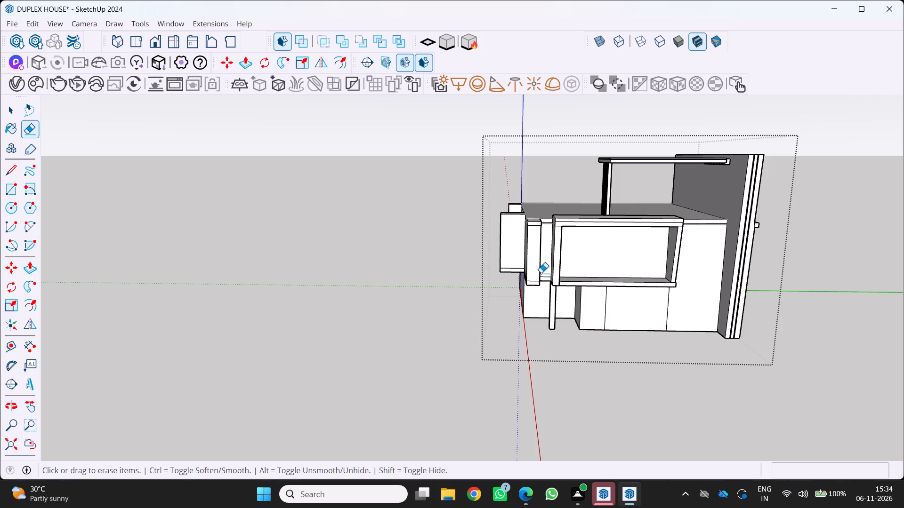
{"action": "middle_click_drag", "start_coordinate": [557, 278], "coordinate": [649, 355]}
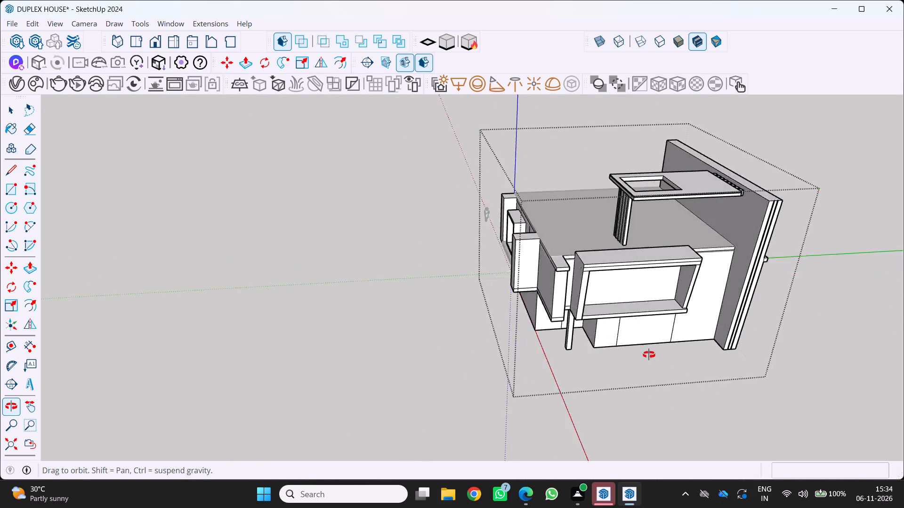
{"action": "middle_click_drag", "start_coordinate": [649, 355], "coordinate": [856, 316]}
{"action": "scroll", "coordinate": [507, 275], "scroll_direction": "down", "scroll_amount": 2}
{"action": "middle_click_drag", "start_coordinate": [507, 275], "coordinate": [765, 274]}
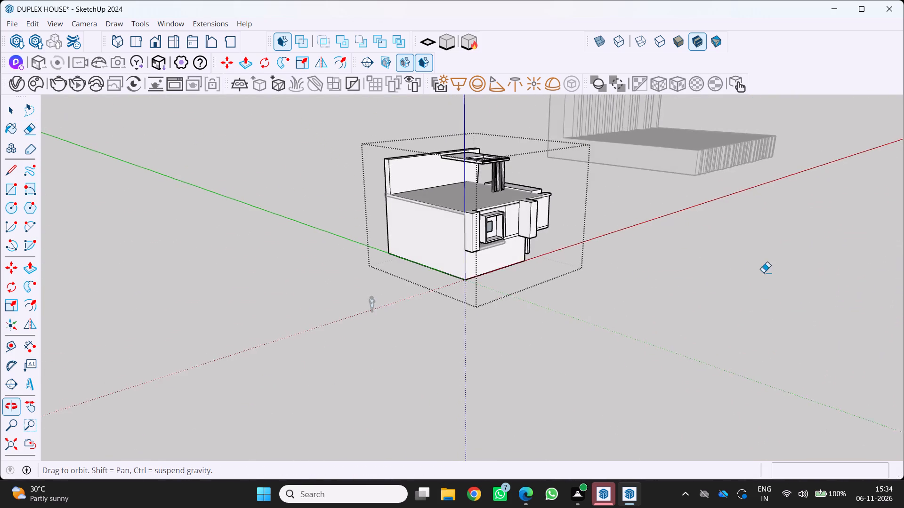
{"action": "scroll", "coordinate": [432, 227], "scroll_direction": "up", "scroll_amount": 2}
{"action": "scroll", "coordinate": [422, 227], "scroll_direction": "down", "scroll_amount": 4}
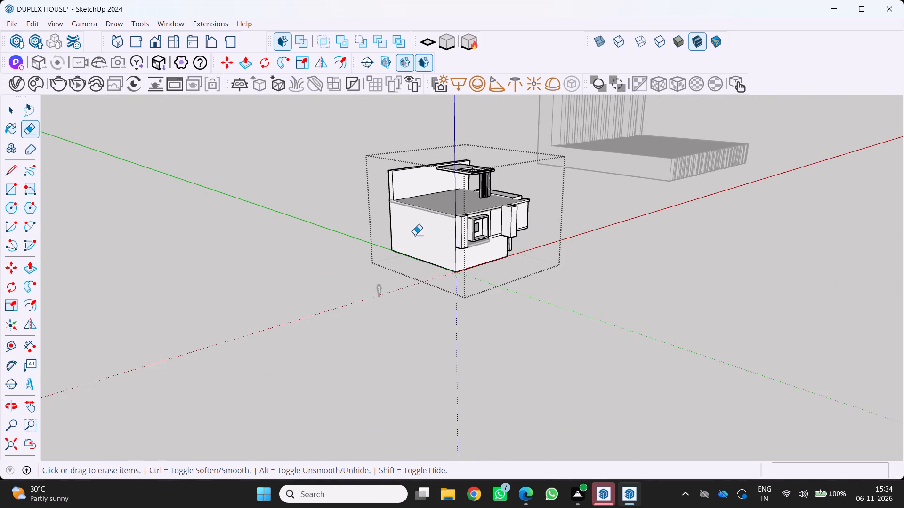
Examine the front facade's composition of corner pier, window frame and central pier from raised and eye-level viewpoints.
{"action": "scroll", "coordinate": [414, 235], "scroll_direction": "down", "scroll_amount": 3}
{"action": "middle_click_drag", "start_coordinate": [414, 235], "coordinate": [354, 282]}
{"action": "middle_click", "coordinate": [352, 283]}
{"action": "scroll", "coordinate": [347, 287], "scroll_direction": "up", "scroll_amount": 4}
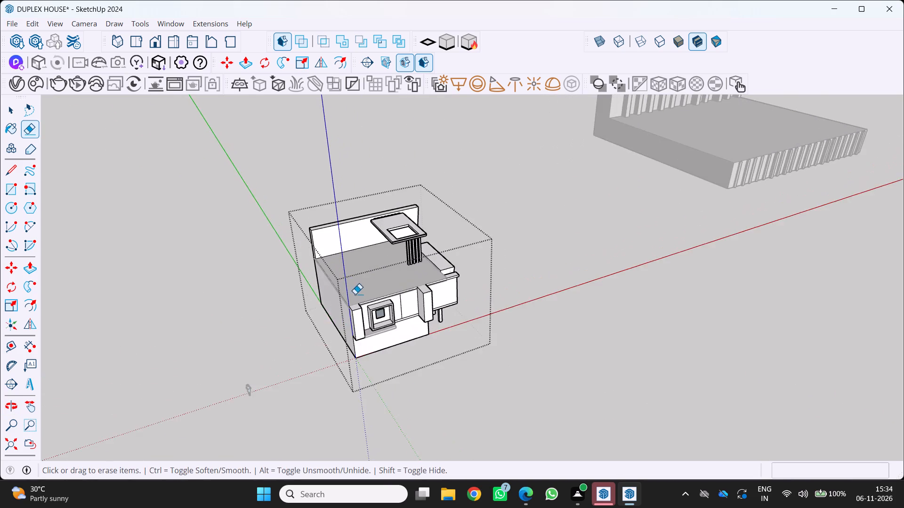
{"action": "scroll", "coordinate": [355, 294], "scroll_direction": "up", "scroll_amount": 1}
{"action": "middle_click_drag", "start_coordinate": [355, 294], "coordinate": [302, 323]}
{"action": "scroll", "coordinate": [299, 324], "scroll_direction": "up", "scroll_amount": 7}
{"action": "middle_click_drag", "start_coordinate": [303, 320], "coordinate": [282, 320]}
{"action": "scroll", "coordinate": [287, 321], "scroll_direction": "up", "scroll_amount": 3}
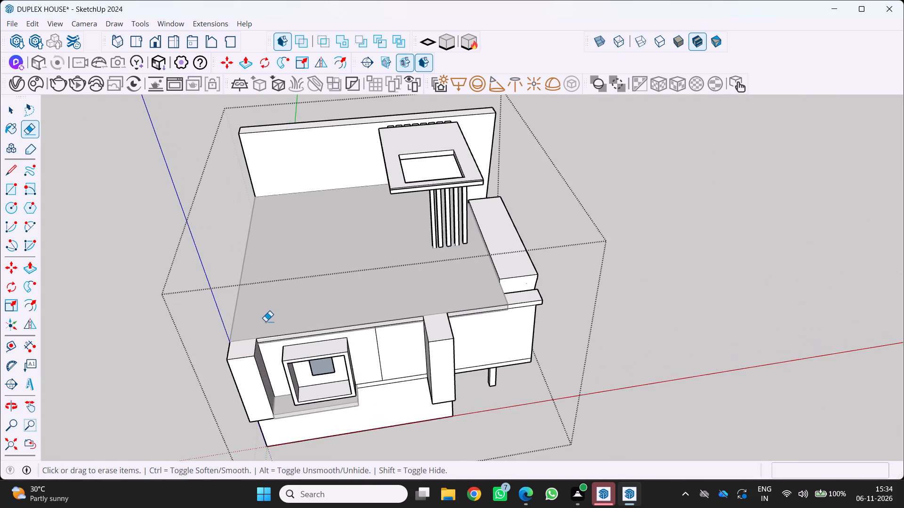
{"action": "scroll", "coordinate": [266, 321], "scroll_direction": "up", "scroll_amount": 2}
{"action": "middle_click_drag", "start_coordinate": [254, 322], "coordinate": [277, 292]}
{"action": "scroll", "coordinate": [267, 299], "scroll_direction": "up", "scroll_amount": 1}
{"action": "scroll", "coordinate": [277, 292], "scroll_direction": "down", "scroll_amount": 8}
{"action": "middle_click_drag", "start_coordinate": [262, 330], "coordinate": [234, 321]}
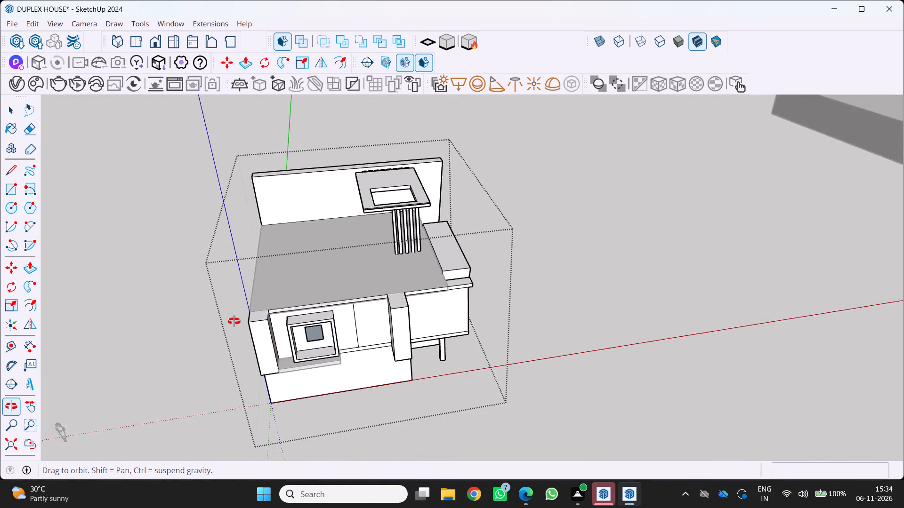
{"action": "middle_click_drag", "start_coordinate": [234, 321], "coordinate": [212, 312]}
{"action": "scroll", "coordinate": [221, 318], "scroll_direction": "up", "scroll_amount": 4}
{"action": "scroll", "coordinate": [260, 290], "scroll_direction": "up", "scroll_amount": 3}
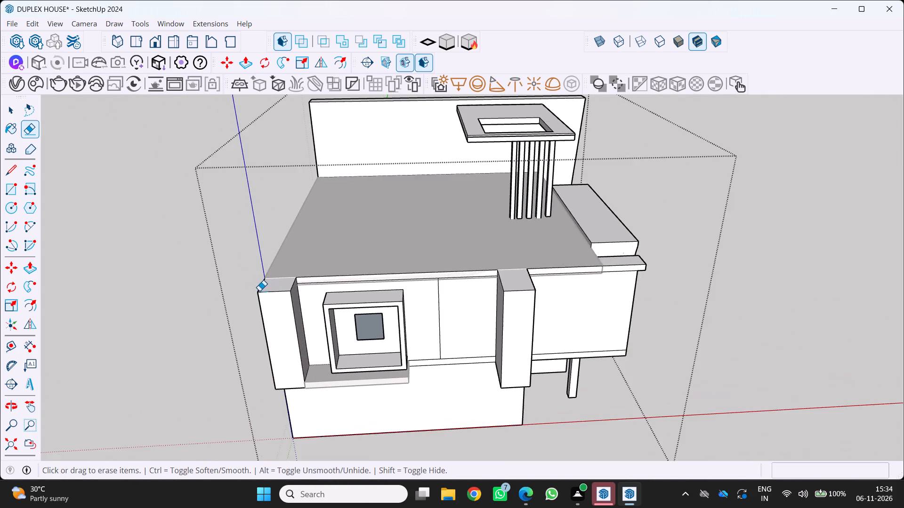
{"action": "middle_click_drag", "start_coordinate": [258, 291], "coordinate": [196, 308]}
{"action": "middle_click", "coordinate": [196, 308]}
{"action": "scroll", "coordinate": [195, 310], "scroll_direction": "down", "scroll_amount": 5}
{"action": "middle_click", "coordinate": [219, 312]}
{"action": "middle_click_drag", "start_coordinate": [219, 310], "coordinate": [275, 250]}
{"action": "scroll", "coordinate": [224, 301], "scroll_direction": "up", "scroll_amount": 1}
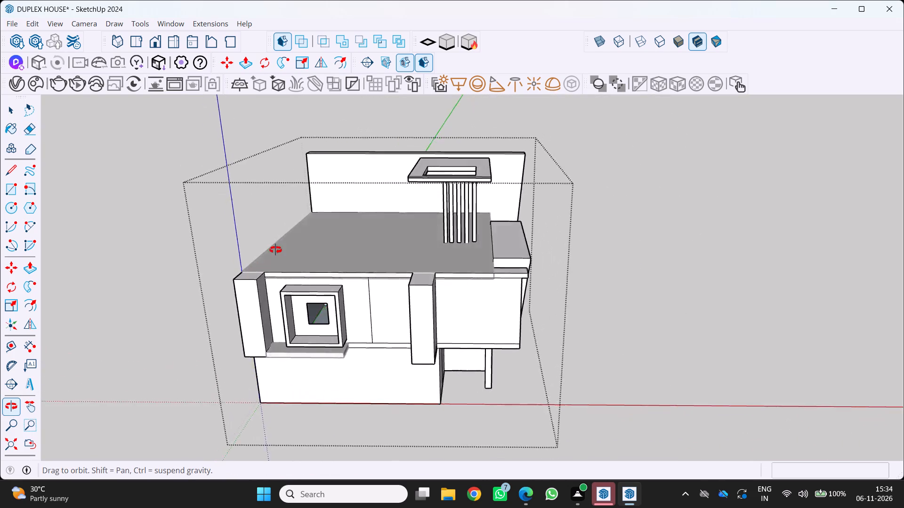
{"action": "middle_click_drag", "start_coordinate": [275, 250], "coordinate": [292, 215]}
{"action": "middle_click", "coordinate": [292, 215]}
{"action": "scroll", "coordinate": [244, 261], "scroll_direction": "down", "scroll_amount": 9}
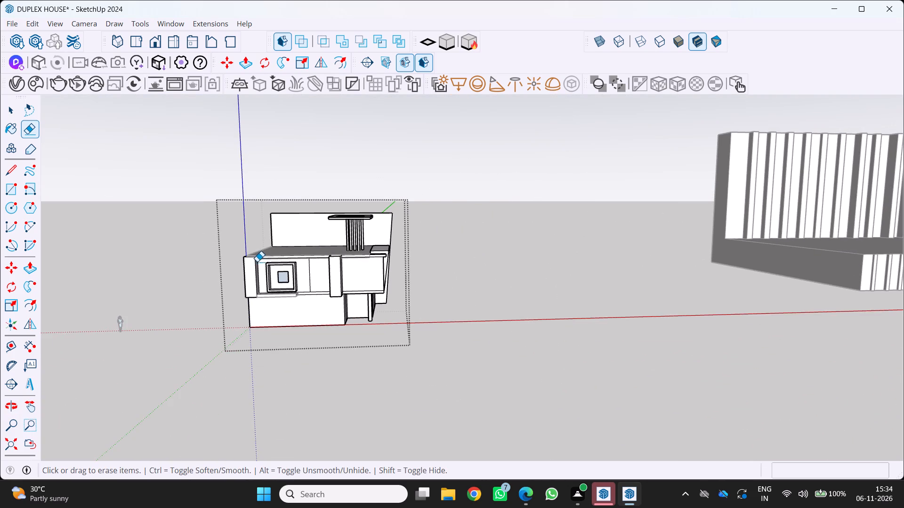
{"action": "middle_click_drag", "start_coordinate": [256, 265], "coordinate": [325, 252]}
{"action": "middle_click", "coordinate": [326, 252]}
{"action": "scroll", "coordinate": [308, 263], "scroll_direction": "up", "scroll_amount": 3}
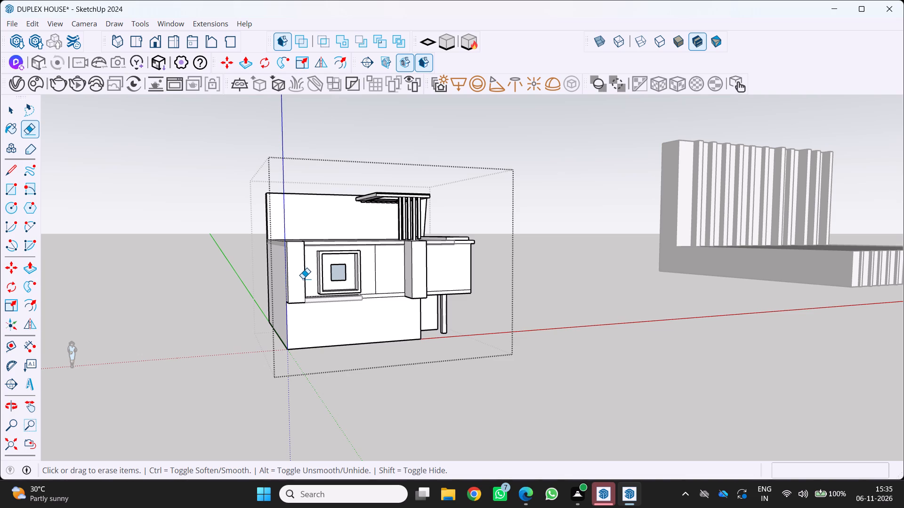
{"action": "scroll", "coordinate": [303, 278], "scroll_direction": "down", "scroll_amount": 3}
{"action": "scroll", "coordinate": [309, 268], "scroll_direction": "up", "scroll_amount": 10}
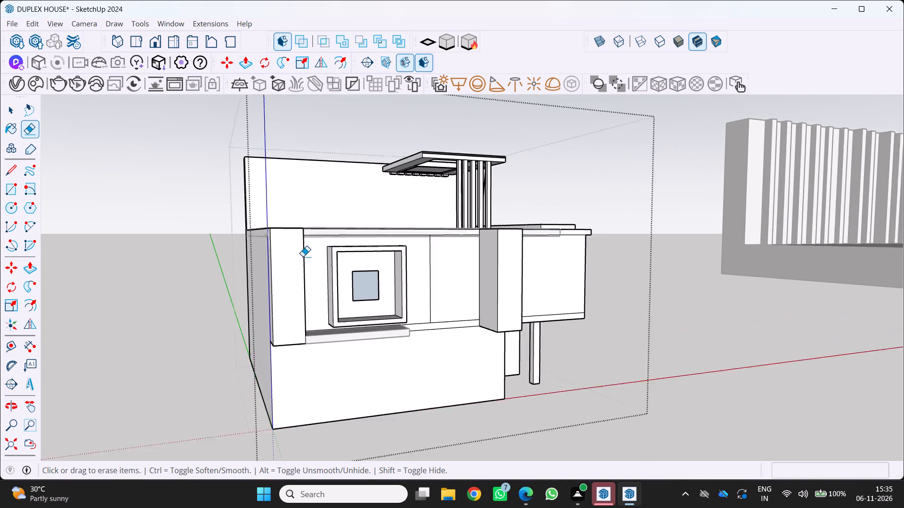
{"action": "middle_click_drag", "start_coordinate": [303, 256], "coordinate": [267, 265]}
{"action": "middle_click", "coordinate": [266, 266]}
Draw a full-height vertical strip about 0.47' wide and 14.9' tall near the middle of the corner pier's front face.
{"action": "scroll", "coordinate": [268, 255], "scroll_direction": "up", "scroll_amount": 3}
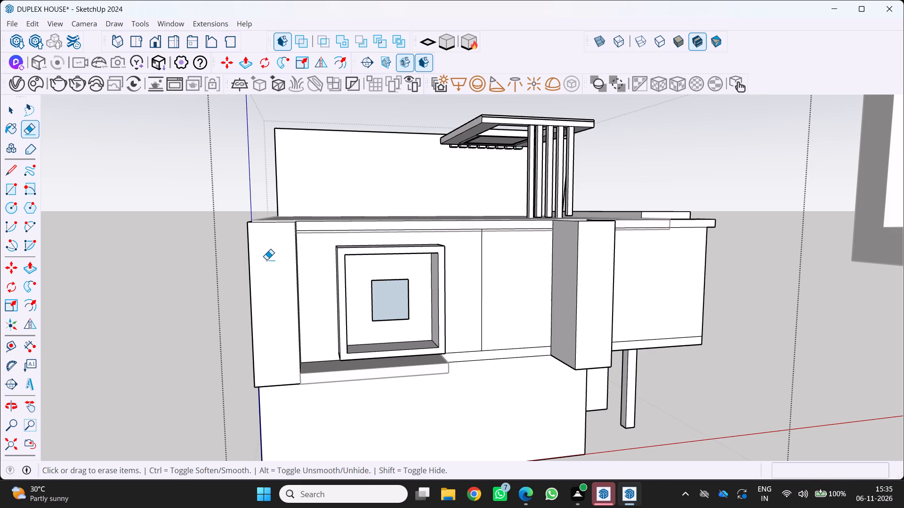
{"action": "scroll", "coordinate": [258, 237], "scroll_direction": "up", "scroll_amount": 3}
{"action": "key", "text": "r"}
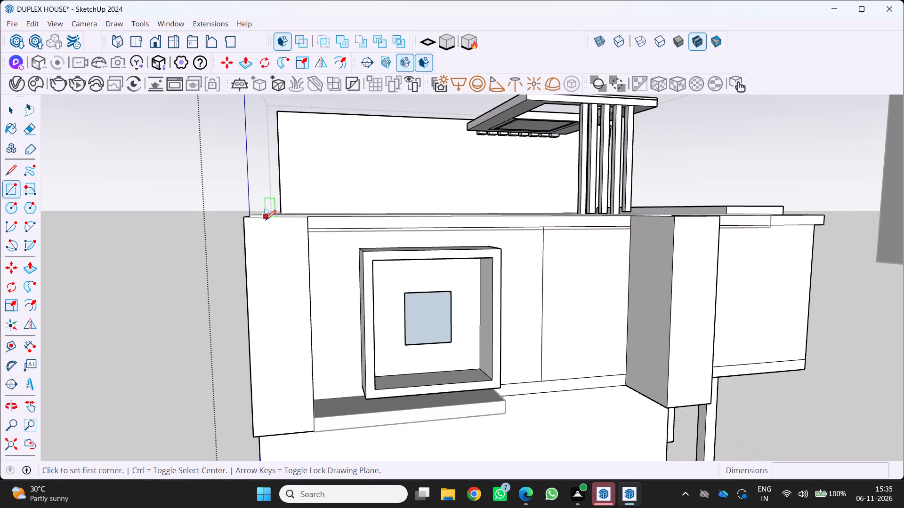
{"action": "left_click_drag", "start_coordinate": [269, 217], "coordinate": [268, 222]}
{"action": "scroll", "coordinate": [275, 273], "scroll_direction": "down", "scroll_amount": 4}
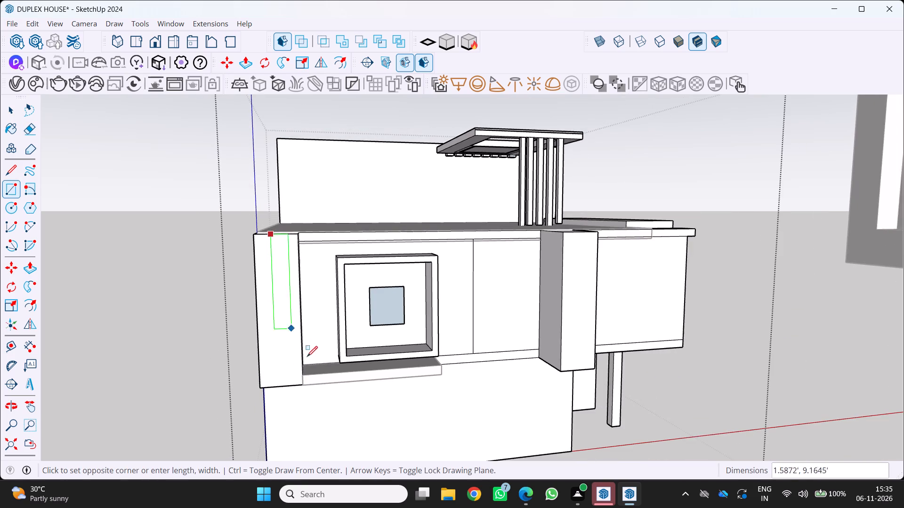
{"action": "scroll", "coordinate": [277, 385], "scroll_direction": "up", "scroll_amount": 3}
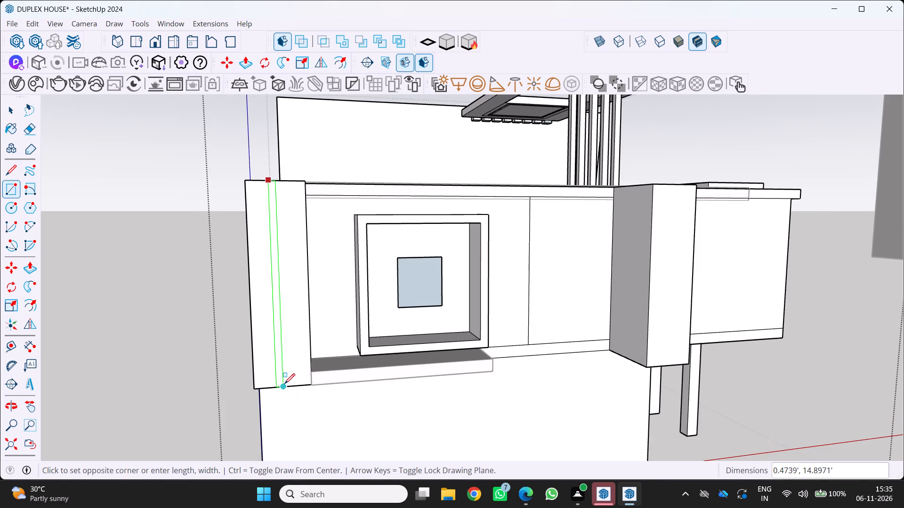
{"action": "left_click", "coordinate": [284, 384]}
Push the vertical strip about 0.41' into the corner pier and deepen the groove by about another 0.14'.
{"action": "scroll", "coordinate": [281, 377], "scroll_direction": "up", "scroll_amount": 3}
{"action": "key", "text": "p"}
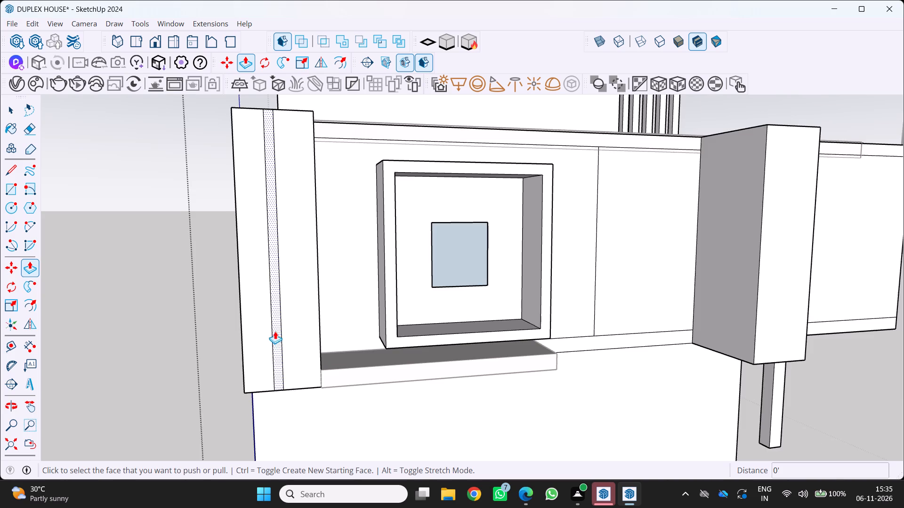
{"action": "scroll", "coordinate": [275, 331], "scroll_direction": "up", "scroll_amount": 1}
{"action": "left_click", "coordinate": [276, 331]}
{"action": "middle_click_drag", "start_coordinate": [280, 333], "coordinate": [315, 436]}
{"action": "middle_click", "coordinate": [314, 436]}
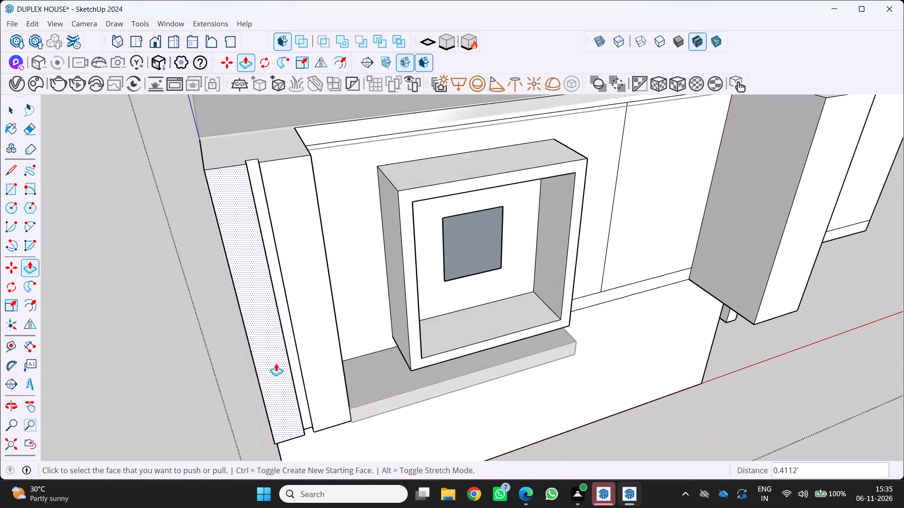
{"action": "scroll", "coordinate": [272, 252], "scroll_direction": "up", "scroll_amount": 3}
{"action": "middle_click_drag", "start_coordinate": [265, 241], "coordinate": [311, 312]}
{"action": "middle_click", "coordinate": [311, 312]}
{"action": "left_click", "coordinate": [279, 285]}
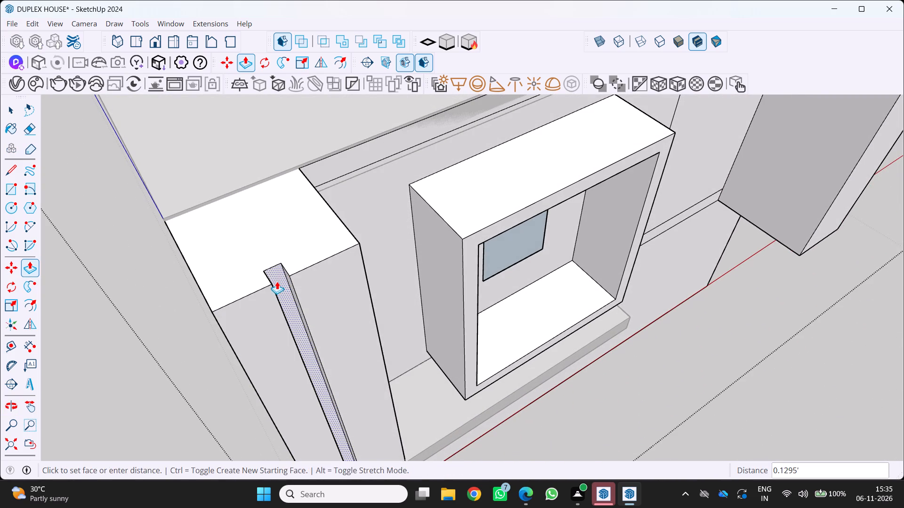
Widen the corner pier's groove by pushing both side faces into the pier, the outer-corner side by about 0.09'.
{"action": "scroll", "coordinate": [287, 301], "scroll_direction": "down", "scroll_amount": 4}
{"action": "middle_click_drag", "start_coordinate": [282, 303], "coordinate": [262, 283]}
{"action": "scroll", "coordinate": [274, 292], "scroll_direction": "up", "scroll_amount": 1}
{"action": "middle_click", "coordinate": [261, 283]}
{"action": "scroll", "coordinate": [281, 283], "scroll_direction": "up", "scroll_amount": 4}
{"action": "middle_click_drag", "start_coordinate": [290, 263], "coordinate": [383, 262]}
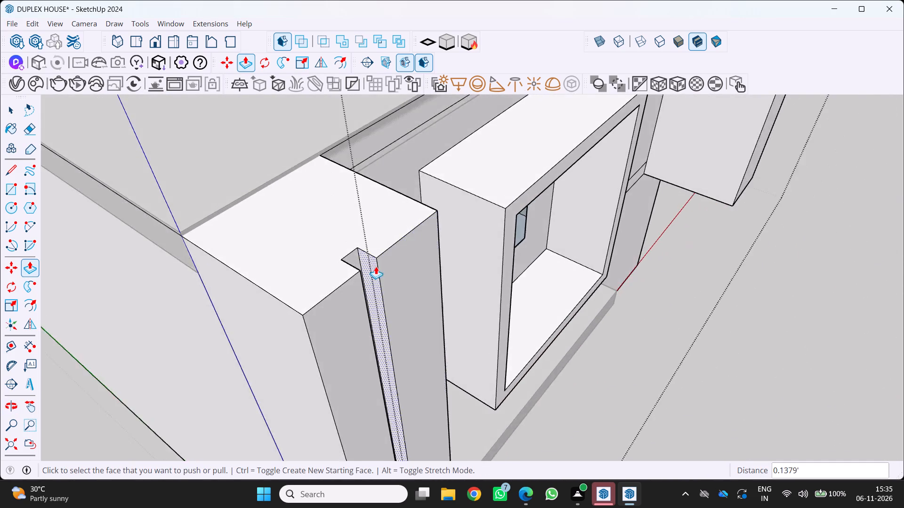
{"action": "scroll", "coordinate": [376, 266], "scroll_direction": "up", "scroll_amount": 3}
{"action": "left_click_drag", "start_coordinate": [363, 273], "coordinate": [368, 272]}
{"action": "scroll", "coordinate": [352, 280], "scroll_direction": "down", "scroll_amount": 4}
{"action": "middle_click_drag", "start_coordinate": [346, 281], "coordinate": [239, 270]}
{"action": "middle_click", "coordinate": [239, 270]}
{"action": "scroll", "coordinate": [402, 260], "scroll_direction": "up", "scroll_amount": 1}
{"action": "middle_click_drag", "start_coordinate": [401, 259], "coordinate": [303, 272]}
{"action": "middle_click", "coordinate": [302, 272]}
{"action": "scroll", "coordinate": [279, 252], "scroll_direction": "up", "scroll_amount": 3}
{"action": "left_click_drag", "start_coordinate": [284, 234], "coordinate": [279, 231]}
Examine the grooved corner pier and the front facade from raised, eye-level and side viewpoints.
{"action": "scroll", "coordinate": [300, 254], "scroll_direction": "down", "scroll_amount": 4}
{"action": "middle_click_drag", "start_coordinate": [312, 271], "coordinate": [398, 189]}
{"action": "scroll", "coordinate": [398, 187], "scroll_direction": "down", "scroll_amount": 8}
{"action": "middle_click_drag", "start_coordinate": [398, 209], "coordinate": [343, 172]}
{"action": "middle_click_drag", "start_coordinate": [341, 171], "coordinate": [337, 171]}
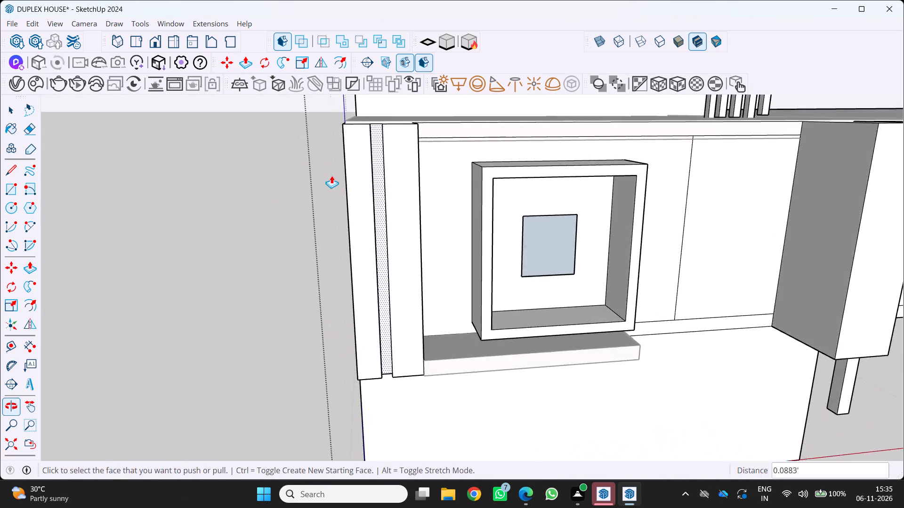
{"action": "scroll", "coordinate": [334, 185], "scroll_direction": "down", "scroll_amount": 5}
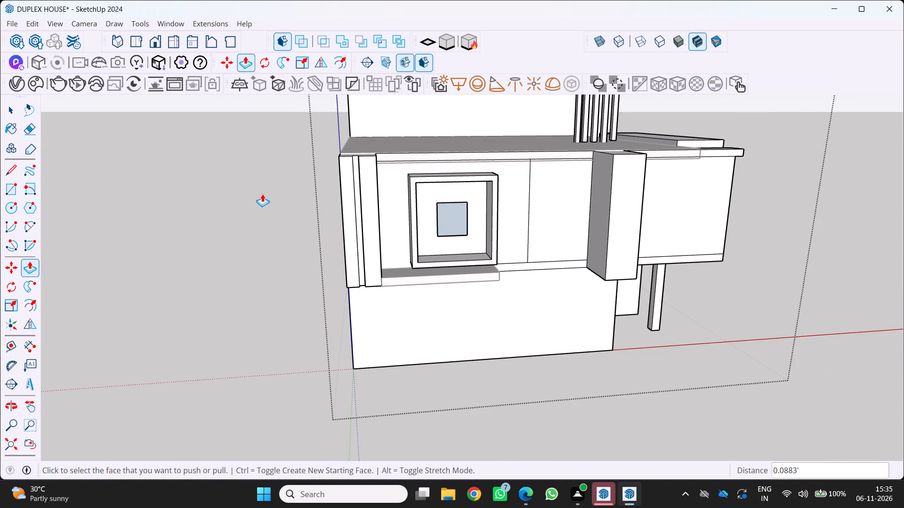
{"action": "scroll", "coordinate": [265, 195], "scroll_direction": "down", "scroll_amount": 3}
{"action": "middle_click", "coordinate": [267, 205]}
{"action": "middle_click_drag", "start_coordinate": [270, 206], "coordinate": [259, 212]}
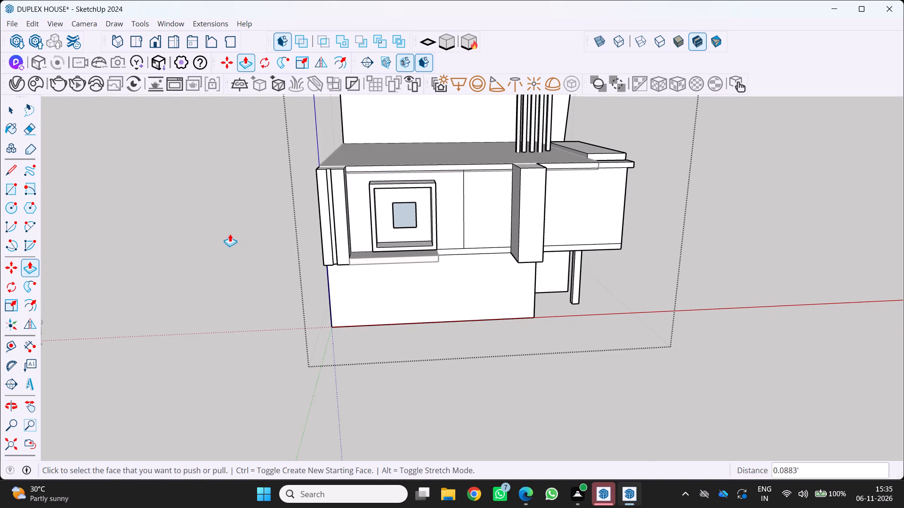
{"action": "middle_click_drag", "start_coordinate": [239, 246], "coordinate": [260, 294]}
{"action": "scroll", "coordinate": [279, 286], "scroll_direction": "up", "scroll_amount": 1}
{"action": "middle_click_drag", "start_coordinate": [279, 285], "coordinate": [290, 302]}
{"action": "middle_click_drag", "start_coordinate": [291, 303], "coordinate": [307, 325]}
{"action": "middle_click_drag", "start_coordinate": [307, 326], "coordinate": [309, 331]}
{"action": "scroll", "coordinate": [307, 327], "scroll_direction": "down", "scroll_amount": 4}
{"action": "scroll", "coordinate": [294, 302], "scroll_direction": "up", "scroll_amount": 1}
{"action": "middle_click", "coordinate": [293, 298]}
{"action": "middle_click", "coordinate": [293, 291]}
{"action": "middle_click_drag", "start_coordinate": [292, 289], "coordinate": [291, 286]}
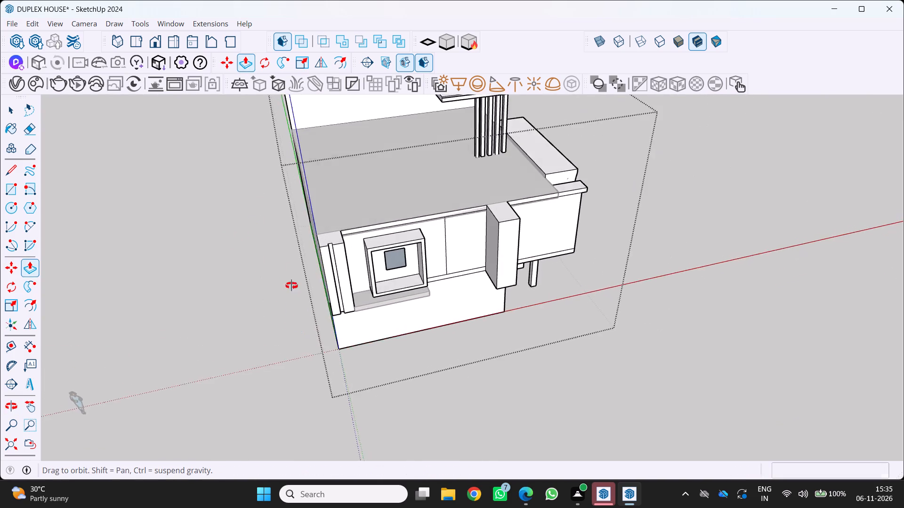
{"action": "middle_click_drag", "start_coordinate": [291, 286], "coordinate": [355, 171]}
{"action": "scroll", "coordinate": [323, 228], "scroll_direction": "up", "scroll_amount": 1}
{"action": "middle_click", "coordinate": [355, 171]}
{"action": "scroll", "coordinate": [387, 194], "scroll_direction": "up", "scroll_amount": 8}
{"action": "scroll", "coordinate": [251, 227], "scroll_direction": "down", "scroll_amount": 4}
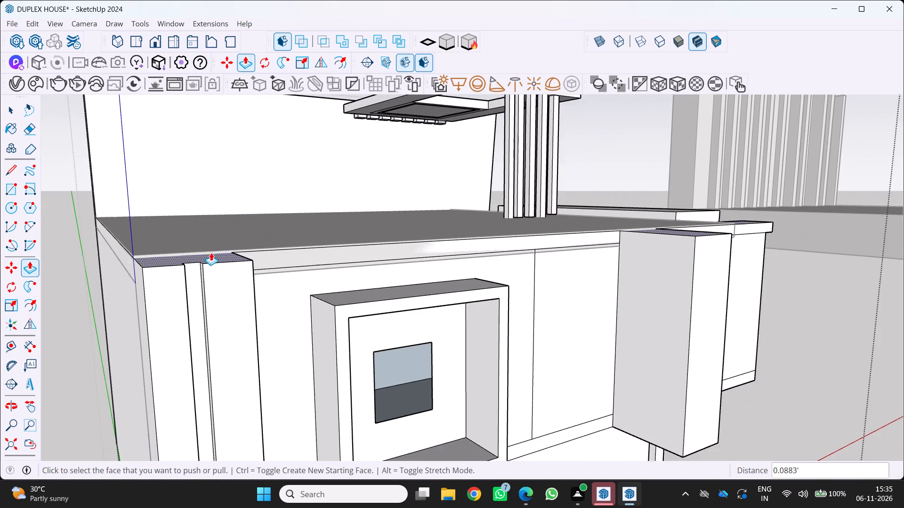
{"action": "middle_click_drag", "start_coordinate": [194, 261], "coordinate": [241, 217]}
{"action": "scroll", "coordinate": [239, 217], "scroll_direction": "down", "scroll_amount": 1}
{"action": "scroll", "coordinate": [216, 225], "scroll_direction": "up", "scroll_amount": 3}
{"action": "middle_click_drag", "start_coordinate": [207, 223], "coordinate": [282, 208]}
{"action": "scroll", "coordinate": [282, 208], "scroll_direction": "down", "scroll_amount": 14}
{"action": "middle_click_drag", "start_coordinate": [275, 213], "coordinate": [180, 265]}
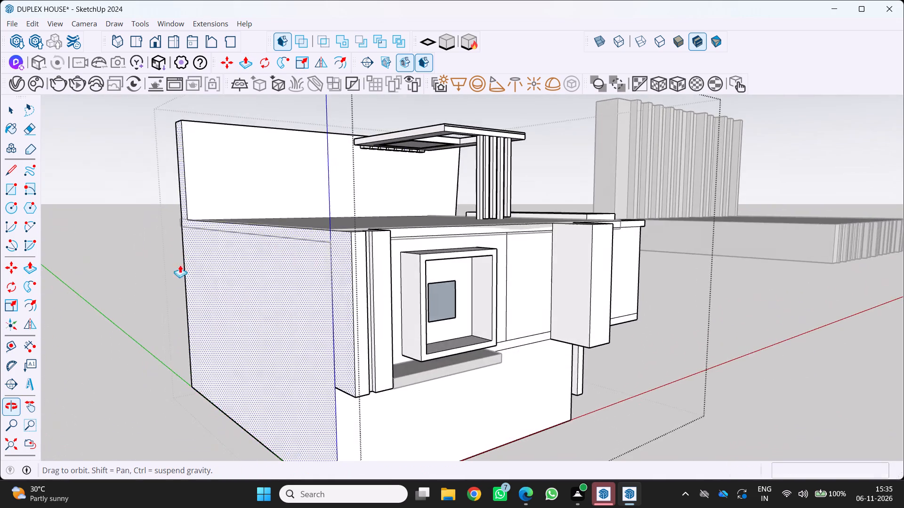
{"action": "middle_click", "coordinate": [180, 265]}
{"action": "middle_click_drag", "start_coordinate": [180, 265], "coordinate": [180, 265]}
{"action": "scroll", "coordinate": [355, 214], "scroll_direction": "up", "scroll_amount": 6}
{"action": "middle_click_drag", "start_coordinate": [401, 289], "coordinate": [334, 290]}
{"action": "scroll", "coordinate": [460, 331], "scroll_direction": "up", "scroll_amount": 3}
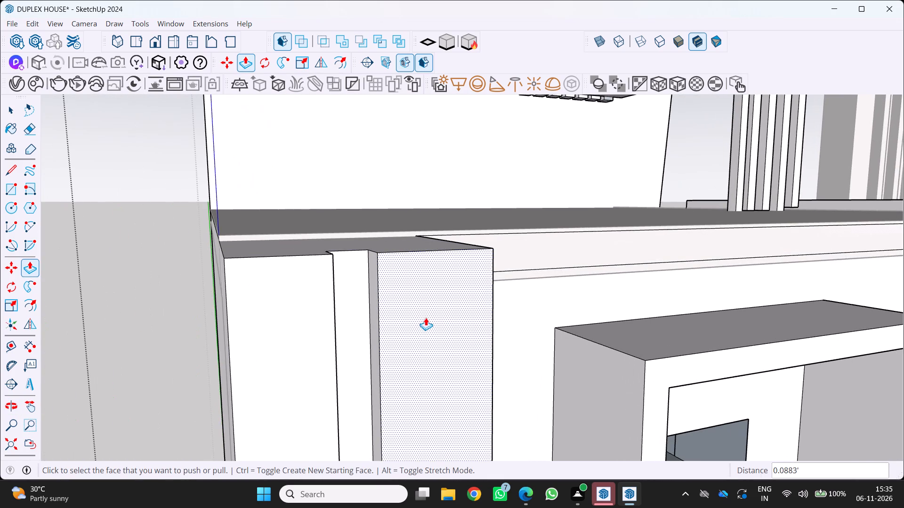
Widen the groove further by pushing both side faces into the pier again, the outer-corner side by about 0.13'.
{"action": "middle_click_drag", "start_coordinate": [404, 318], "coordinate": [473, 386]}
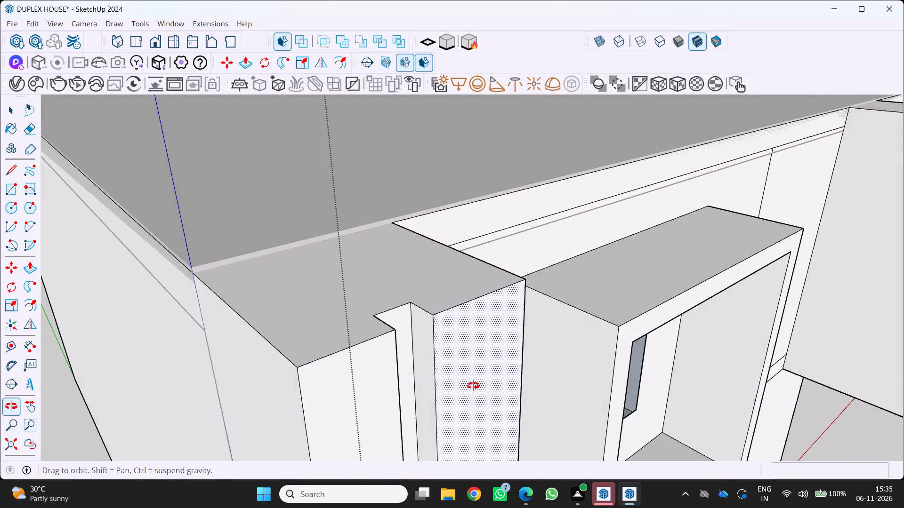
{"action": "middle_click_drag", "start_coordinate": [473, 386], "coordinate": [473, 386]}
{"action": "scroll", "coordinate": [445, 370], "scroll_direction": "up", "scroll_amount": 3}
{"action": "middle_click_drag", "start_coordinate": [422, 366], "coordinate": [477, 382]}
{"action": "left_click_drag", "start_coordinate": [457, 362], "coordinate": [464, 357]}
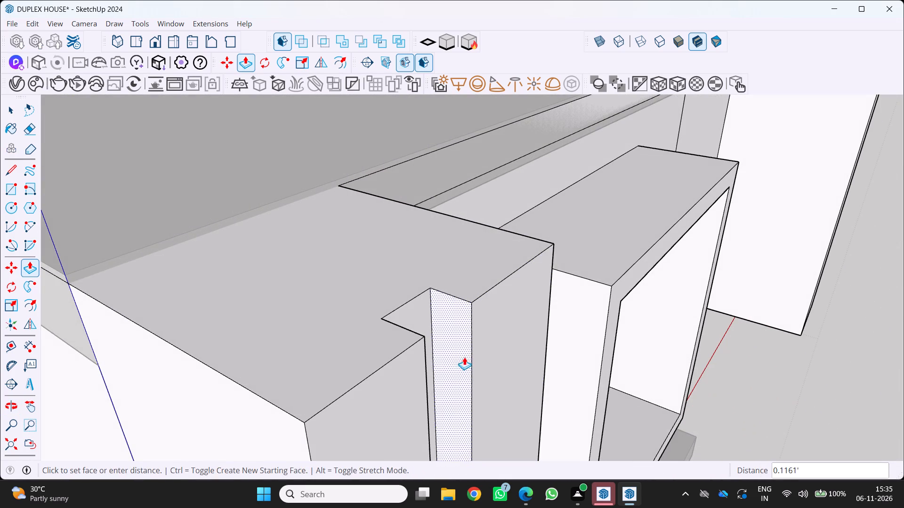
{"action": "left_click_drag", "start_coordinate": [464, 357], "coordinate": [467, 356]}
{"action": "scroll", "coordinate": [462, 356], "scroll_direction": "down", "scroll_amount": 5}
{"action": "middle_click_drag", "start_coordinate": [477, 337], "coordinate": [323, 276]}
{"action": "scroll", "coordinate": [323, 278], "scroll_direction": "down", "scroll_amount": 3}
{"action": "middle_click_drag", "start_coordinate": [372, 320], "coordinate": [325, 330]}
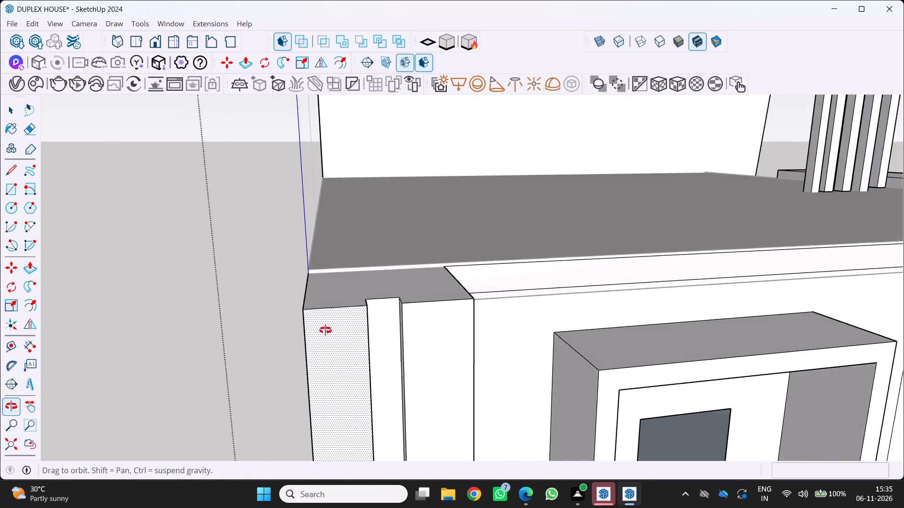
{"action": "middle_click_drag", "start_coordinate": [325, 330], "coordinate": [294, 340]}
{"action": "scroll", "coordinate": [337, 318], "scroll_direction": "up", "scroll_amount": 4}
{"action": "left_click_drag", "start_coordinate": [348, 315], "coordinate": [340, 311]}
Examine the widened groove from above the corner pier and within the whole front facade.
{"action": "scroll", "coordinate": [346, 311], "scroll_direction": "down", "scroll_amount": 4}
{"action": "middle_click_drag", "start_coordinate": [347, 311], "coordinate": [352, 308]}
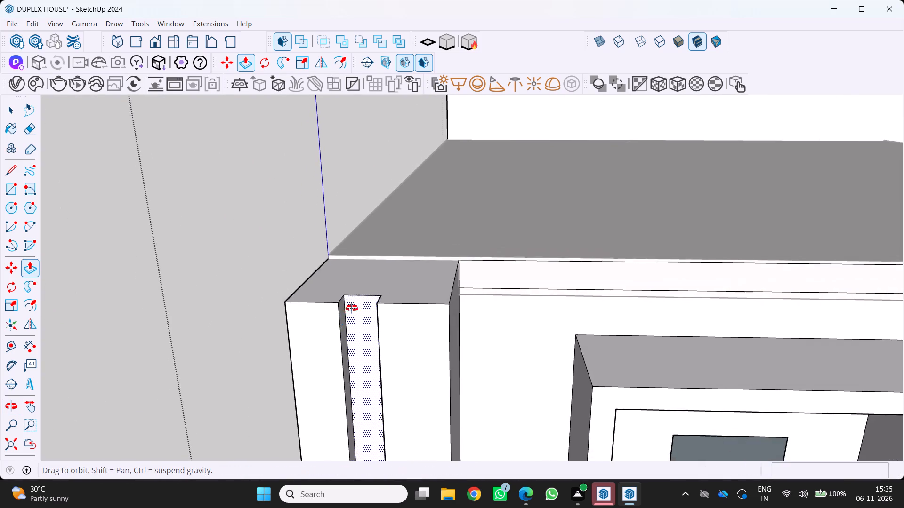
{"action": "middle_click_drag", "start_coordinate": [352, 308], "coordinate": [394, 280]}
{"action": "middle_click", "coordinate": [394, 280]}
{"action": "middle_click", "coordinate": [394, 280]}
{"action": "middle_click_drag", "start_coordinate": [416, 277], "coordinate": [389, 260]}
{"action": "scroll", "coordinate": [447, 272], "scroll_direction": "up", "scroll_amount": 2}
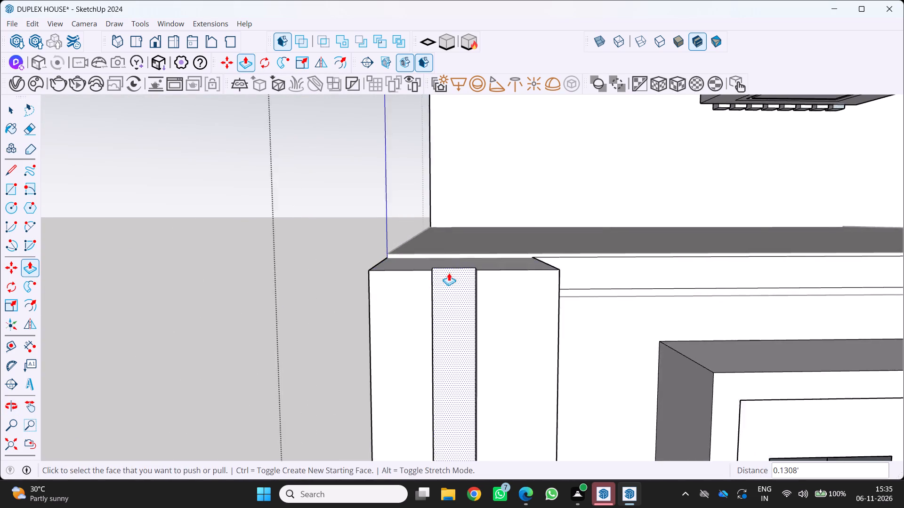
{"action": "middle_click_drag", "start_coordinate": [449, 274], "coordinate": [444, 339]}
{"action": "middle_click", "coordinate": [444, 339]}
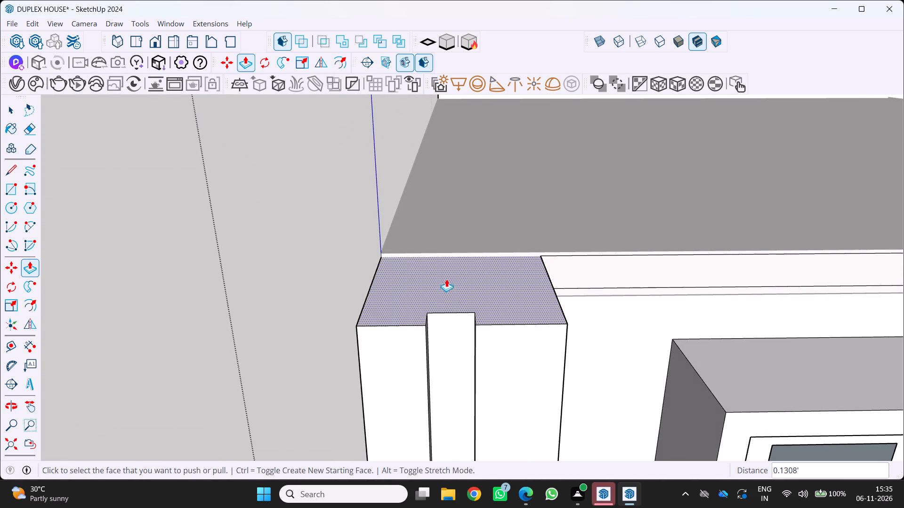
{"action": "scroll", "coordinate": [440, 275], "scroll_direction": "down", "scroll_amount": 5}
{"action": "middle_click", "coordinate": [433, 274]}
{"action": "middle_click", "coordinate": [433, 271]}
{"action": "middle_click_drag", "start_coordinate": [433, 267], "coordinate": [439, 215]}
{"action": "scroll", "coordinate": [439, 215], "scroll_direction": "down", "scroll_amount": 8}
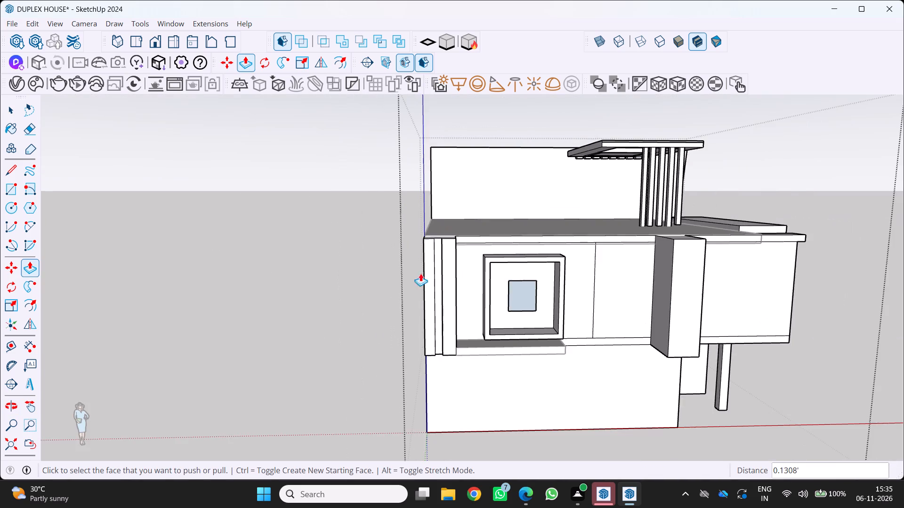
Draw a rectangle closing the groove's open top, between its front corner and the diagonally opposite back corner.
{"action": "scroll", "coordinate": [411, 307], "scroll_direction": "up", "scroll_amount": 1}
{"action": "middle_click_drag", "start_coordinate": [406, 310], "coordinate": [386, 299]}
{"action": "middle_click", "coordinate": [386, 299]}
{"action": "scroll", "coordinate": [448, 206], "scroll_direction": "up", "scroll_amount": 6}
{"action": "middle_click_drag", "start_coordinate": [373, 270], "coordinate": [416, 223]}
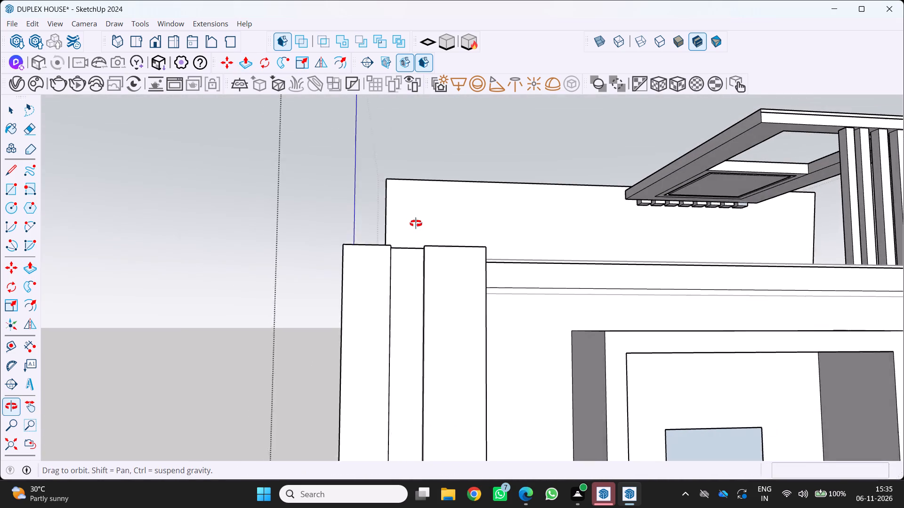
{"action": "middle_click_drag", "start_coordinate": [416, 223], "coordinate": [427, 215]}
{"action": "middle_click", "coordinate": [427, 215]}
{"action": "key", "text": "r"}
{"action": "scroll", "coordinate": [404, 251], "scroll_direction": "up", "scroll_amount": 4}
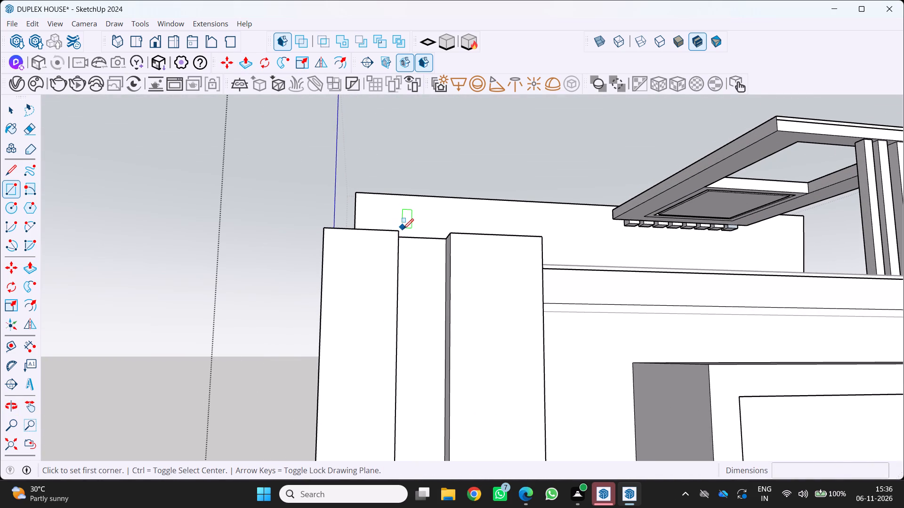
{"action": "left_click", "coordinate": [400, 234]}
{"action": "scroll", "coordinate": [415, 240], "scroll_direction": "up", "scroll_amount": 8}
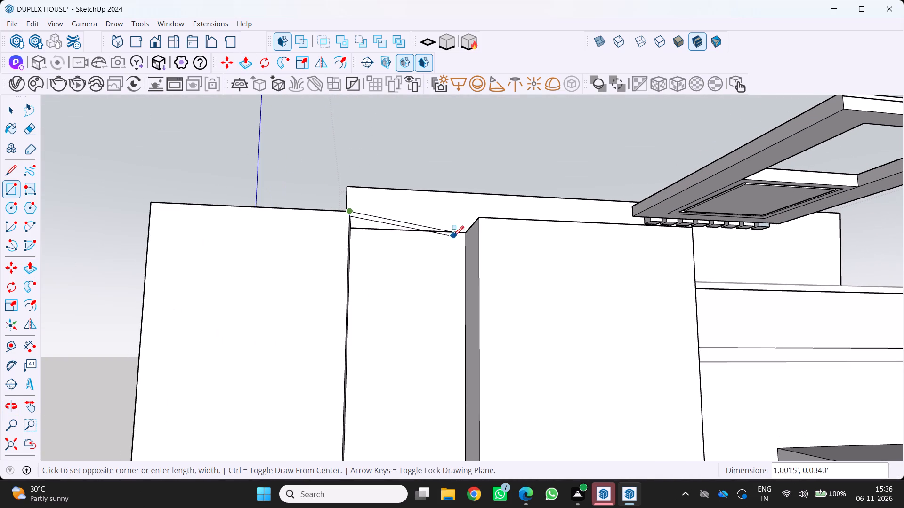
{"action": "scroll", "coordinate": [463, 237], "scroll_direction": "up", "scroll_amount": 3}
{"action": "left_click", "coordinate": [465, 235]}
Push/Pull the face closing the groove's top downward by about 0.06'.
{"action": "scroll", "coordinate": [453, 245], "scroll_direction": "down", "scroll_amount": 5}
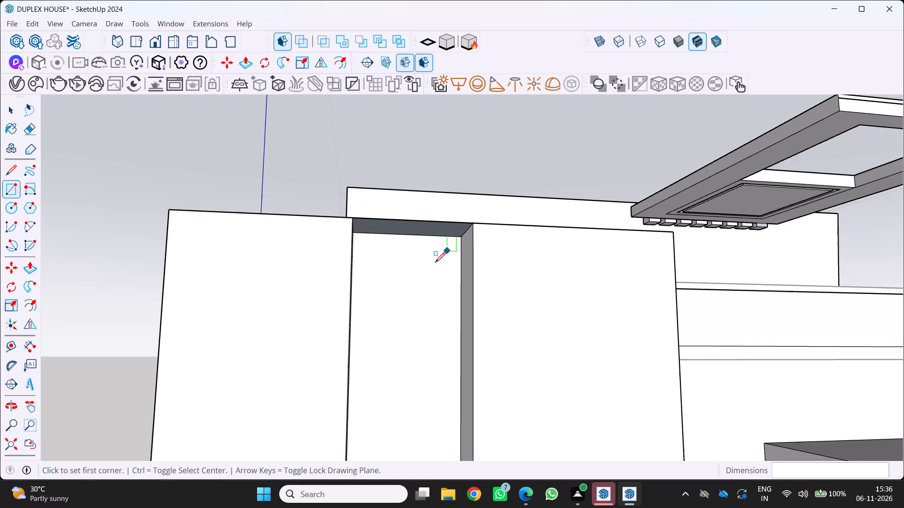
{"action": "middle_click_drag", "start_coordinate": [428, 263], "coordinate": [386, 275]}
{"action": "scroll", "coordinate": [366, 240], "scroll_direction": "up", "scroll_amount": 3}
{"action": "key", "text": "p"}
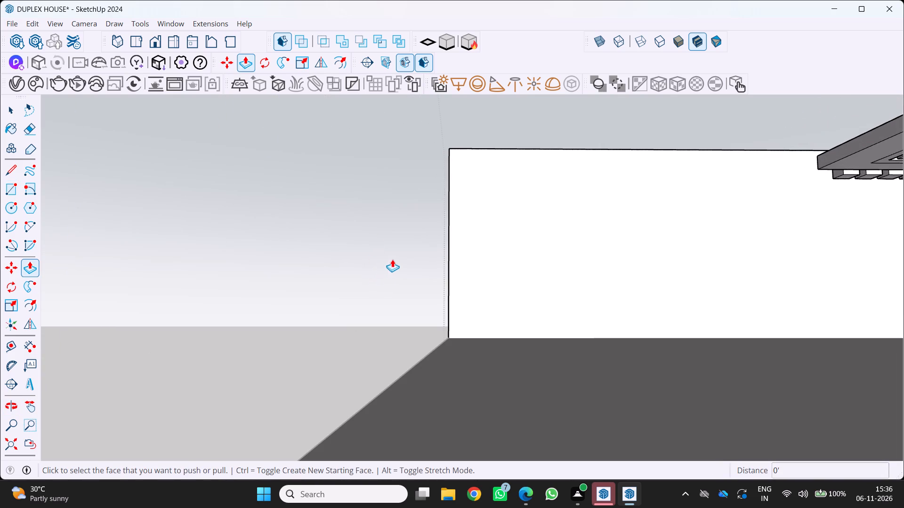
{"action": "scroll", "coordinate": [387, 259], "scroll_direction": "down", "scroll_amount": 11}
{"action": "scroll", "coordinate": [379, 274], "scroll_direction": "up", "scroll_amount": 2}
{"action": "middle_click_drag", "start_coordinate": [379, 275], "coordinate": [417, 227]}
{"action": "middle_click", "coordinate": [417, 227]}
{"action": "scroll", "coordinate": [389, 258], "scroll_direction": "up", "scroll_amount": 7}
{"action": "middle_click_drag", "start_coordinate": [403, 228], "coordinate": [406, 224]}
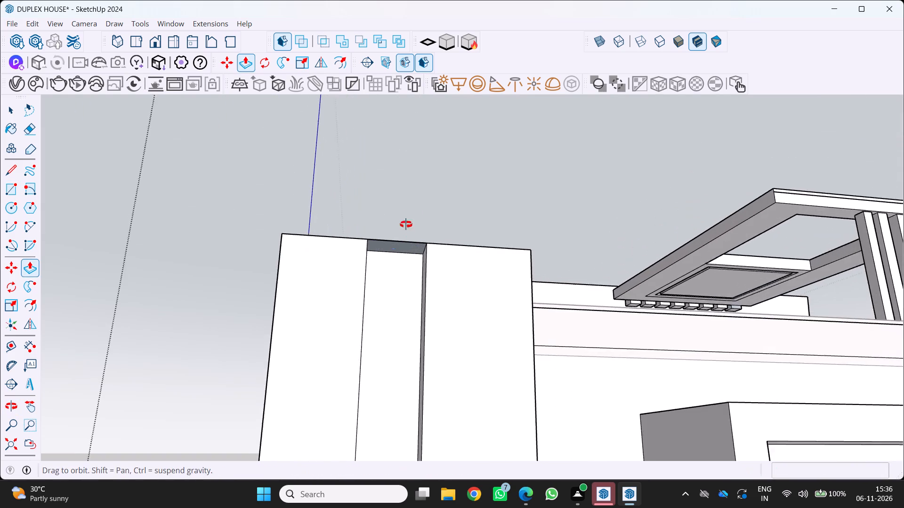
{"action": "middle_click_drag", "start_coordinate": [406, 224], "coordinate": [420, 192]}
{"action": "middle_click", "coordinate": [420, 190]}
{"action": "left_click", "coordinate": [406, 214]}
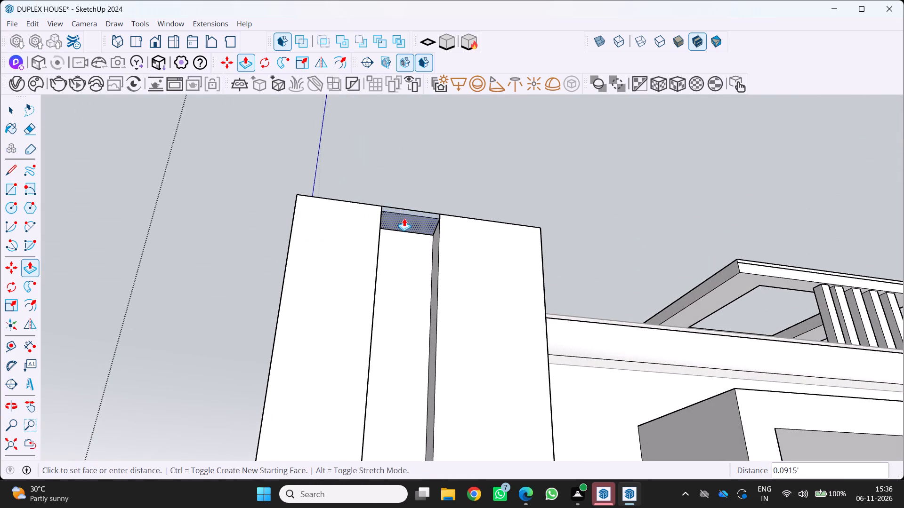
{"action": "scroll", "coordinate": [399, 214], "scroll_direction": "down", "scroll_amount": 4}
Examine the capped top of the corner pier's groove from the front and from above.
{"action": "middle_click_drag", "start_coordinate": [397, 215], "coordinate": [339, 298]}
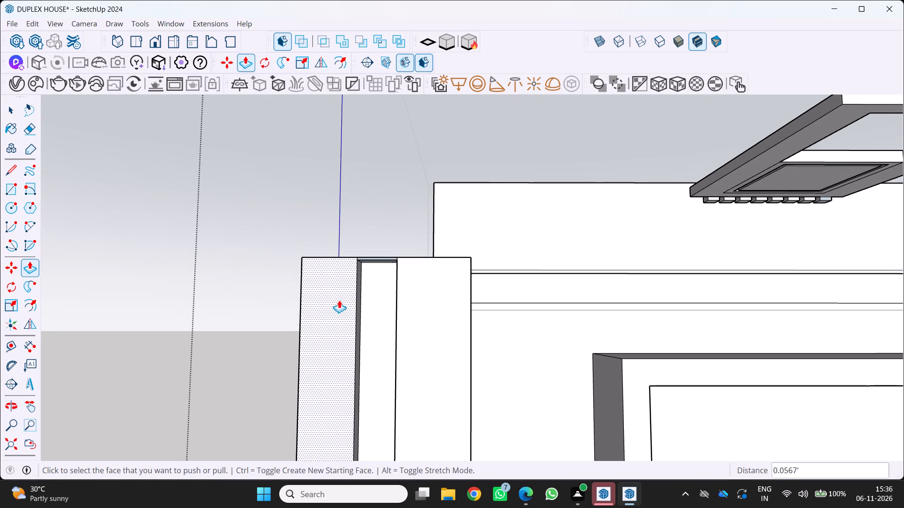
{"action": "middle_click_drag", "start_coordinate": [343, 300], "coordinate": [360, 344]}
{"action": "scroll", "coordinate": [385, 299], "scroll_direction": "up", "scroll_amount": 3}
{"action": "middle_click", "coordinate": [383, 302]}
{"action": "middle_click_drag", "start_coordinate": [383, 307], "coordinate": [385, 317]}
{"action": "middle_click_drag", "start_coordinate": [384, 321], "coordinate": [381, 342]}
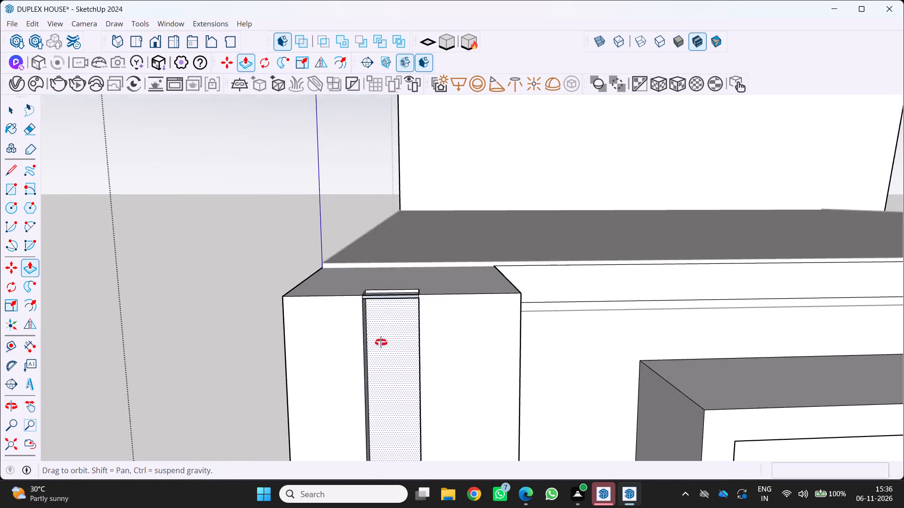
{"action": "middle_click_drag", "start_coordinate": [381, 342], "coordinate": [377, 361]}
{"action": "middle_click_drag", "start_coordinate": [375, 379], "coordinate": [373, 387]}
{"action": "middle_click_drag", "start_coordinate": [372, 384], "coordinate": [371, 378]}
{"action": "scroll", "coordinate": [385, 312], "scroll_direction": "up", "scroll_amount": 4}
{"action": "middle_click", "coordinate": [363, 317]}
{"action": "middle_click_drag", "start_coordinate": [363, 317], "coordinate": [396, 307]}
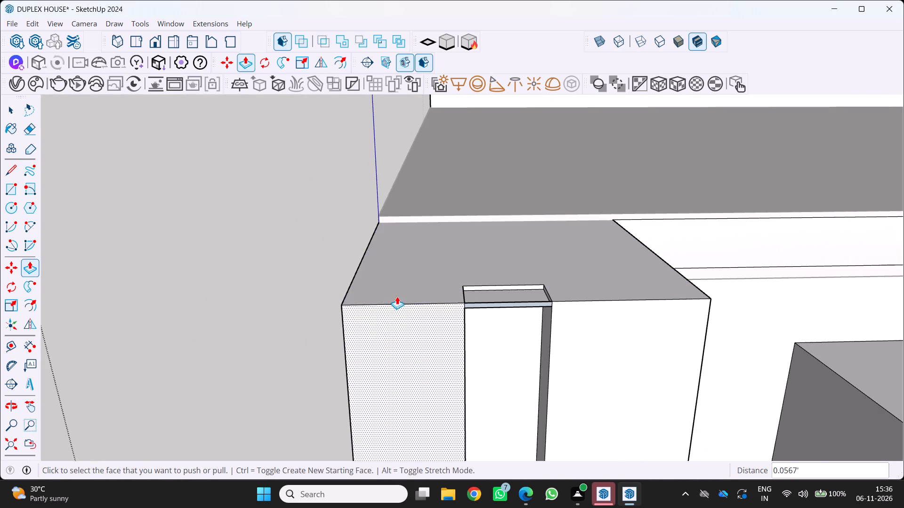
Erase the edges of the thin cap at the top of the corner pier's groove.
{"action": "scroll", "coordinate": [396, 296], "scroll_direction": "down", "scroll_amount": 5}
{"action": "middle_click_drag", "start_coordinate": [393, 305], "coordinate": [376, 257]}
{"action": "key", "text": "e"}
{"action": "scroll", "coordinate": [453, 240], "scroll_direction": "up", "scroll_amount": 2}
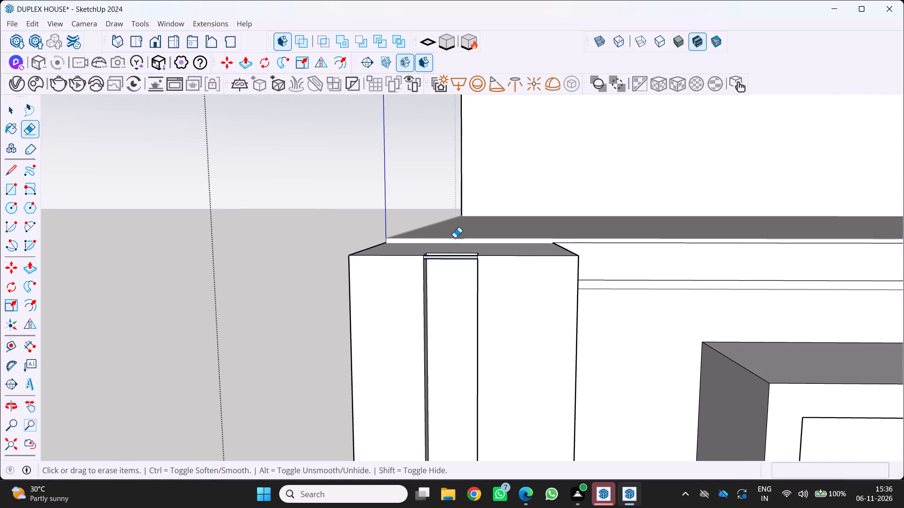
{"action": "scroll", "coordinate": [455, 238], "scroll_direction": "up", "scroll_amount": 1}
{"action": "middle_click_drag", "start_coordinate": [450, 240], "coordinate": [434, 278]}
{"action": "left_click_drag", "start_coordinate": [412, 318], "coordinate": [395, 361]}
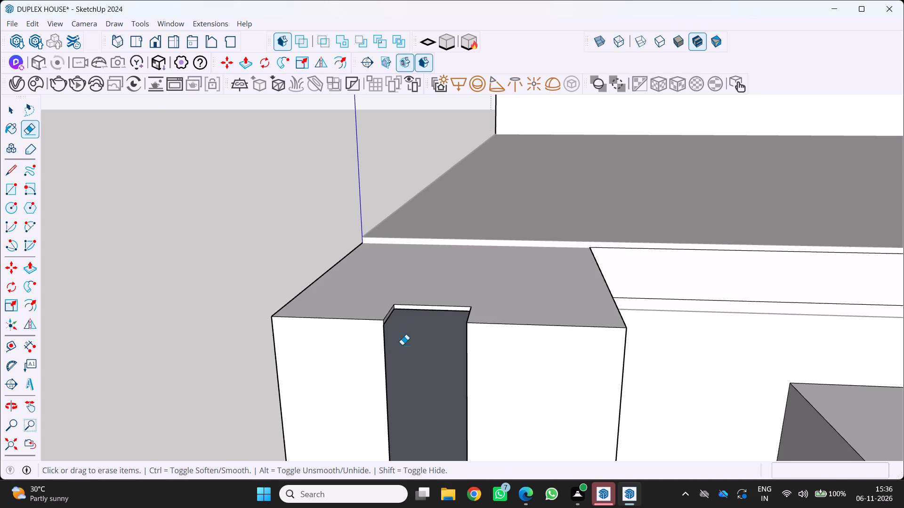
Examine the corner pier's vertical groove and its open top from below, from the front and from above.
{"action": "scroll", "coordinate": [395, 357], "scroll_direction": "down", "scroll_amount": 4}
{"action": "middle_click_drag", "start_coordinate": [381, 365], "coordinate": [454, 210]}
{"action": "scroll", "coordinate": [453, 210], "scroll_direction": "down", "scroll_amount": 4}
{"action": "middle_click", "coordinate": [453, 210]}
{"action": "scroll", "coordinate": [449, 200], "scroll_direction": "down", "scroll_amount": 5}
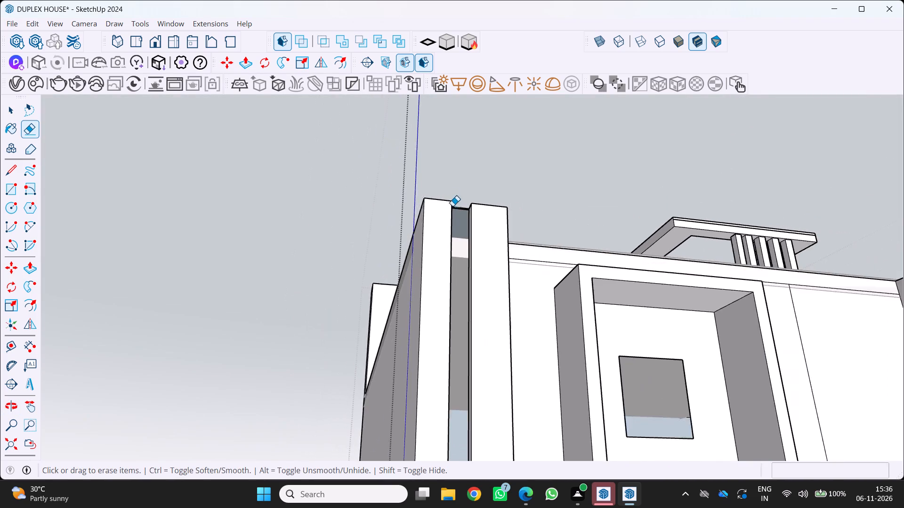
{"action": "scroll", "coordinate": [451, 208], "scroll_direction": "down", "scroll_amount": 9}
{"action": "middle_click_drag", "start_coordinate": [442, 206], "coordinate": [381, 304]}
{"action": "middle_click", "coordinate": [381, 304]}
{"action": "scroll", "coordinate": [416, 266], "scroll_direction": "up", "scroll_amount": 6}
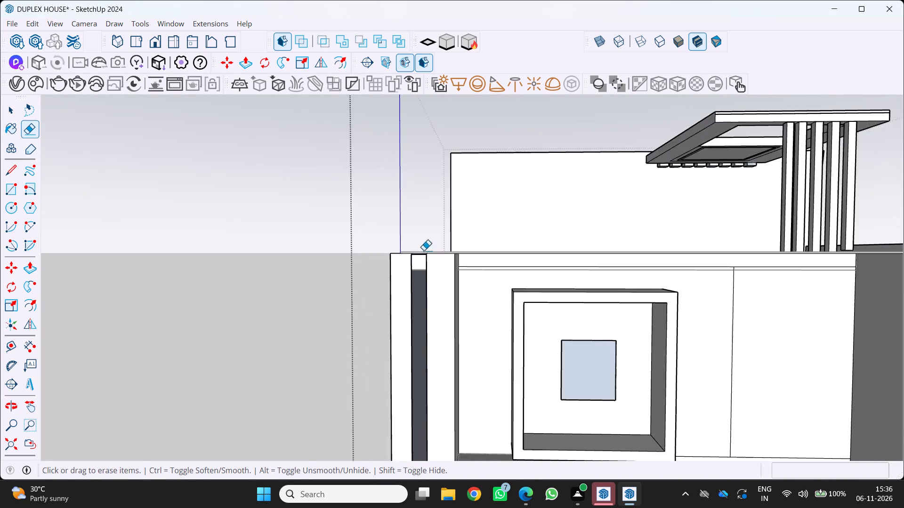
{"action": "scroll", "coordinate": [424, 250], "scroll_direction": "up", "scroll_amount": 4}
{"action": "middle_click_drag", "start_coordinate": [411, 250], "coordinate": [418, 214]}
{"action": "middle_click", "coordinate": [418, 214]}
{"action": "scroll", "coordinate": [423, 217], "scroll_direction": "down", "scroll_amount": 5}
{"action": "middle_click_drag", "start_coordinate": [418, 217], "coordinate": [394, 262]}
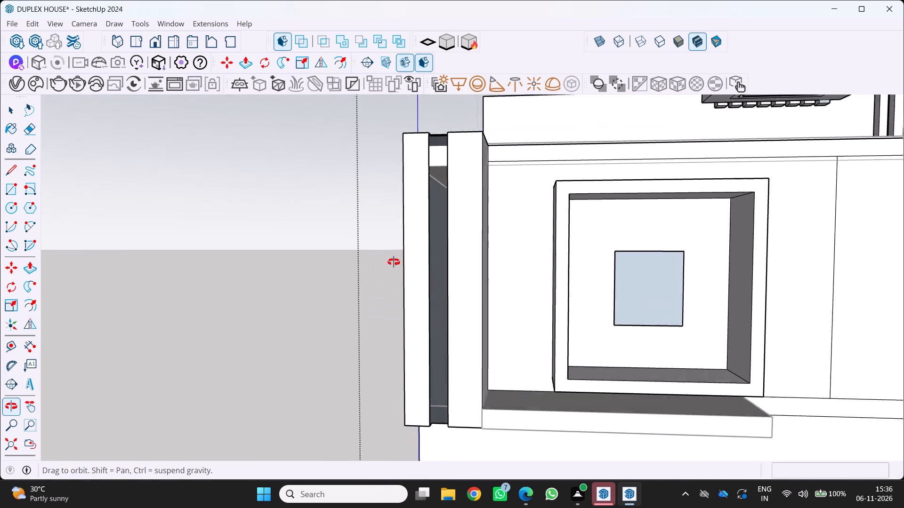
{"action": "middle_click_drag", "start_coordinate": [394, 262], "coordinate": [389, 352]}
{"action": "middle_click", "coordinate": [389, 353]}
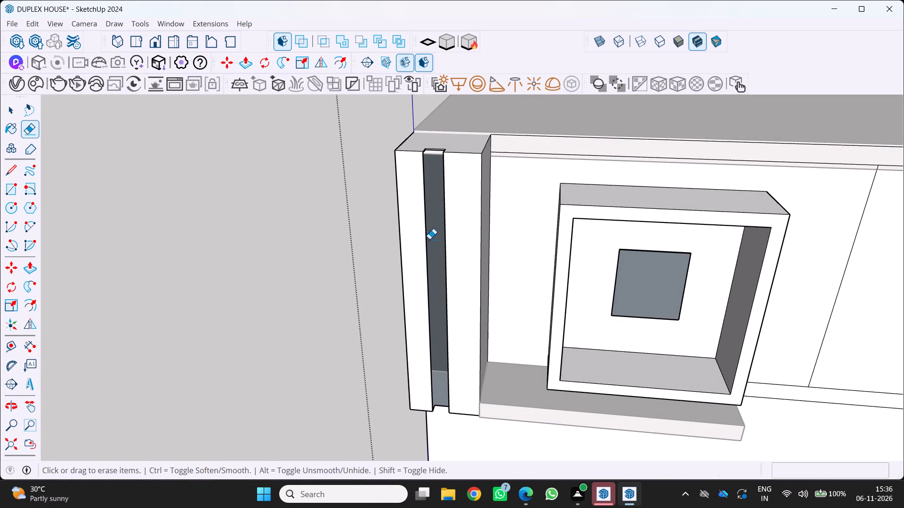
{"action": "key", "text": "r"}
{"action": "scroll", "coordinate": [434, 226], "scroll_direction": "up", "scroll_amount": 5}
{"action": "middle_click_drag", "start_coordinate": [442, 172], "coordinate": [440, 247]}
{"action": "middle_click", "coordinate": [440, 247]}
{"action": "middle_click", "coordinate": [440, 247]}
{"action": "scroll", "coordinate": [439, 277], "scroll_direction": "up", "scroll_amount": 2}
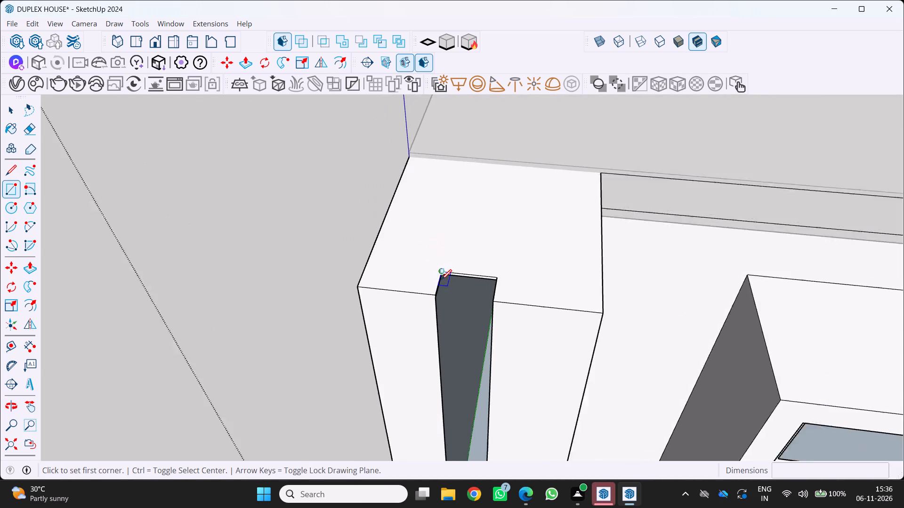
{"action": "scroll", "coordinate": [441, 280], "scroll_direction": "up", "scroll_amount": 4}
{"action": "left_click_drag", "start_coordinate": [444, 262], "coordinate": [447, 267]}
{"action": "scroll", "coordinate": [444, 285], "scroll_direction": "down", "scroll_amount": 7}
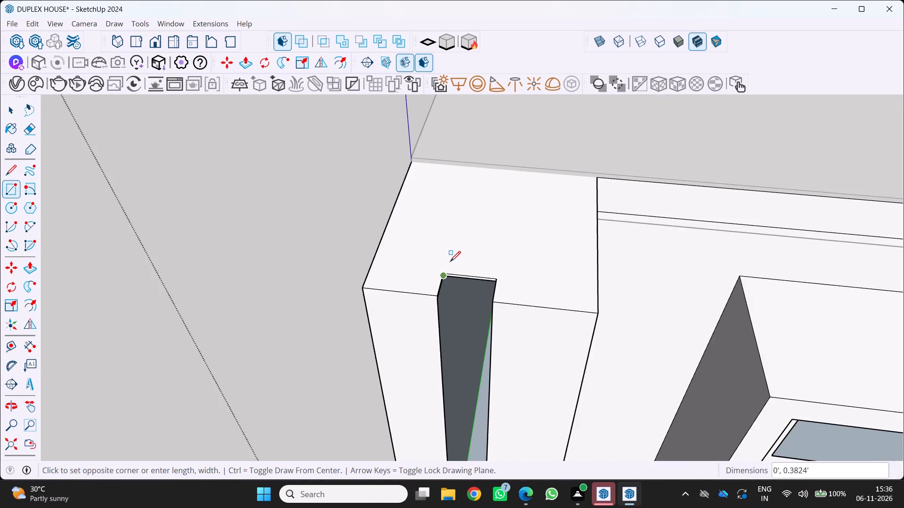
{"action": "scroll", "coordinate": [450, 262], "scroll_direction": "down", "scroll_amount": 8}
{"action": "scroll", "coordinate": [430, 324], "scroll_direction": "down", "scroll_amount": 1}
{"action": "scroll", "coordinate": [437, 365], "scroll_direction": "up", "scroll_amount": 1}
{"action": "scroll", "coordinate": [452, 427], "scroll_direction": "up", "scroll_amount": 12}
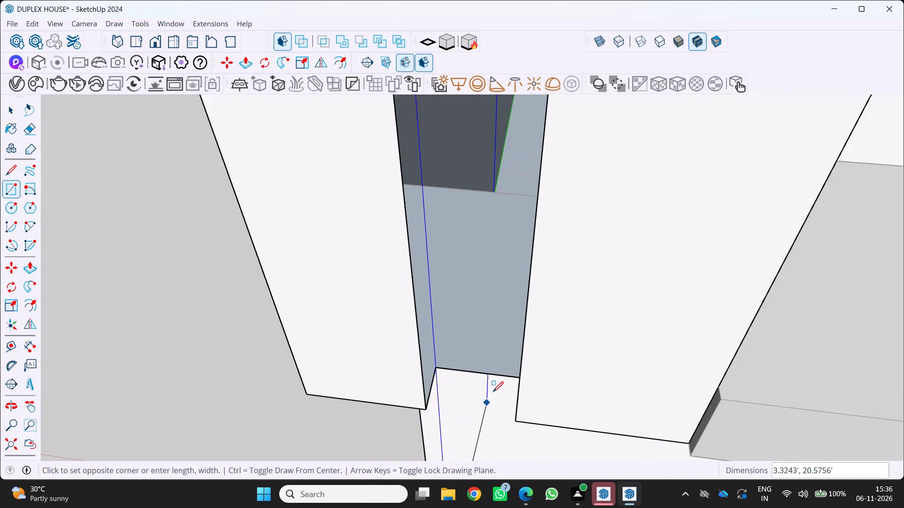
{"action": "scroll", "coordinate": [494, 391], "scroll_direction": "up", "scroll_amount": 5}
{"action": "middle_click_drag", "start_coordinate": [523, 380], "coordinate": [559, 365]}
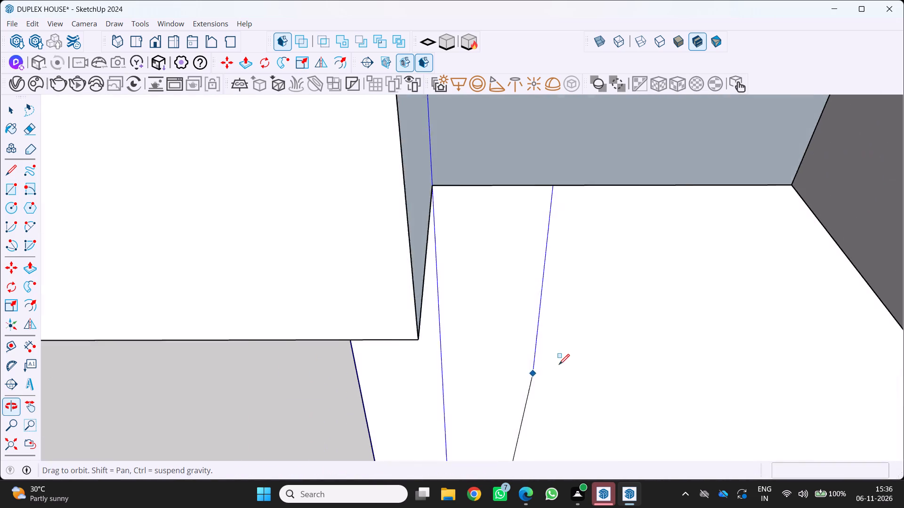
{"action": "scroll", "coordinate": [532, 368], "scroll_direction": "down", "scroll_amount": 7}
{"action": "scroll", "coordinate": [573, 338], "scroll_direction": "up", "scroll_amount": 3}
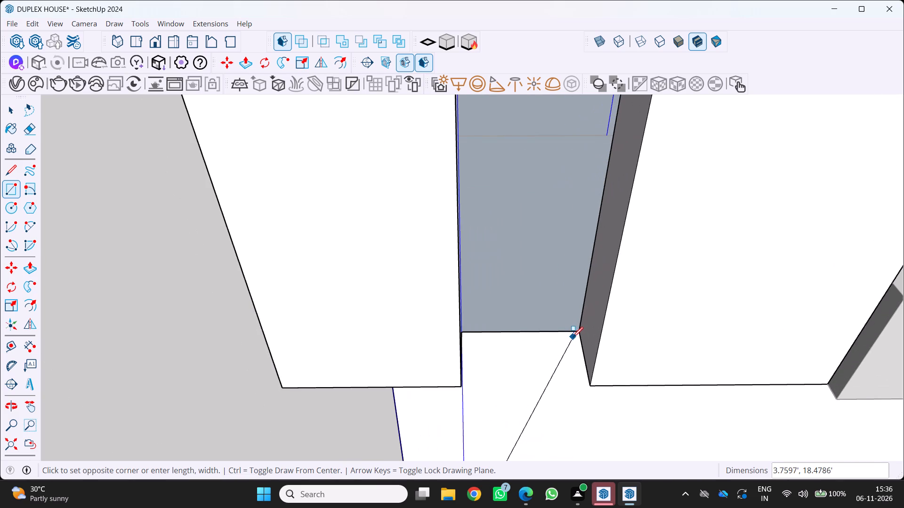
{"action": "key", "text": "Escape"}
Draw a rectangle of about 0.95' by 14.9' closing the groove's back, from its lower corner to the diagonally opposite upper corner.
{"action": "scroll", "coordinate": [559, 343], "scroll_direction": "down", "scroll_amount": 5}
{"action": "scroll", "coordinate": [540, 345], "scroll_direction": "up", "scroll_amount": 3}
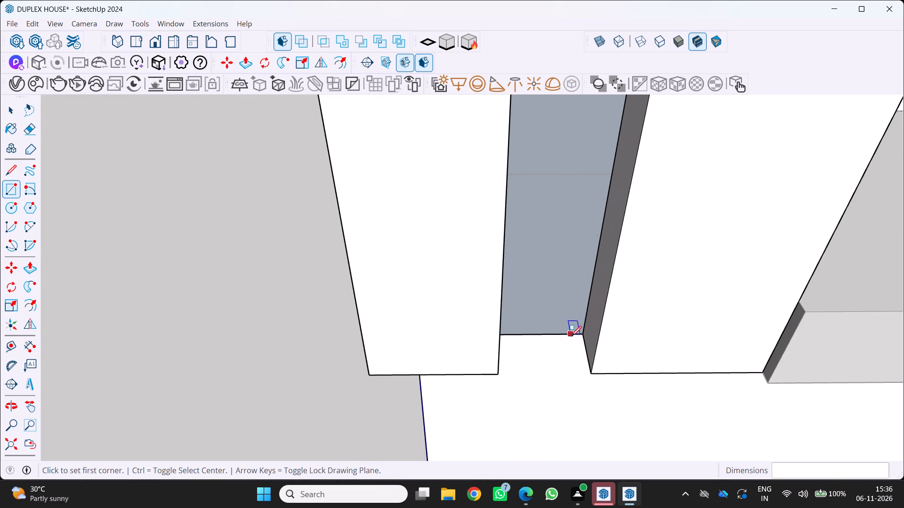
{"action": "left_click", "coordinate": [578, 335]}
{"action": "scroll", "coordinate": [567, 329], "scroll_direction": "down", "scroll_amount": 5}
{"action": "scroll", "coordinate": [551, 286], "scroll_direction": "down", "scroll_amount": 20}
{"action": "scroll", "coordinate": [561, 146], "scroll_direction": "up", "scroll_amount": 1}
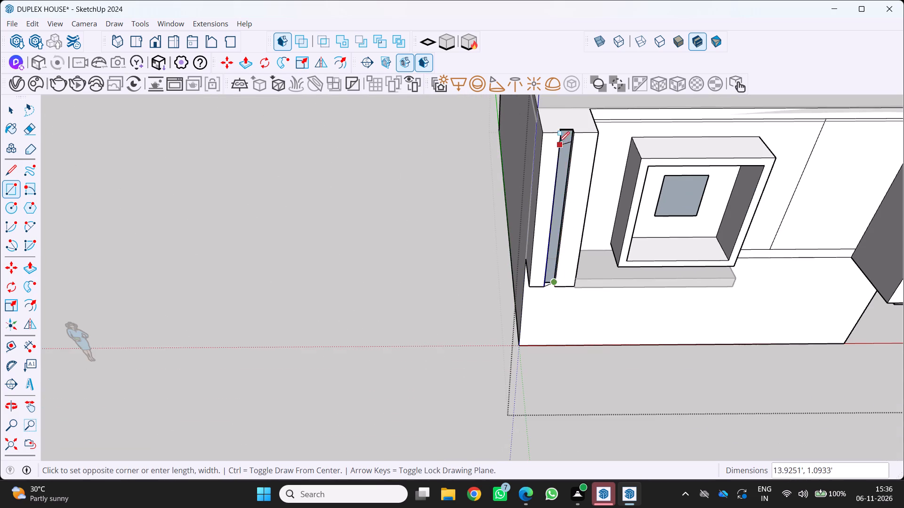
{"action": "scroll", "coordinate": [559, 142], "scroll_direction": "up", "scroll_amount": 4}
{"action": "scroll", "coordinate": [555, 129], "scroll_direction": "down", "scroll_amount": 4}
{"action": "scroll", "coordinate": [553, 126], "scroll_direction": "up", "scroll_amount": 4}
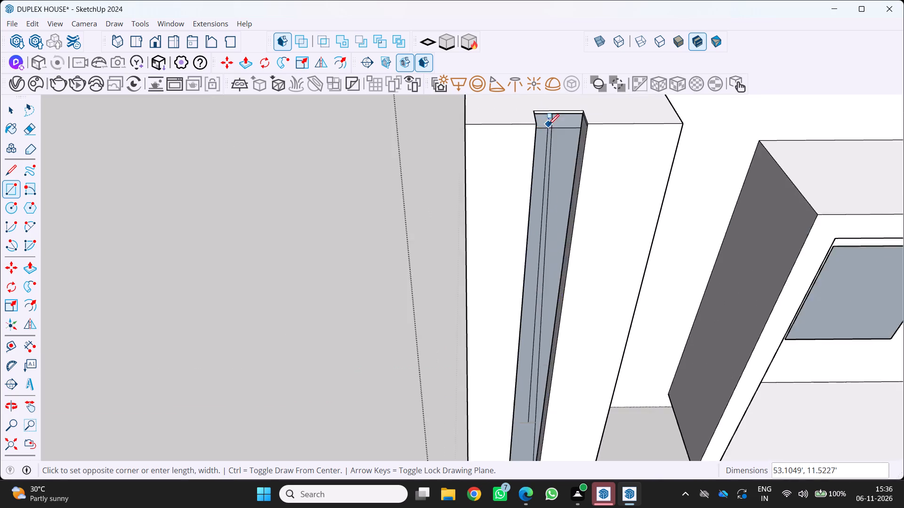
{"action": "scroll", "coordinate": [549, 125], "scroll_direction": "up", "scroll_amount": 1}
{"action": "scroll", "coordinate": [535, 151], "scroll_direction": "down", "scroll_amount": 4}
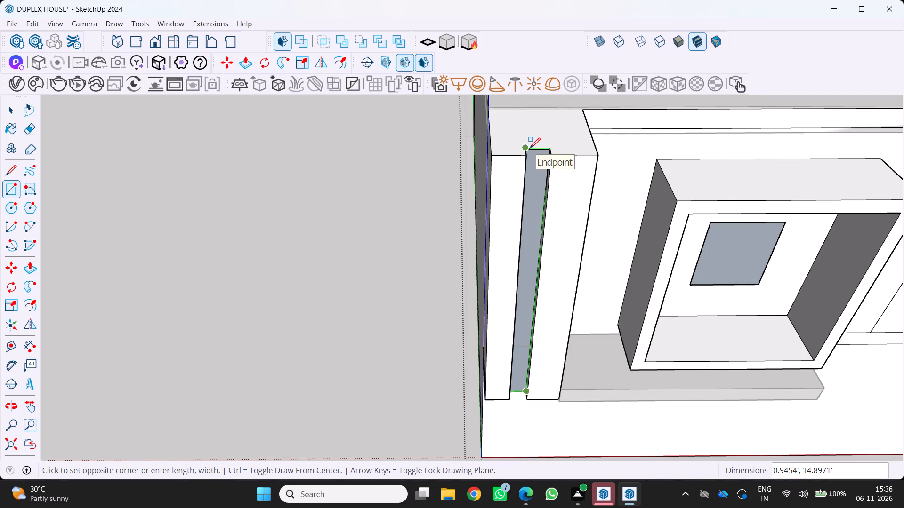
{"action": "left_click", "coordinate": [529, 151]}
Draw a rectangle of about 1.02' by 3.09' on the pier's top, from the groove's back corner to the pier's rear edge.
{"action": "scroll", "coordinate": [523, 175], "scroll_direction": "down", "scroll_amount": 4}
{"action": "middle_click_drag", "start_coordinate": [510, 213], "coordinate": [416, 258]}
{"action": "middle_click_drag", "start_coordinate": [413, 261], "coordinate": [378, 283]}
{"action": "middle_click", "coordinate": [377, 285]}
{"action": "scroll", "coordinate": [499, 241], "scroll_direction": "up", "scroll_amount": 3}
{"action": "middle_click_drag", "start_coordinate": [496, 229], "coordinate": [499, 231]}
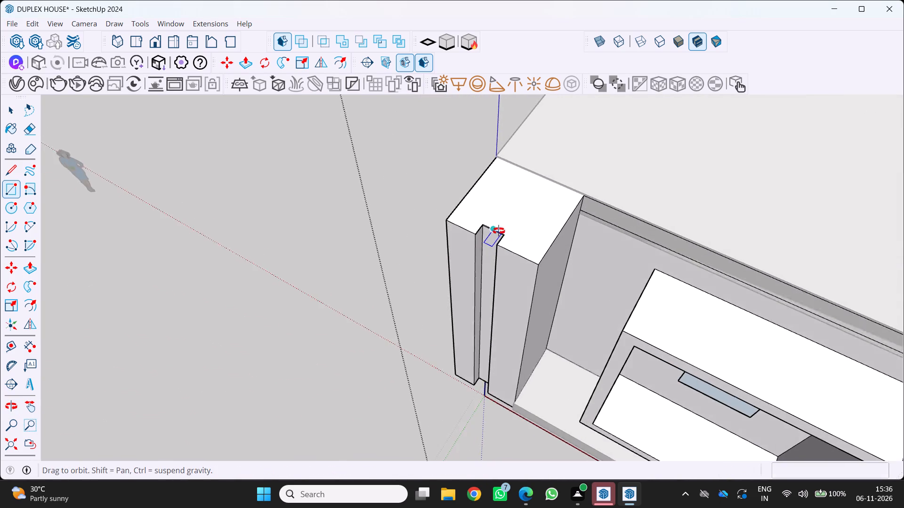
{"action": "middle_click_drag", "start_coordinate": [499, 231], "coordinate": [517, 241]}
{"action": "key", "text": "r"}
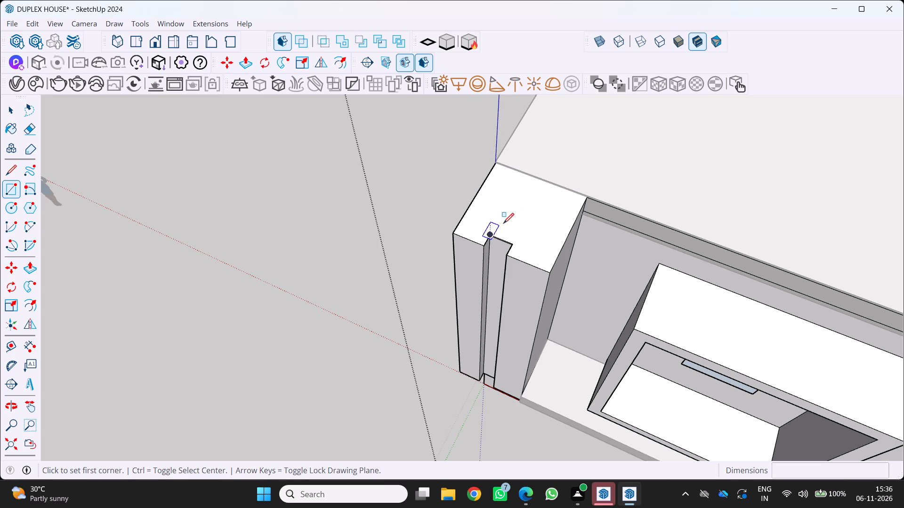
{"action": "left_click", "coordinate": [489, 235]}
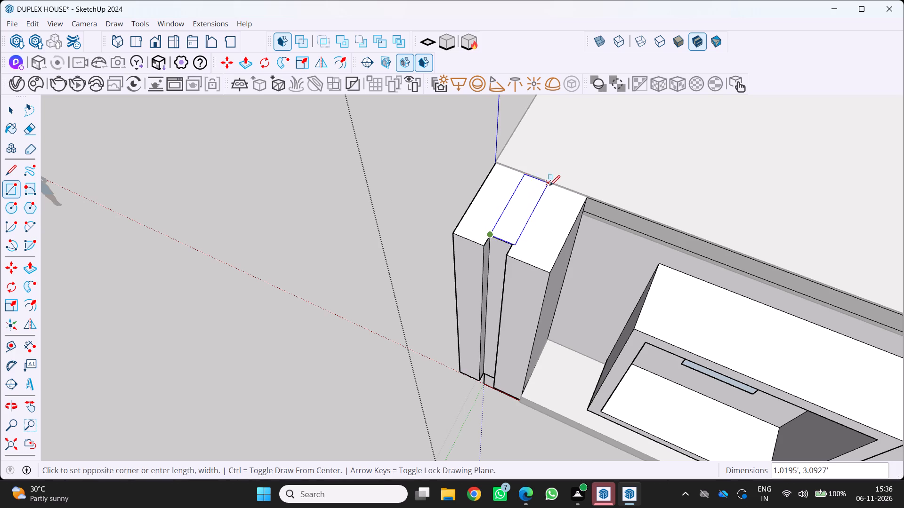
{"action": "left_click", "coordinate": [550, 185]}
Push/Pull the rectangular strip on top of the corner pier slightly downward.
{"action": "scroll", "coordinate": [497, 214], "scroll_direction": "up", "scroll_amount": 1}
{"action": "middle_click_drag", "start_coordinate": [497, 214], "coordinate": [539, 211]}
{"action": "middle_click", "coordinate": [539, 211]}
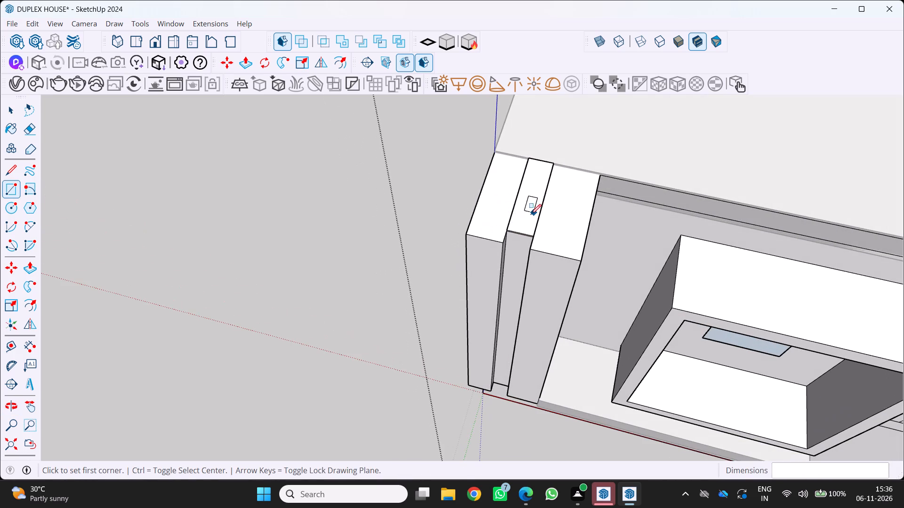
{"action": "key", "text": "p"}
{"action": "left_click_drag", "start_coordinate": [527, 197], "coordinate": [527, 204]}
Erase the extra edge running just below the top of the groove's back face.
{"action": "middle_click_drag", "start_coordinate": [523, 207], "coordinate": [556, 162]}
{"action": "scroll", "coordinate": [537, 170], "scroll_direction": "up", "scroll_amount": 4}
{"action": "middle_click_drag", "start_coordinate": [522, 195], "coordinate": [521, 185]}
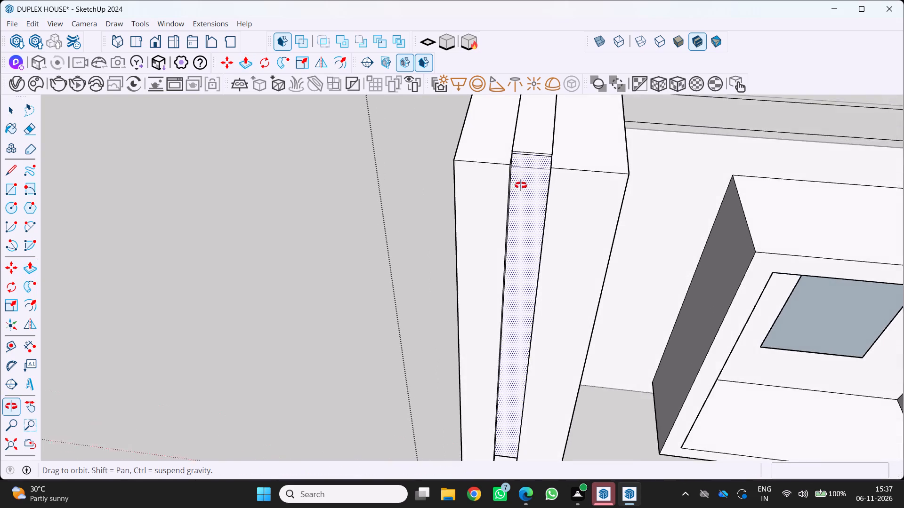
{"action": "middle_click_drag", "start_coordinate": [521, 185], "coordinate": [520, 187]}
{"action": "middle_click", "coordinate": [520, 187]}
{"action": "middle_click", "coordinate": [520, 190]}
{"action": "key", "text": "e"}
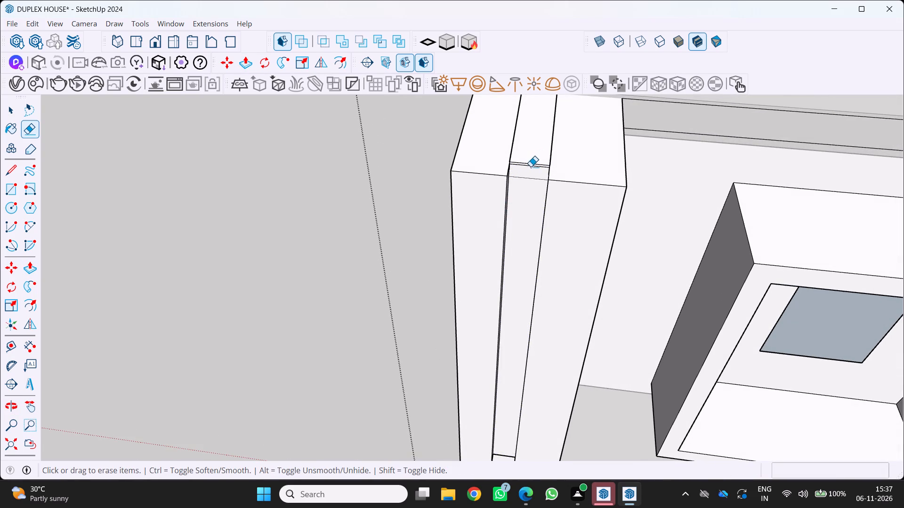
{"action": "left_click", "coordinate": [532, 164]}
{"action": "key", "text": "ctrl+z"}
{"action": "scroll", "coordinate": [528, 173], "scroll_direction": "up", "scroll_amount": 3}
{"action": "left_click", "coordinate": [531, 165]}
Examine the corner pier and its groove from above, from the front and from below.
{"action": "middle_click_drag", "start_coordinate": [512, 183], "coordinate": [582, 193]}
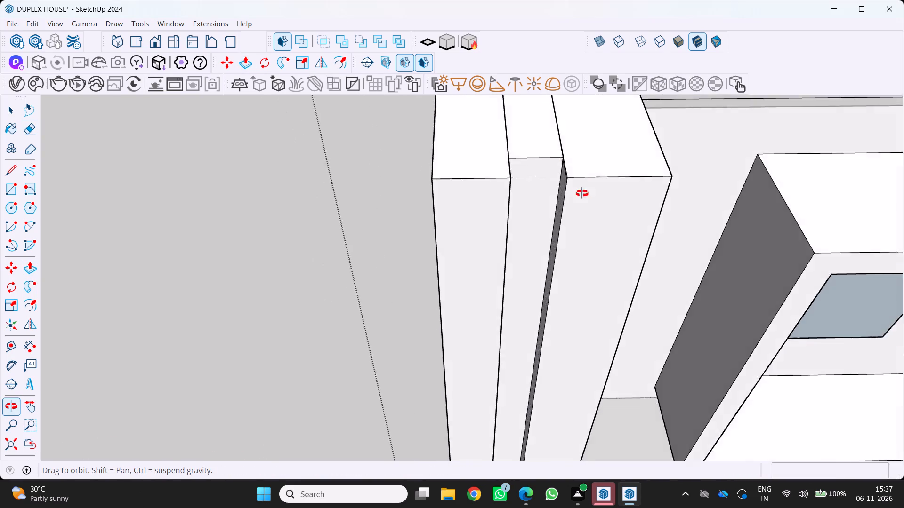
{"action": "middle_click_drag", "start_coordinate": [582, 193], "coordinate": [516, 232]}
{"action": "middle_click", "coordinate": [515, 232]}
{"action": "scroll", "coordinate": [510, 236], "scroll_direction": "down", "scroll_amount": 2}
{"action": "scroll", "coordinate": [478, 262], "scroll_direction": "down", "scroll_amount": 5}
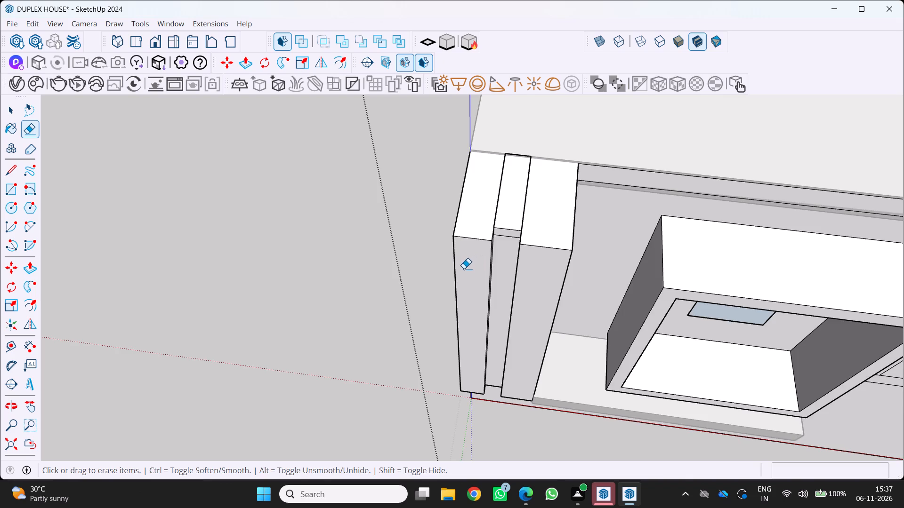
{"action": "scroll", "coordinate": [462, 270], "scroll_direction": "down", "scroll_amount": 4}
{"action": "middle_click_drag", "start_coordinate": [450, 278], "coordinate": [464, 166]}
{"action": "scroll", "coordinate": [440, 223], "scroll_direction": "up", "scroll_amount": 1}
{"action": "middle_click", "coordinate": [465, 166]}
{"action": "scroll", "coordinate": [465, 170], "scroll_direction": "down", "scroll_amount": 4}
{"action": "scroll", "coordinate": [420, 289], "scroll_direction": "down", "scroll_amount": 7}
{"action": "middle_click_drag", "start_coordinate": [414, 294], "coordinate": [340, 366]}
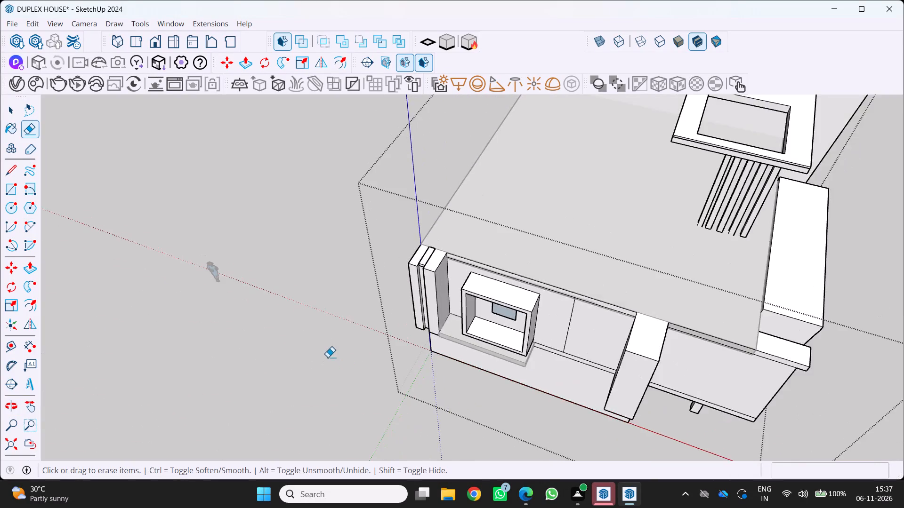
{"action": "scroll", "coordinate": [328, 357], "scroll_direction": "down", "scroll_amount": 5}
{"action": "middle_click", "coordinate": [324, 359]}
{"action": "middle_click", "coordinate": [320, 362]}
{"action": "middle_click_drag", "start_coordinate": [324, 360], "coordinate": [528, 123]}
{"action": "middle_click", "coordinate": [528, 122]}
{"action": "scroll", "coordinate": [476, 223], "scroll_direction": "up", "scroll_amount": 4}
{"action": "middle_click_drag", "start_coordinate": [460, 296], "coordinate": [434, 218]}
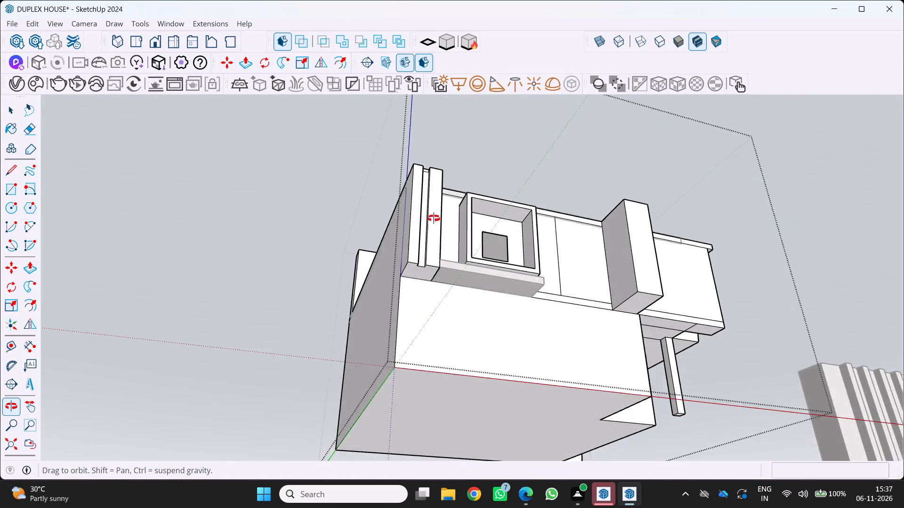
{"action": "middle_click_drag", "start_coordinate": [434, 218], "coordinate": [421, 216]}
{"action": "scroll", "coordinate": [425, 280], "scroll_direction": "up", "scroll_amount": 8}
{"action": "middle_click_drag", "start_coordinate": [420, 263], "coordinate": [380, 273]}
{"action": "middle_click", "coordinate": [379, 273]}
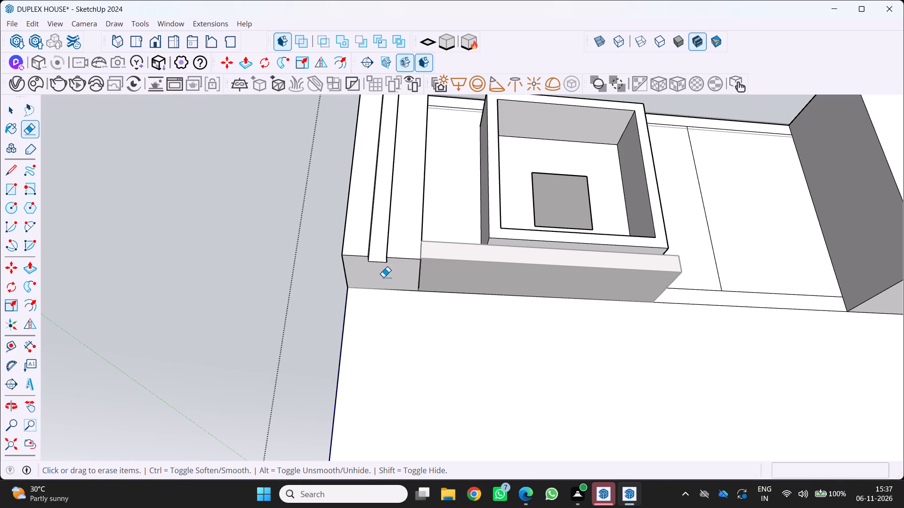
{"action": "scroll", "coordinate": [393, 279], "scroll_direction": "down", "scroll_amount": 6}
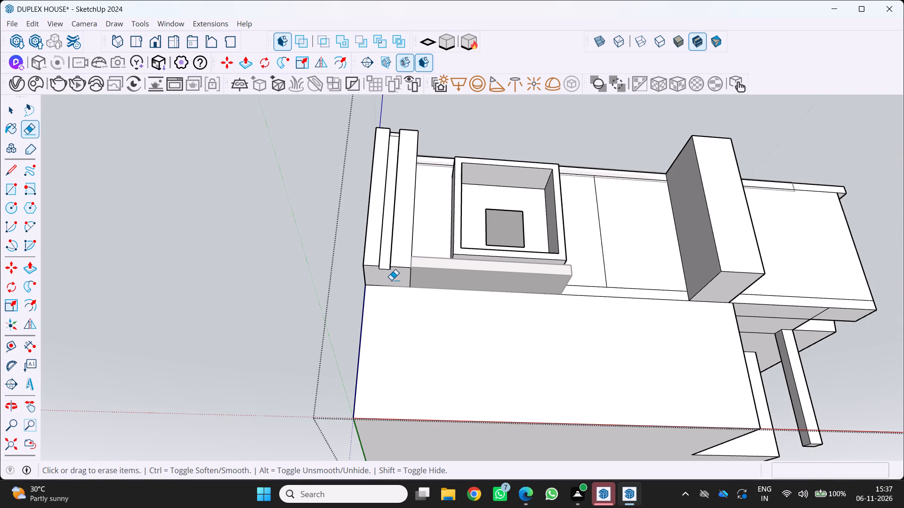
{"action": "scroll", "coordinate": [391, 280], "scroll_direction": "down", "scroll_amount": 2}
{"action": "middle_click_drag", "start_coordinate": [404, 286], "coordinate": [402, 327]}
{"action": "middle_click", "coordinate": [402, 327]}
{"action": "scroll", "coordinate": [389, 316], "scroll_direction": "up", "scroll_amount": 5}
{"action": "scroll", "coordinate": [364, 274], "scroll_direction": "up", "scroll_amount": 2}
{"action": "middle_click_drag", "start_coordinate": [364, 274], "coordinate": [312, 295]}
{"action": "middle_click", "coordinate": [312, 296]}
{"action": "middle_click", "coordinate": [312, 297]}
{"action": "scroll", "coordinate": [312, 297], "scroll_direction": "down", "scroll_amount": 11}
Review the whole house's exterior from the front and from the side with the framed projection.
{"action": "middle_click_drag", "start_coordinate": [410, 262], "coordinate": [297, 305]}
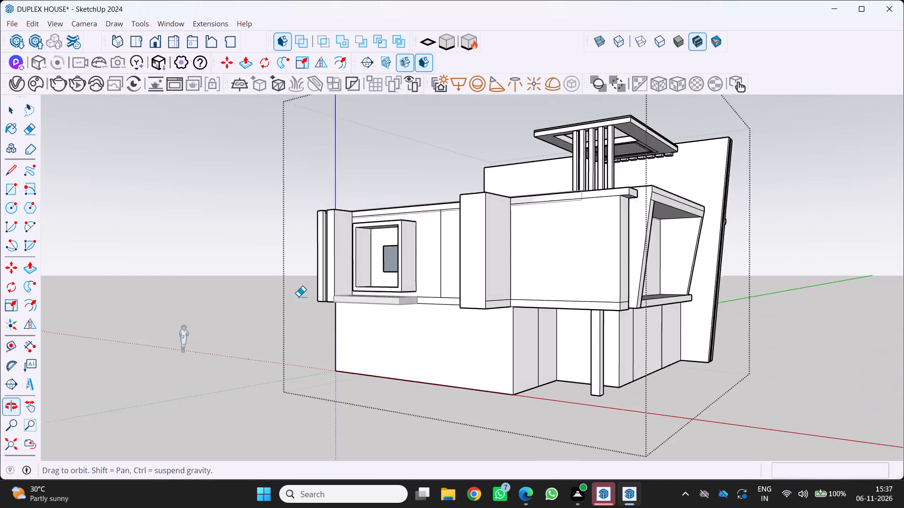
{"action": "scroll", "coordinate": [413, 255], "scroll_direction": "down", "scroll_amount": 6}
{"action": "middle_click_drag", "start_coordinate": [495, 264], "coordinate": [559, 334]}
{"action": "scroll", "coordinate": [395, 299], "scroll_direction": "up", "scroll_amount": 1}
{"action": "middle_click", "coordinate": [559, 334]}
{"action": "middle_click", "coordinate": [562, 333]}
{"action": "middle_click", "coordinate": [563, 330]}
{"action": "scroll", "coordinate": [487, 273], "scroll_direction": "up", "scroll_amount": 4}
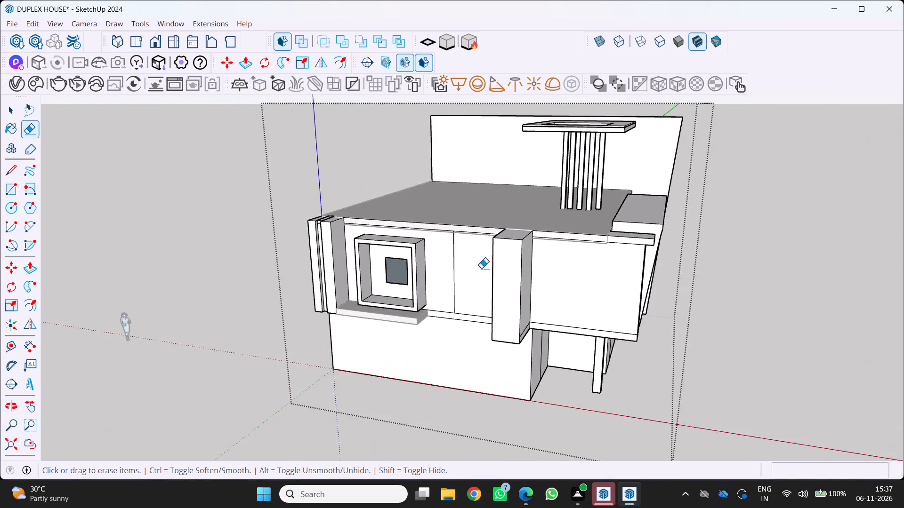
{"action": "middle_click_drag", "start_coordinate": [512, 285], "coordinate": [557, 249]}
{"action": "scroll", "coordinate": [520, 255], "scroll_direction": "down", "scroll_amount": 11}
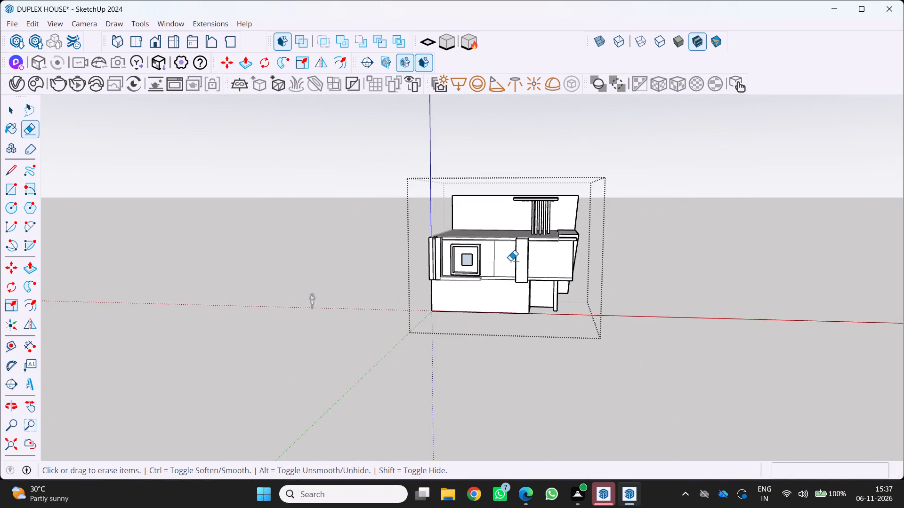
{"action": "middle_click_drag", "start_coordinate": [492, 278], "coordinate": [429, 302]}
{"action": "scroll", "coordinate": [466, 278], "scroll_direction": "down", "scroll_amount": 6}
{"action": "middle_click_drag", "start_coordinate": [492, 284], "coordinate": [371, 304]}
{"action": "middle_click", "coordinate": [370, 303]}
{"action": "scroll", "coordinate": [500, 251], "scroll_direction": "up", "scroll_amount": 2}
{"action": "middle_click_drag", "start_coordinate": [499, 249], "coordinate": [488, 247]}
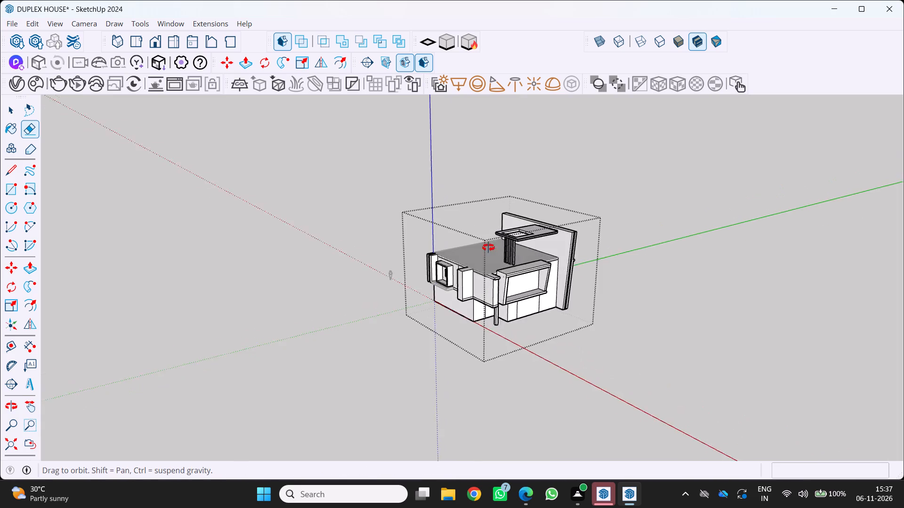
{"action": "middle_click_drag", "start_coordinate": [488, 247], "coordinate": [407, 234]}
{"action": "middle_click", "coordinate": [406, 234]}
{"action": "middle_click", "coordinate": [402, 236]}
{"action": "scroll", "coordinate": [468, 257], "scroll_direction": "up", "scroll_amount": 7}
{"action": "middle_click_drag", "start_coordinate": [484, 263], "coordinate": [459, 209]}
{"action": "middle_click", "coordinate": [459, 209]}
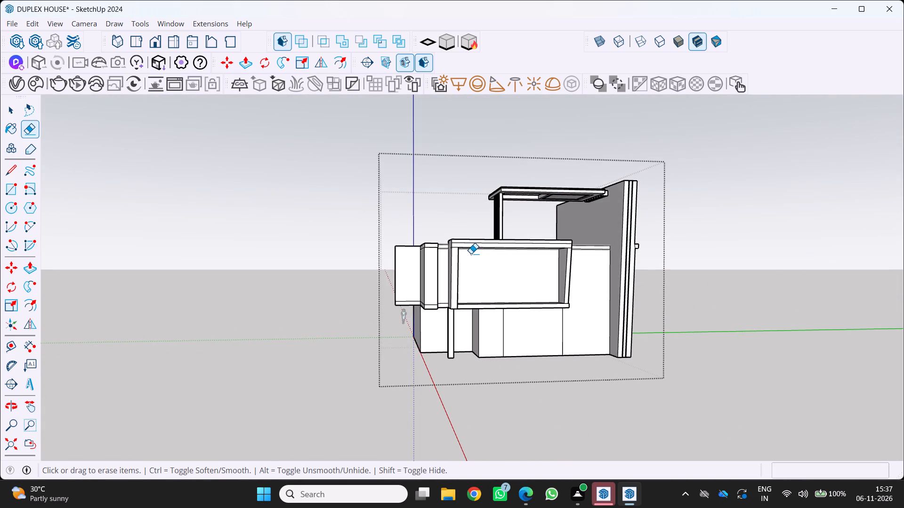
{"action": "scroll", "coordinate": [479, 238], "scroll_direction": "down", "scroll_amount": 1}
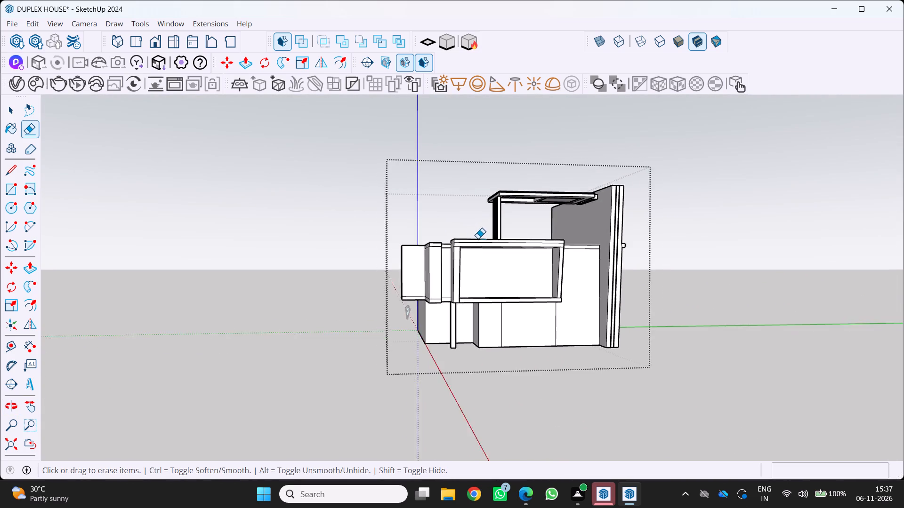
{"action": "middle_click_drag", "start_coordinate": [477, 238], "coordinate": [413, 228]}
{"action": "middle_click", "coordinate": [412, 228]}
{"action": "scroll", "coordinate": [480, 234], "scroll_direction": "up", "scroll_amount": 1}
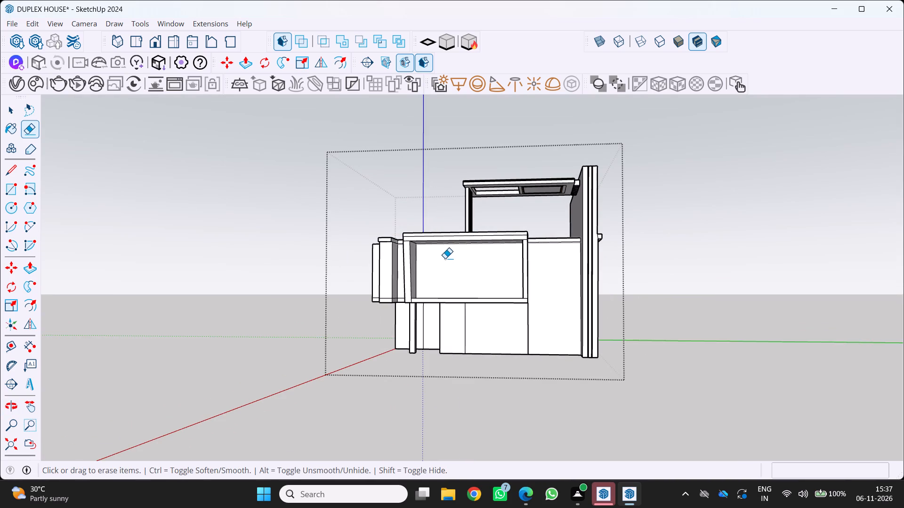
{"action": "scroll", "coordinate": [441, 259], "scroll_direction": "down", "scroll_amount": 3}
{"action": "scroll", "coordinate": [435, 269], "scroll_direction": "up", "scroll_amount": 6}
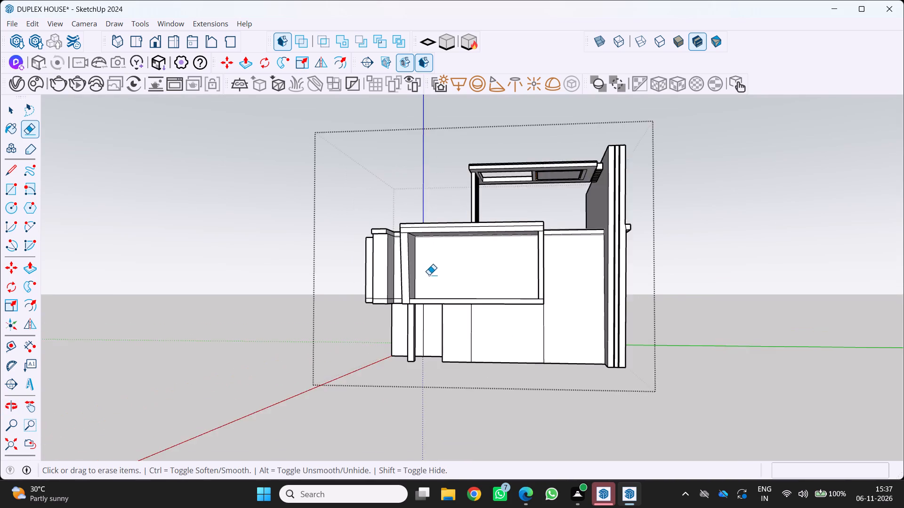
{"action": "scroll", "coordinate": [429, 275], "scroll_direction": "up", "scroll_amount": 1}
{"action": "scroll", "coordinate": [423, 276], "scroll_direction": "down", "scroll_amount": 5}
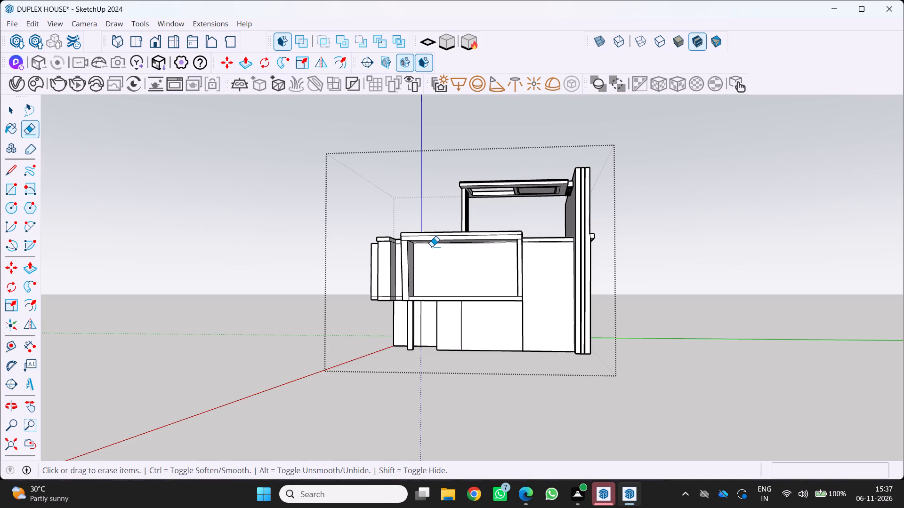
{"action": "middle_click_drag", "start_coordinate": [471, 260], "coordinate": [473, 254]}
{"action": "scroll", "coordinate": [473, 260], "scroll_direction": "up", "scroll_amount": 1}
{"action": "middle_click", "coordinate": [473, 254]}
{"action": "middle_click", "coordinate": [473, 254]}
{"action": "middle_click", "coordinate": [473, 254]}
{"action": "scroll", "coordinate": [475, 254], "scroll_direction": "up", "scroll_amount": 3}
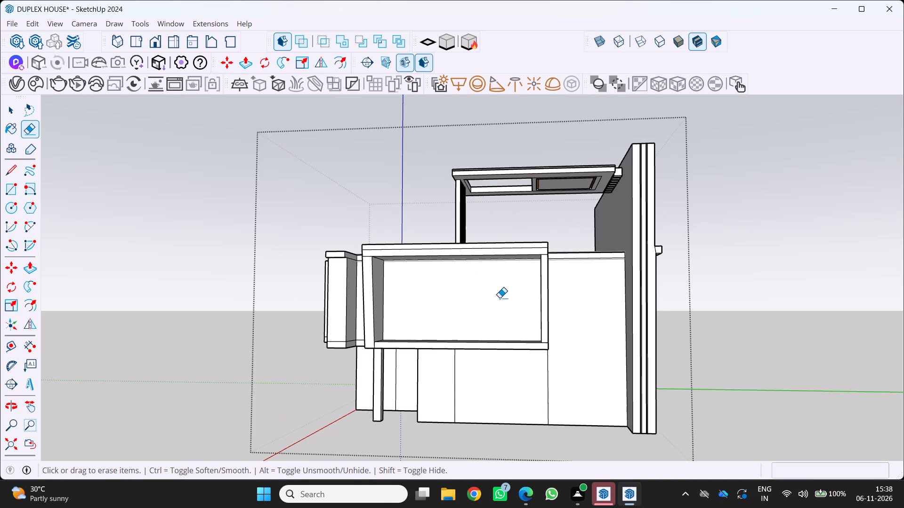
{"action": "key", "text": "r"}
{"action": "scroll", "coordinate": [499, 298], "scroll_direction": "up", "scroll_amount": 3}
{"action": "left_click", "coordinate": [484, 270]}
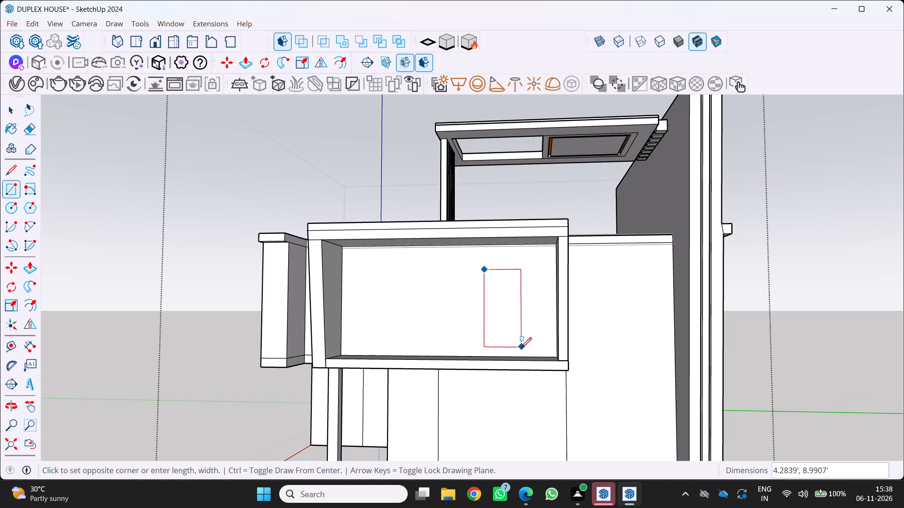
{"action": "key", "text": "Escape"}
Draw a tall rectangle about 4.1' by 9.6' and a roughly square one beside it on the wall inside the projecting frame.
{"action": "key", "text": "r"}
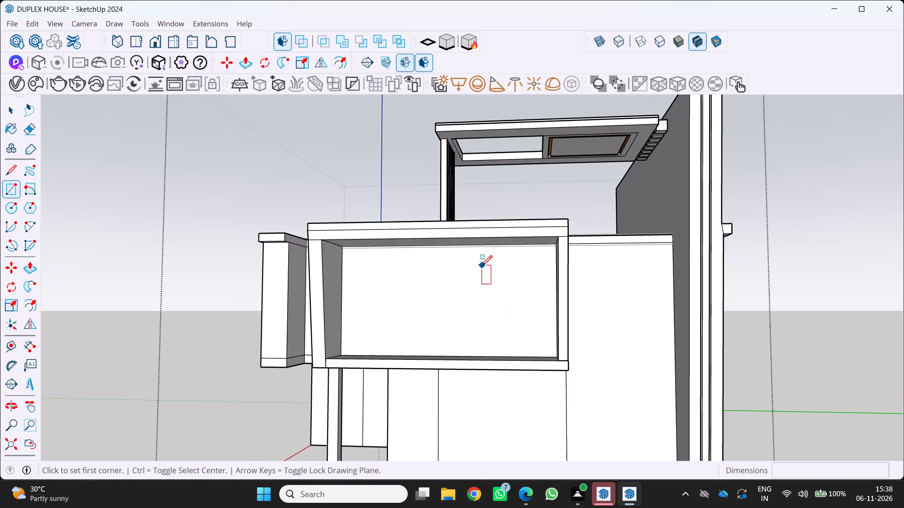
{"action": "left_click", "coordinate": [480, 265]}
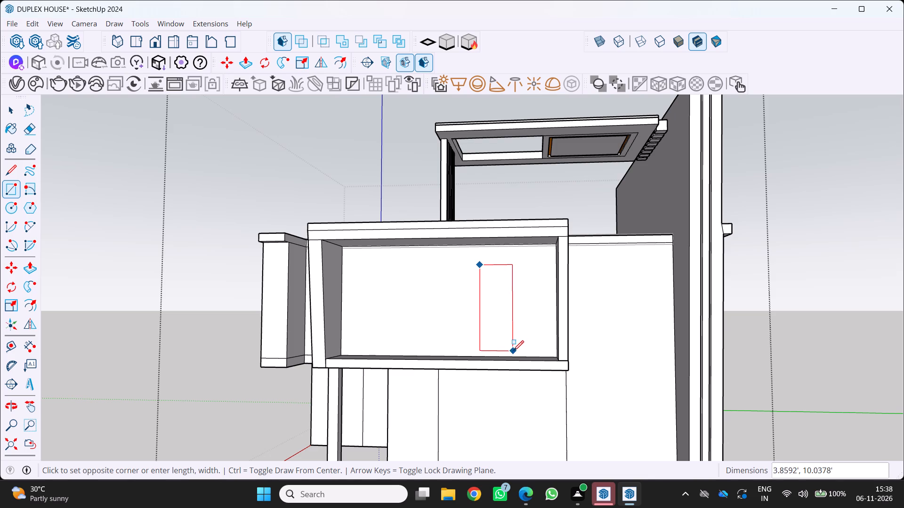
{"action": "left_click_drag", "start_coordinate": [516, 348], "coordinate": [508, 344]}
{"action": "left_click", "coordinate": [381, 274]}
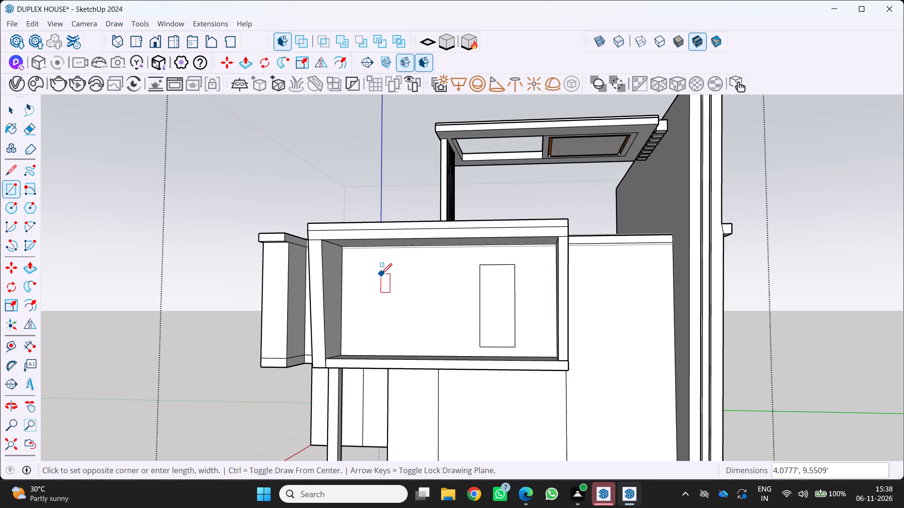
{"action": "left_click", "coordinate": [441, 333]}
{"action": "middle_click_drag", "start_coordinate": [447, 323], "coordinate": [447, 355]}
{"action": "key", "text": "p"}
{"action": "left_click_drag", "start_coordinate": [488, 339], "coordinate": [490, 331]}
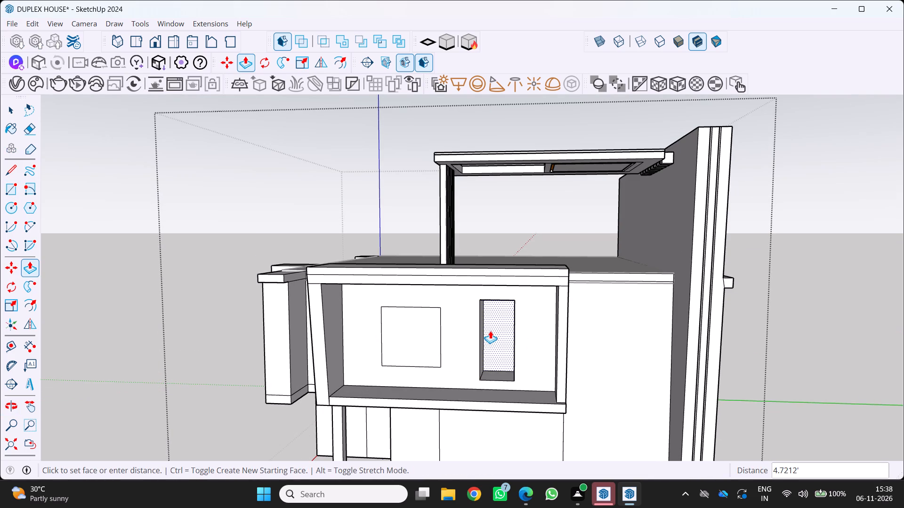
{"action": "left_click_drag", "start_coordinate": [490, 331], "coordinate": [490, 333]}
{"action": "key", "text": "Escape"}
Delete the faces of the tall and square rectangles inside the projecting frame to open two windows.
{"action": "left_click", "coordinate": [497, 336]}
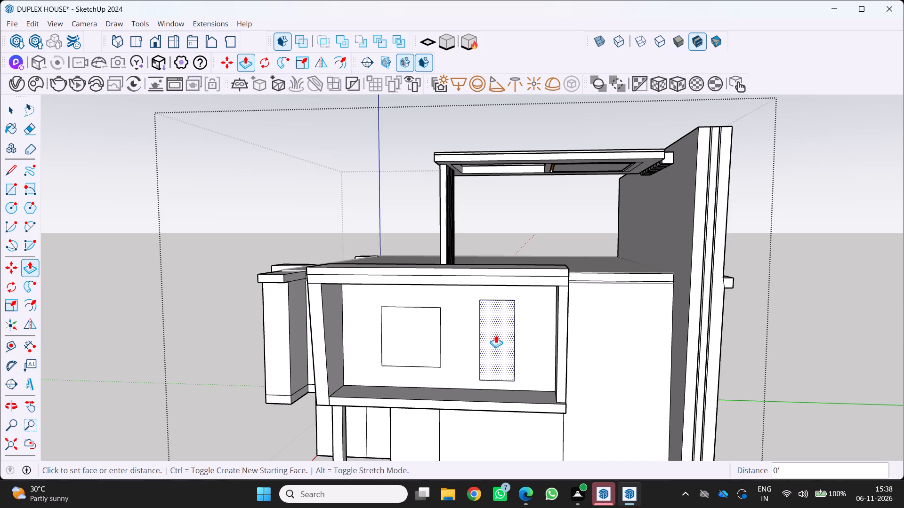
{"action": "key", "text": "Delete"}
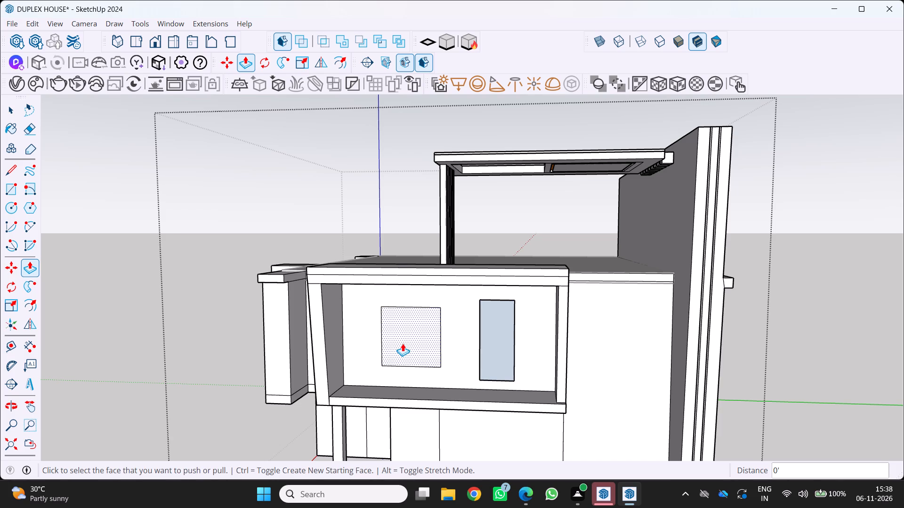
{"action": "key", "text": "Delete"}
Erase the extra vertical edge on the recessed ground-floor wall behind the slim column.
{"action": "middle_click_drag", "start_coordinate": [405, 349], "coordinate": [493, 304]}
{"action": "scroll", "coordinate": [493, 304], "scroll_direction": "down", "scroll_amount": 5}
{"action": "scroll", "coordinate": [484, 342], "scroll_direction": "up", "scroll_amount": 4}
{"action": "middle_click_drag", "start_coordinate": [468, 346], "coordinate": [462, 347]}
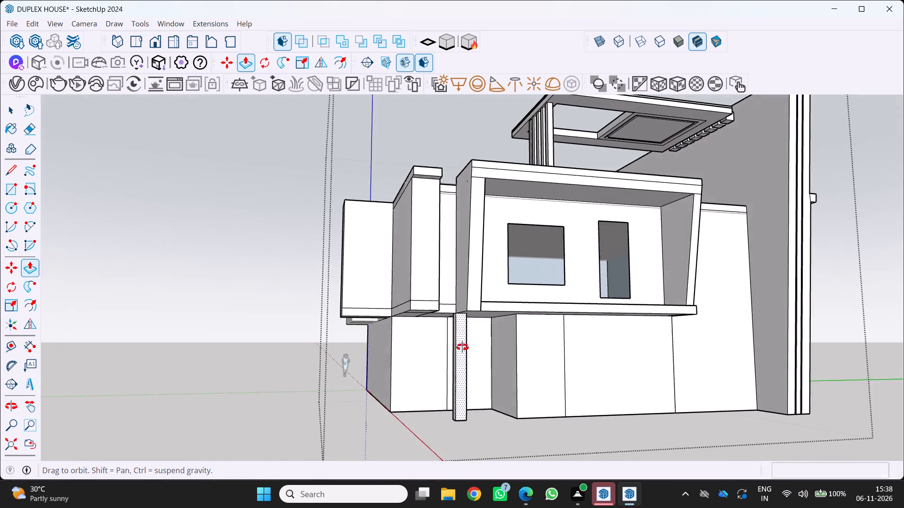
{"action": "middle_click_drag", "start_coordinate": [462, 347], "coordinate": [405, 353]}
{"action": "scroll", "coordinate": [415, 354], "scroll_direction": "up", "scroll_amount": 3}
{"action": "middle_click_drag", "start_coordinate": [419, 355], "coordinate": [379, 378]}
{"action": "scroll", "coordinate": [379, 378], "scroll_direction": "down", "scroll_amount": 4}
{"action": "middle_click", "coordinate": [379, 378]}
{"action": "scroll", "coordinate": [384, 373], "scroll_direction": "down", "scroll_amount": 3}
{"action": "middle_click_drag", "start_coordinate": [384, 373], "coordinate": [521, 317]}
{"action": "scroll", "coordinate": [491, 340], "scroll_direction": "up", "scroll_amount": 3}
{"action": "middle_click_drag", "start_coordinate": [465, 349], "coordinate": [396, 351]}
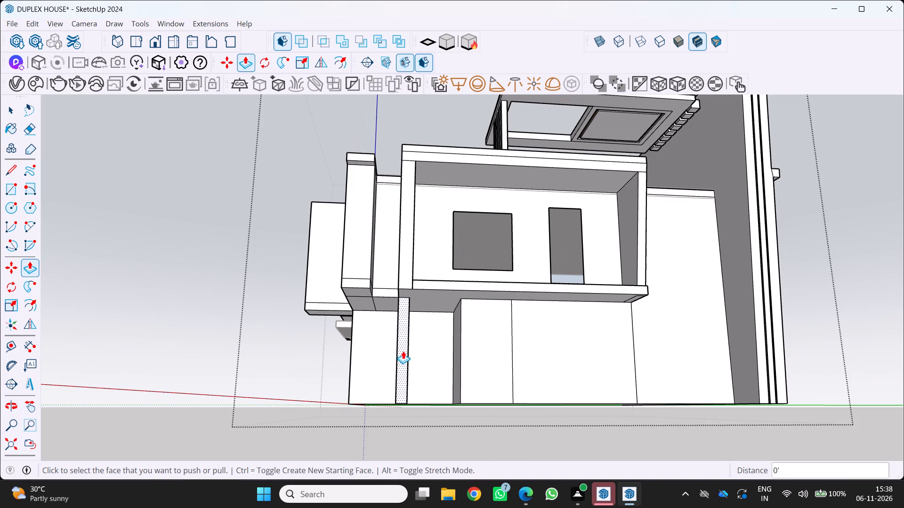
{"action": "scroll", "coordinate": [408, 351], "scroll_direction": "up", "scroll_amount": 4}
{"action": "middle_click_drag", "start_coordinate": [412, 349], "coordinate": [351, 386]}
{"action": "scroll", "coordinate": [343, 382], "scroll_direction": "up", "scroll_amount": 4}
{"action": "middle_click_drag", "start_coordinate": [336, 380], "coordinate": [354, 359]}
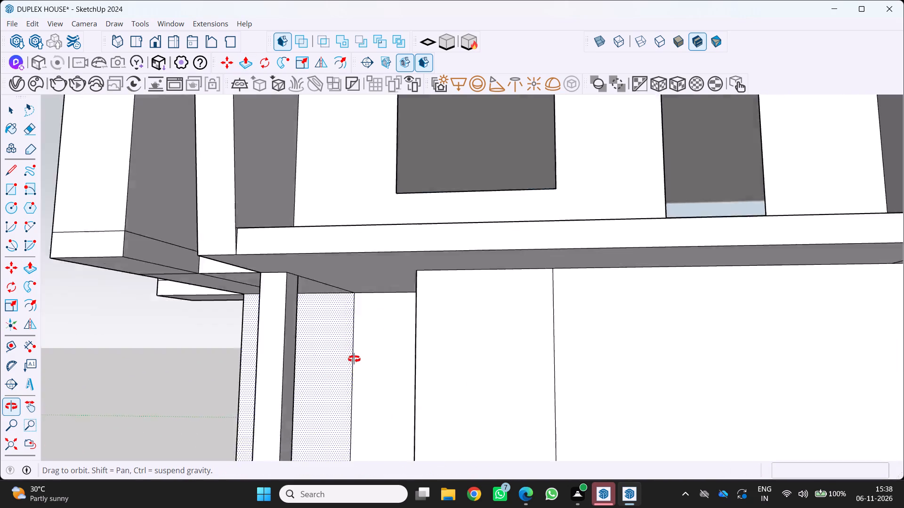
{"action": "middle_click_drag", "start_coordinate": [354, 359], "coordinate": [427, 353]}
{"action": "middle_click", "coordinate": [427, 352]}
{"action": "key", "text": "e"}
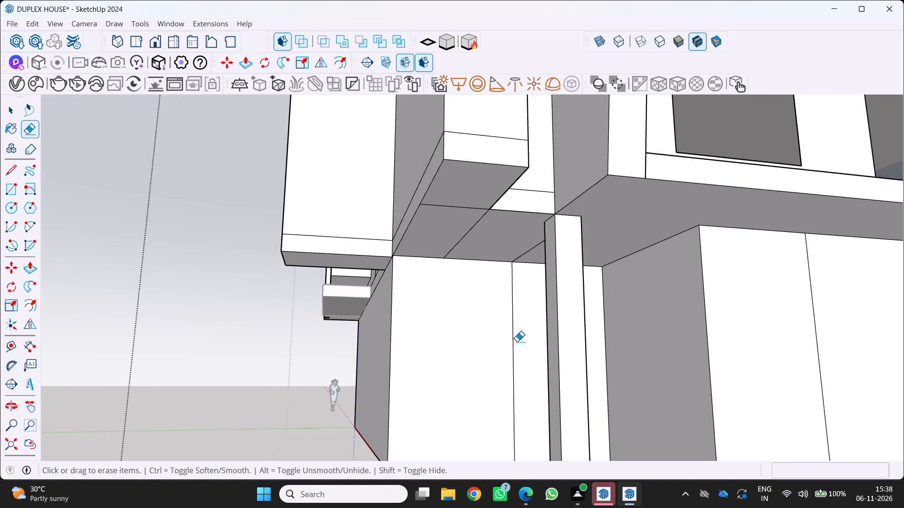
{"action": "left_click", "coordinate": [514, 339]}
Draw a window rectangle on the recessed ground-floor wall behind the slim column.
{"action": "scroll", "coordinate": [499, 342], "scroll_direction": "down", "scroll_amount": 5}
{"action": "middle_click_drag", "start_coordinate": [490, 345], "coordinate": [413, 374]}
{"action": "scroll", "coordinate": [413, 374], "scroll_direction": "up", "scroll_amount": 4}
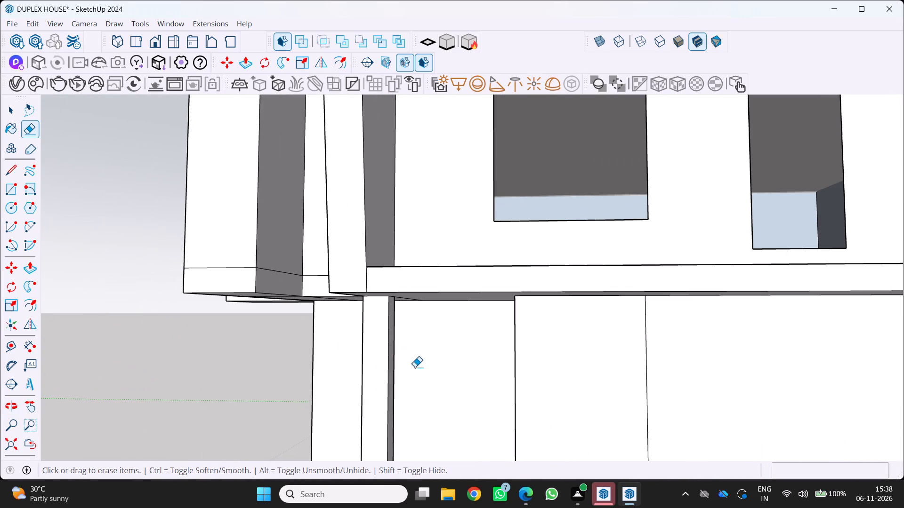
{"action": "key", "text": "r"}
{"action": "scroll", "coordinate": [440, 363], "scroll_direction": "up", "scroll_amount": 3}
{"action": "scroll", "coordinate": [397, 347], "scroll_direction": "up", "scroll_amount": 1}
{"action": "scroll", "coordinate": [397, 347], "scroll_direction": "down", "scroll_amount": 4}
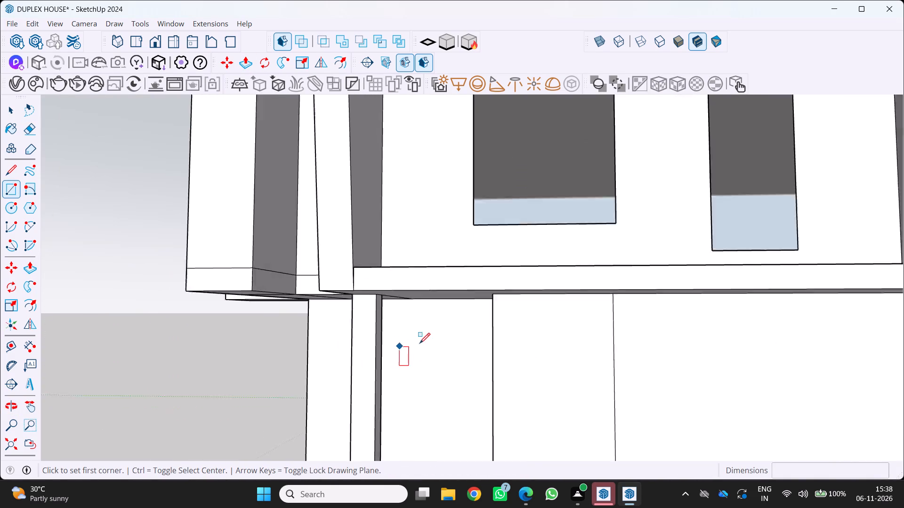
{"action": "scroll", "coordinate": [420, 343], "scroll_direction": "down", "scroll_amount": 5}
{"action": "middle_click_drag", "start_coordinate": [424, 340], "coordinate": [514, 343]}
{"action": "scroll", "coordinate": [498, 348], "scroll_direction": "up", "scroll_amount": 2}
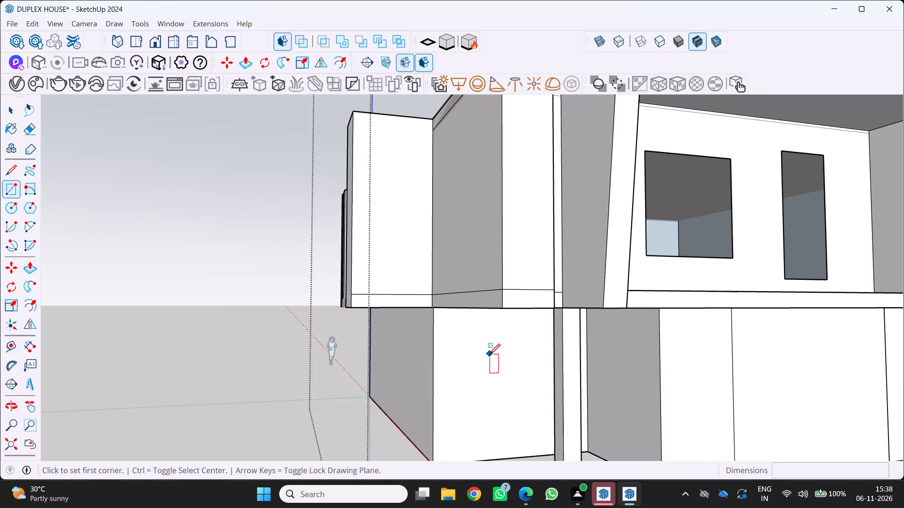
{"action": "left_click", "coordinate": [490, 354]}
{"action": "left_click", "coordinate": [541, 426]}
Delete the rectangle's face behind the slim column to open a ground-floor window.
{"action": "scroll", "coordinate": [520, 429], "scroll_direction": "up", "scroll_amount": 1}
{"action": "middle_click_drag", "start_coordinate": [518, 429], "coordinate": [451, 430]}
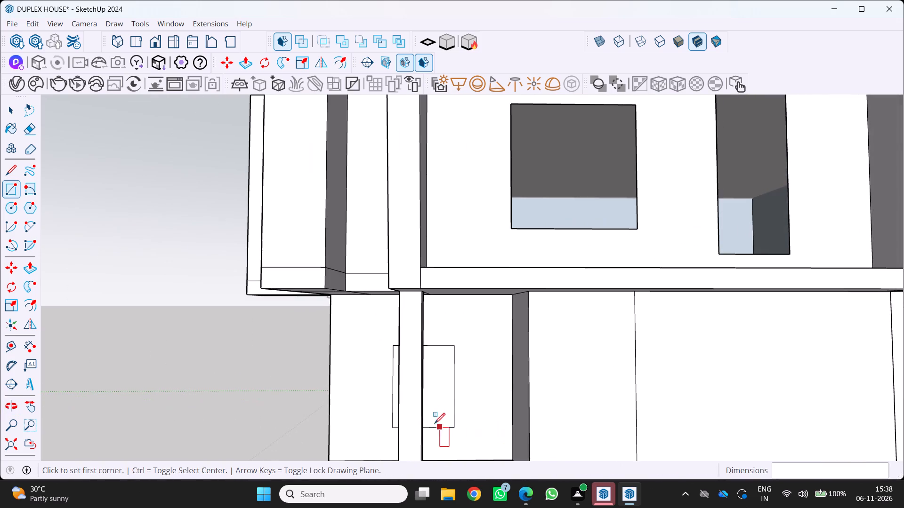
{"action": "scroll", "coordinate": [464, 403], "scroll_direction": "up", "scroll_amount": 2}
{"action": "key", "text": "p"}
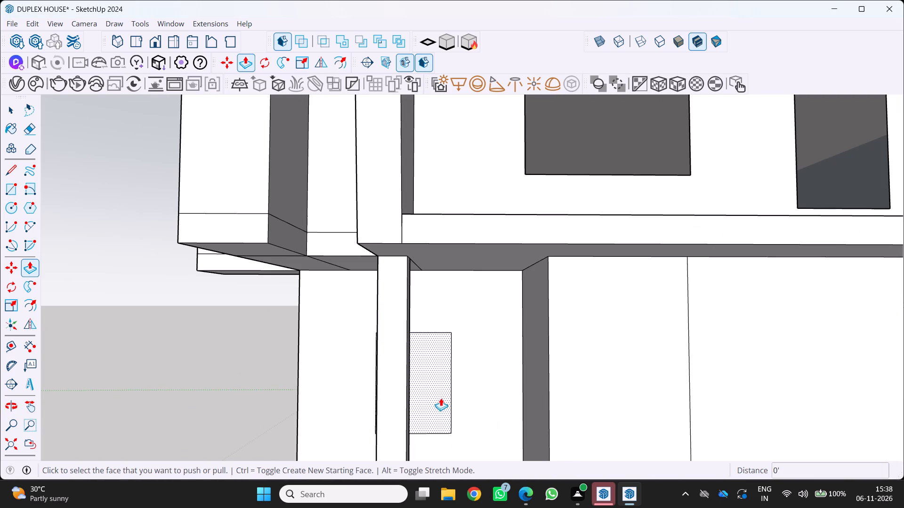
{"action": "key", "text": "Delete"}
Review the front exterior with its upper-floor and ground-floor window openings from several angles.
{"action": "scroll", "coordinate": [439, 405], "scroll_direction": "down", "scroll_amount": 10}
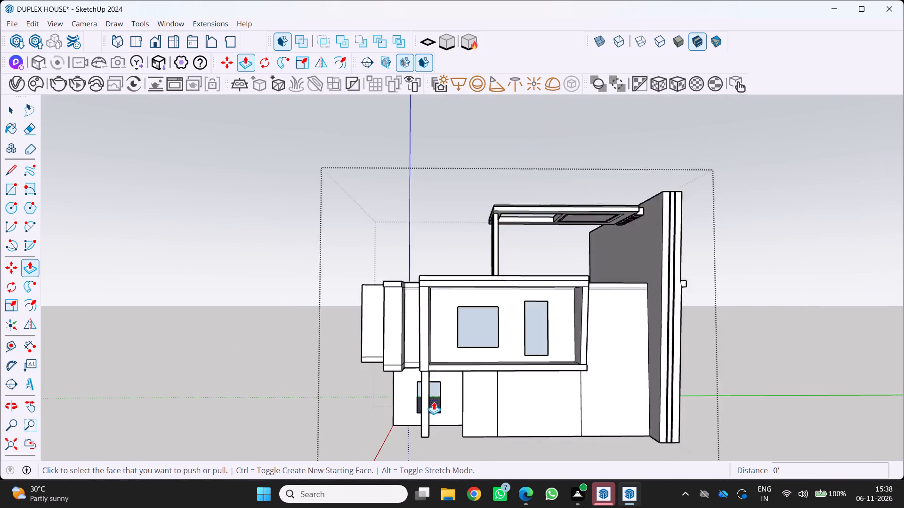
{"action": "middle_click_drag", "start_coordinate": [425, 401], "coordinate": [373, 421]}
{"action": "scroll", "coordinate": [373, 421], "scroll_direction": "up", "scroll_amount": 5}
{"action": "middle_click_drag", "start_coordinate": [406, 413], "coordinate": [516, 384]}
{"action": "middle_click", "coordinate": [516, 382]}
{"action": "middle_click_drag", "start_coordinate": [514, 369], "coordinate": [492, 358]}
{"action": "middle_click", "coordinate": [490, 358]}
{"action": "middle_click_drag", "start_coordinate": [486, 357], "coordinate": [480, 357]}
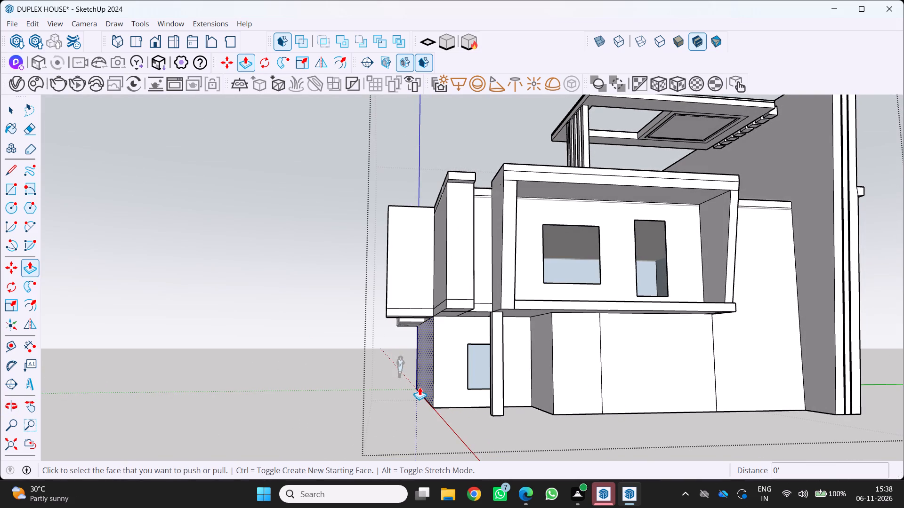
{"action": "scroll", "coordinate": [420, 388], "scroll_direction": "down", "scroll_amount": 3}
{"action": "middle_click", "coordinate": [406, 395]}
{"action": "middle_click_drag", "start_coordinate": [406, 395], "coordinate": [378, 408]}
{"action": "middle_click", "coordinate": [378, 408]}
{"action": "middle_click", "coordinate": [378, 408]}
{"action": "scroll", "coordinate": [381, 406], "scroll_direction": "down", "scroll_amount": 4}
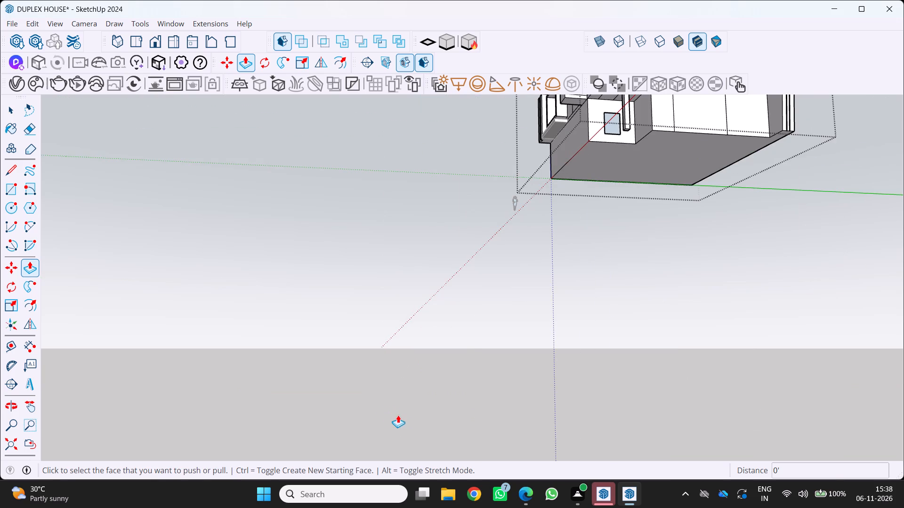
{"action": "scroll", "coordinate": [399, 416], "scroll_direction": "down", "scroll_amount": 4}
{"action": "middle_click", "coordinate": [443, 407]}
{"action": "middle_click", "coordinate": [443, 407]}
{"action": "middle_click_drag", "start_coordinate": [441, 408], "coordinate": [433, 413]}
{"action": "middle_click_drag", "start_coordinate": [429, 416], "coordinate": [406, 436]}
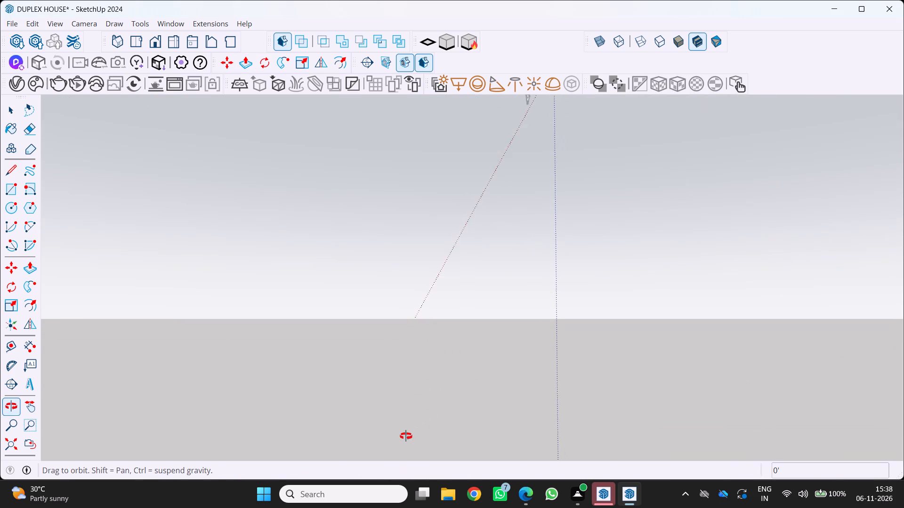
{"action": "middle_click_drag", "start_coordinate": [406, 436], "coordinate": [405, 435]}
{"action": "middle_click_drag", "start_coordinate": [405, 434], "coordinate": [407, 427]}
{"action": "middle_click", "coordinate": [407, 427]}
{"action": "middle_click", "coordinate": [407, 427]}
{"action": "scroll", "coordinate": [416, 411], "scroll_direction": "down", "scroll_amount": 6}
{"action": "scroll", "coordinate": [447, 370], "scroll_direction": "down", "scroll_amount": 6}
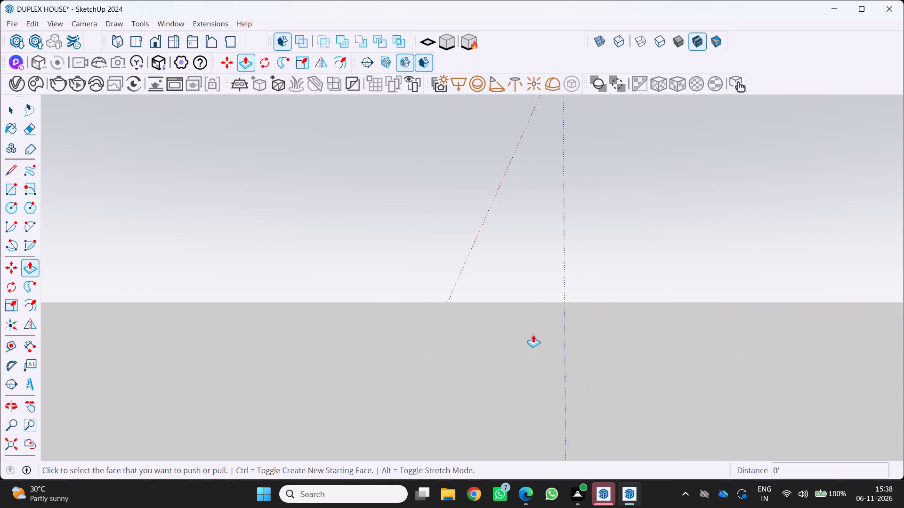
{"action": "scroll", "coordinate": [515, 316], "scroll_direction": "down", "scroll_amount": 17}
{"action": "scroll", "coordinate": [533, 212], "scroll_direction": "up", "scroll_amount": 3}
Draw a square about 7.7' by 7.7' on the ground-floor wall panel below the projecting frame.
{"action": "middle_click_drag", "start_coordinate": [506, 192], "coordinate": [470, 246]}
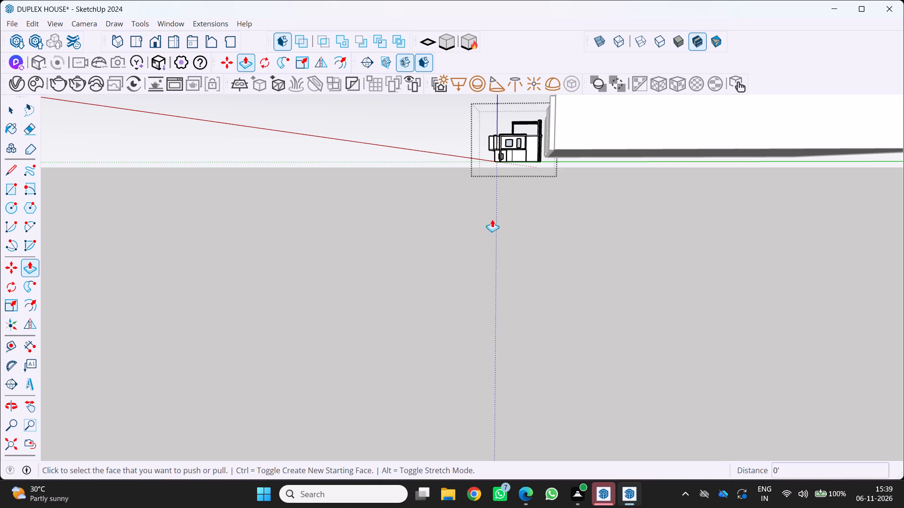
{"action": "scroll", "coordinate": [517, 182], "scroll_direction": "up", "scroll_amount": 14}
{"action": "middle_click_drag", "start_coordinate": [502, 151], "coordinate": [484, 177]}
{"action": "middle_click", "coordinate": [484, 177]}
{"action": "scroll", "coordinate": [510, 182], "scroll_direction": "up", "scroll_amount": 4}
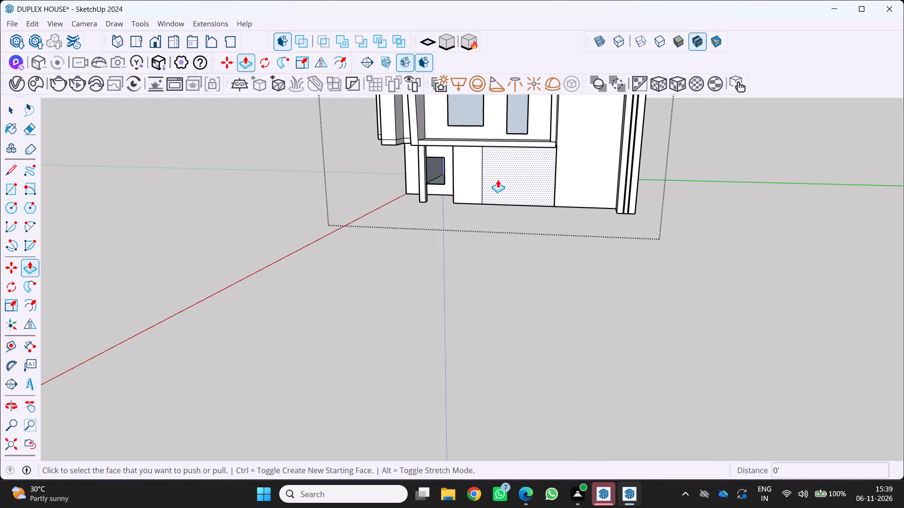
{"action": "scroll", "coordinate": [511, 172], "scroll_direction": "up", "scroll_amount": 3}
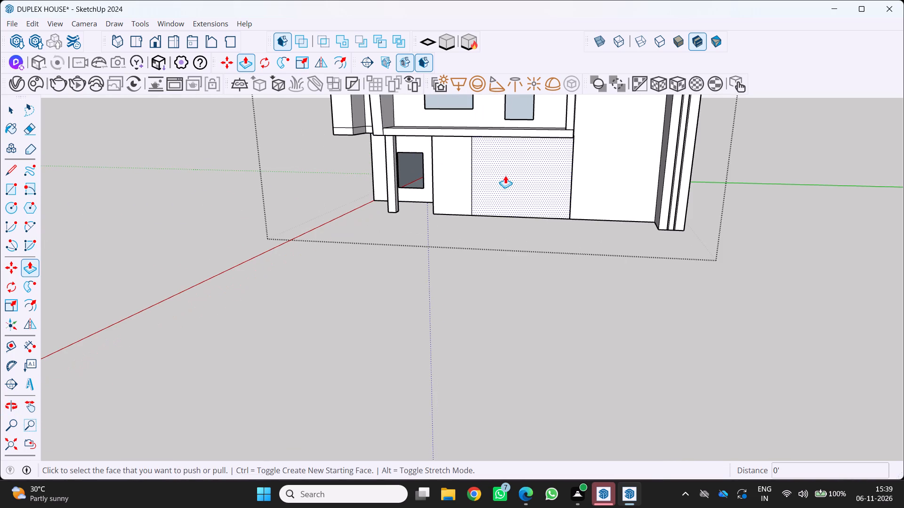
{"action": "key", "text": "r"}
{"action": "left_click", "coordinate": [499, 155]}
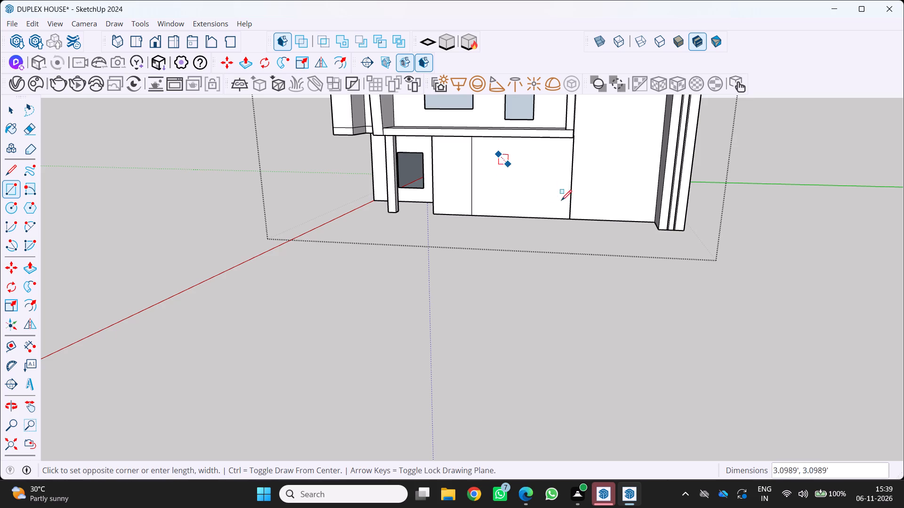
{"action": "left_click", "coordinate": [549, 208]}
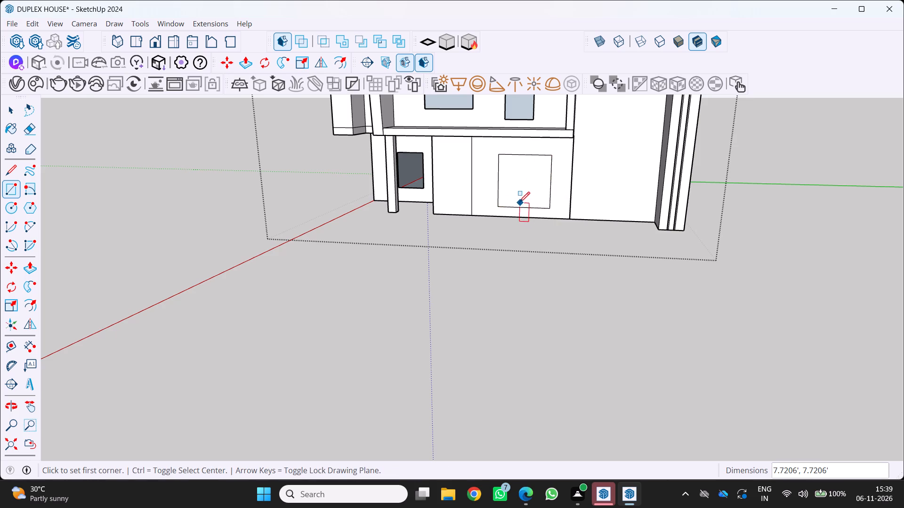
Draw a tall rectangle about 6.6' by 20.2' on the double-height wall between the projecting frame and the tall side wall.
{"action": "scroll", "coordinate": [667, 166], "scroll_direction": "down", "scroll_amount": 6}
{"action": "middle_click_drag", "start_coordinate": [629, 144], "coordinate": [624, 155]}
{"action": "middle_click_drag", "start_coordinate": [622, 159], "coordinate": [592, 198]}
{"action": "middle_click_drag", "start_coordinate": [590, 200], "coordinate": [570, 224]}
{"action": "middle_click", "coordinate": [569, 225]}
{"action": "scroll", "coordinate": [565, 229], "scroll_direction": "down", "scroll_amount": 9}
{"action": "middle_click", "coordinate": [564, 230]}
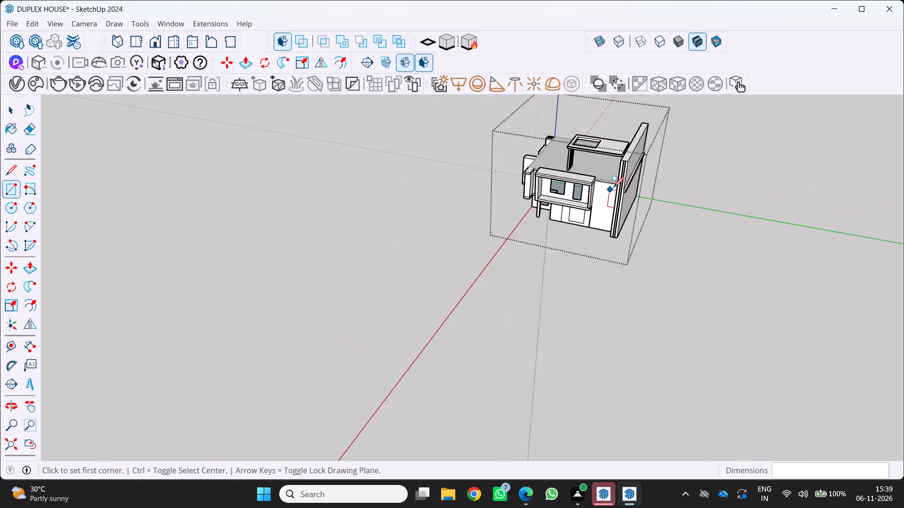
{"action": "middle_click", "coordinate": [622, 172]}
{"action": "middle_click", "coordinate": [628, 166]}
{"action": "middle_click_drag", "start_coordinate": [631, 161], "coordinate": [669, 117]}
{"action": "middle_click", "coordinate": [669, 117]}
{"action": "scroll", "coordinate": [536, 174], "scroll_direction": "up", "scroll_amount": 6}
{"action": "middle_click_drag", "start_coordinate": [618, 194], "coordinate": [649, 151]}
{"action": "scroll", "coordinate": [649, 151], "scroll_direction": "up", "scroll_amount": 9}
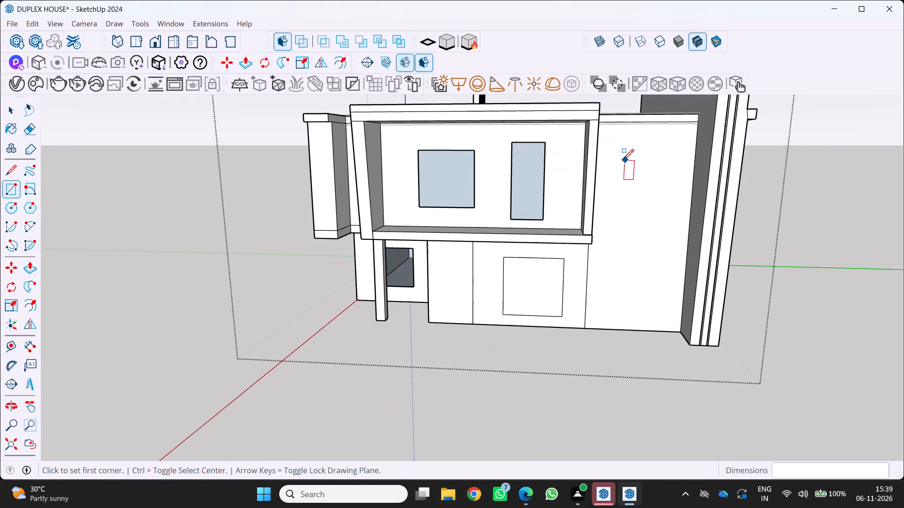
{"action": "left_click", "coordinate": [614, 143]}
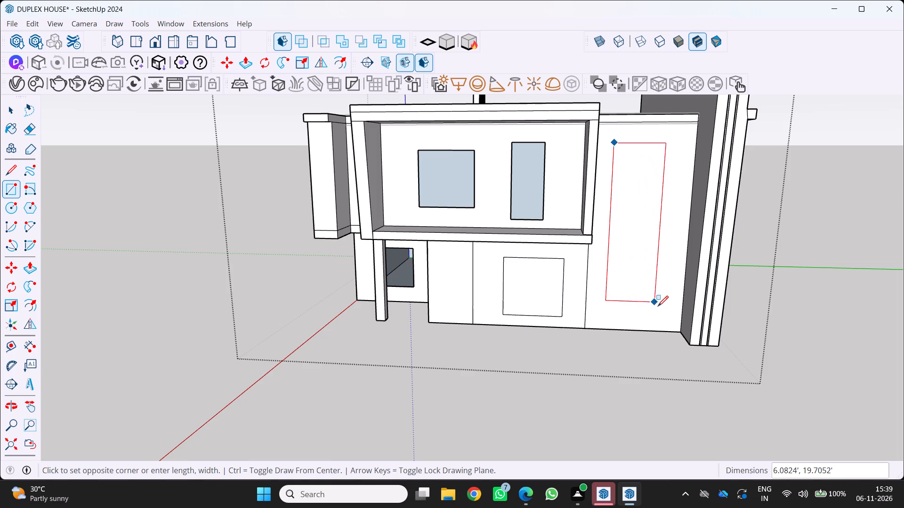
{"action": "left_click", "coordinate": [659, 306]}
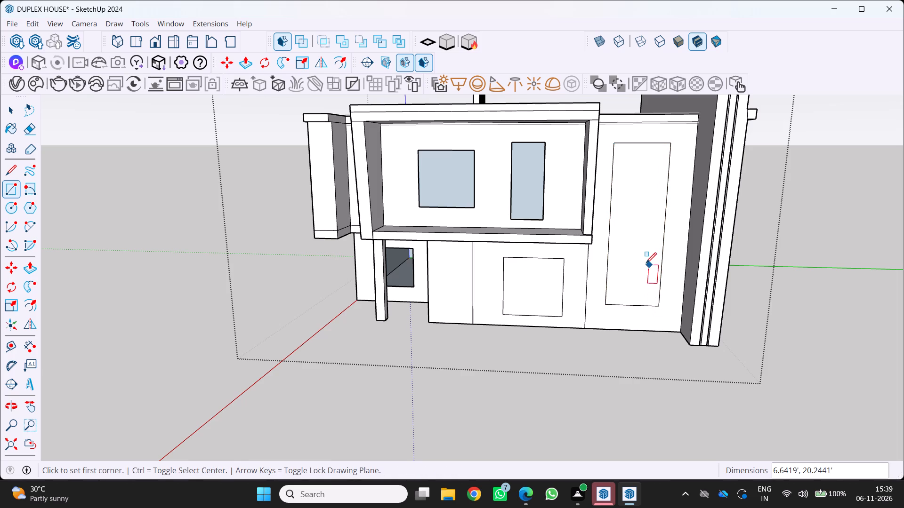
Delete the faces of the tall double-height rectangle and the ground-floor square to open both windows.
{"action": "key", "text": "p"}
{"action": "key", "text": "Delete"}
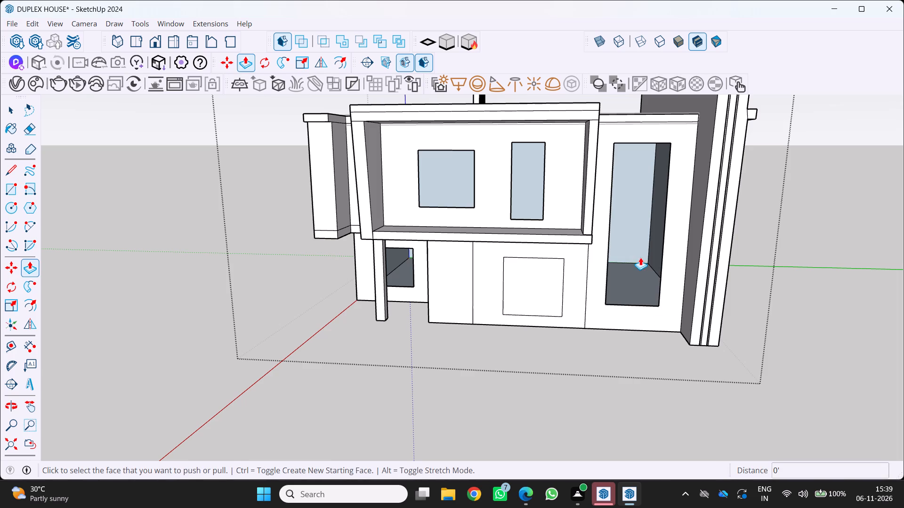
{"action": "key", "text": "Delete"}
{"action": "scroll", "coordinate": [522, 286], "scroll_direction": "down", "scroll_amount": 5}
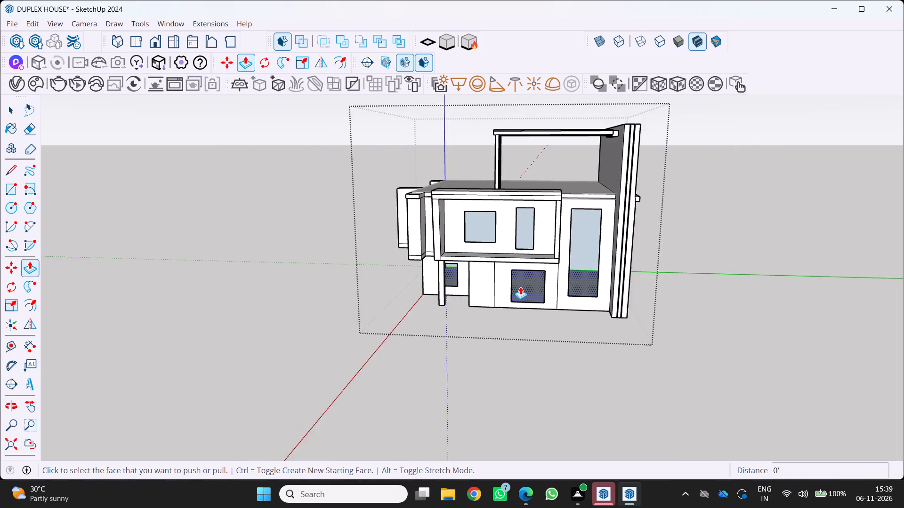
Examine the duplex house from the side, the front and ground level to check its window openings.
{"action": "middle_click_drag", "start_coordinate": [518, 286], "coordinate": [764, 302]}
{"action": "middle_click", "coordinate": [764, 302]}
{"action": "middle_click", "coordinate": [764, 302]}
{"action": "scroll", "coordinate": [549, 276], "scroll_direction": "up", "scroll_amount": 5}
{"action": "middle_click_drag", "start_coordinate": [498, 273], "coordinate": [821, 302]}
{"action": "scroll", "coordinate": [815, 298], "scroll_direction": "down", "scroll_amount": 6}
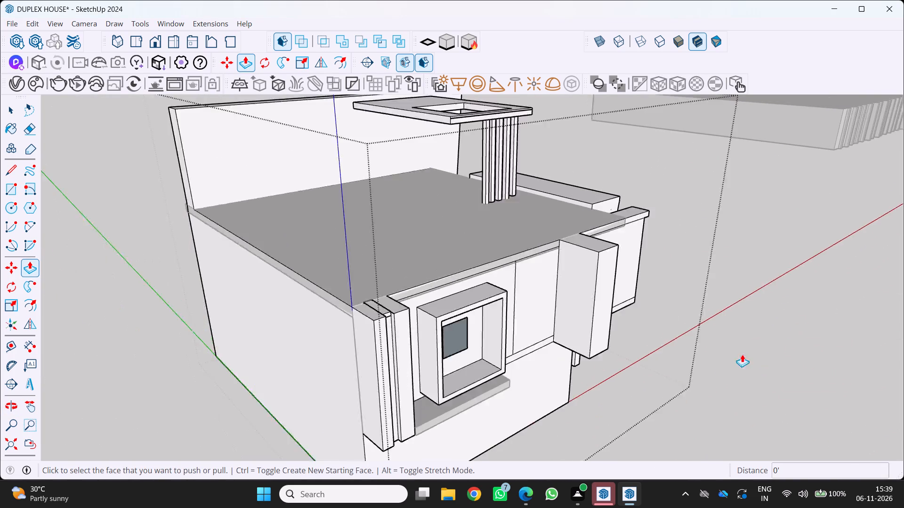
{"action": "scroll", "coordinate": [444, 447], "scroll_direction": "up", "scroll_amount": 3}
{"action": "middle_click", "coordinate": [471, 401]}
{"action": "middle_click_drag", "start_coordinate": [470, 397], "coordinate": [412, 308]}
{"action": "middle_click", "coordinate": [412, 308]}
{"action": "scroll", "coordinate": [476, 311], "scroll_direction": "down", "scroll_amount": 6}
{"action": "middle_click_drag", "start_coordinate": [662, 349], "coordinate": [530, 375]}
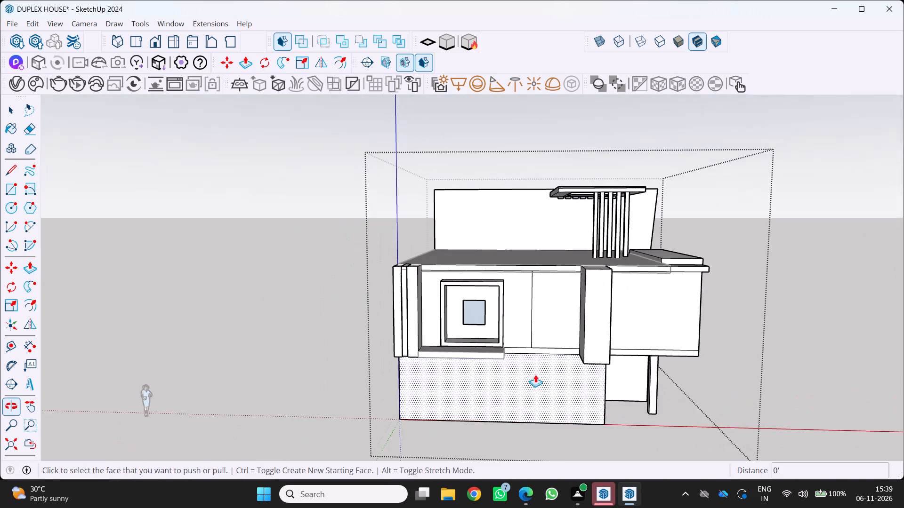
{"action": "scroll", "coordinate": [547, 372], "scroll_direction": "down", "scroll_amount": 6}
{"action": "middle_click_drag", "start_coordinate": [636, 391], "coordinate": [481, 410]}
{"action": "middle_click", "coordinate": [480, 410]}
{"action": "scroll", "coordinate": [550, 369], "scroll_direction": "up", "scroll_amount": 5}
{"action": "middle_click_drag", "start_coordinate": [627, 373], "coordinate": [465, 350]}
{"action": "scroll", "coordinate": [465, 350], "scroll_direction": "up", "scroll_amount": 1}
{"action": "middle_click", "coordinate": [465, 350]}
{"action": "scroll", "coordinate": [470, 345], "scroll_direction": "down", "scroll_amount": 6}
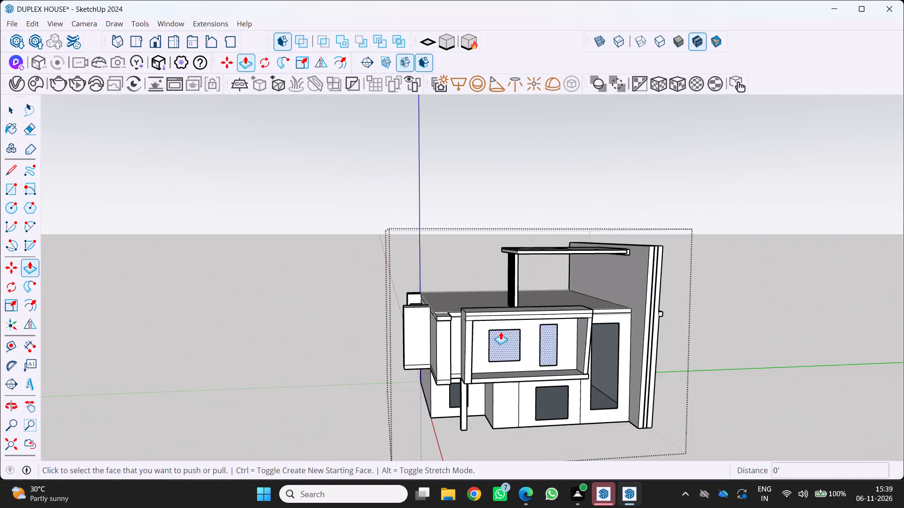
{"action": "scroll", "coordinate": [500, 332], "scroll_direction": "down", "scroll_amount": 6}
{"action": "middle_click", "coordinate": [538, 383]}
{"action": "middle_click_drag", "start_coordinate": [534, 380], "coordinate": [509, 360]}
{"action": "middle_click_drag", "start_coordinate": [509, 360], "coordinate": [488, 371]}
{"action": "scroll", "coordinate": [508, 360], "scroll_direction": "up", "scroll_amount": 1}
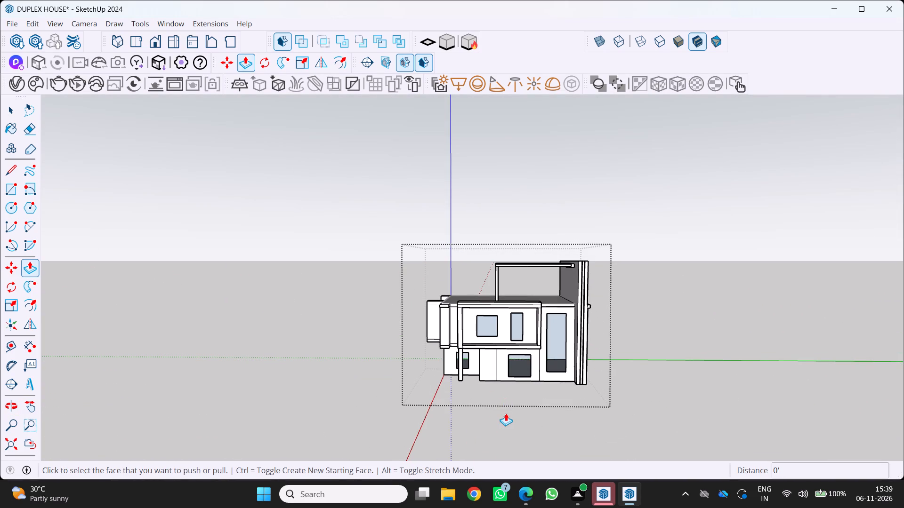
{"action": "middle_click", "coordinate": [488, 404]}
{"action": "middle_click_drag", "start_coordinate": [488, 404], "coordinate": [506, 395]}
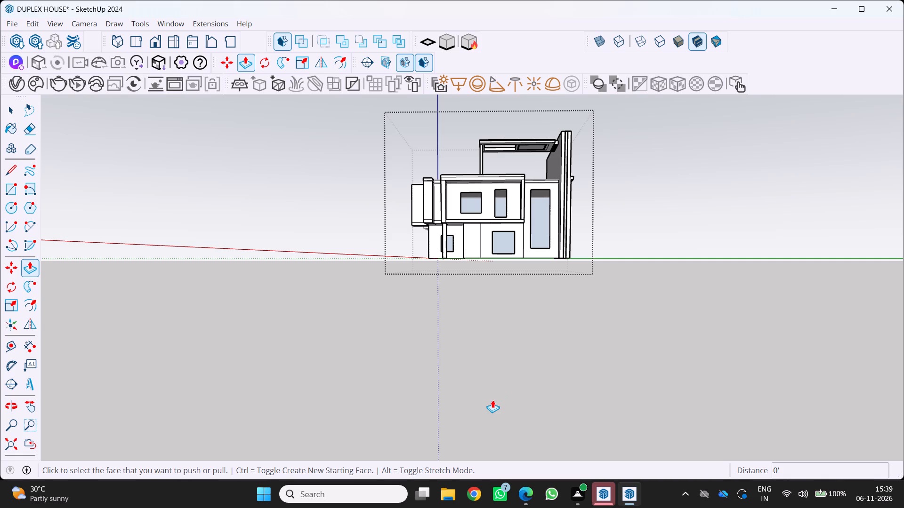
{"action": "scroll", "coordinate": [495, 408], "scroll_direction": "down", "scroll_amount": 1}
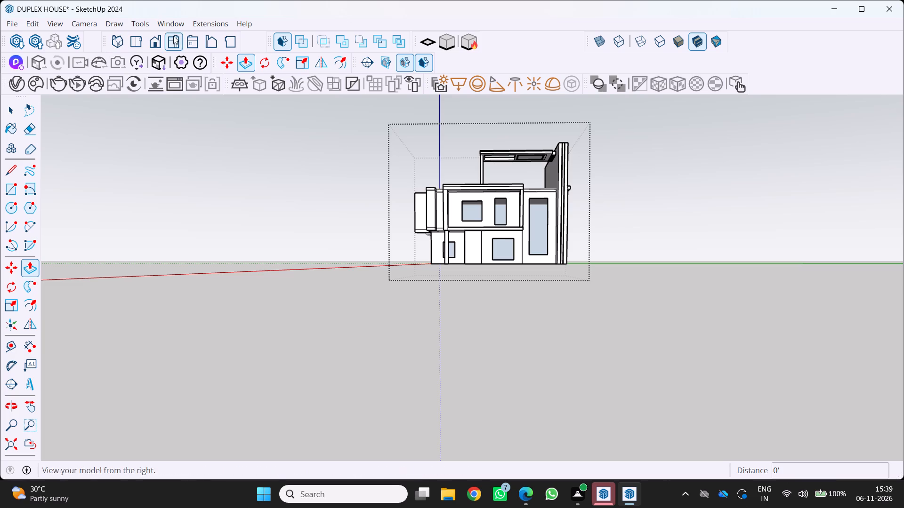
Open 3D Warehouse and search its models for windows.
{"action": "left_click", "coordinate": [160, 21]}
{"action": "left_click", "coordinate": [183, 118]}
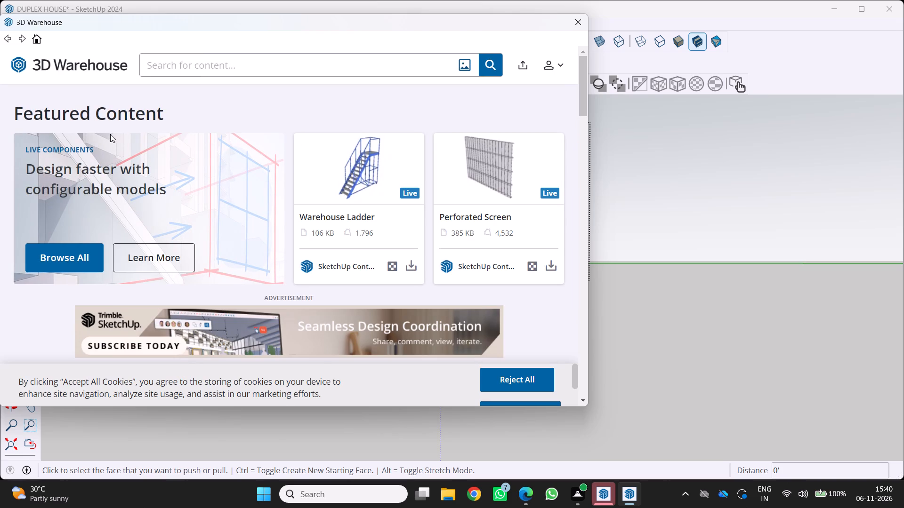
{"action": "left_click", "coordinate": [182, 69]}
{"action": "type", "text": "windo"}
{"action": "type", "text": "ws"}
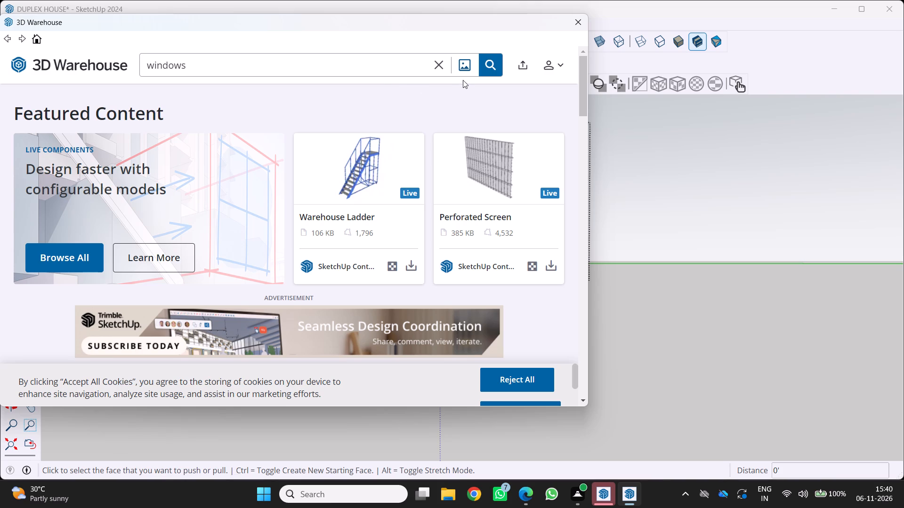
{"action": "left_click", "coordinate": [489, 62]}
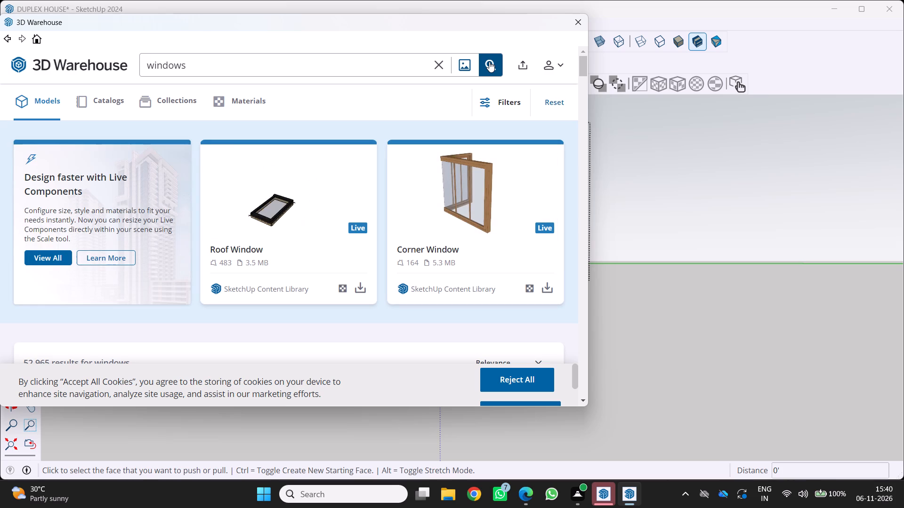
Browse the 3D Warehouse window models for designs that suit the house's openings.
{"action": "scroll", "coordinate": [262, 289], "scroll_direction": "down", "scroll_amount": 2}
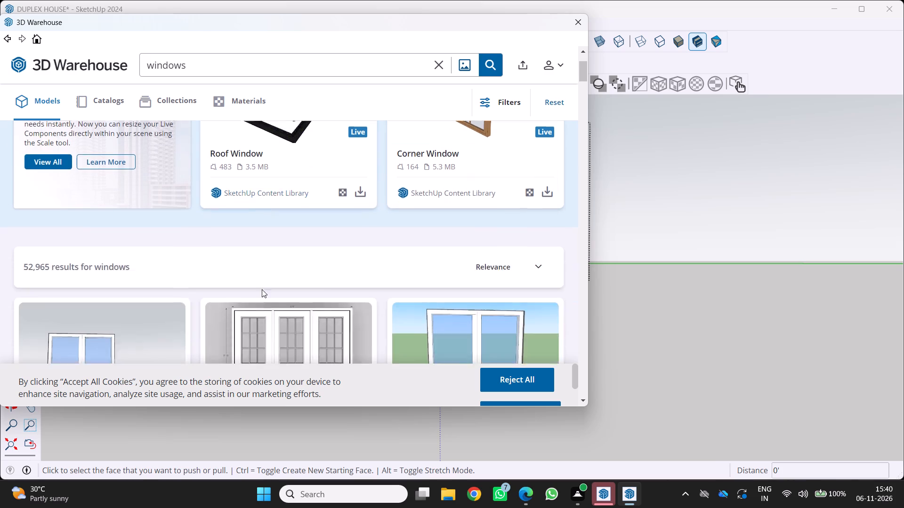
{"action": "scroll", "coordinate": [262, 289], "scroll_direction": "down", "scroll_amount": 9}
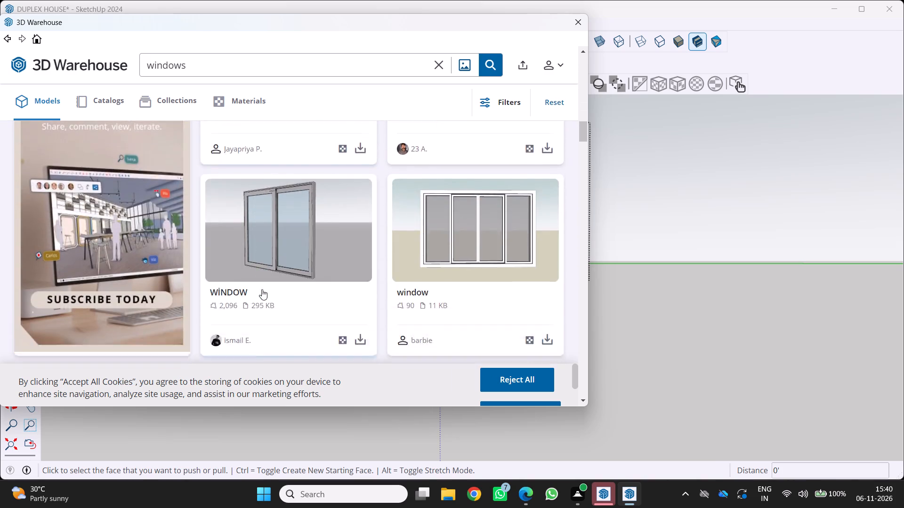
{"action": "scroll", "coordinate": [262, 289], "scroll_direction": "down", "scroll_amount": 6}
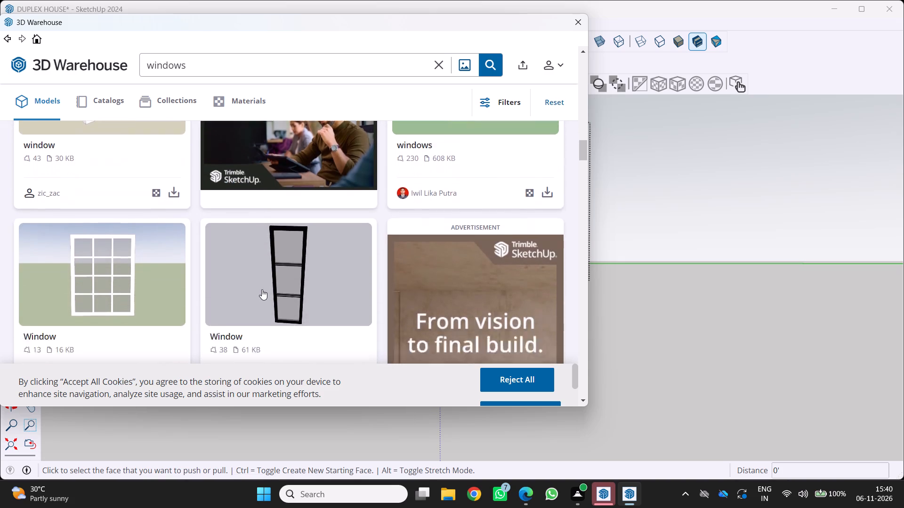
{"action": "scroll", "coordinate": [262, 289], "scroll_direction": "down", "scroll_amount": 7}
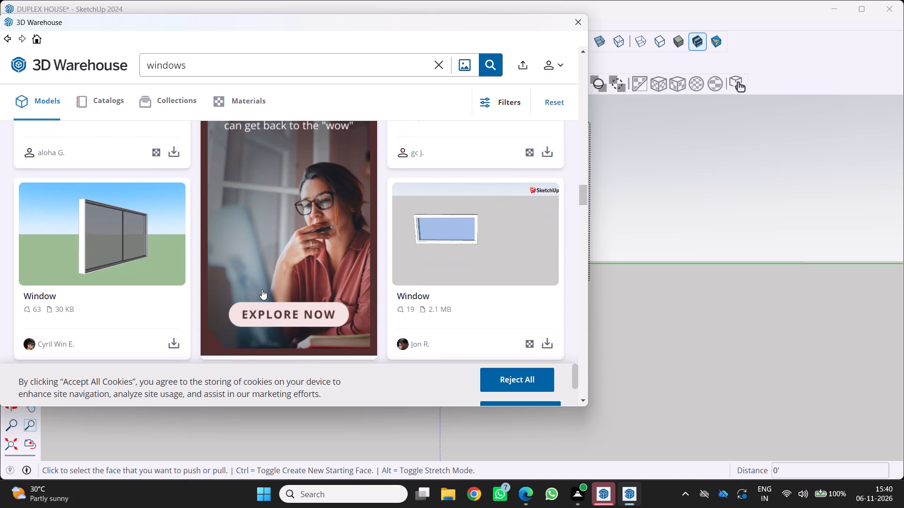
{"action": "scroll", "coordinate": [262, 289], "scroll_direction": "down", "scroll_amount": 7}
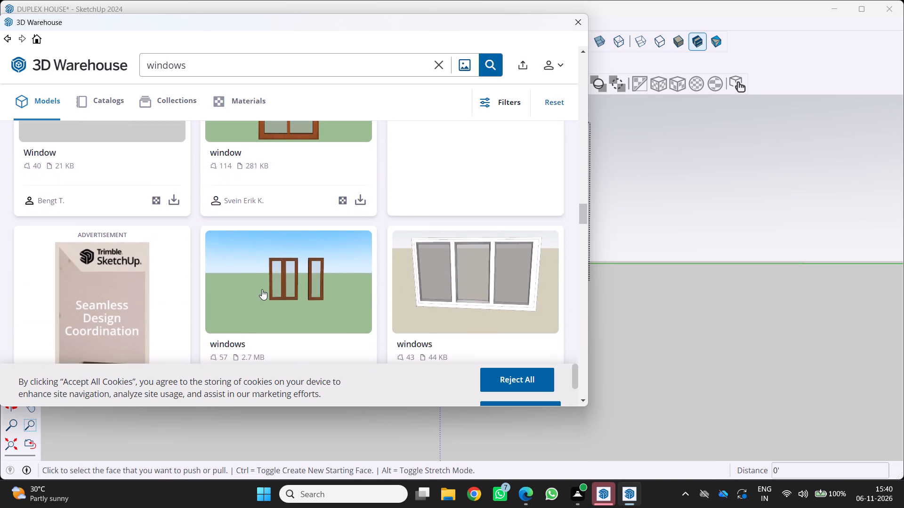
{"action": "scroll", "coordinate": [262, 289], "scroll_direction": "down", "scroll_amount": 5}
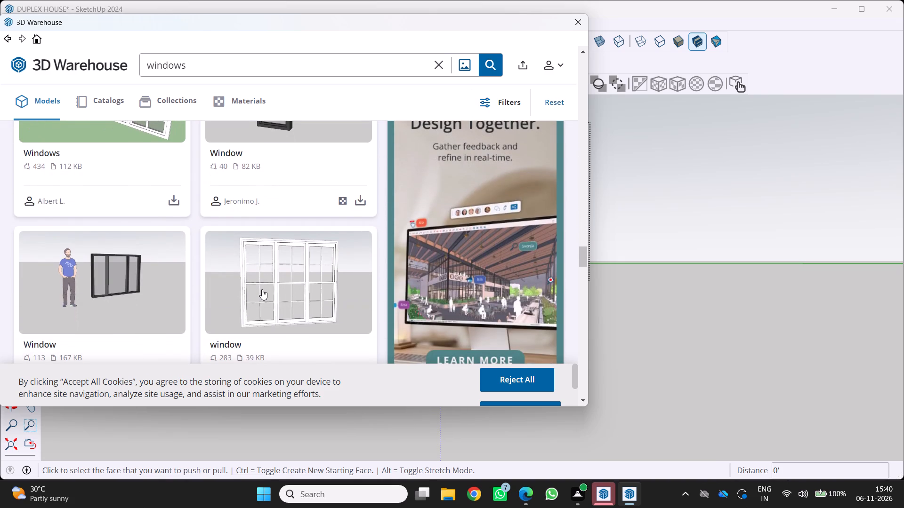
{"action": "scroll", "coordinate": [262, 289], "scroll_direction": "up", "scroll_amount": 3}
{"action": "scroll", "coordinate": [262, 289], "scroll_direction": "down", "scroll_amount": 2}
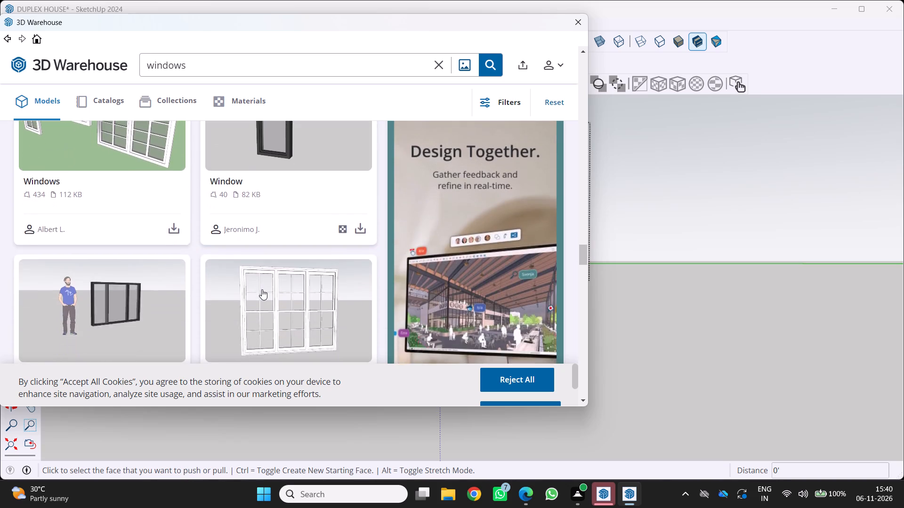
{"action": "scroll", "coordinate": [262, 289], "scroll_direction": "down", "scroll_amount": 7}
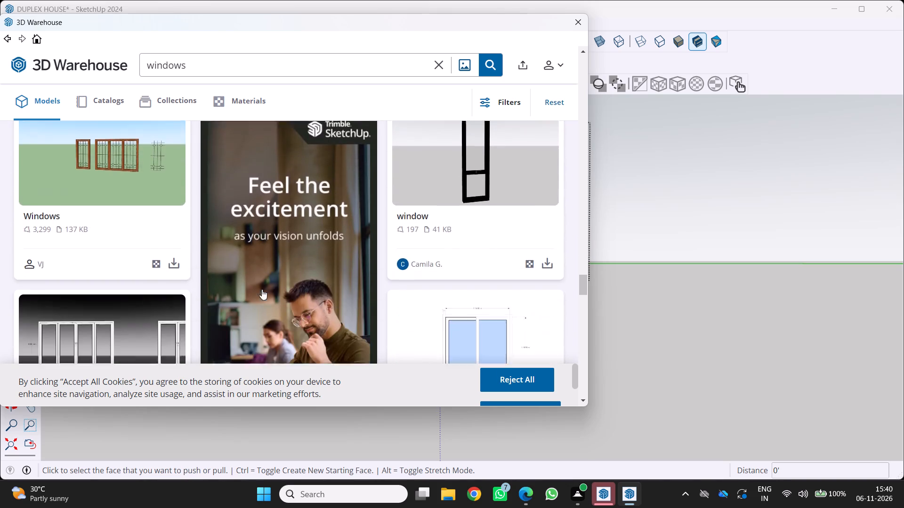
{"action": "scroll", "coordinate": [262, 289], "scroll_direction": "down", "scroll_amount": 8}
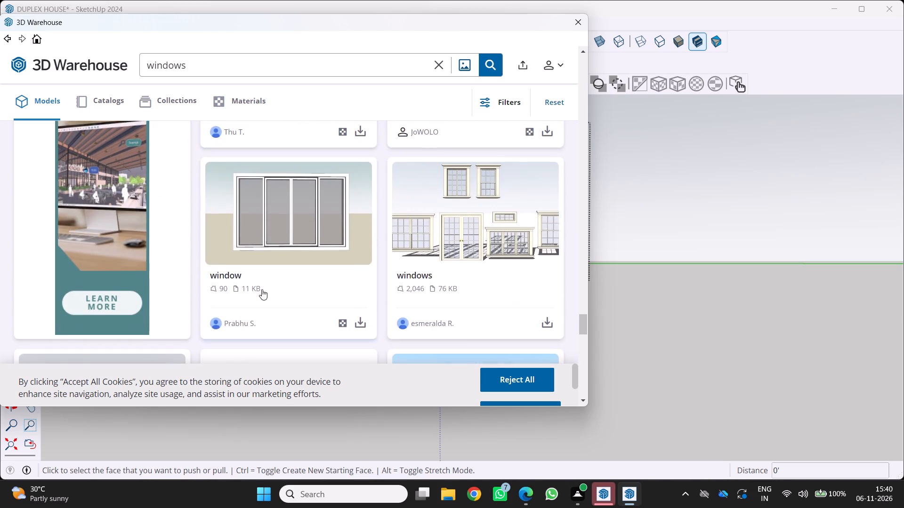
{"action": "scroll", "coordinate": [262, 289], "scroll_direction": "down", "scroll_amount": 8}
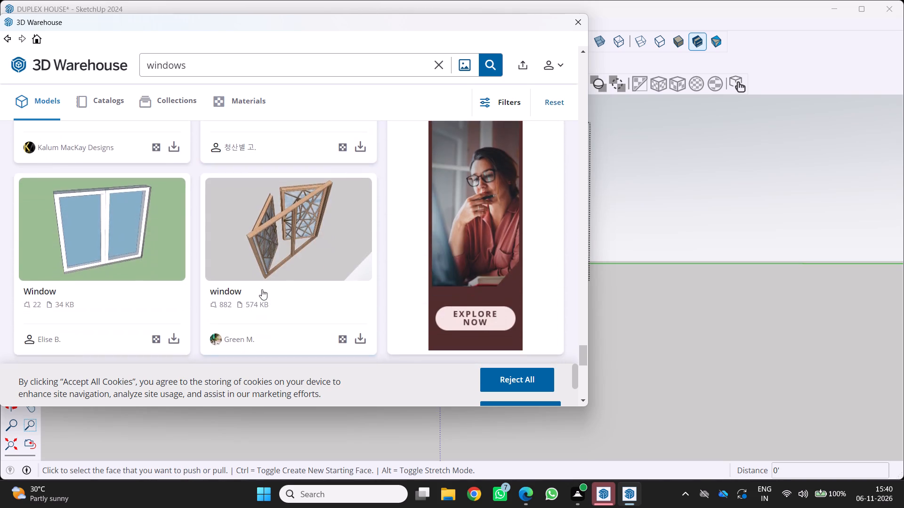
{"action": "scroll", "coordinate": [262, 289], "scroll_direction": "down", "scroll_amount": 7}
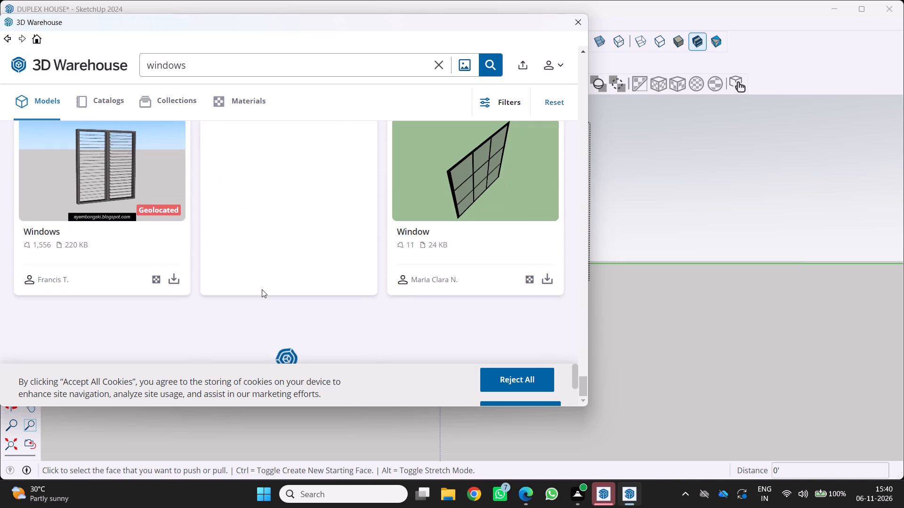
{"action": "scroll", "coordinate": [262, 289], "scroll_direction": "down", "scroll_amount": 1}
{"action": "scroll", "coordinate": [262, 289], "scroll_direction": "right", "scroll_amount": 1}
{"action": "scroll", "coordinate": [262, 289], "scroll_direction": "up", "scroll_amount": 4}
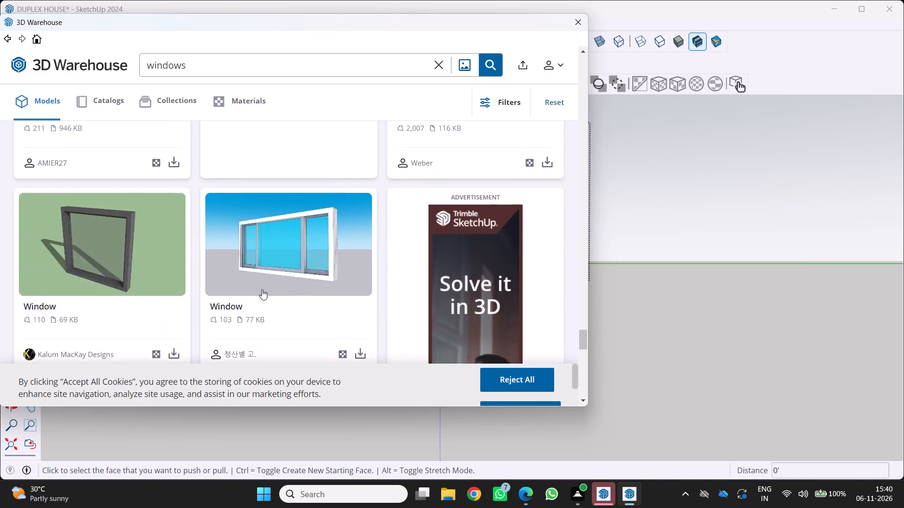
{"action": "scroll", "coordinate": [262, 289], "scroll_direction": "up", "scroll_amount": 14}
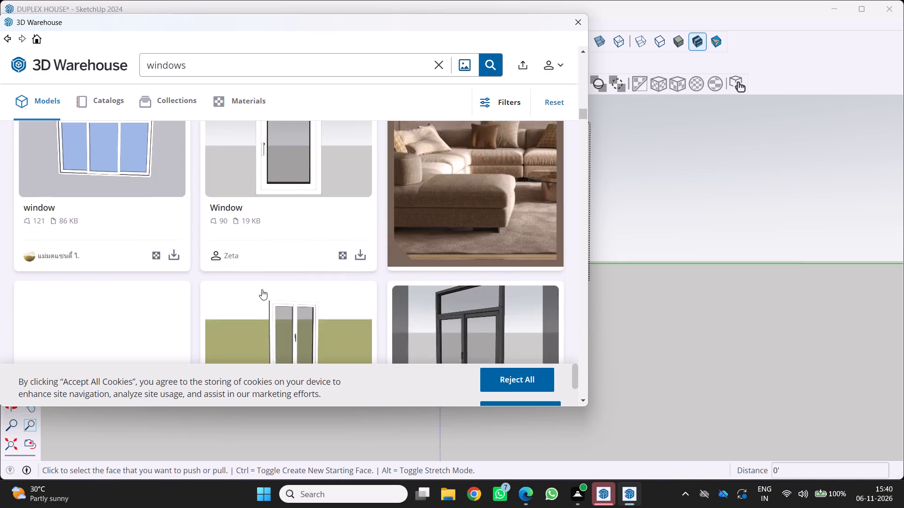
{"action": "scroll", "coordinate": [262, 289], "scroll_direction": "up", "scroll_amount": 11}
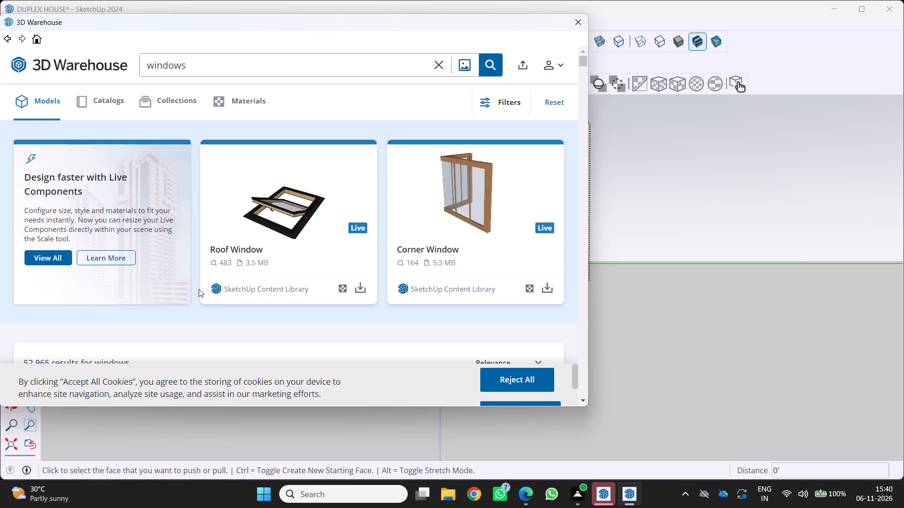
Browse the 3D Warehouse results for windows, comparing frame styles that could suit the house's openings.
{"action": "scroll", "coordinate": [198, 289], "scroll_direction": "down", "scroll_amount": 5}
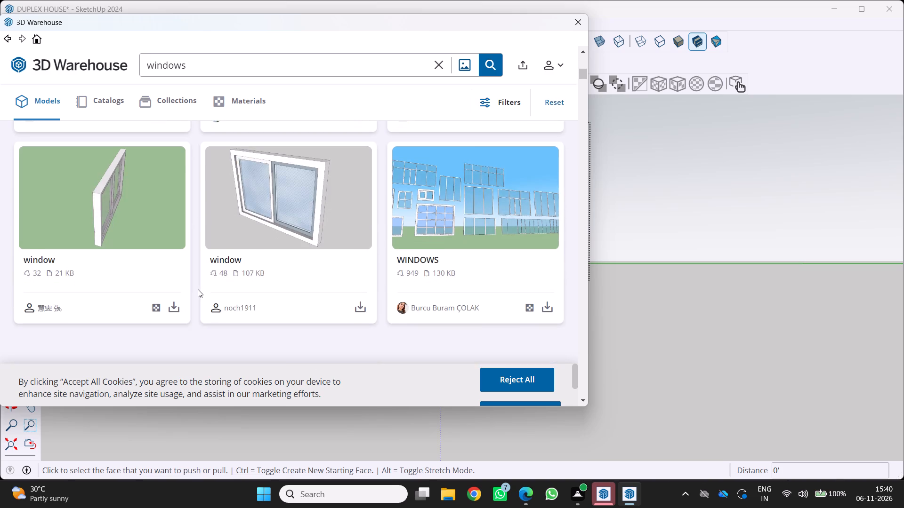
{"action": "scroll", "coordinate": [198, 289], "scroll_direction": "down", "scroll_amount": 4}
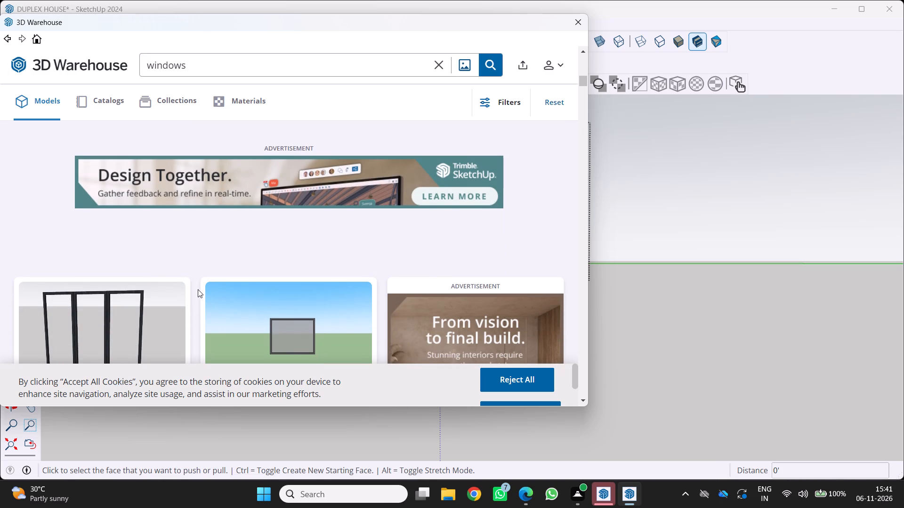
{"action": "scroll", "coordinate": [198, 289], "scroll_direction": "down", "scroll_amount": 3}
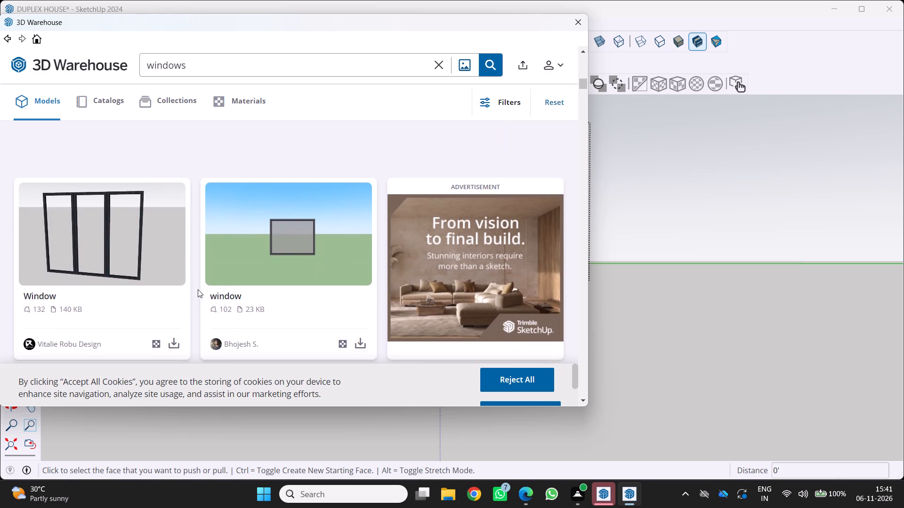
{"action": "scroll", "coordinate": [198, 289], "scroll_direction": "down", "scroll_amount": 4}
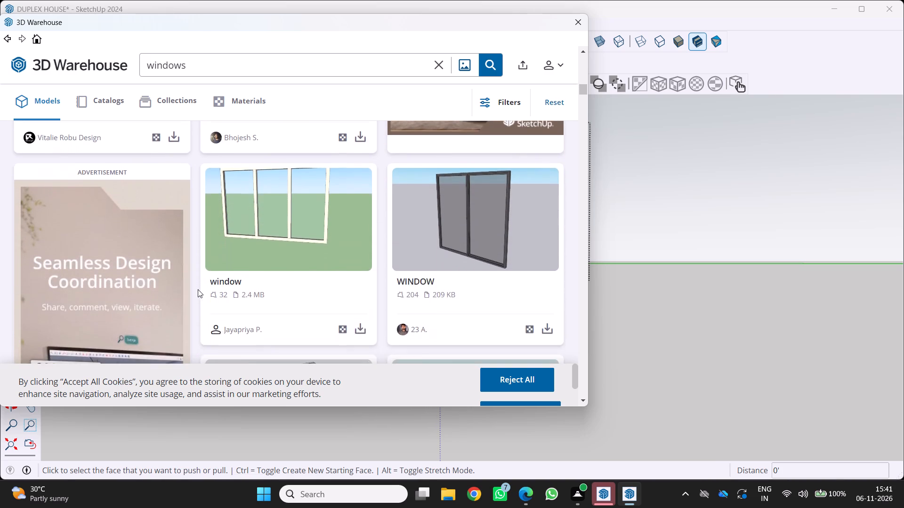
{"action": "scroll", "coordinate": [198, 289], "scroll_direction": "down", "scroll_amount": 4}
{"action": "scroll", "coordinate": [197, 289], "scroll_direction": "up", "scroll_amount": 2}
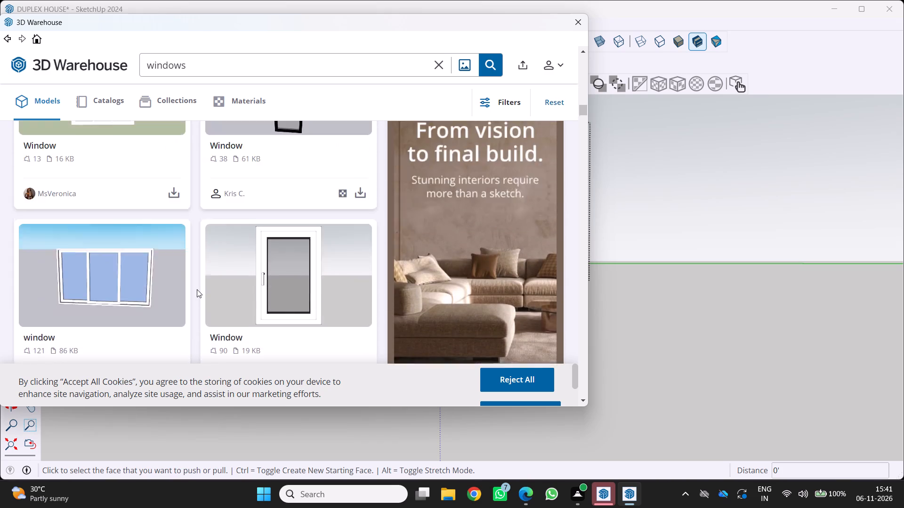
{"action": "scroll", "coordinate": [197, 289], "scroll_direction": "up", "scroll_amount": 10}
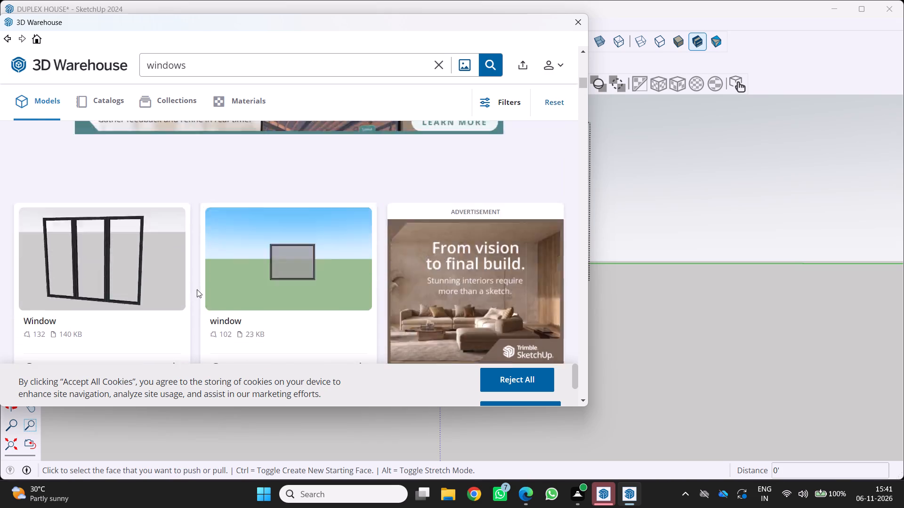
{"action": "scroll", "coordinate": [197, 289], "scroll_direction": "up", "scroll_amount": 3}
{"action": "scroll", "coordinate": [197, 289], "scroll_direction": "down", "scroll_amount": 4}
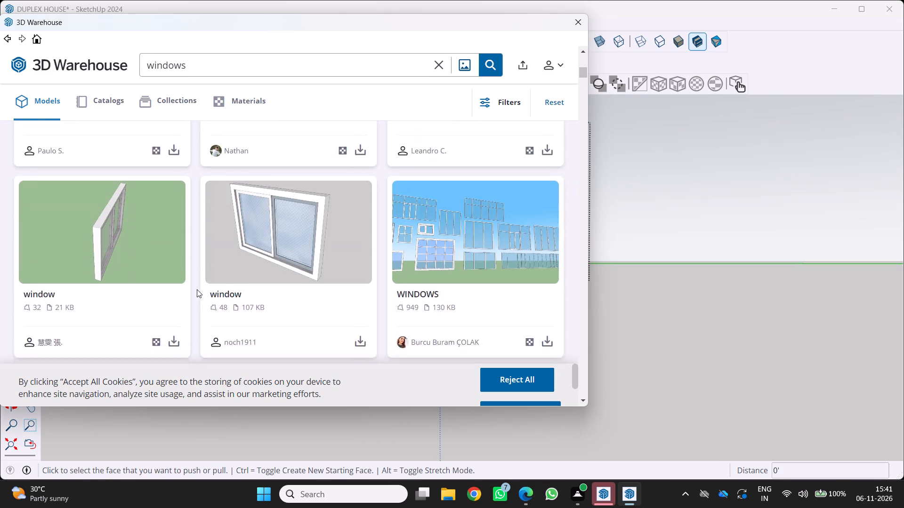
{"action": "scroll", "coordinate": [197, 289], "scroll_direction": "down", "scroll_amount": 5}
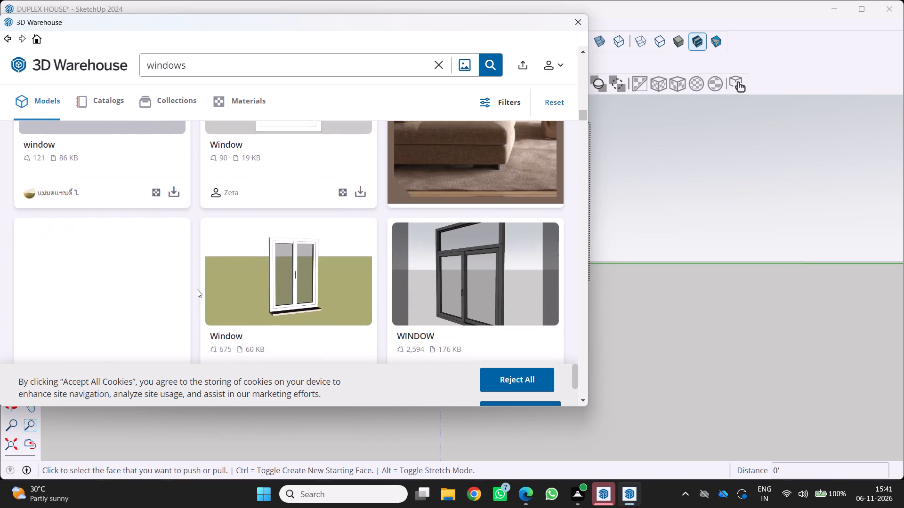
{"action": "scroll", "coordinate": [197, 289], "scroll_direction": "down", "scroll_amount": 5}
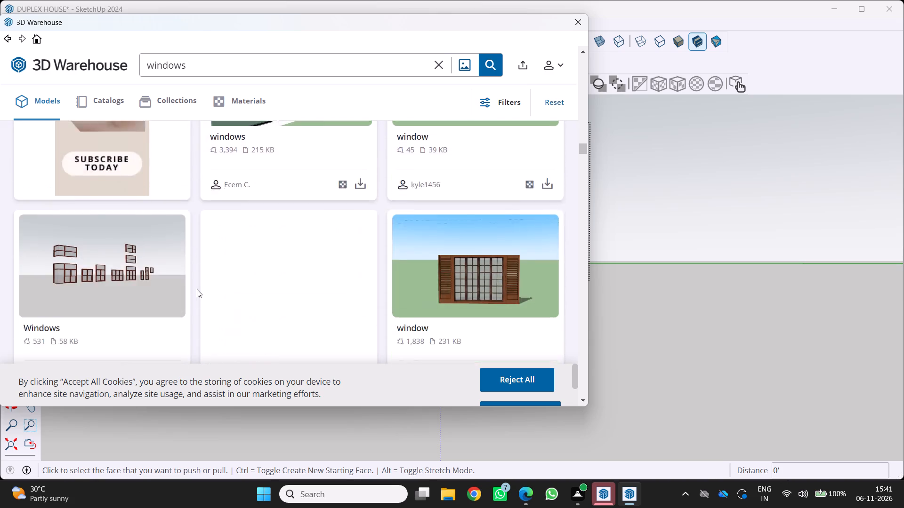
{"action": "scroll", "coordinate": [197, 289], "scroll_direction": "down", "scroll_amount": 1}
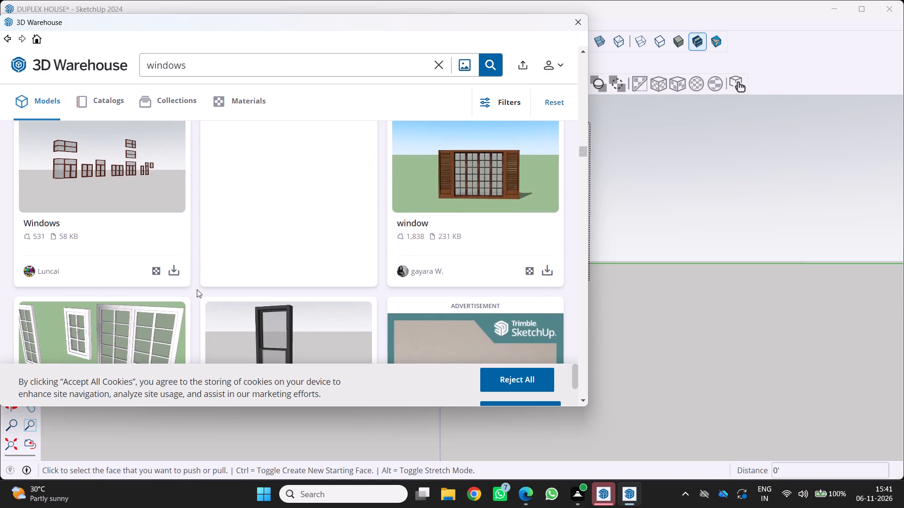
{"action": "scroll", "coordinate": [197, 289], "scroll_direction": "down", "scroll_amount": 3}
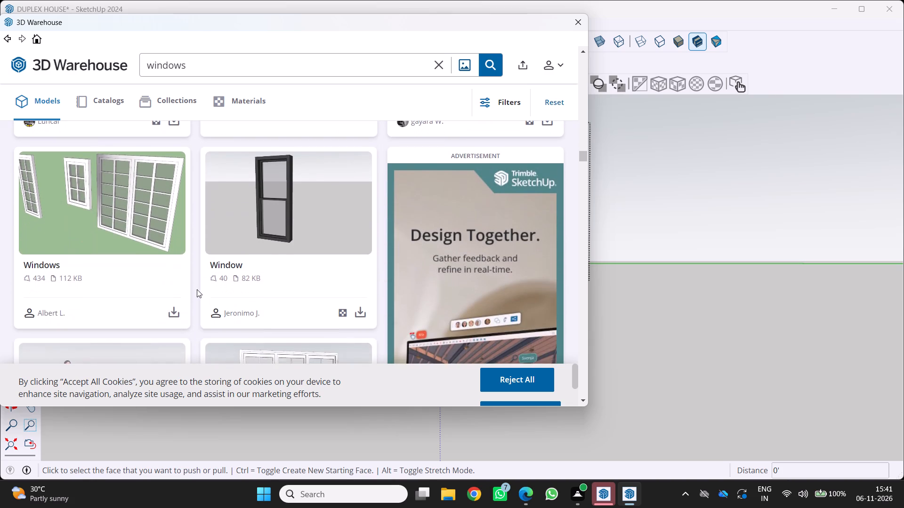
{"action": "scroll", "coordinate": [197, 289], "scroll_direction": "down", "scroll_amount": 5}
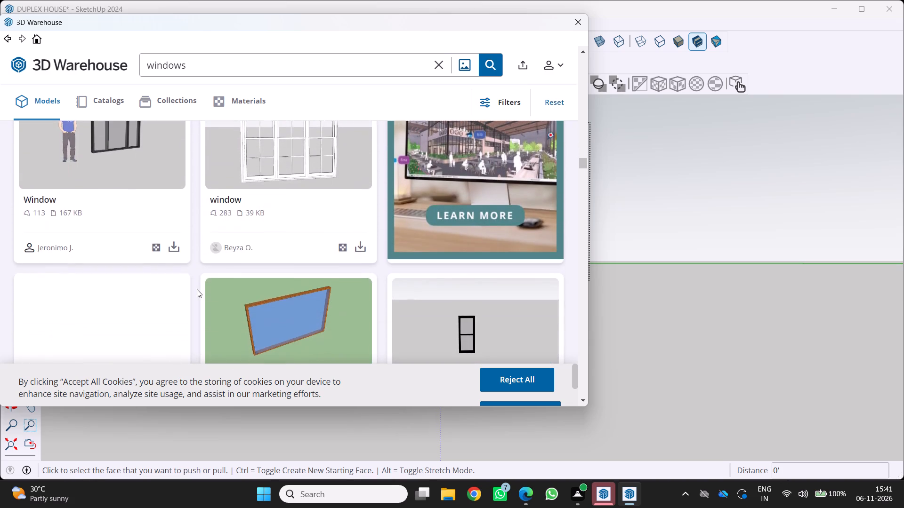
{"action": "scroll", "coordinate": [197, 289], "scroll_direction": "down", "scroll_amount": 8}
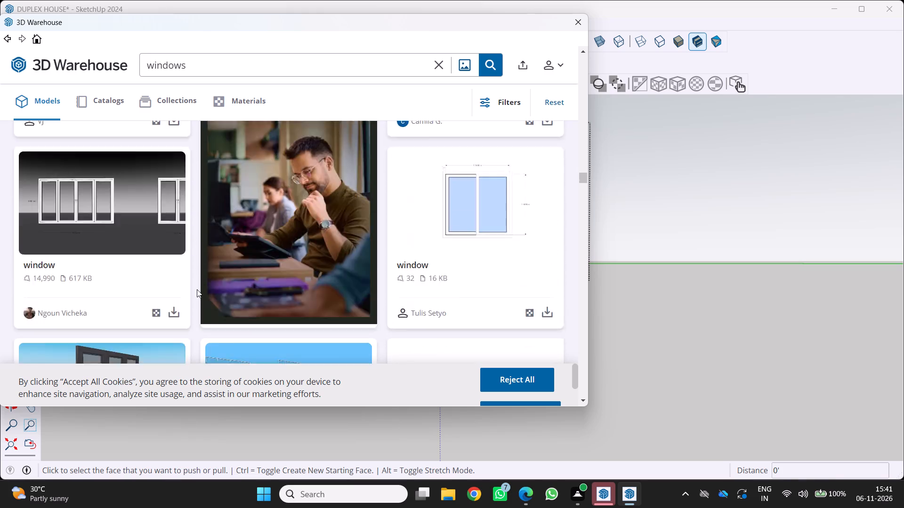
{"action": "scroll", "coordinate": [197, 289], "scroll_direction": "down", "scroll_amount": 1}
{"action": "scroll", "coordinate": [197, 289], "scroll_direction": "up", "scroll_amount": 2}
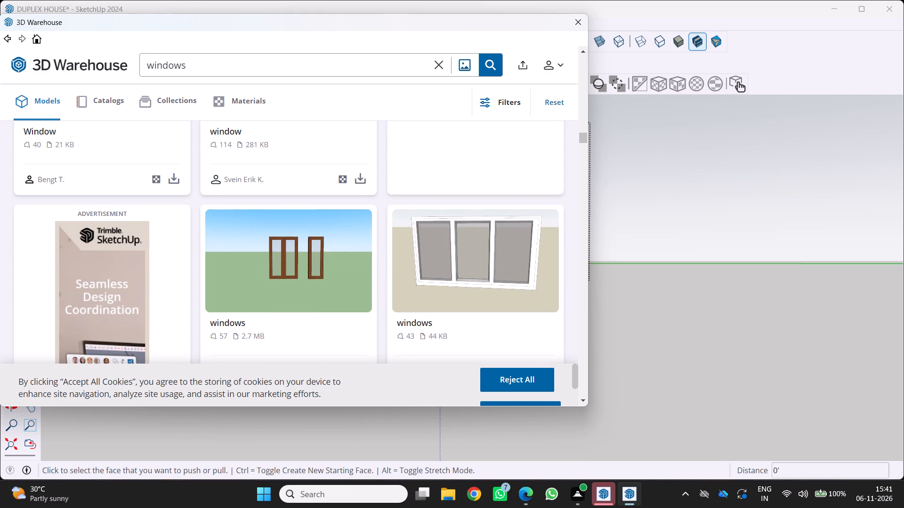
Refine the 3D Warehouse model search to "black windows".
{"action": "left_click", "coordinate": [207, 59]}
{"action": "left_click", "coordinate": [144, 63]}
{"action": "key", "text": "b"}
{"action": "type", "text": "lack"}
{"action": "key", "text": "space"}
{"action": "left_click", "coordinate": [491, 60]}
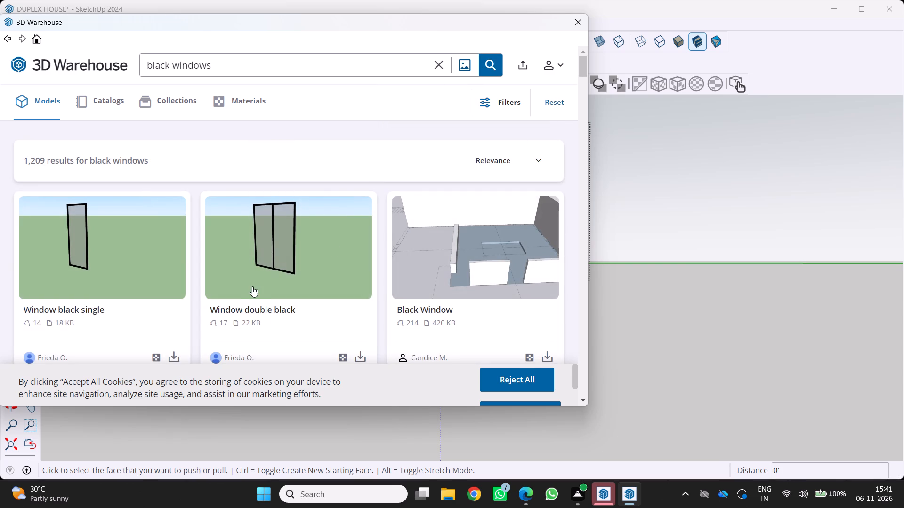
Find the "window 130x130 black" model in the results and load it directly into the house model.
{"action": "scroll", "coordinate": [250, 288], "scroll_direction": "down", "scroll_amount": 10}
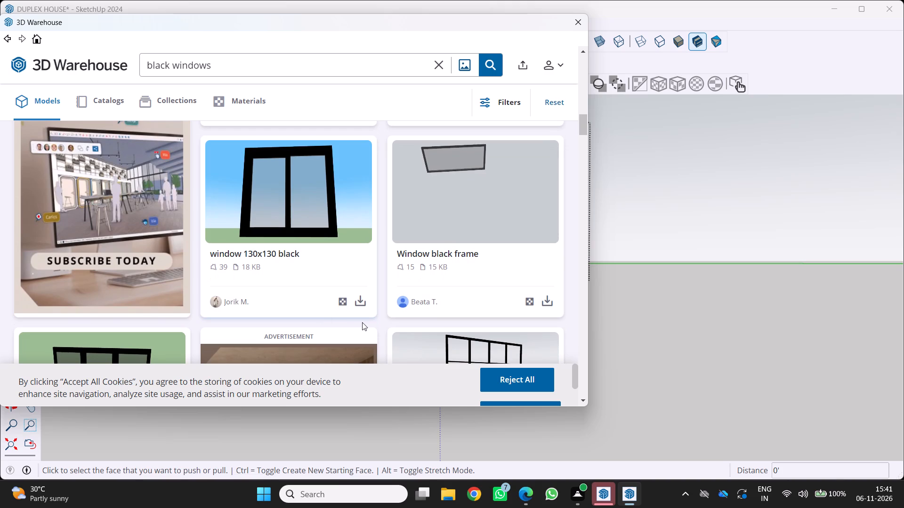
{"action": "left_click", "coordinate": [358, 297]}
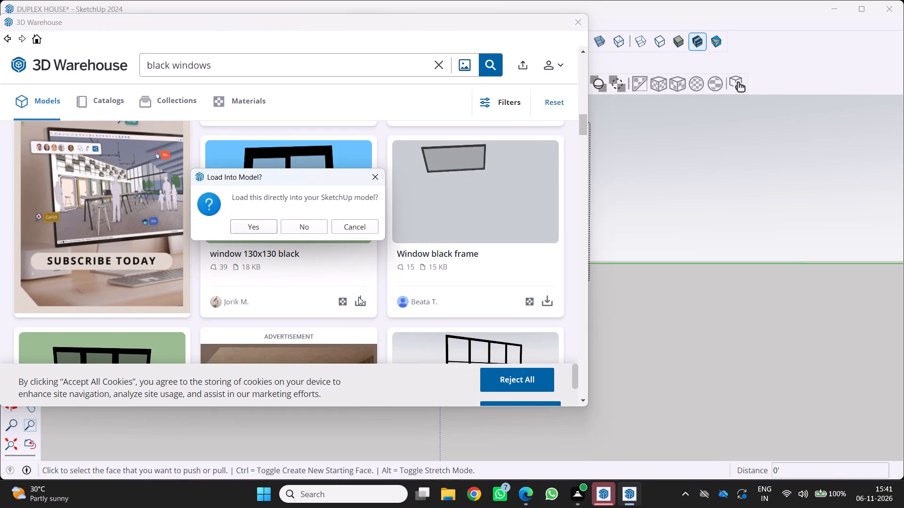
{"action": "left_click", "coordinate": [257, 224]}
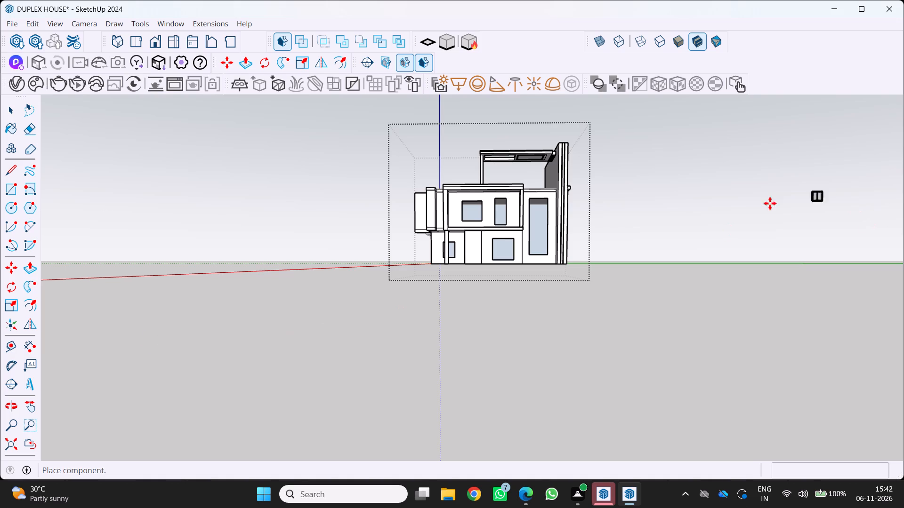
Place the black two-pane window at the lower-left corner of the front wall's tall double-height opening.
{"action": "scroll", "coordinate": [282, 228], "scroll_direction": "up", "scroll_amount": 1}
{"action": "middle_click_drag", "start_coordinate": [376, 242], "coordinate": [387, 318]}
{"action": "scroll", "coordinate": [501, 360], "scroll_direction": "up", "scroll_amount": 2}
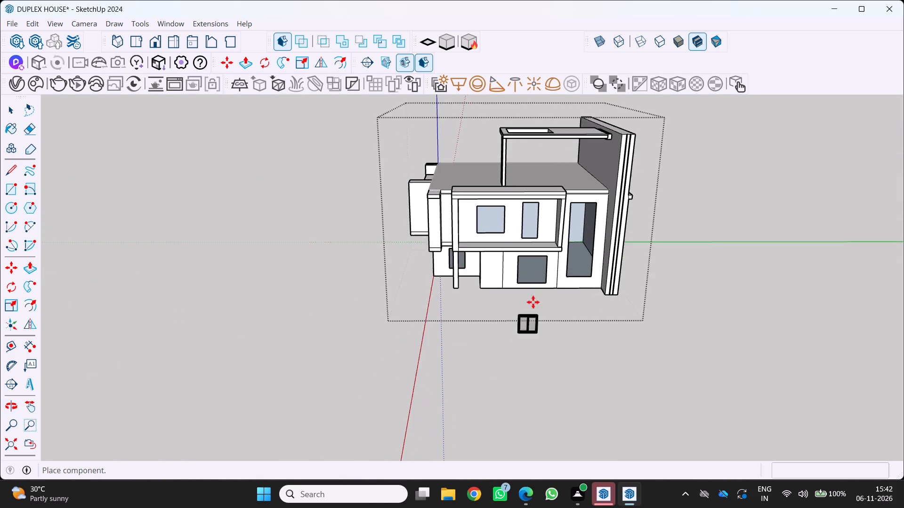
{"action": "scroll", "coordinate": [533, 302], "scroll_direction": "up", "scroll_amount": 7}
{"action": "scroll", "coordinate": [594, 278], "scroll_direction": "up", "scroll_amount": 5}
{"action": "middle_click_drag", "start_coordinate": [579, 260], "coordinate": [570, 254]}
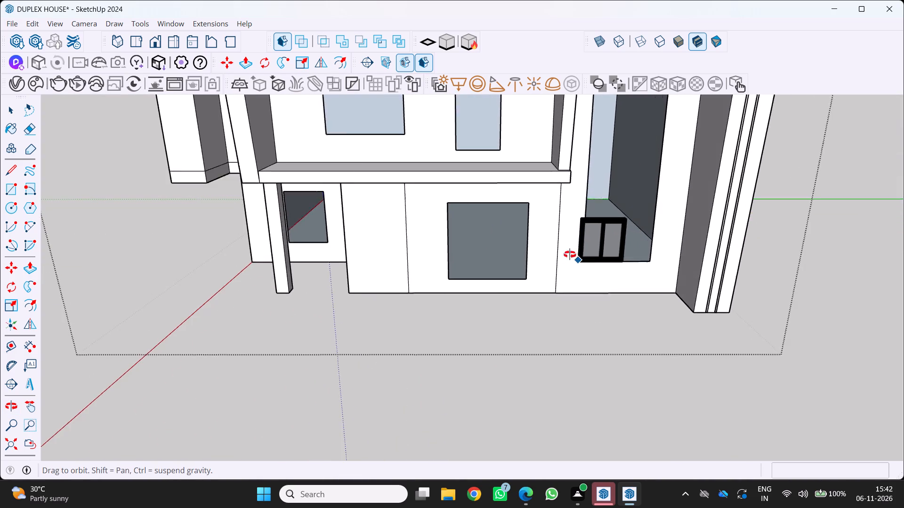
{"action": "middle_click_drag", "start_coordinate": [570, 254], "coordinate": [541, 256]}
{"action": "scroll", "coordinate": [548, 252], "scroll_direction": "up", "scroll_amount": 10}
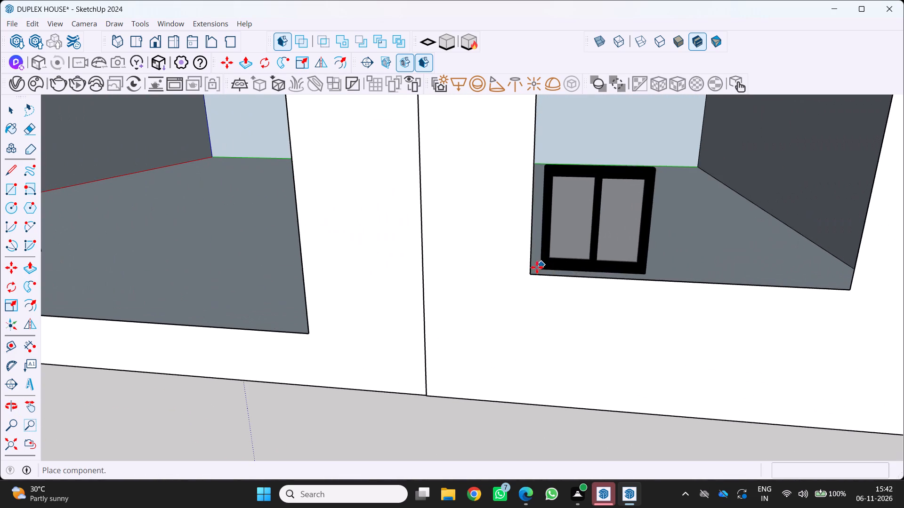
{"action": "scroll", "coordinate": [533, 270], "scroll_direction": "up", "scroll_amount": 3}
{"action": "middle_click_drag", "start_coordinate": [530, 269], "coordinate": [579, 251]}
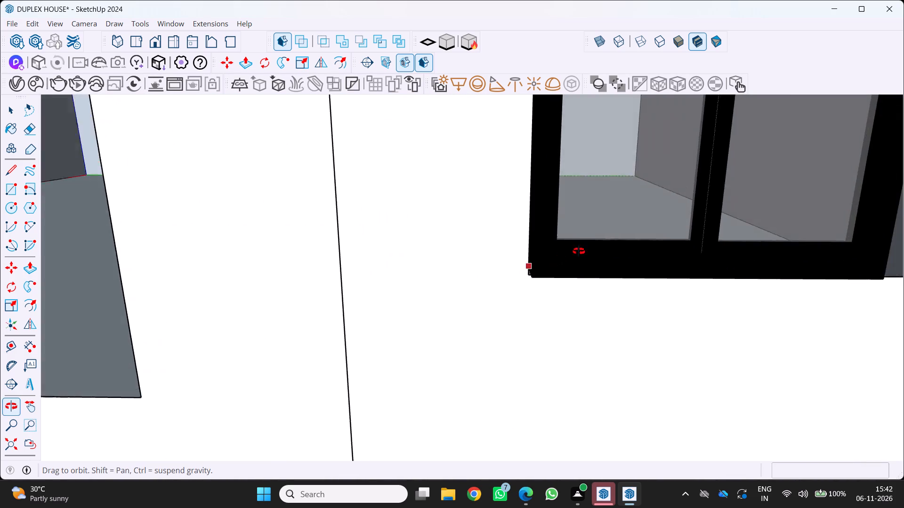
{"action": "middle_click_drag", "start_coordinate": [579, 251], "coordinate": [609, 238]}
{"action": "middle_click", "coordinate": [609, 238]}
{"action": "scroll", "coordinate": [537, 260], "scroll_direction": "up", "scroll_amount": 3}
{"action": "scroll", "coordinate": [515, 266], "scroll_direction": "down", "scroll_amount": 5}
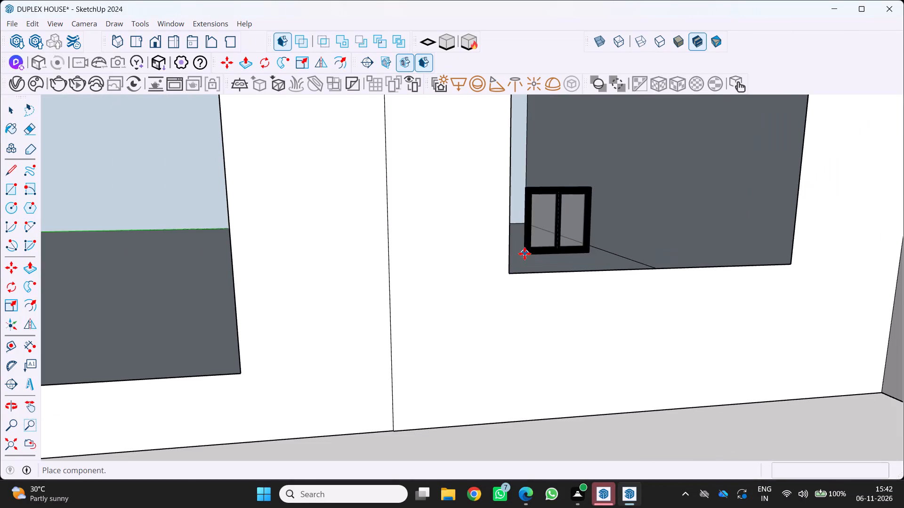
{"action": "scroll", "coordinate": [515, 269], "scroll_direction": "up", "scroll_amount": 2}
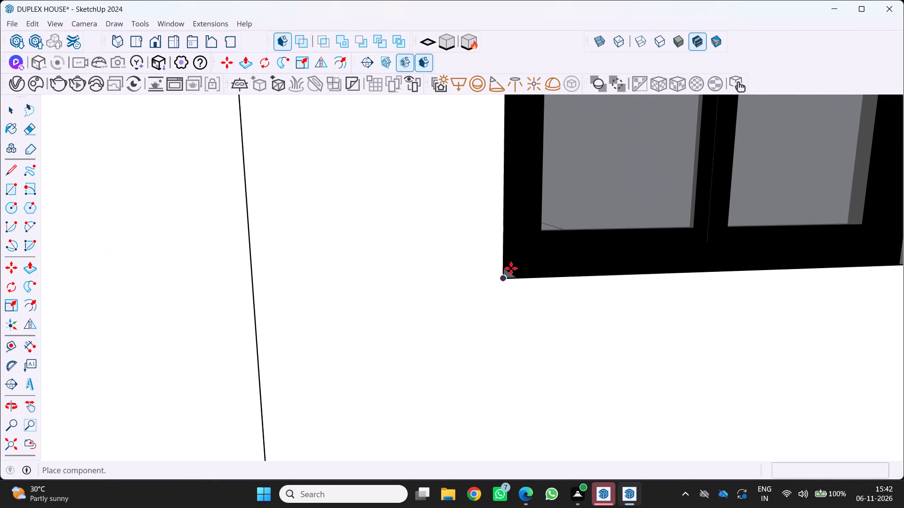
{"action": "scroll", "coordinate": [505, 269], "scroll_direction": "up", "scroll_amount": 3}
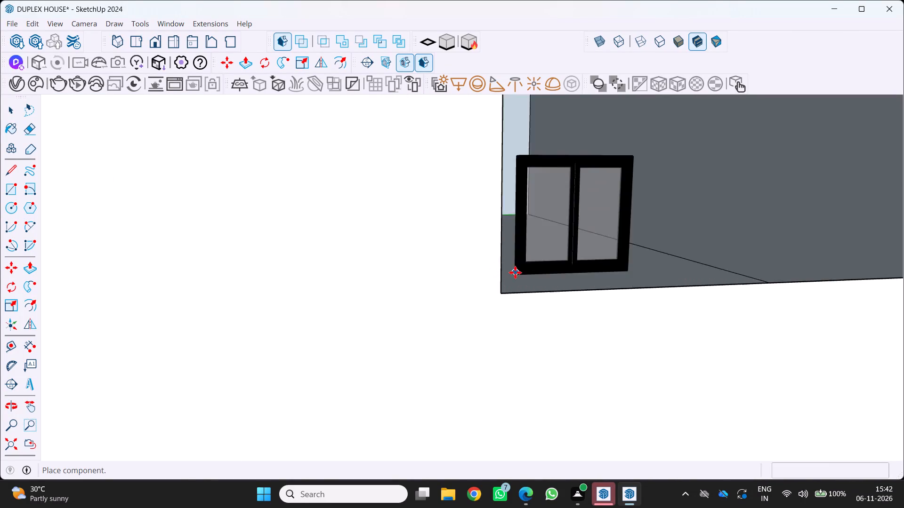
{"action": "left_click", "coordinate": [500, 273]}
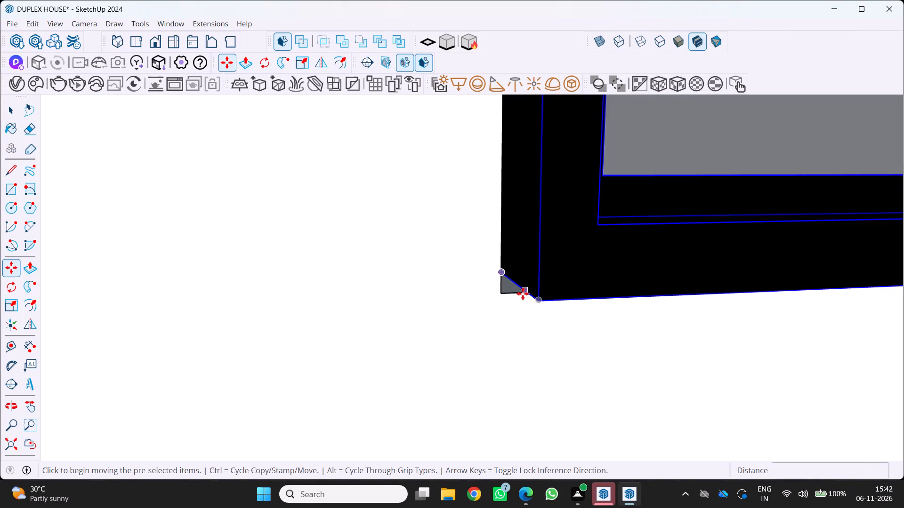
Move the black window by its front bottom-left corner onto the matching corner of the tall opening.
{"action": "key", "text": "m"}
{"action": "left_click", "coordinate": [537, 297]}
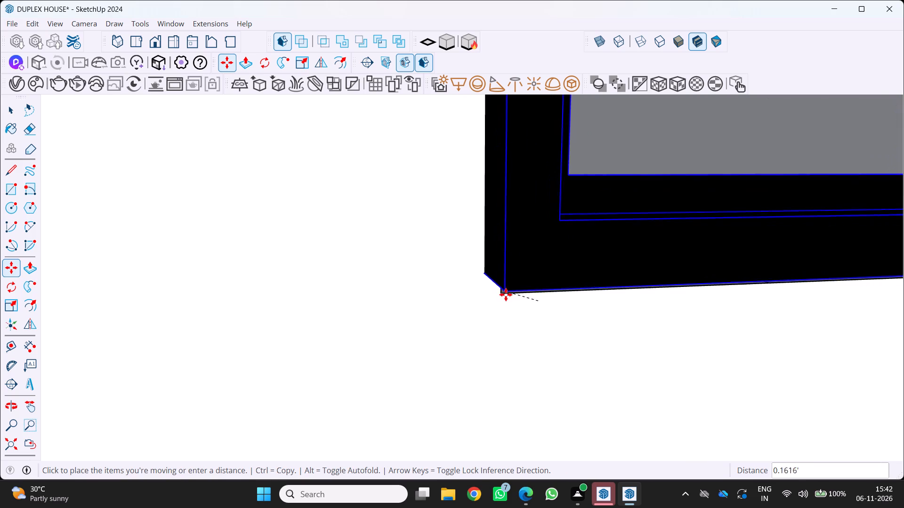
{"action": "scroll", "coordinate": [510, 296], "scroll_direction": "up", "scroll_amount": 3}
{"action": "left_click", "coordinate": [496, 292]}
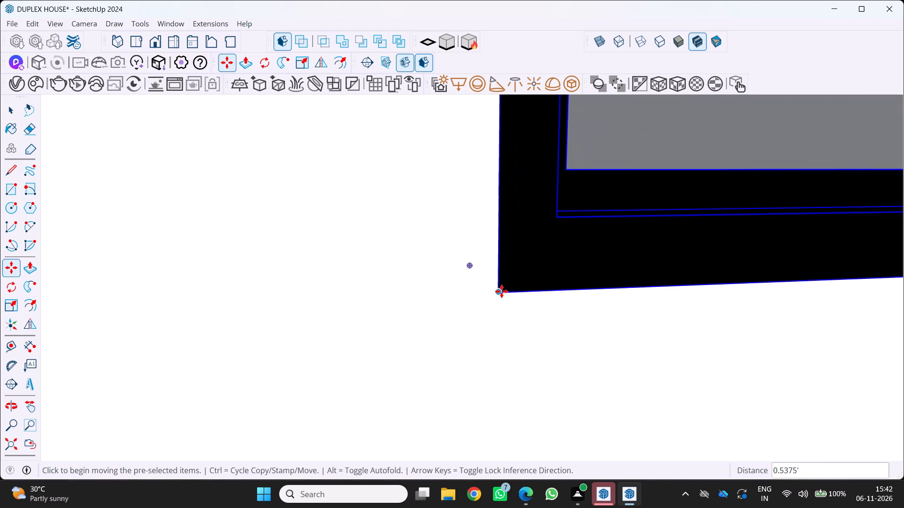
Scale the black window's width by about 1.52 so it spans the tall double-height opening.
{"action": "scroll", "coordinate": [498, 292], "scroll_direction": "down", "scroll_amount": 20}
{"action": "scroll", "coordinate": [498, 292], "scroll_direction": "down", "scroll_amount": 3}
{"action": "middle_click_drag", "start_coordinate": [466, 294], "coordinate": [409, 325]}
{"action": "scroll", "coordinate": [423, 322], "scroll_direction": "down", "scroll_amount": 6}
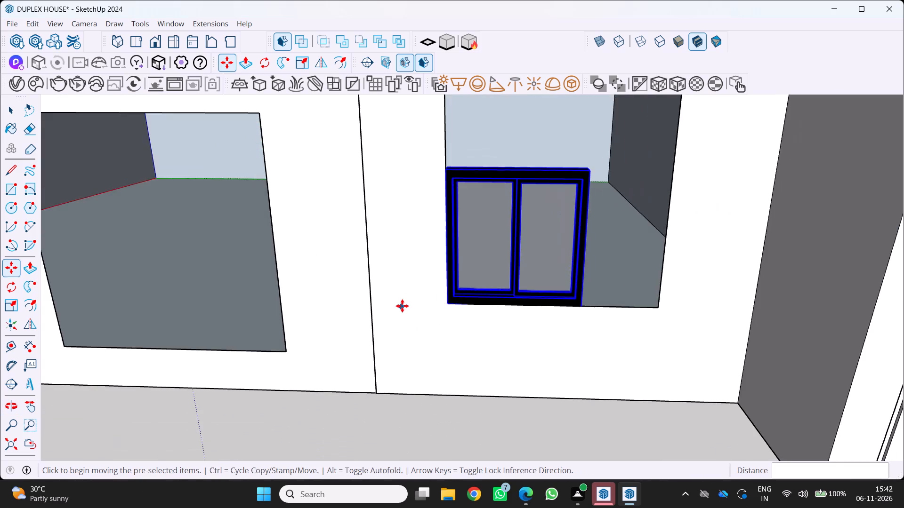
{"action": "scroll", "coordinate": [402, 306], "scroll_direction": "down", "scroll_amount": 2}
{"action": "key", "text": "s"}
{"action": "scroll", "coordinate": [497, 273], "scroll_direction": "up", "scroll_amount": 2}
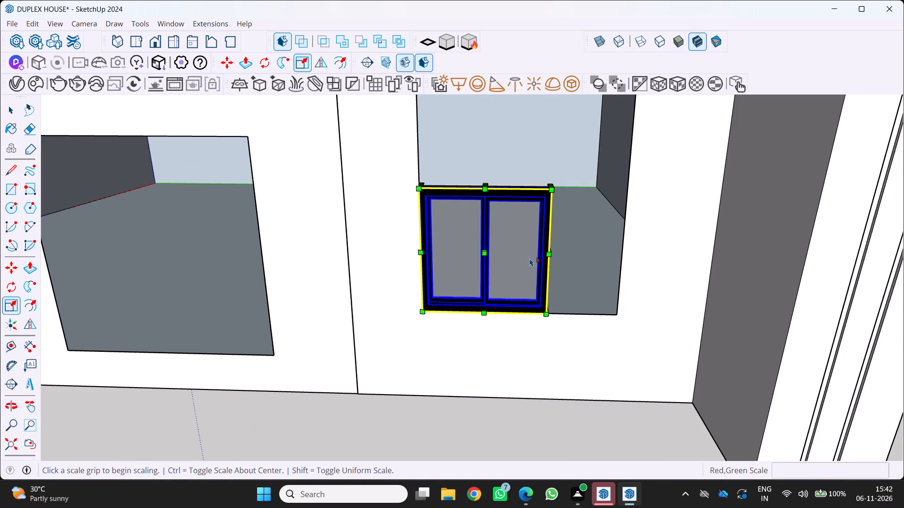
{"action": "scroll", "coordinate": [529, 260], "scroll_direction": "up", "scroll_amount": 2}
{"action": "left_click_drag", "start_coordinate": [557, 255], "coordinate": [646, 254]}
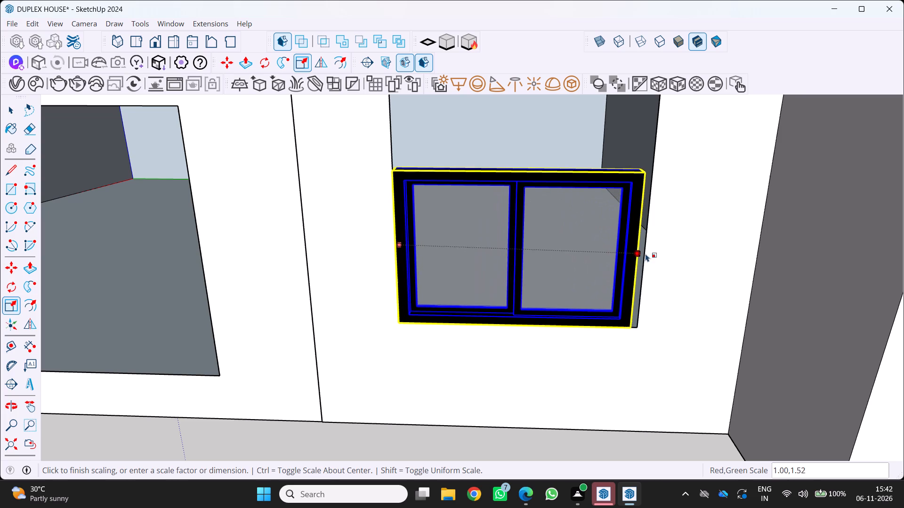
{"action": "left_click_drag", "start_coordinate": [646, 254], "coordinate": [645, 252]}
{"action": "scroll", "coordinate": [552, 254], "scroll_direction": "down", "scroll_amount": 15}
{"action": "scroll", "coordinate": [519, 234], "scroll_direction": "up", "scroll_amount": 3}
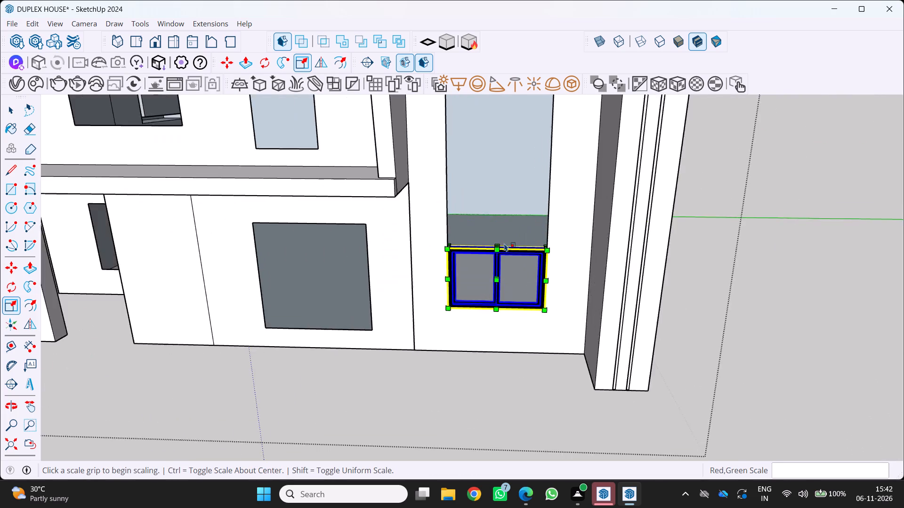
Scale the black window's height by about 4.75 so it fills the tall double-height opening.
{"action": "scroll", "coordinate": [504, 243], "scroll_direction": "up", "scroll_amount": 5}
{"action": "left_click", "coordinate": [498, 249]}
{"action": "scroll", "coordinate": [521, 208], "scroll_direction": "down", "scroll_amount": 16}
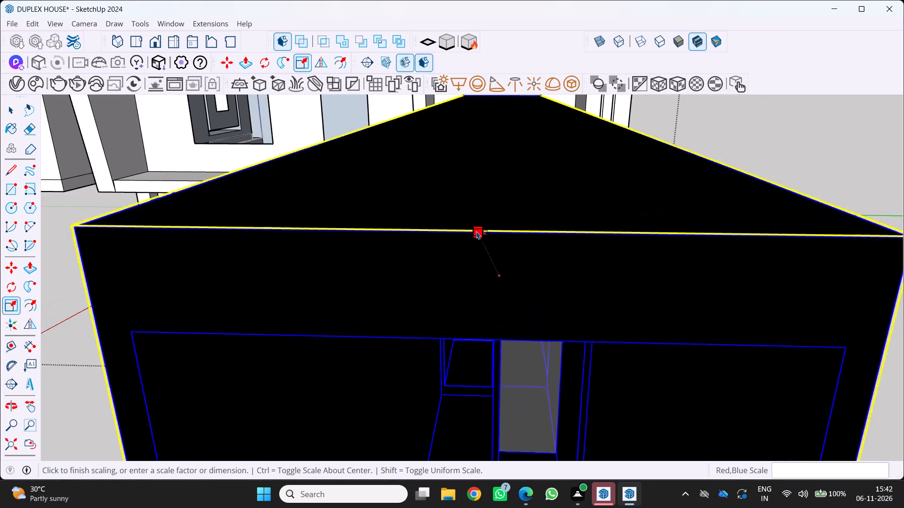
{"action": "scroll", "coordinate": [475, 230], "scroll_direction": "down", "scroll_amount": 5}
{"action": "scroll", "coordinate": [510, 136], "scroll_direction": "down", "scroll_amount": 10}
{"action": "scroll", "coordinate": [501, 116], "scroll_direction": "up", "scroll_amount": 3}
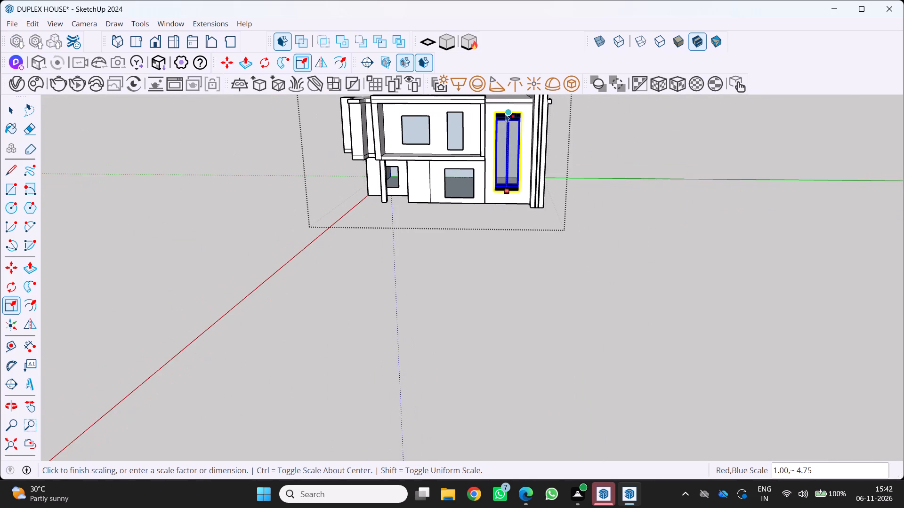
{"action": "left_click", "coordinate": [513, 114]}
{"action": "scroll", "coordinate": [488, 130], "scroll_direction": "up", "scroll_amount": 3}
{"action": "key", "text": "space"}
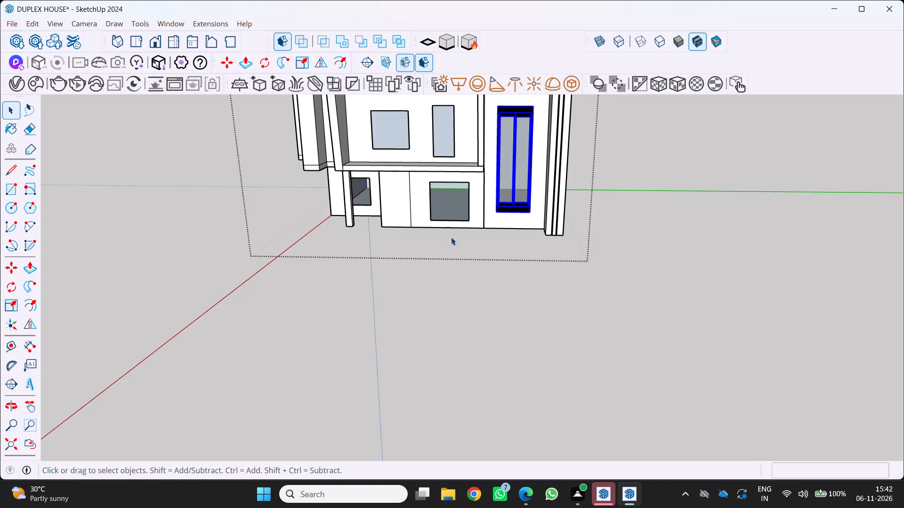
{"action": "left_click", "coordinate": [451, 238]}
Examine the stretched black window in the tall opening from above, from the side and from the front.
{"action": "scroll", "coordinate": [496, 203], "scroll_direction": "up", "scroll_amount": 3}
{"action": "middle_click", "coordinate": [506, 176]}
{"action": "middle_click_drag", "start_coordinate": [509, 177], "coordinate": [515, 248]}
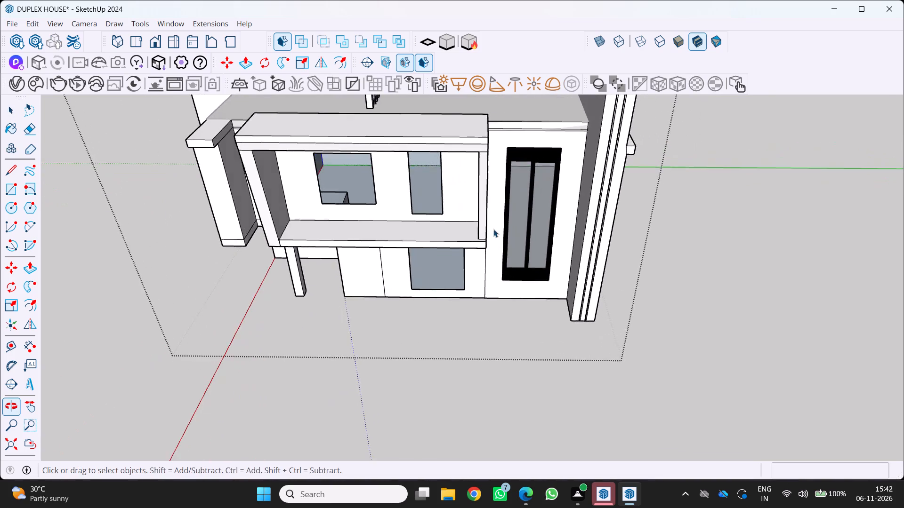
{"action": "scroll", "coordinate": [491, 229], "scroll_direction": "down", "scroll_amount": 5}
{"action": "scroll", "coordinate": [503, 219], "scroll_direction": "up", "scroll_amount": 3}
{"action": "middle_click", "coordinate": [507, 211]}
{"action": "middle_click_drag", "start_coordinate": [509, 206], "coordinate": [522, 155]}
{"action": "scroll", "coordinate": [522, 155], "scroll_direction": "down", "scroll_amount": 4}
{"action": "middle_click_drag", "start_coordinate": [505, 164], "coordinate": [435, 128]}
{"action": "middle_click", "coordinate": [434, 129]}
{"action": "scroll", "coordinate": [432, 132], "scroll_direction": "down", "scroll_amount": 1}
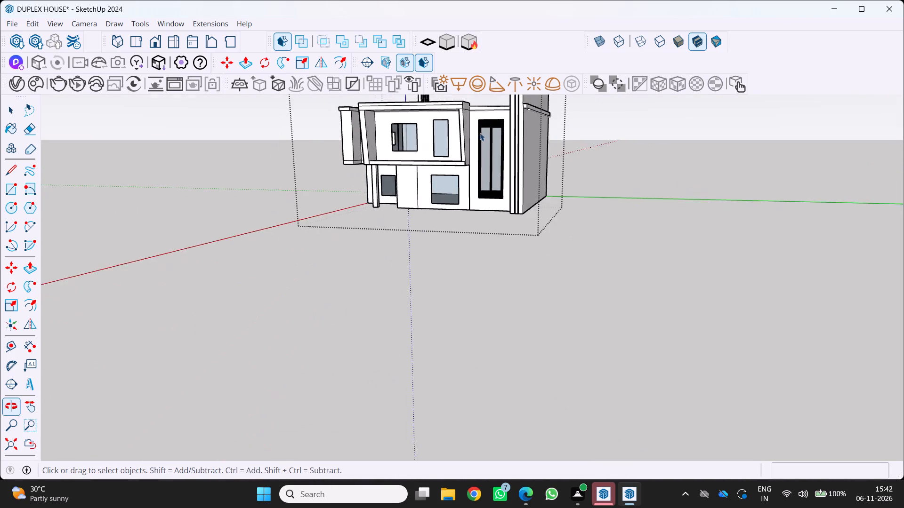
{"action": "scroll", "coordinate": [481, 129], "scroll_direction": "up", "scroll_amount": 9}
{"action": "middle_click_drag", "start_coordinate": [492, 119], "coordinate": [542, 119]}
{"action": "scroll", "coordinate": [542, 119], "scroll_direction": "up", "scroll_amount": 1}
{"action": "scroll", "coordinate": [528, 129], "scroll_direction": "down", "scroll_amount": 6}
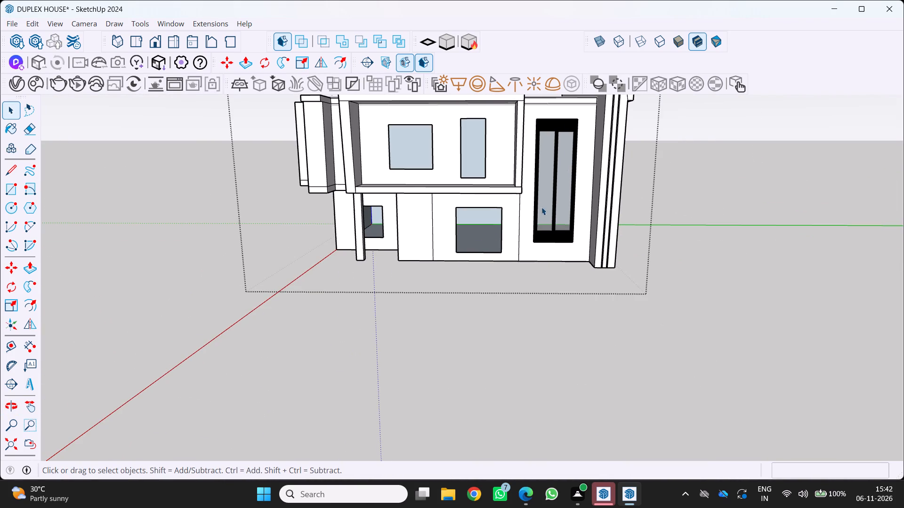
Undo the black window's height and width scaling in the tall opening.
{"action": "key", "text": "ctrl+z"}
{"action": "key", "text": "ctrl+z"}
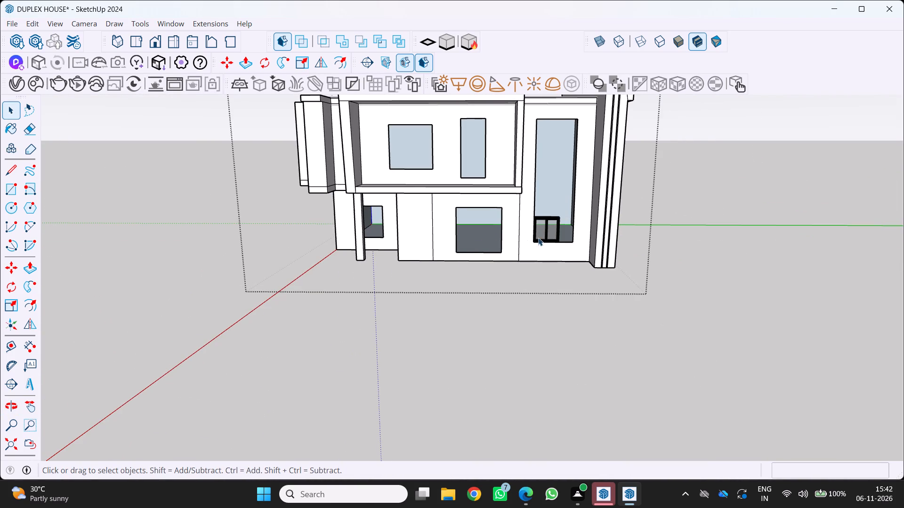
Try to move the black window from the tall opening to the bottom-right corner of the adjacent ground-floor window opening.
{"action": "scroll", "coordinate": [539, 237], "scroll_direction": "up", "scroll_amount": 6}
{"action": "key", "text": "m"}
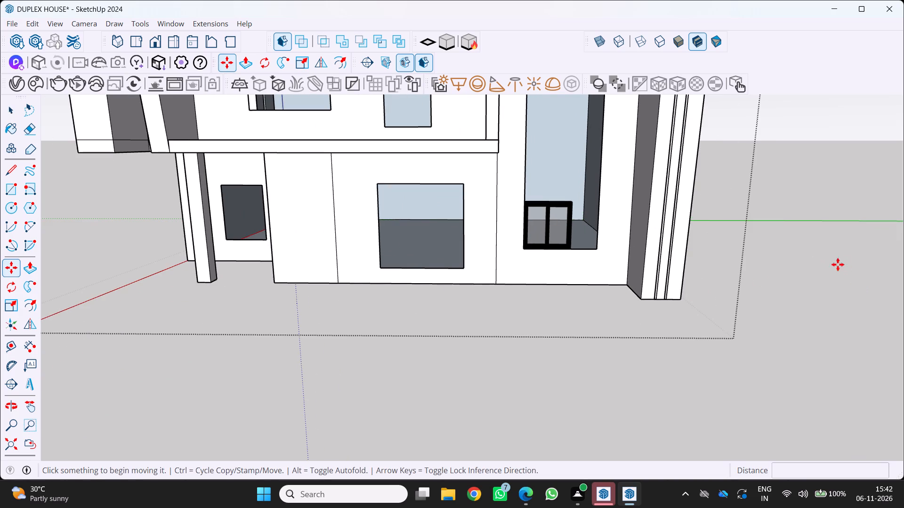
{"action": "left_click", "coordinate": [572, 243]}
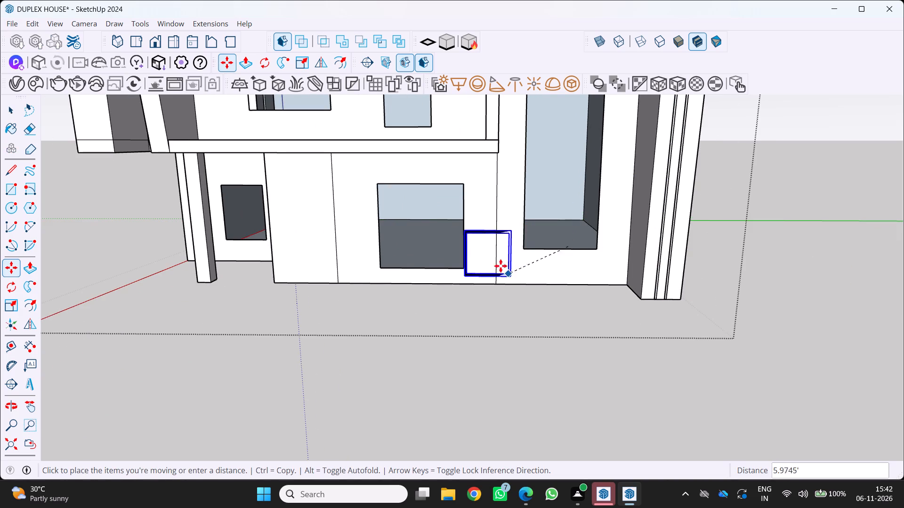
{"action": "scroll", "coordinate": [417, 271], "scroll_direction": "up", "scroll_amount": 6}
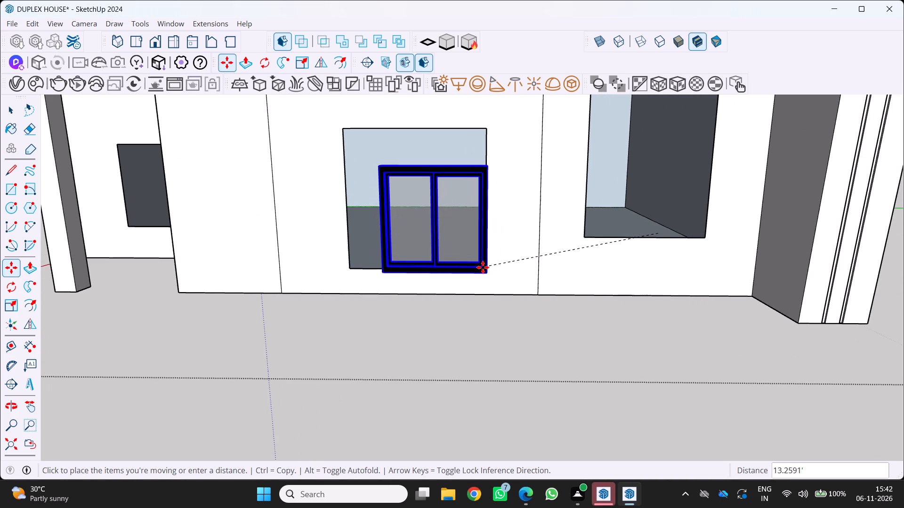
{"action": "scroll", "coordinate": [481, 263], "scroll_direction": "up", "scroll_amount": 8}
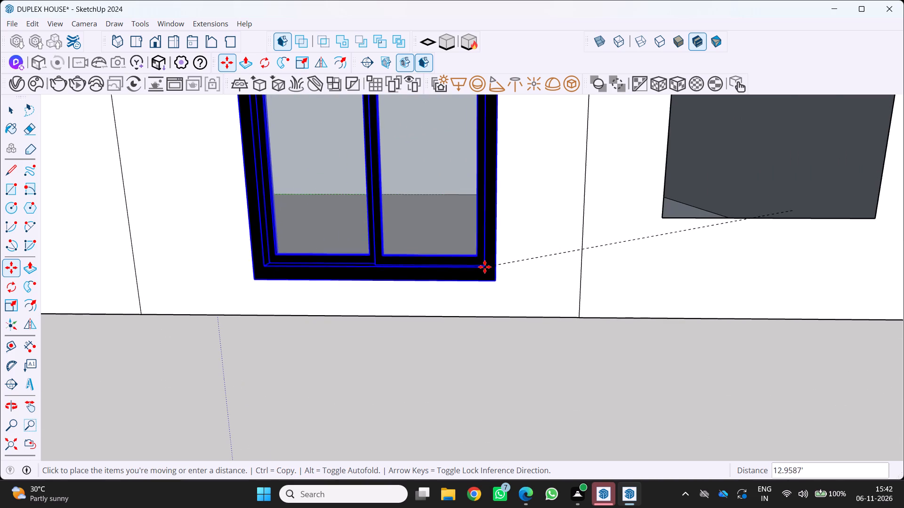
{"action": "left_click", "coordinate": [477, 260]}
Check from several angles and from above how the moved black window sits relative to the front wall.
{"action": "scroll", "coordinate": [486, 277], "scroll_direction": "up", "scroll_amount": 4}
{"action": "middle_click_drag", "start_coordinate": [482, 270], "coordinate": [519, 294]}
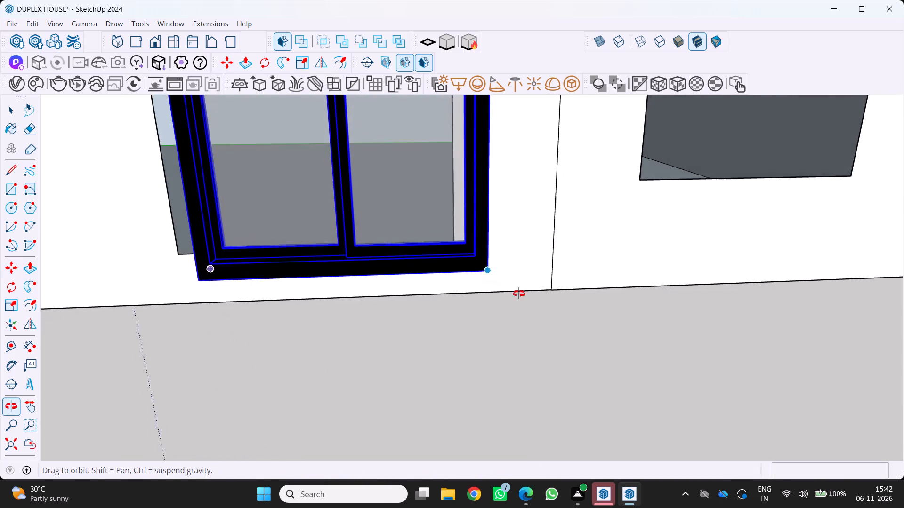
{"action": "middle_click_drag", "start_coordinate": [519, 294], "coordinate": [521, 293]}
{"action": "middle_click_drag", "start_coordinate": [519, 290], "coordinate": [509, 284]}
{"action": "scroll", "coordinate": [506, 281], "scroll_direction": "up", "scroll_amount": 2}
{"action": "middle_click_drag", "start_coordinate": [473, 266], "coordinate": [404, 287]}
{"action": "middle_click", "coordinate": [404, 285]}
{"action": "scroll", "coordinate": [450, 211], "scroll_direction": "down", "scroll_amount": 12}
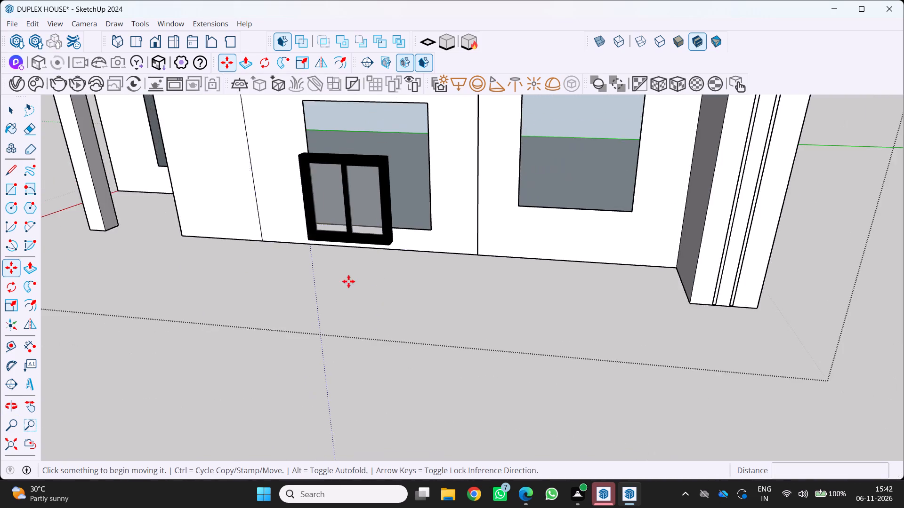
{"action": "middle_click_drag", "start_coordinate": [344, 280], "coordinate": [340, 354]}
{"action": "scroll", "coordinate": [340, 354], "scroll_direction": "down", "scroll_amount": 16}
{"action": "middle_click", "coordinate": [340, 354]}
{"action": "middle_click_drag", "start_coordinate": [340, 351], "coordinate": [340, 346]}
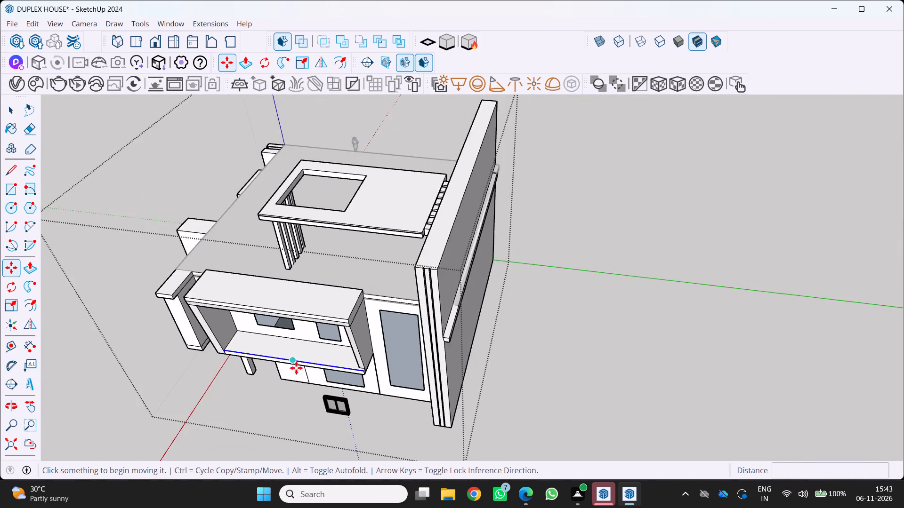
Move the black window by its bottom-right corner onto the bottom-right corner endpoint of the ground-floor window opening.
{"action": "middle_click_drag", "start_coordinate": [296, 368], "coordinate": [308, 333]}
{"action": "middle_click_drag", "start_coordinate": [309, 331], "coordinate": [338, 295]}
{"action": "scroll", "coordinate": [314, 325], "scroll_direction": "up", "scroll_amount": 1}
{"action": "middle_click_drag", "start_coordinate": [339, 293], "coordinate": [348, 286]}
{"action": "middle_click", "coordinate": [348, 285]}
{"action": "scroll", "coordinate": [367, 365], "scroll_direction": "up", "scroll_amount": 13}
{"action": "middle_click_drag", "start_coordinate": [367, 361], "coordinate": [346, 335]}
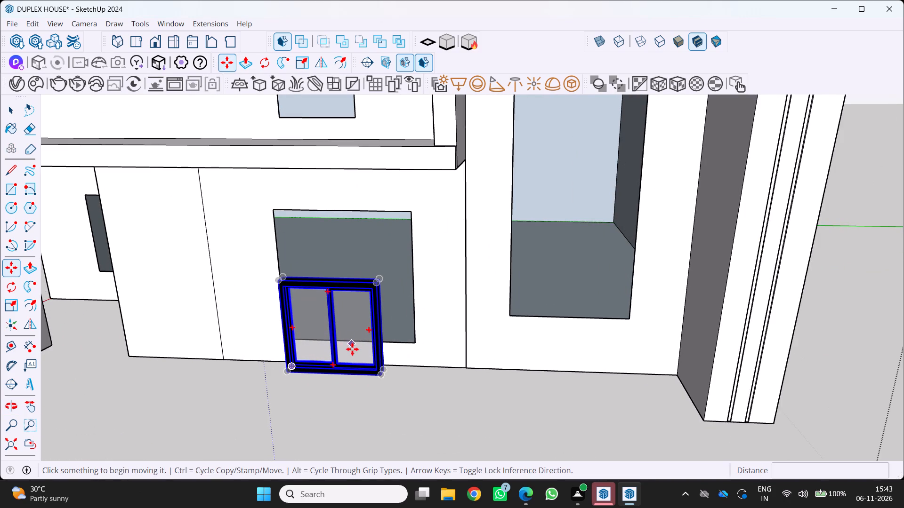
{"action": "key", "text": "m"}
{"action": "scroll", "coordinate": [363, 349], "scroll_direction": "up", "scroll_amount": 6}
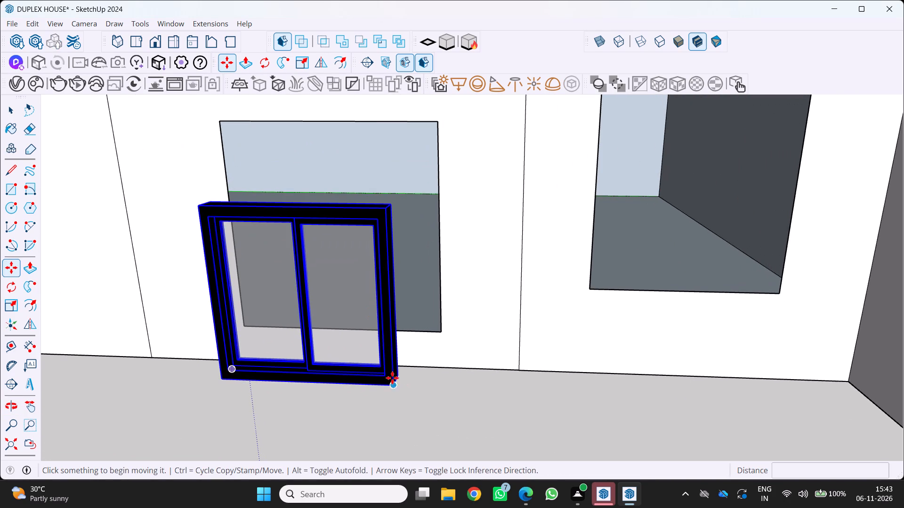
{"action": "left_click", "coordinate": [391, 384]}
{"action": "scroll", "coordinate": [417, 342], "scroll_direction": "up", "scroll_amount": 6}
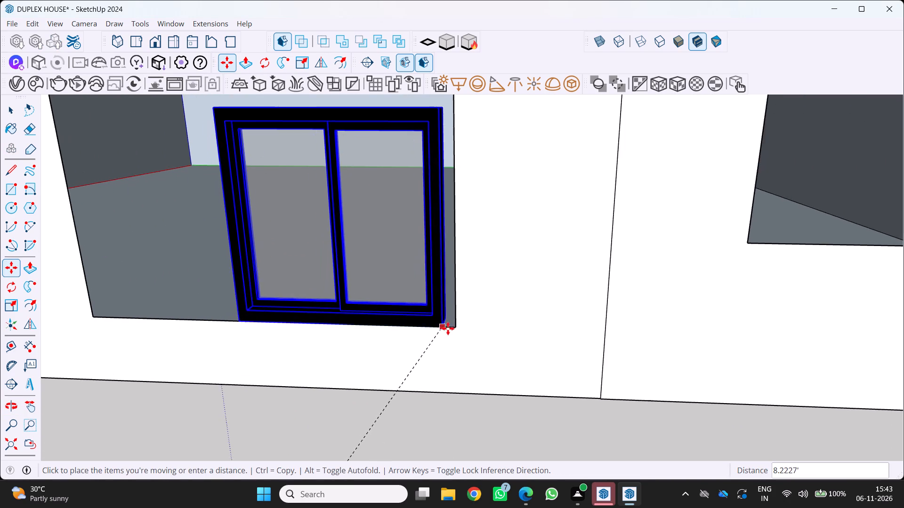
{"action": "scroll", "coordinate": [449, 327], "scroll_direction": "up", "scroll_amount": 3}
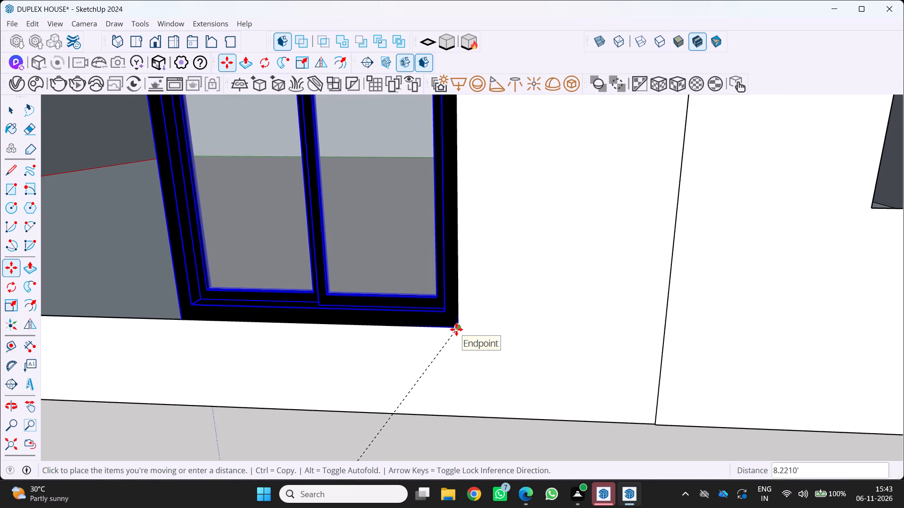
{"action": "left_click", "coordinate": [456, 329]}
Scale the black window's width by about 1.82 and depth by about 1.28 so it spans the ground-floor opening.
{"action": "scroll", "coordinate": [450, 341], "scroll_direction": "down", "scroll_amount": 11}
{"action": "middle_click_drag", "start_coordinate": [419, 339], "coordinate": [463, 349]}
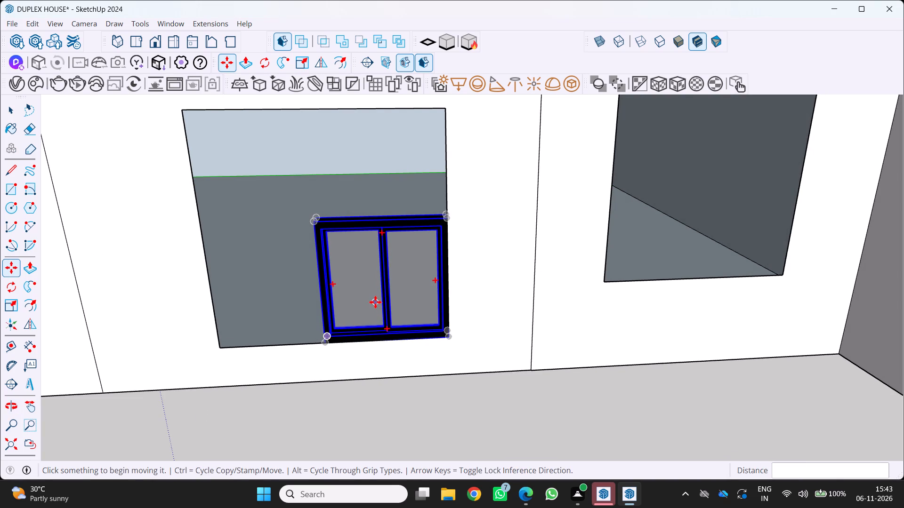
{"action": "key", "text": "s"}
{"action": "scroll", "coordinate": [333, 298], "scroll_direction": "up", "scroll_amount": 3}
{"action": "left_click", "coordinate": [327, 289]}
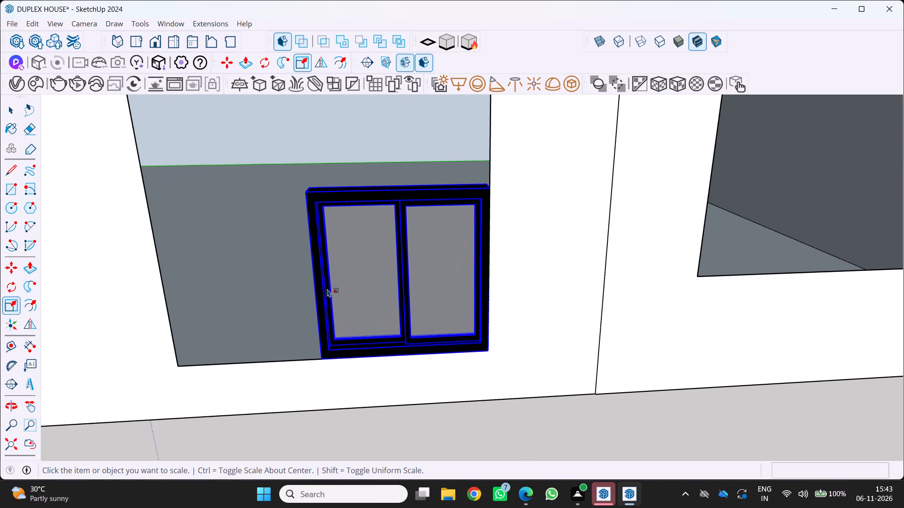
{"action": "left_click_drag", "start_coordinate": [312, 280], "coordinate": [306, 278]}
{"action": "left_click_drag", "start_coordinate": [318, 278], "coordinate": [256, 270]}
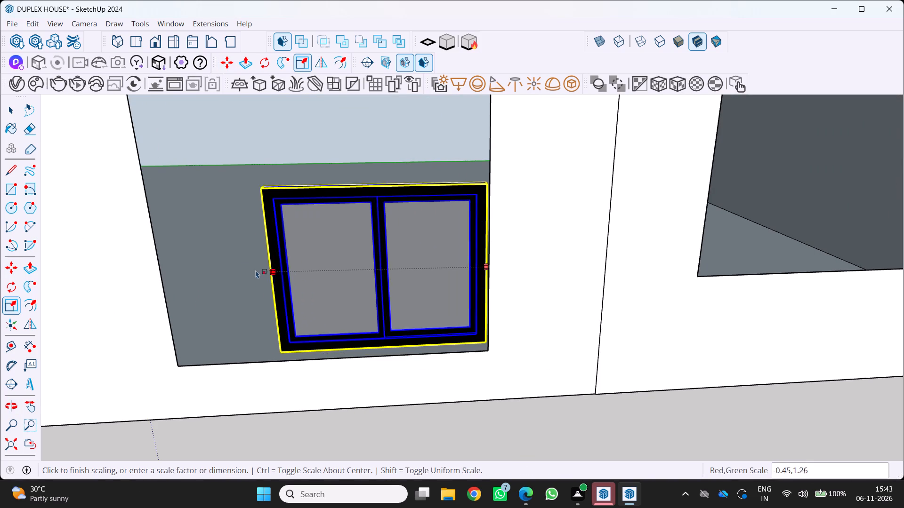
{"action": "left_click_drag", "start_coordinate": [256, 270], "coordinate": [161, 275]}
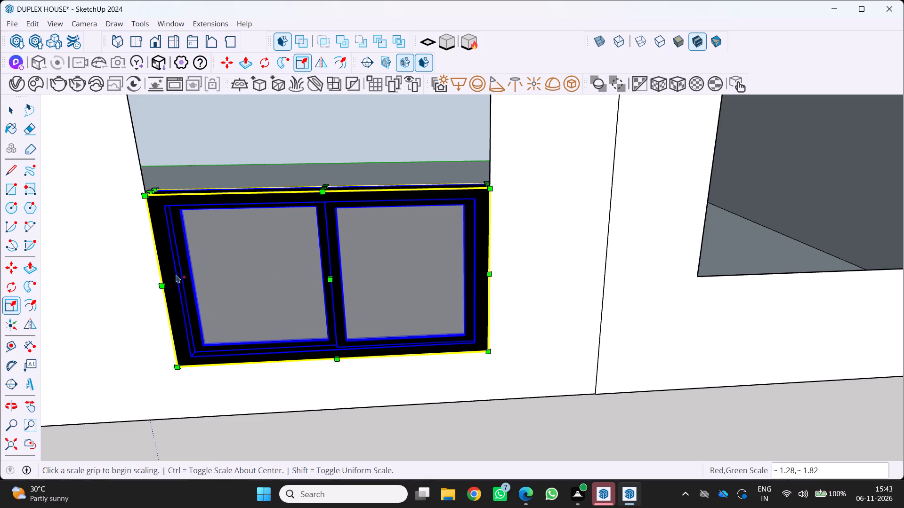
Scale the black window's height up to the top edge of the ground-floor opening.
{"action": "scroll", "coordinate": [178, 278], "scroll_direction": "down", "scroll_amount": 5}
{"action": "scroll", "coordinate": [245, 235], "scroll_direction": "down", "scroll_amount": 4}
{"action": "left_click_drag", "start_coordinate": [262, 228], "coordinate": [250, 151]}
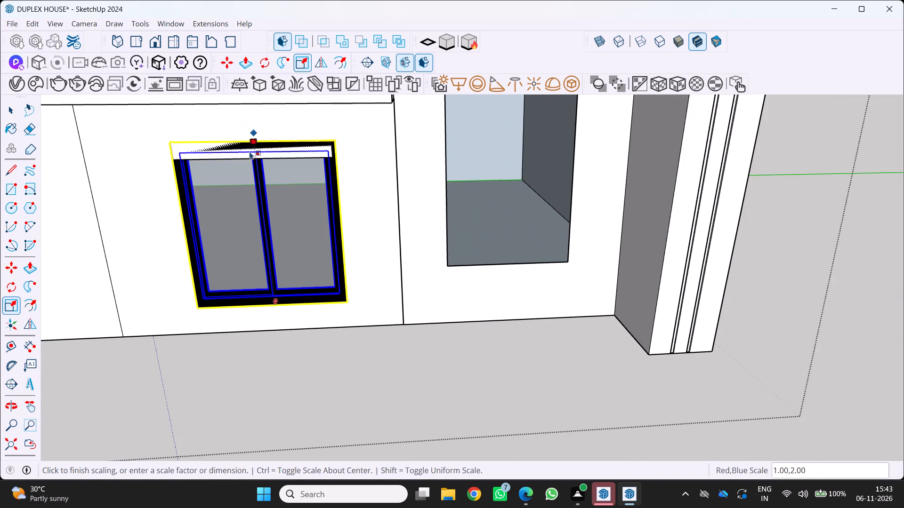
{"action": "left_click_drag", "start_coordinate": [250, 151], "coordinate": [255, 162]}
Deselect the window and inspect from several angles how it fits in the ground-floor opening.
{"action": "scroll", "coordinate": [249, 183], "scroll_direction": "down", "scroll_amount": 10}
{"action": "middle_click_drag", "start_coordinate": [256, 213], "coordinate": [266, 216]}
{"action": "middle_click_drag", "start_coordinate": [268, 216], "coordinate": [372, 218]}
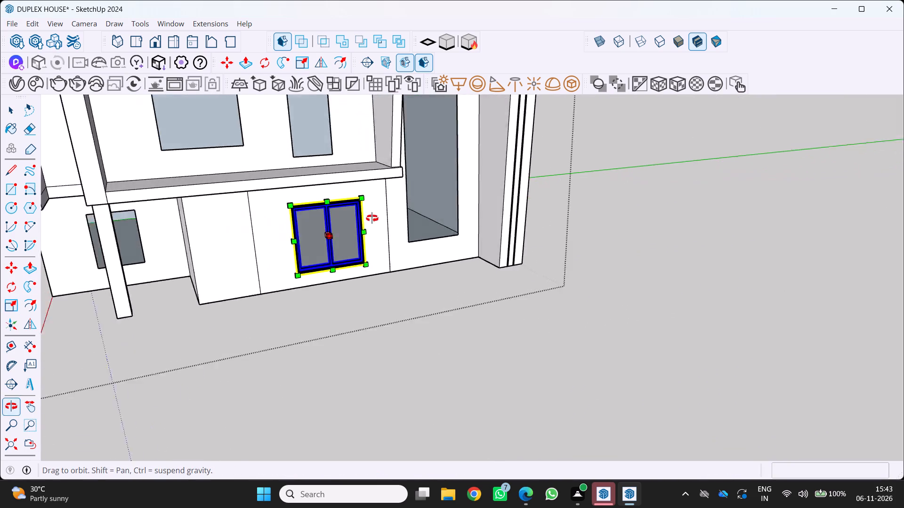
{"action": "middle_click_drag", "start_coordinate": [372, 218], "coordinate": [373, 218]}
{"action": "scroll", "coordinate": [373, 218], "scroll_direction": "down", "scroll_amount": 6}
{"action": "middle_click_drag", "start_coordinate": [355, 233], "coordinate": [270, 259]}
{"action": "middle_click", "coordinate": [272, 258]}
{"action": "key", "text": "space"}
{"action": "scroll", "coordinate": [364, 228], "scroll_direction": "up", "scroll_amount": 5}
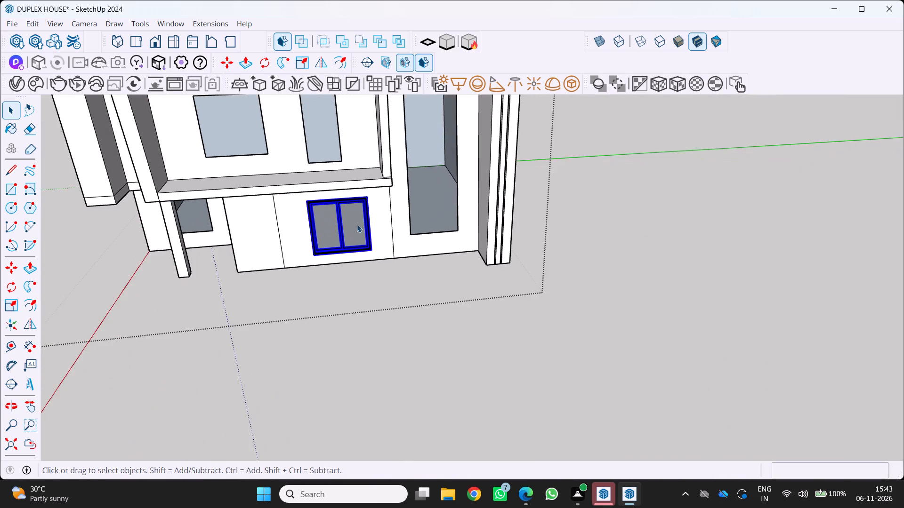
{"action": "scroll", "coordinate": [357, 224], "scroll_direction": "up", "scroll_amount": 7}
{"action": "key", "text": "space"}
{"action": "left_click_drag", "start_coordinate": [311, 324], "coordinate": [309, 328]}
{"action": "middle_click_drag", "start_coordinate": [346, 277], "coordinate": [420, 304]}
{"action": "middle_click_drag", "start_coordinate": [424, 304], "coordinate": [445, 303]}
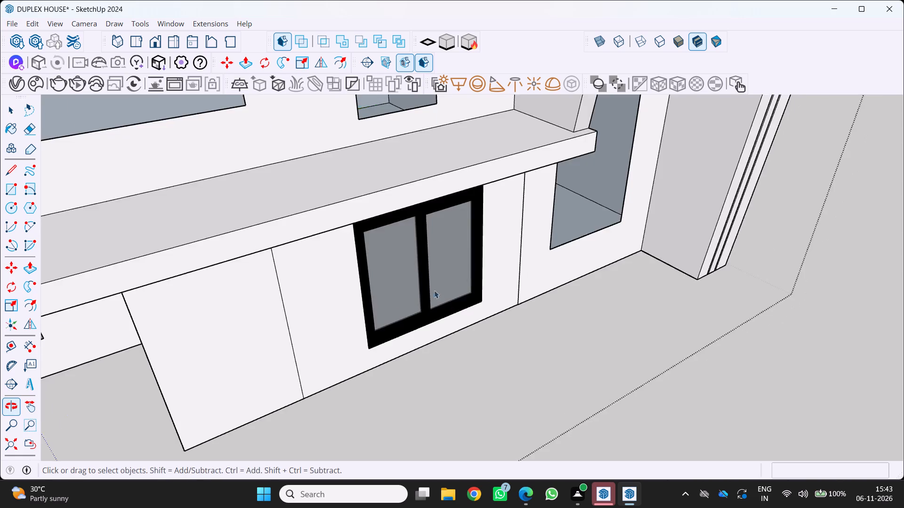
{"action": "scroll", "coordinate": [428, 294], "scroll_direction": "down", "scroll_amount": 12}
{"action": "middle_click_drag", "start_coordinate": [388, 334], "coordinate": [359, 304]}
{"action": "middle_click", "coordinate": [359, 304]}
{"action": "scroll", "coordinate": [425, 329], "scroll_direction": "up", "scroll_amount": 4}
{"action": "middle_click", "coordinate": [424, 326]}
{"action": "middle_click", "coordinate": [423, 326]}
{"action": "middle_click_drag", "start_coordinate": [418, 327], "coordinate": [388, 333]}
{"action": "middle_click_drag", "start_coordinate": [388, 333], "coordinate": [380, 335]}
{"action": "scroll", "coordinate": [428, 279], "scroll_direction": "up", "scroll_amount": 3}
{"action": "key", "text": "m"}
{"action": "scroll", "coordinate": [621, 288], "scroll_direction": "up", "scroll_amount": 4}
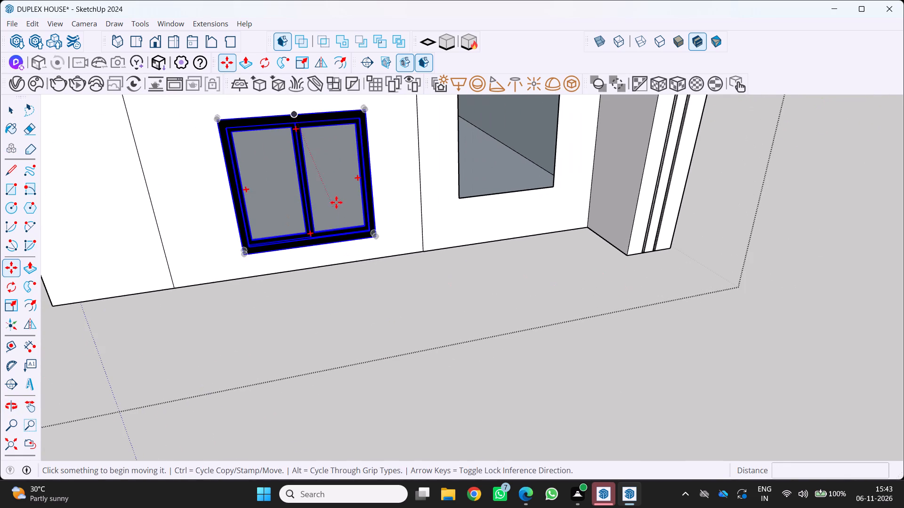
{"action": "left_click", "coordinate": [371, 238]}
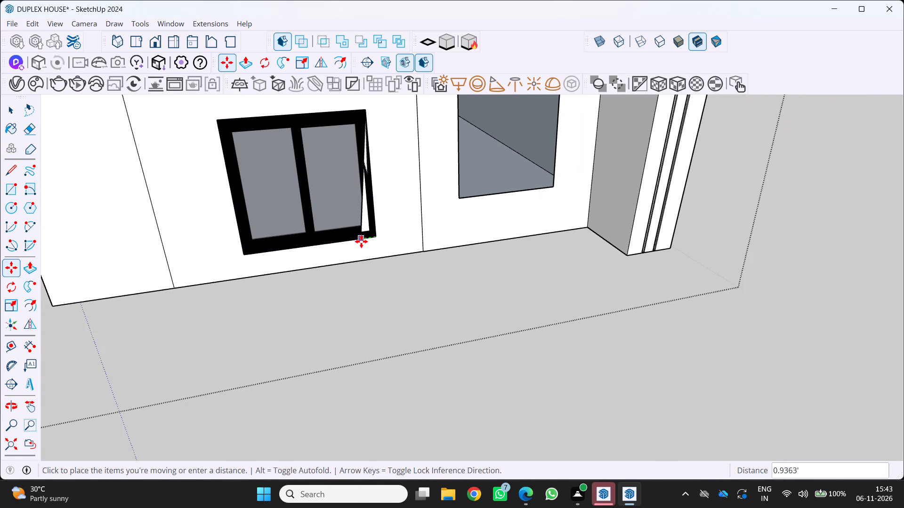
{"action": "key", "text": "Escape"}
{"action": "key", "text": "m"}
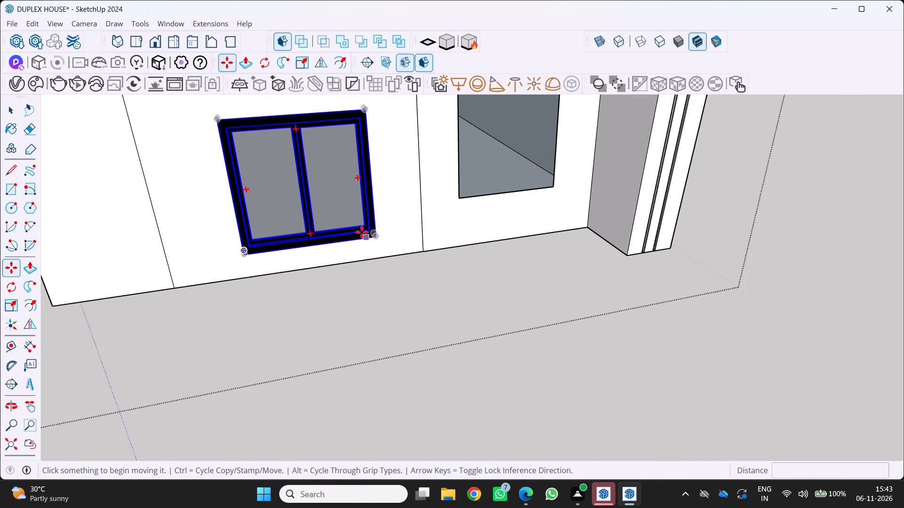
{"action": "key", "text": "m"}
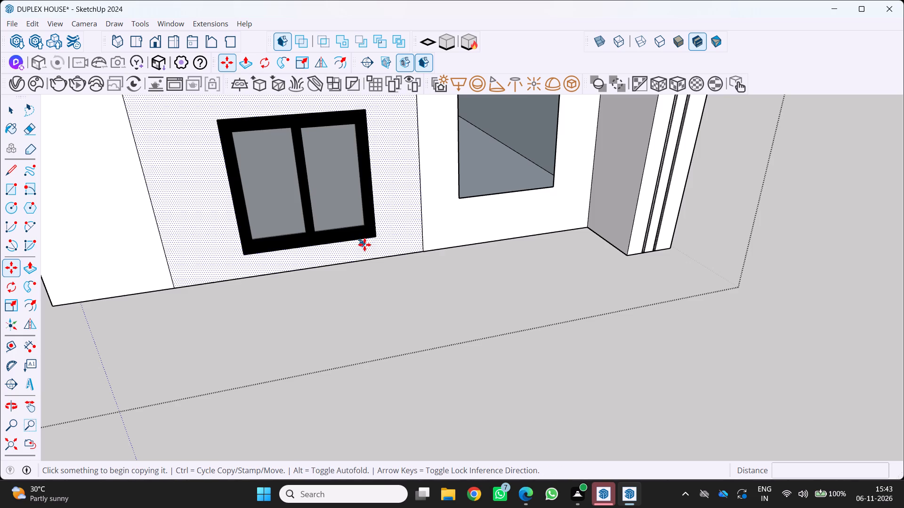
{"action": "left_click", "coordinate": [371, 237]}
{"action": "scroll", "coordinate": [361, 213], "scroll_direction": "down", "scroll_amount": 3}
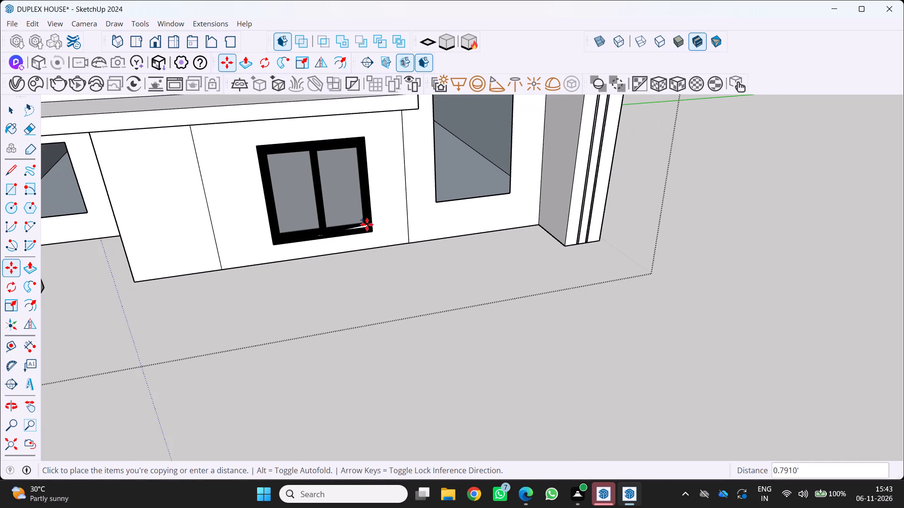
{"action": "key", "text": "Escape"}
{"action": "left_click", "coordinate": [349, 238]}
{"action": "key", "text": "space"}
Copy the ground-floor black window by its bottom-right corner to the bottom-right corner of the wider first-floor opening.
{"action": "double_click", "coordinate": [348, 227]}
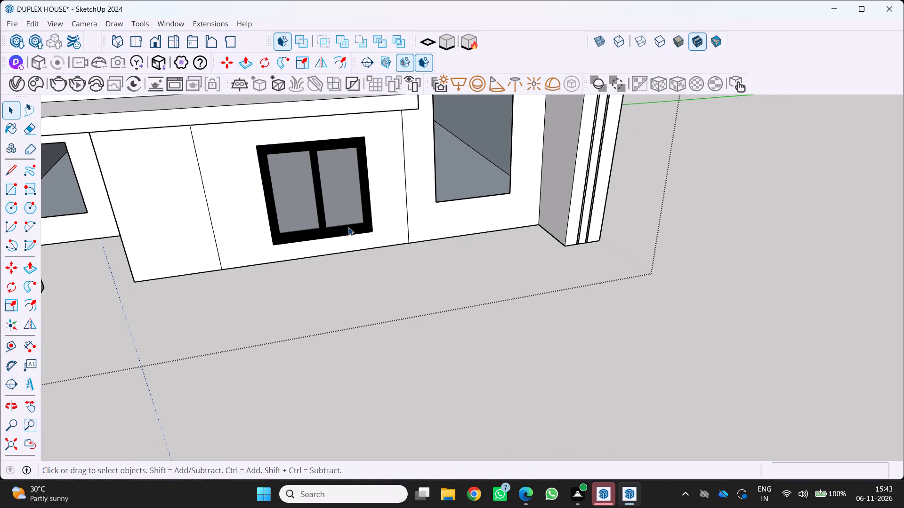
{"action": "left_click", "coordinate": [348, 227]}
{"action": "key", "text": "m"}
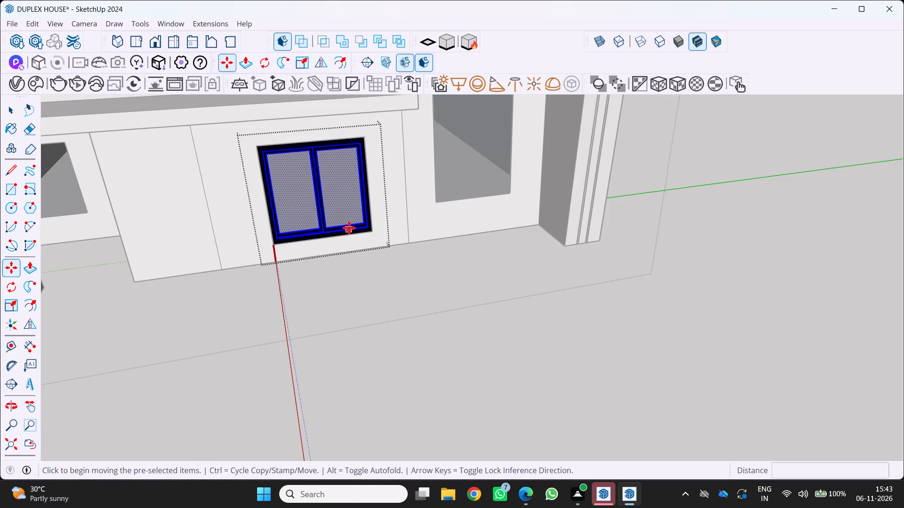
{"action": "scroll", "coordinate": [360, 233], "scroll_direction": "up", "scroll_amount": 8}
{"action": "left_click", "coordinate": [379, 226]}
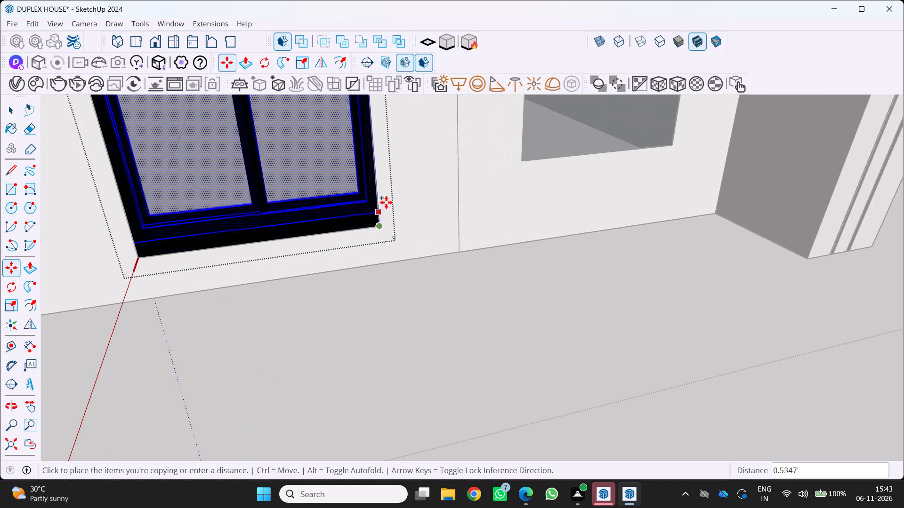
{"action": "scroll", "coordinate": [385, 205], "scroll_direction": "down", "scroll_amount": 20}
{"action": "scroll", "coordinate": [385, 205], "scroll_direction": "down", "scroll_amount": 1}
{"action": "scroll", "coordinate": [310, 197], "scroll_direction": "up", "scroll_amount": 6}
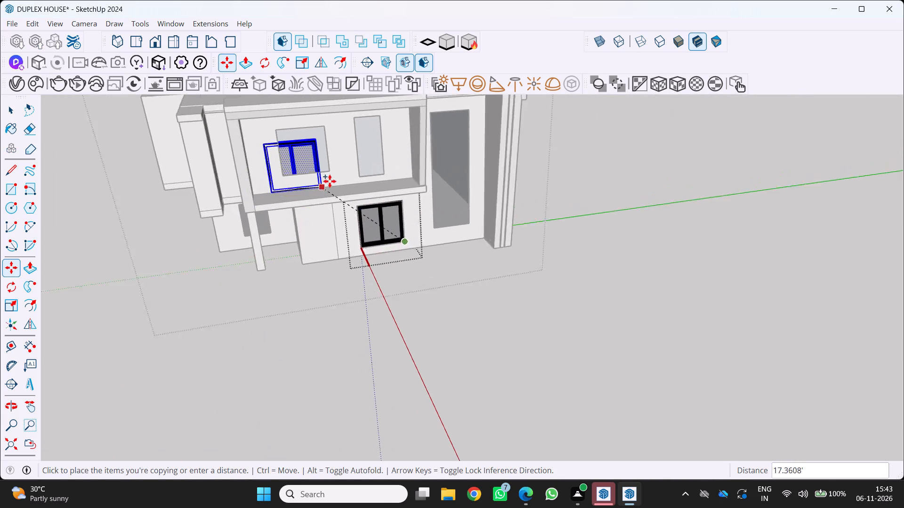
{"action": "scroll", "coordinate": [330, 181], "scroll_direction": "up", "scroll_amount": 19}
{"action": "scroll", "coordinate": [327, 178], "scroll_direction": "down", "scroll_amount": 1}
{"action": "middle_click_drag", "start_coordinate": [331, 186], "coordinate": [369, 213]}
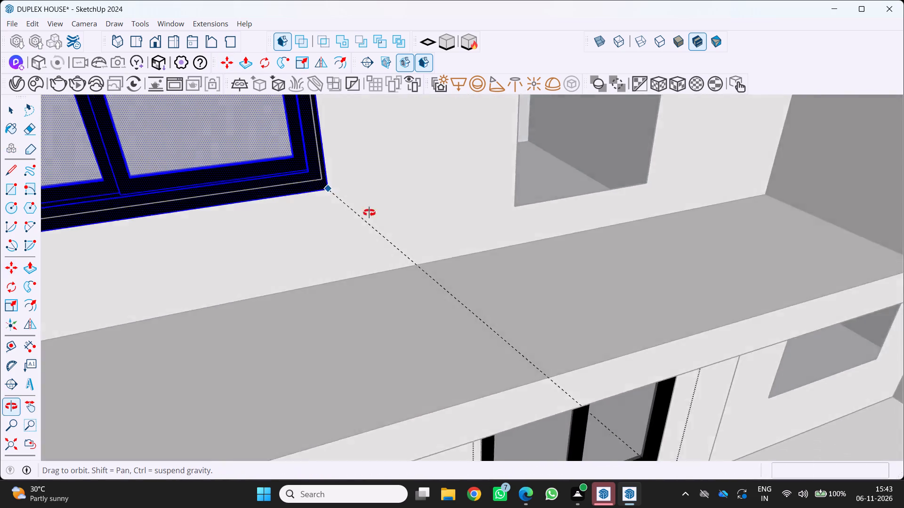
{"action": "middle_click_drag", "start_coordinate": [369, 213], "coordinate": [409, 233]}
{"action": "scroll", "coordinate": [409, 232], "scroll_direction": "down", "scroll_amount": 11}
{"action": "scroll", "coordinate": [359, 230], "scroll_direction": "down", "scroll_amount": 5}
{"action": "scroll", "coordinate": [341, 207], "scroll_direction": "up", "scroll_amount": 9}
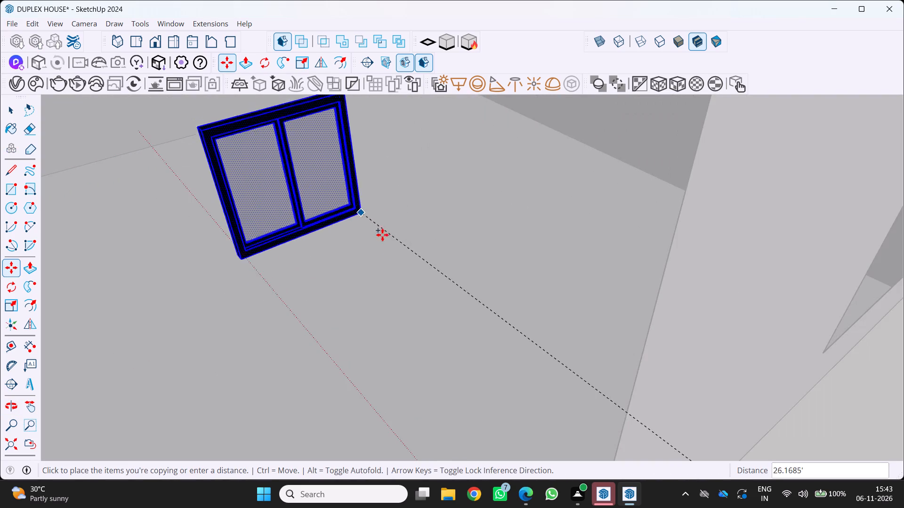
{"action": "scroll", "coordinate": [404, 276], "scroll_direction": "down", "scroll_amount": 11}
{"action": "scroll", "coordinate": [418, 302], "scroll_direction": "up", "scroll_amount": 5}
{"action": "middle_click_drag", "start_coordinate": [415, 295], "coordinate": [408, 294]}
{"action": "middle_click_drag", "start_coordinate": [405, 293], "coordinate": [401, 288]}
{"action": "middle_click_drag", "start_coordinate": [400, 288], "coordinate": [395, 285]}
{"action": "middle_click_drag", "start_coordinate": [395, 285], "coordinate": [383, 278]}
{"action": "middle_click_drag", "start_coordinate": [379, 274], "coordinate": [372, 270]}
{"action": "middle_click", "coordinate": [372, 270]}
{"action": "scroll", "coordinate": [389, 251], "scroll_direction": "up", "scroll_amount": 2}
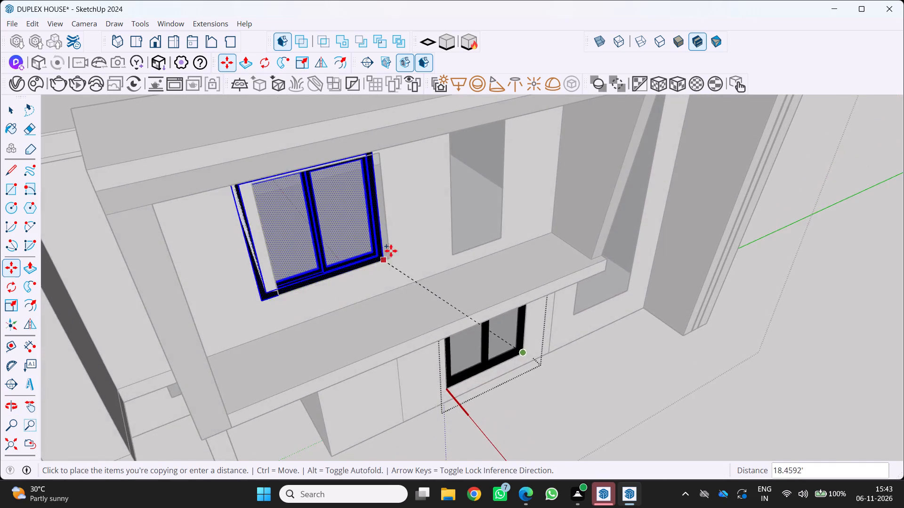
{"action": "scroll", "coordinate": [391, 251], "scroll_direction": "up", "scroll_amount": 11}
{"action": "scroll", "coordinate": [442, 284], "scroll_direction": "down", "scroll_amount": 4}
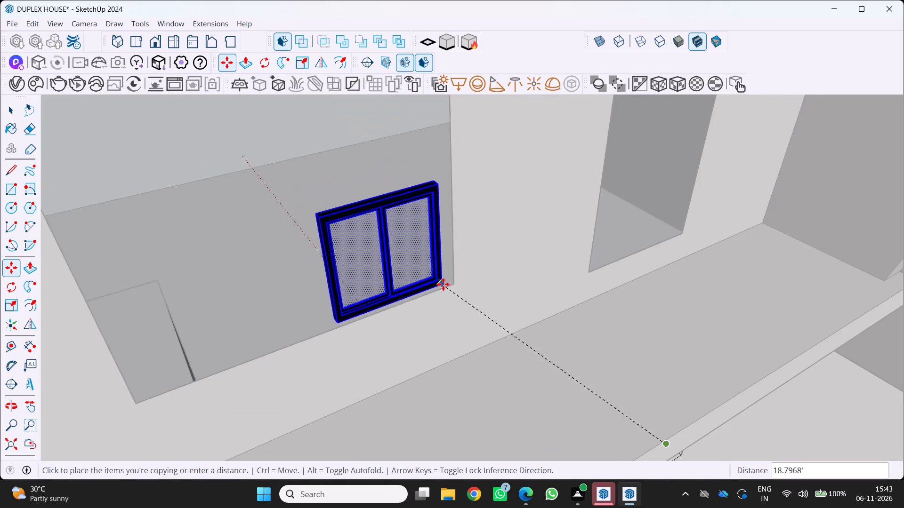
{"action": "left_click_drag", "start_coordinate": [454, 280], "coordinate": [452, 292]}
{"action": "scroll", "coordinate": [436, 299], "scroll_direction": "down", "scroll_amount": 10}
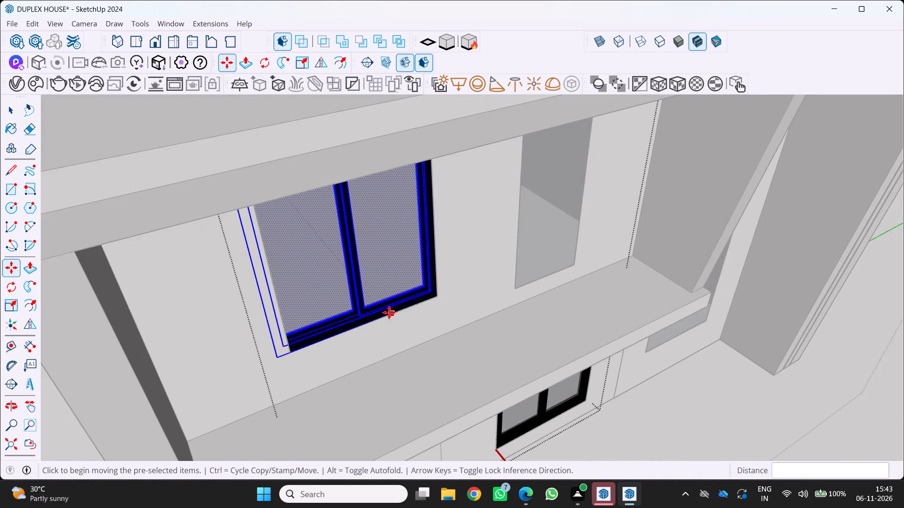
{"action": "middle_click", "coordinate": [383, 310]}
{"action": "middle_click", "coordinate": [381, 306]}
{"action": "middle_click_drag", "start_coordinate": [379, 305], "coordinate": [332, 306]}
{"action": "scroll", "coordinate": [332, 306], "scroll_direction": "down", "scroll_amount": 8}
{"action": "scroll", "coordinate": [272, 298], "scroll_direction": "up", "scroll_amount": 3}
{"action": "middle_click_drag", "start_coordinate": [261, 284], "coordinate": [252, 274]}
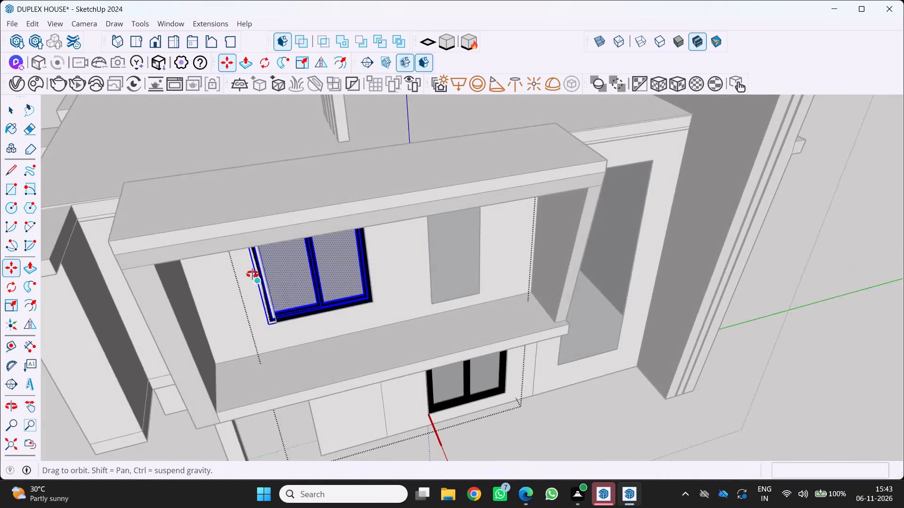
{"action": "middle_click_drag", "start_coordinate": [252, 274], "coordinate": [259, 227]}
{"action": "scroll", "coordinate": [284, 216], "scroll_direction": "up", "scroll_amount": 4}
{"action": "scroll", "coordinate": [293, 215], "scroll_direction": "down", "scroll_amount": 5}
{"action": "key", "text": "space"}
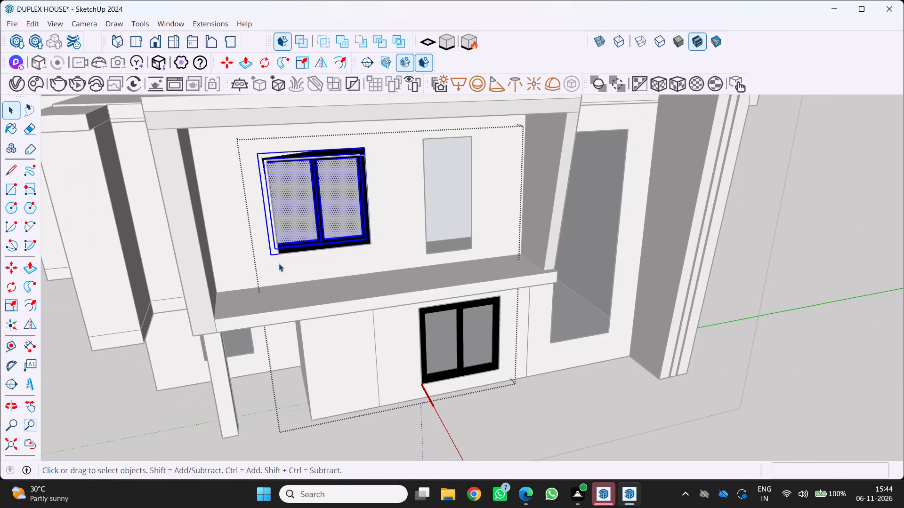
{"action": "key", "text": "space"}
{"action": "left_click", "coordinate": [283, 281]}
Scale the copied window's front frame in width so its left side meets the first-floor opening's left edge.
{"action": "middle_click_drag", "start_coordinate": [289, 259], "coordinate": [257, 274]}
{"action": "scroll", "coordinate": [289, 259], "scroll_direction": "up", "scroll_amount": 1}
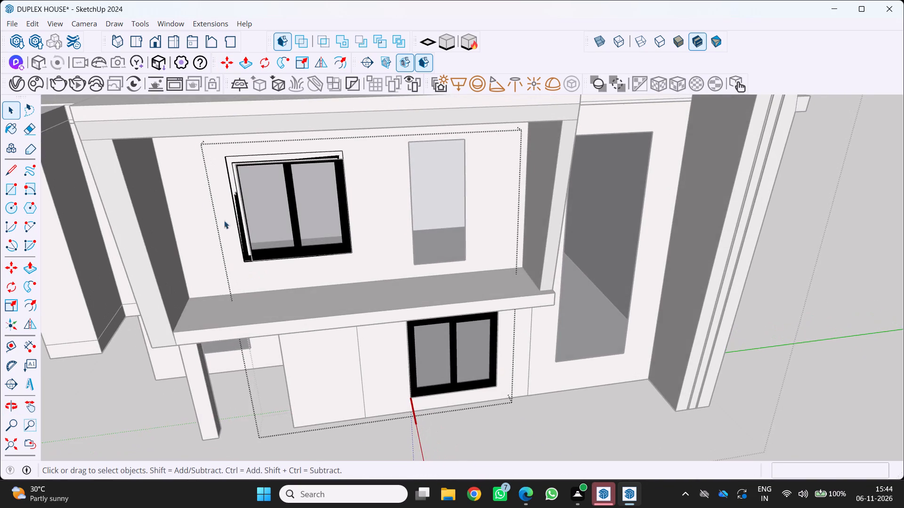
{"action": "scroll", "coordinate": [206, 203], "scroll_direction": "down", "scroll_amount": 5}
{"action": "middle_click_drag", "start_coordinate": [234, 231], "coordinate": [344, 345], "text": "shift"}
{"action": "scroll", "coordinate": [352, 335], "scroll_direction": "down", "scroll_amount": 5, "text": "shift"}
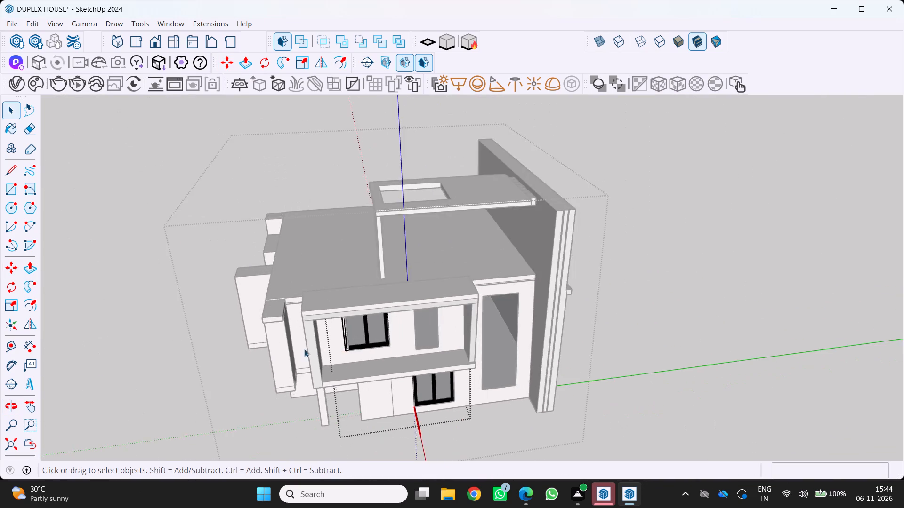
{"action": "scroll", "coordinate": [298, 352], "scroll_direction": "down", "scroll_amount": 6}
{"action": "scroll", "coordinate": [326, 313], "scroll_direction": "up", "scroll_amount": 1}
{"action": "middle_click", "coordinate": [326, 309]}
{"action": "middle_click", "coordinate": [325, 304]}
{"action": "middle_click", "coordinate": [325, 302]}
{"action": "middle_click_drag", "start_coordinate": [324, 301], "coordinate": [321, 257]}
{"action": "middle_click", "coordinate": [321, 257]}
{"action": "scroll", "coordinate": [323, 325], "scroll_direction": "up", "scroll_amount": 9}
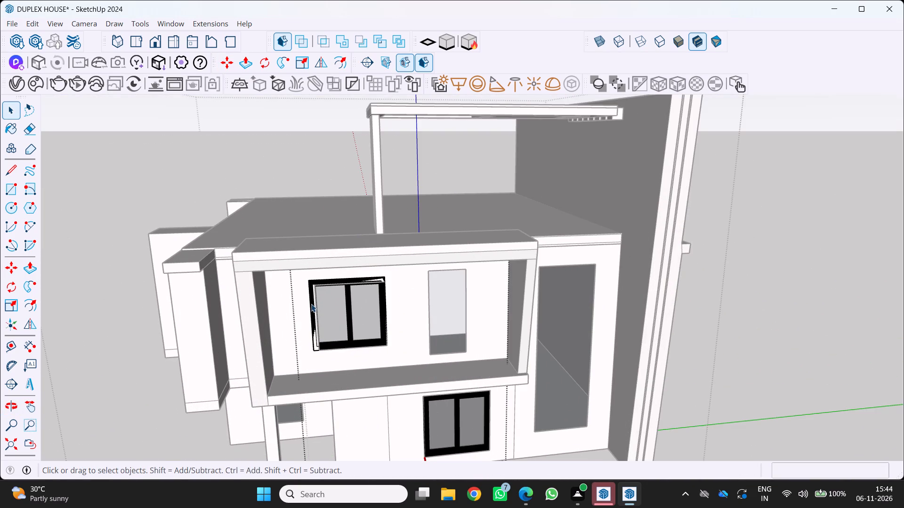
{"action": "key", "text": "s"}
{"action": "left_click", "coordinate": [312, 306]}
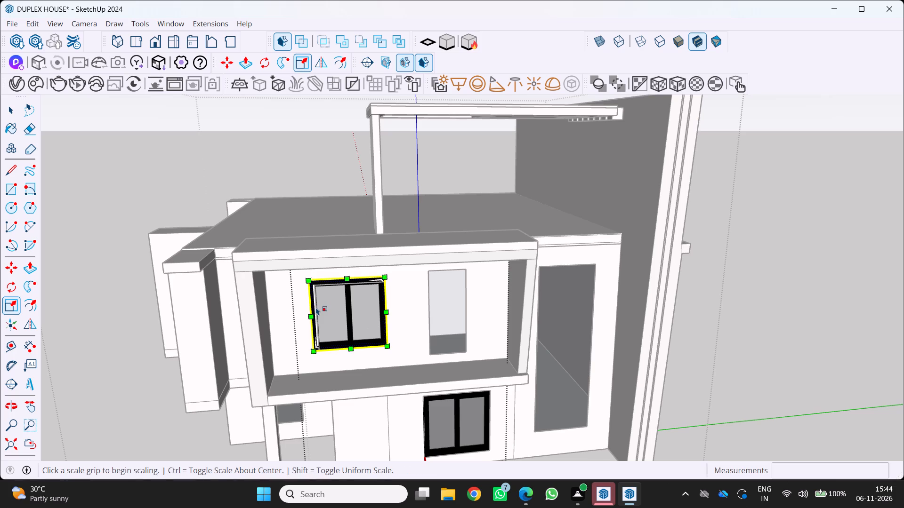
{"action": "left_click_drag", "start_coordinate": [313, 319], "coordinate": [321, 311]}
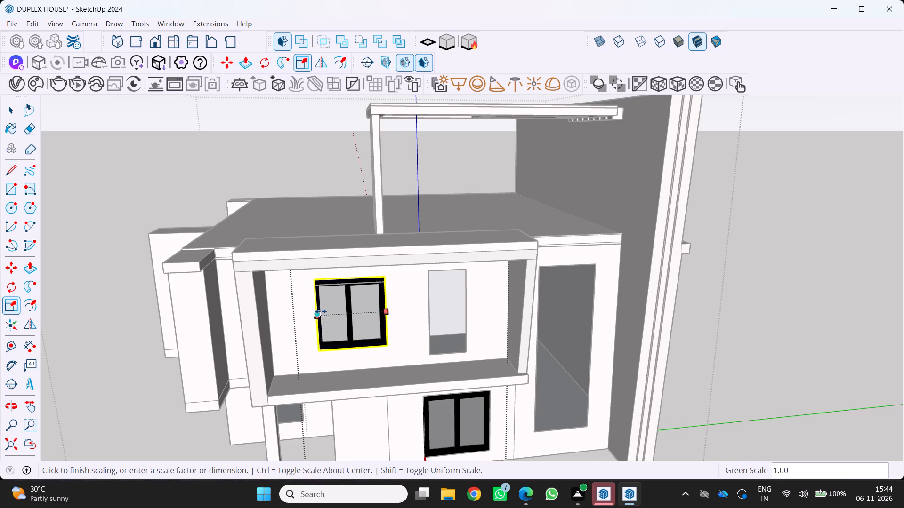
{"action": "left_click_drag", "start_coordinate": [321, 311], "coordinate": [320, 308]}
Scale the front frame's height down to the top edge of the first-floor opening.
{"action": "scroll", "coordinate": [336, 289], "scroll_direction": "up", "scroll_amount": 2}
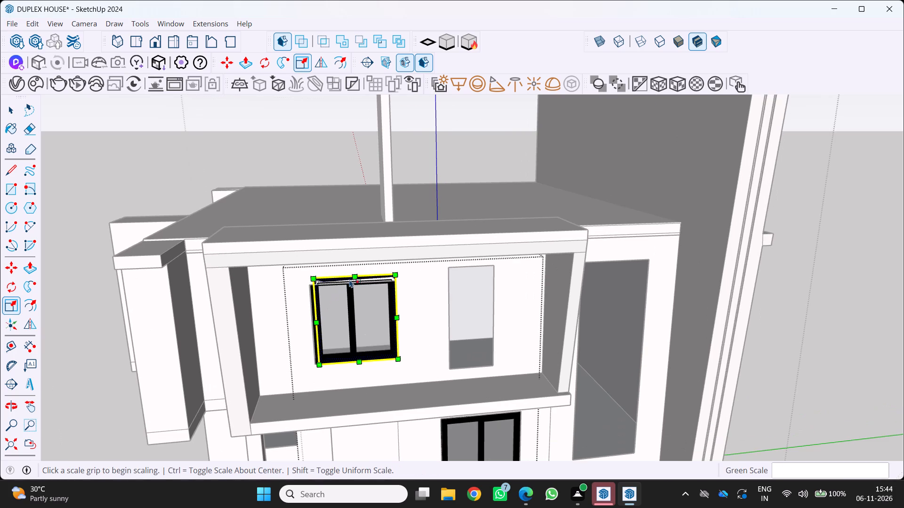
{"action": "left_click", "coordinate": [355, 279]}
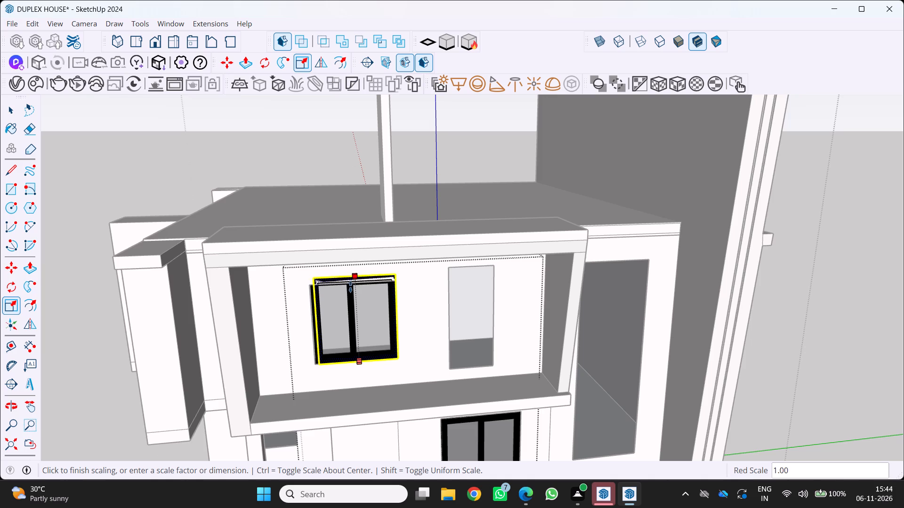
{"action": "scroll", "coordinate": [346, 296], "scroll_direction": "up", "scroll_amount": 4}
{"action": "middle_click_drag", "start_coordinate": [346, 290], "coordinate": [385, 279]}
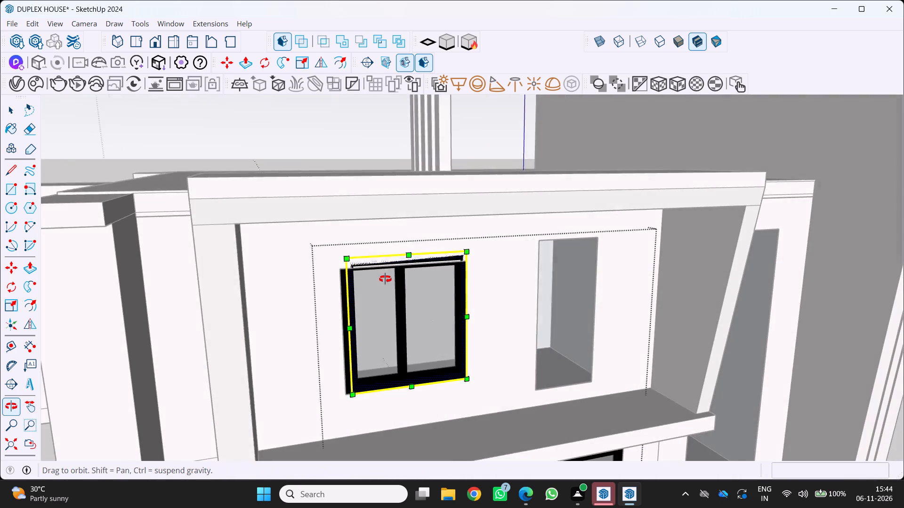
{"action": "middle_click_drag", "start_coordinate": [385, 279], "coordinate": [388, 276]}
{"action": "middle_click", "coordinate": [388, 276]}
{"action": "left_click_drag", "start_coordinate": [417, 249], "coordinate": [403, 268]}
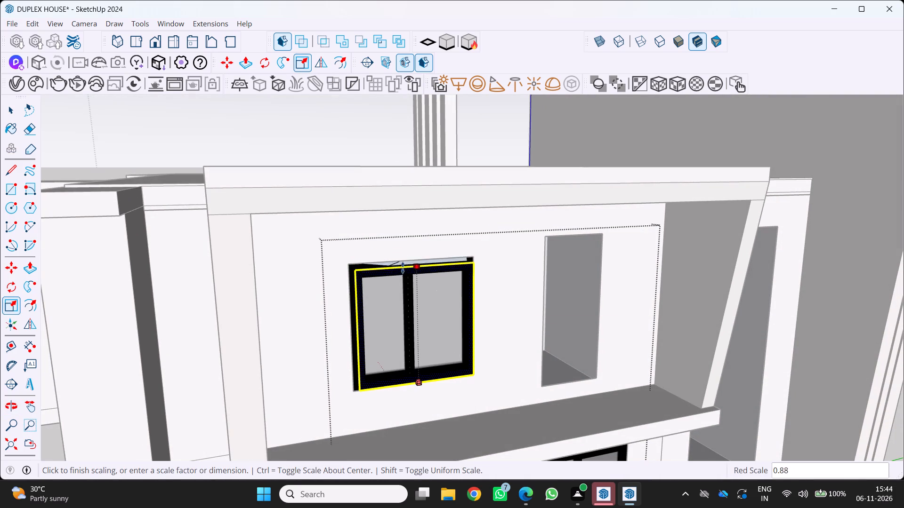
{"action": "left_click_drag", "start_coordinate": [403, 268], "coordinate": [401, 264]}
Deselect the frame and examine from several angles how the window's left side fits the first-floor opening.
{"action": "scroll", "coordinate": [401, 294], "scroll_direction": "down", "scroll_amount": 3}
{"action": "middle_click_drag", "start_coordinate": [390, 308], "coordinate": [331, 318]}
{"action": "middle_click", "coordinate": [329, 320]}
{"action": "middle_click", "coordinate": [324, 322]}
{"action": "scroll", "coordinate": [296, 328], "scroll_direction": "up", "scroll_amount": 3}
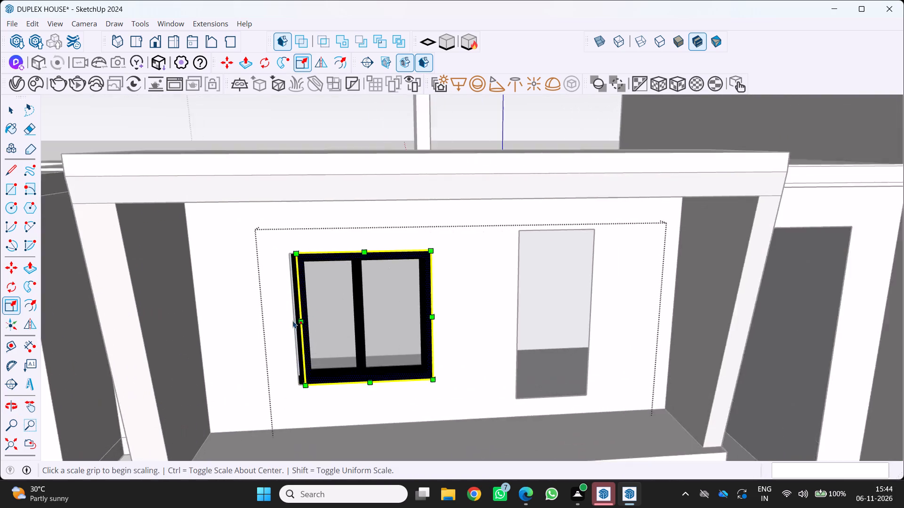
{"action": "scroll", "coordinate": [293, 320], "scroll_direction": "up", "scroll_amount": 3}
{"action": "middle_click_drag", "start_coordinate": [292, 320], "coordinate": [253, 321]}
{"action": "middle_click", "coordinate": [253, 321]}
{"action": "scroll", "coordinate": [253, 321], "scroll_direction": "up", "scroll_amount": 3}
{"action": "middle_click", "coordinate": [253, 321]}
{"action": "middle_click", "coordinate": [253, 321]}
{"action": "scroll", "coordinate": [240, 313], "scroll_direction": "down", "scroll_amount": 5}
{"action": "scroll", "coordinate": [422, 288], "scroll_direction": "up", "scroll_amount": 3}
{"action": "middle_click", "coordinate": [385, 297]}
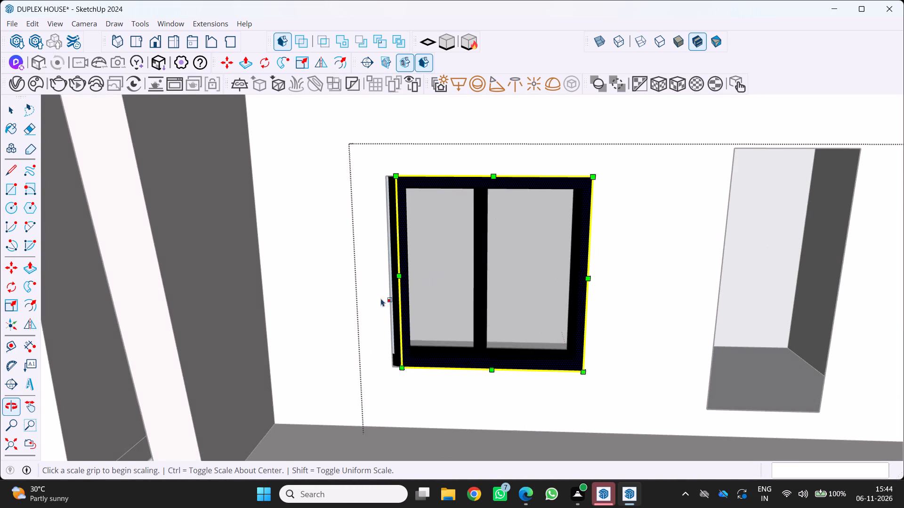
{"action": "middle_click_drag", "start_coordinate": [355, 304], "coordinate": [347, 305]}
{"action": "scroll", "coordinate": [415, 348], "scroll_direction": "down", "scroll_amount": 5}
{"action": "key", "text": "space"}
{"action": "left_click_drag", "start_coordinate": [384, 391], "coordinate": [389, 386]}
{"action": "scroll", "coordinate": [426, 318], "scroll_direction": "up", "scroll_amount": 10}
{"action": "middle_click", "coordinate": [393, 313]}
{"action": "middle_click_drag", "start_coordinate": [394, 314], "coordinate": [427, 324]}
{"action": "middle_click", "coordinate": [427, 324]}
{"action": "middle_click", "coordinate": [427, 324]}
{"action": "scroll", "coordinate": [399, 337], "scroll_direction": "up", "scroll_amount": 1}
{"action": "scroll", "coordinate": [421, 346], "scroll_direction": "down", "scroll_amount": 2}
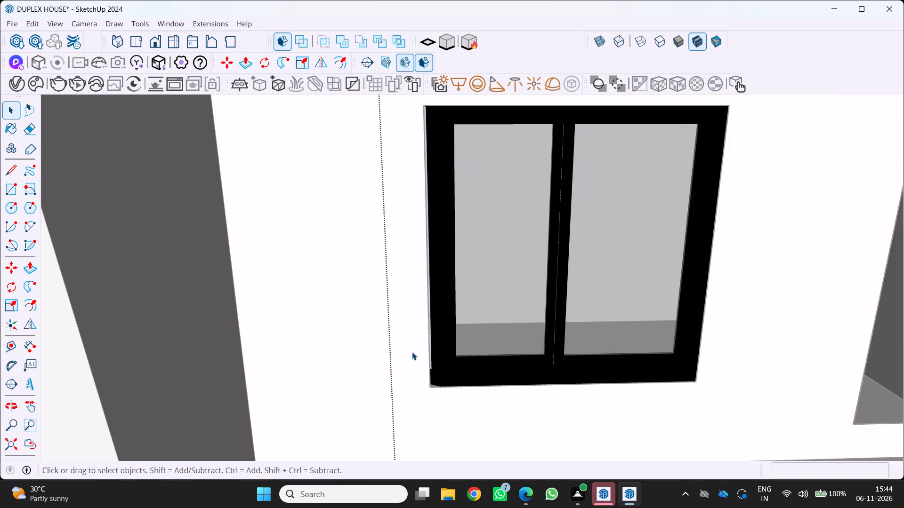
{"action": "scroll", "coordinate": [412, 352], "scroll_direction": "down", "scroll_amount": 1}
{"action": "middle_click_drag", "start_coordinate": [409, 352], "coordinate": [392, 351]}
{"action": "middle_click_drag", "start_coordinate": [387, 351], "coordinate": [348, 364]}
{"action": "scroll", "coordinate": [453, 334], "scroll_direction": "up", "scroll_amount": 3}
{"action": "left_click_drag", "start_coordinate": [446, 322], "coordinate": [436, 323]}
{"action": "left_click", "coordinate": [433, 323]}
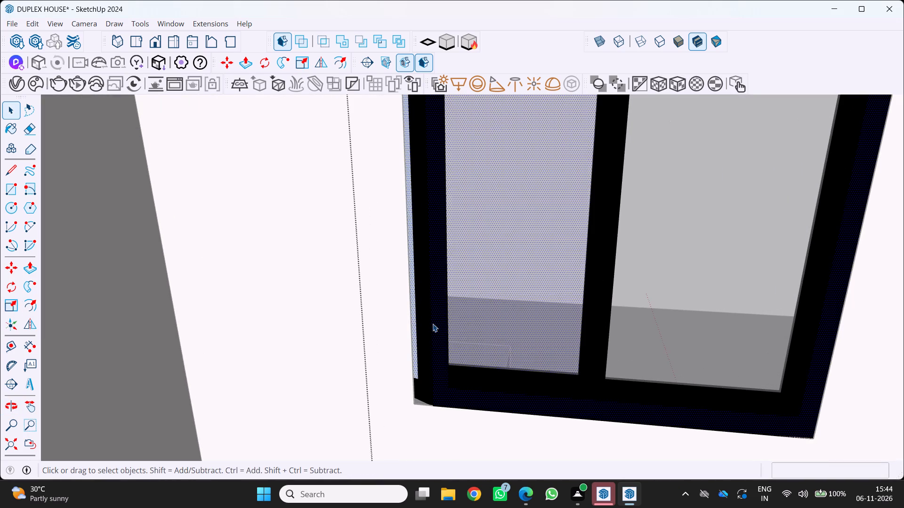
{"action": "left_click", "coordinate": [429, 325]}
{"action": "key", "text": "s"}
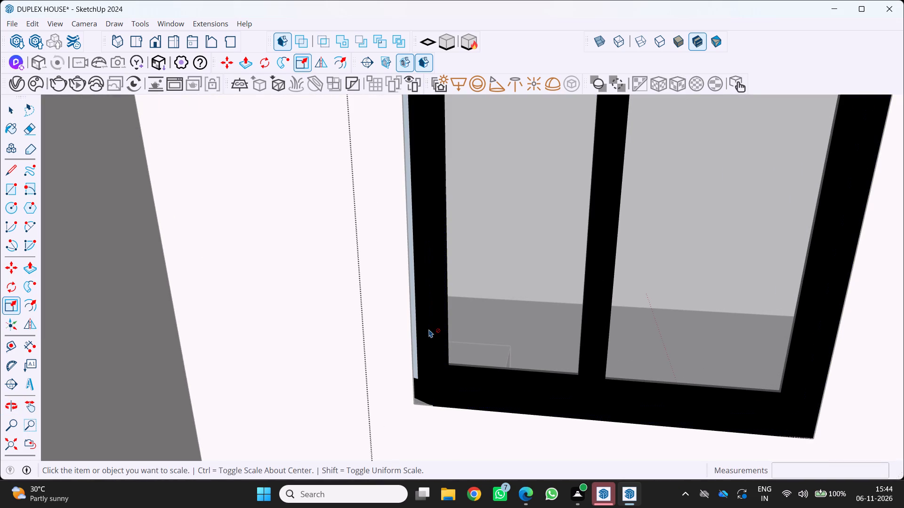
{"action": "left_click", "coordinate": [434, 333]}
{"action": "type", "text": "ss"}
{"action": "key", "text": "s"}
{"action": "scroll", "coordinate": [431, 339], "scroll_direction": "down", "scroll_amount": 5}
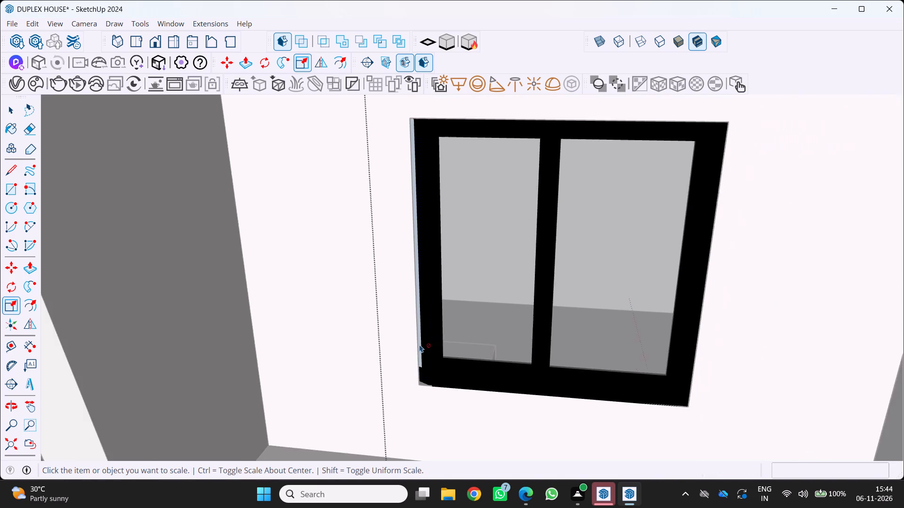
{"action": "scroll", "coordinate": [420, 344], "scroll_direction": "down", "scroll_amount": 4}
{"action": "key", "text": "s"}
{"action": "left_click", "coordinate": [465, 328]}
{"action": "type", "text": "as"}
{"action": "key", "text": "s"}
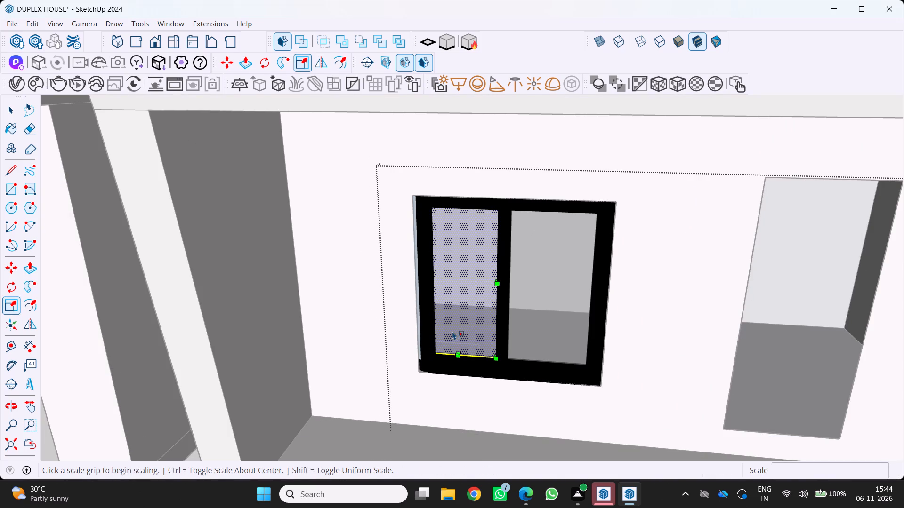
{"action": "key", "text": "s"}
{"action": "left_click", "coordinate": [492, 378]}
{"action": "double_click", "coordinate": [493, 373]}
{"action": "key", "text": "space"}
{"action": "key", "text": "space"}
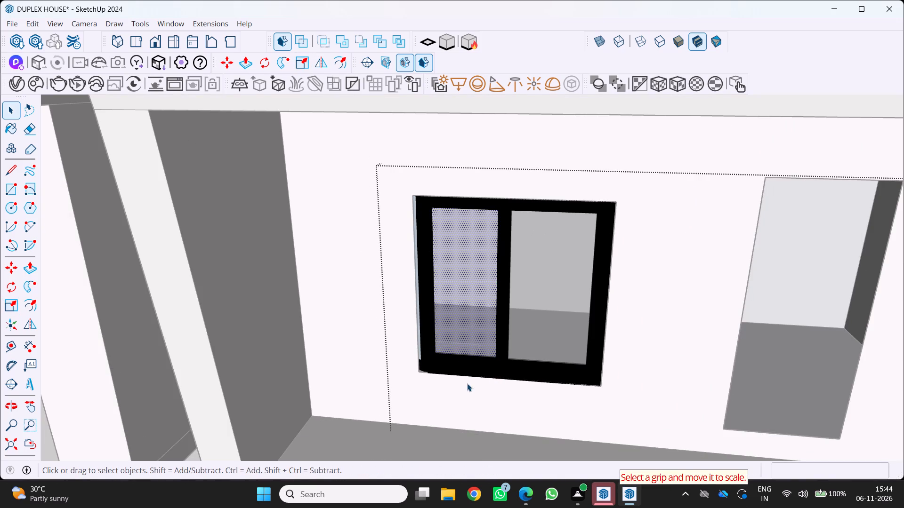
Select all parts of the first-floor window and scale their combined width in to the opening's left edge.
{"action": "left_click", "coordinate": [508, 381]}
{"action": "left_click", "coordinate": [510, 373]}
{"action": "left_click", "coordinate": [510, 373]}
{"action": "double_click", "coordinate": [510, 373]}
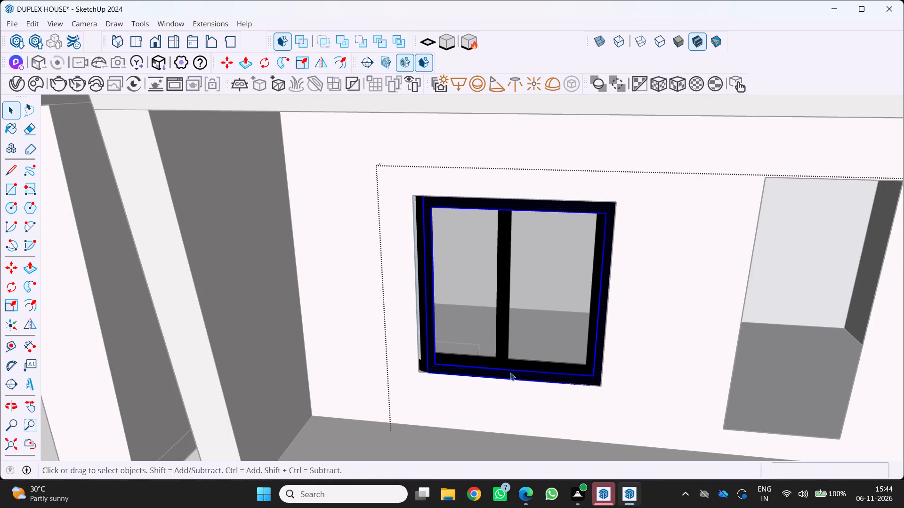
{"action": "left_click", "coordinate": [510, 373]}
{"action": "triple_click", "coordinate": [510, 373]}
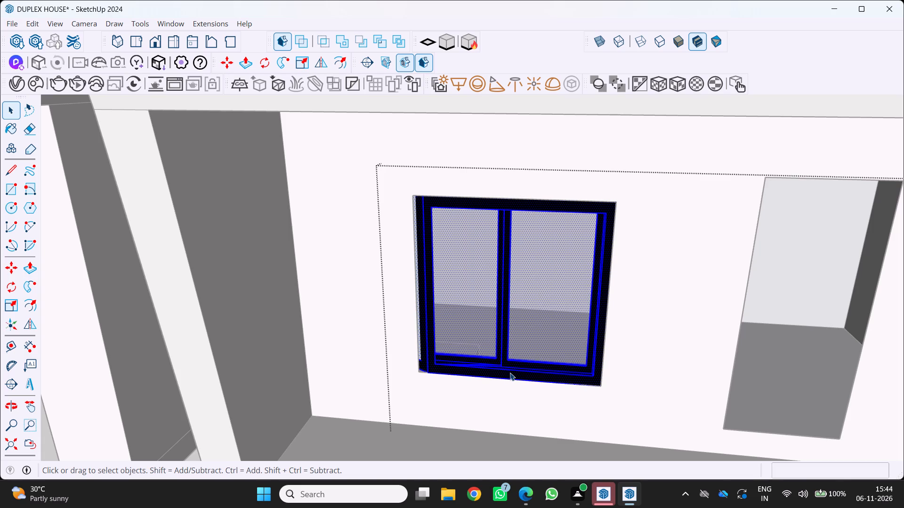
{"action": "key", "text": "s"}
{"action": "scroll", "coordinate": [435, 285], "scroll_direction": "up", "scroll_amount": 3}
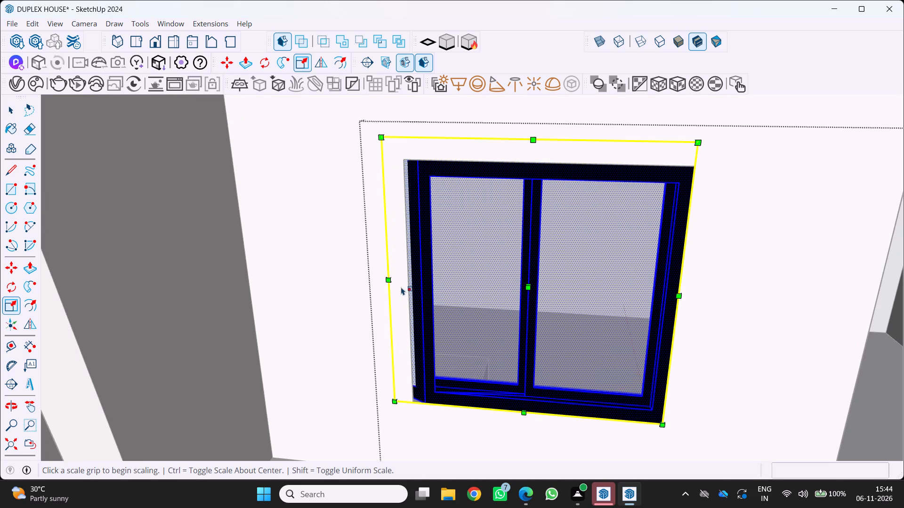
{"action": "left_click_drag", "start_coordinate": [383, 278], "coordinate": [412, 281]}
{"action": "middle_click_drag", "start_coordinate": [422, 303], "coordinate": [465, 250]}
{"action": "scroll", "coordinate": [449, 254], "scroll_direction": "down", "scroll_amount": 7}
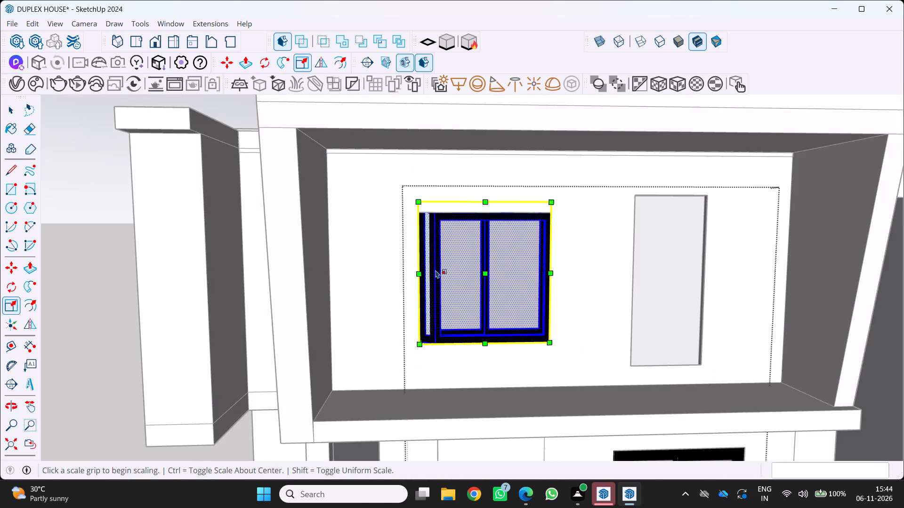
{"action": "scroll", "coordinate": [436, 269], "scroll_direction": "up", "scroll_amount": 1}
{"action": "middle_click_drag", "start_coordinate": [434, 269], "coordinate": [384, 283]}
{"action": "key", "text": "space"}
{"action": "key", "text": "space"}
{"action": "scroll", "coordinate": [411, 295], "scroll_direction": "down", "scroll_amount": 5}
{"action": "key", "text": "space"}
{"action": "left_click", "coordinate": [360, 357]}
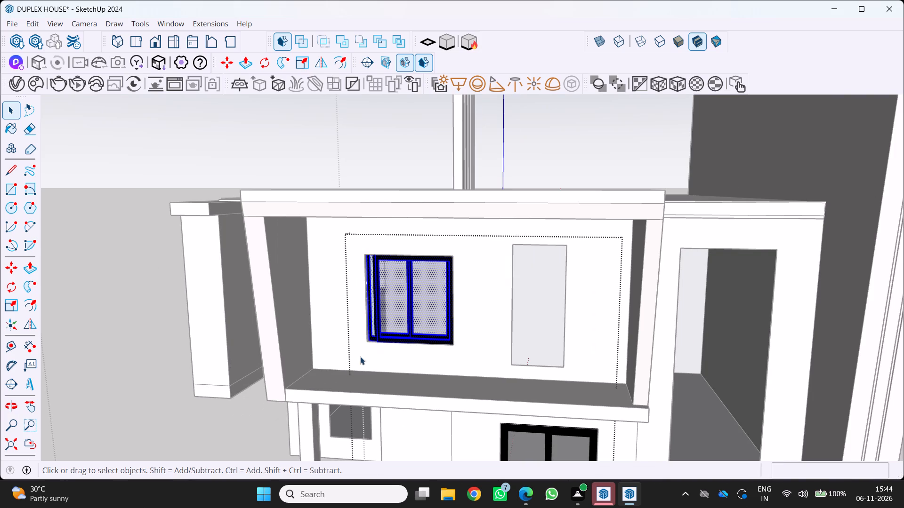
Examine the first-floor window's fit in its opening and compare it with the ground-floor window.
{"action": "scroll", "coordinate": [409, 340], "scroll_direction": "up", "scroll_amount": 4}
{"action": "middle_click_drag", "start_coordinate": [418, 326], "coordinate": [491, 297]}
{"action": "middle_click", "coordinate": [491, 297]}
{"action": "scroll", "coordinate": [481, 288], "scroll_direction": "down", "scroll_amount": 7}
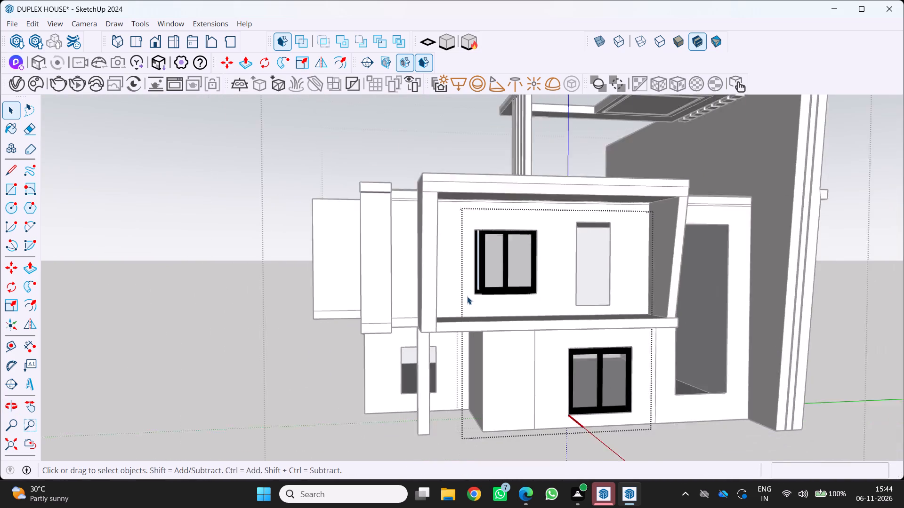
{"action": "scroll", "coordinate": [467, 296], "scroll_direction": "down", "scroll_amount": 2}
{"action": "middle_click_drag", "start_coordinate": [467, 296], "coordinate": [439, 294]}
{"action": "scroll", "coordinate": [463, 296], "scroll_direction": "up", "scroll_amount": 1}
{"action": "middle_click_drag", "start_coordinate": [435, 294], "coordinate": [389, 294]}
{"action": "middle_click", "coordinate": [389, 294]}
{"action": "scroll", "coordinate": [451, 385], "scroll_direction": "up", "scroll_amount": 4}
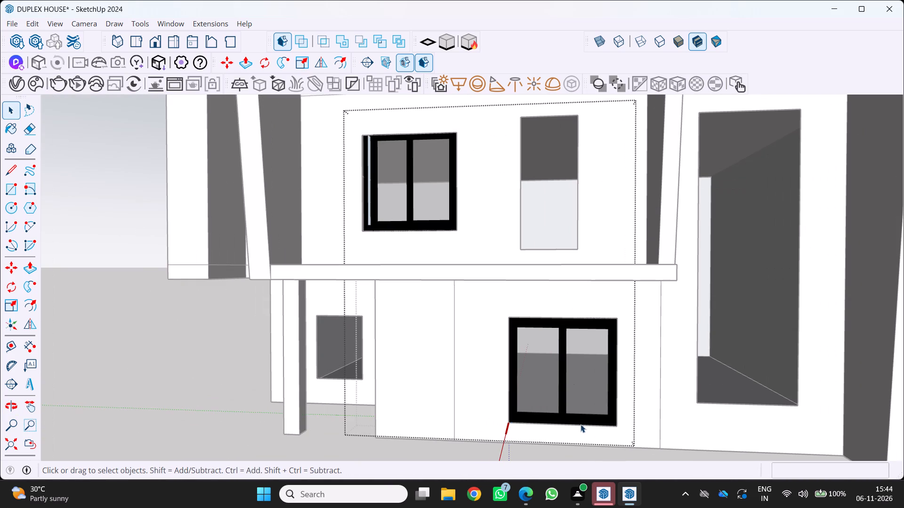
Copy the complete ground-floor front window to the porch-wall opening, aligning its lower-right corner with the opening's corner.
{"action": "key", "text": "space"}
{"action": "left_click", "coordinate": [567, 409]}
{"action": "left_click", "coordinate": [555, 413]}
{"action": "left_click", "coordinate": [555, 413]}
{"action": "double_click", "coordinate": [558, 413]}
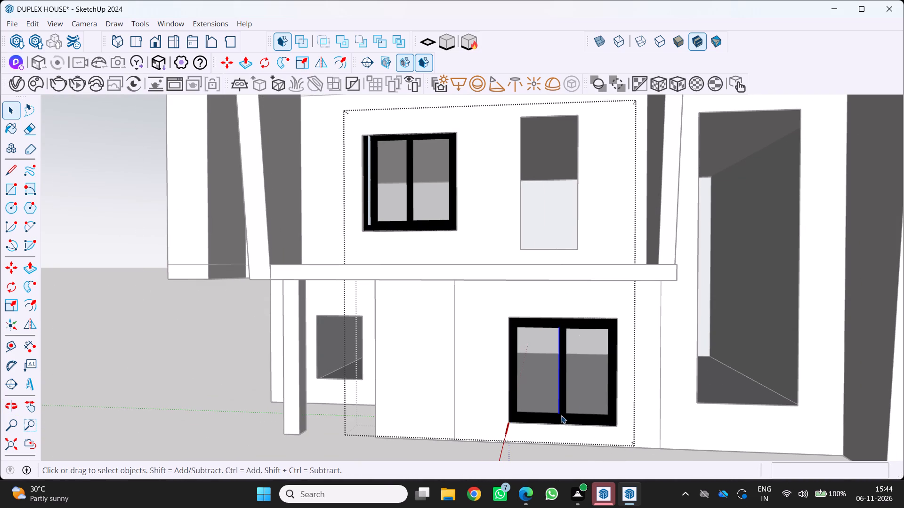
{"action": "triple_click", "coordinate": [562, 416]}
{"action": "left_click", "coordinate": [563, 415]}
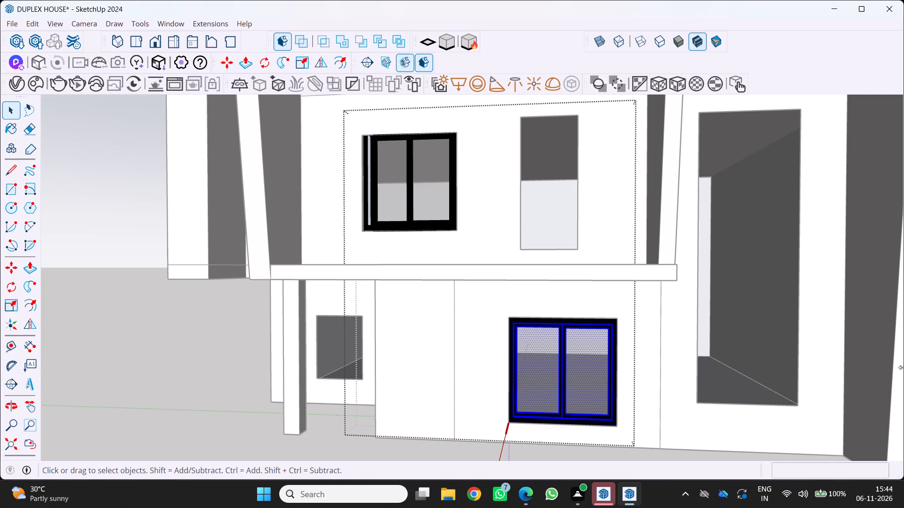
{"action": "key", "text": "m"}
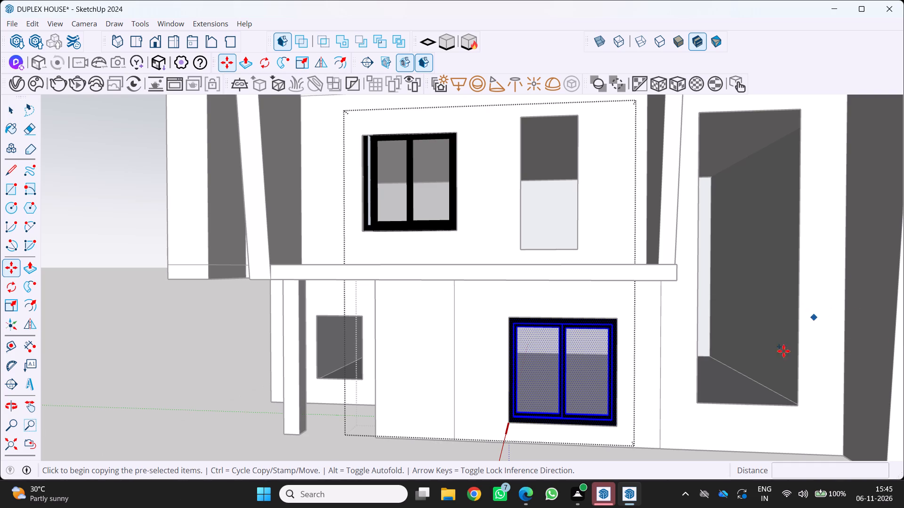
{"action": "scroll", "coordinate": [678, 382], "scroll_direction": "up", "scroll_amount": 6}
{"action": "scroll", "coordinate": [601, 439], "scroll_direction": "up", "scroll_amount": 5}
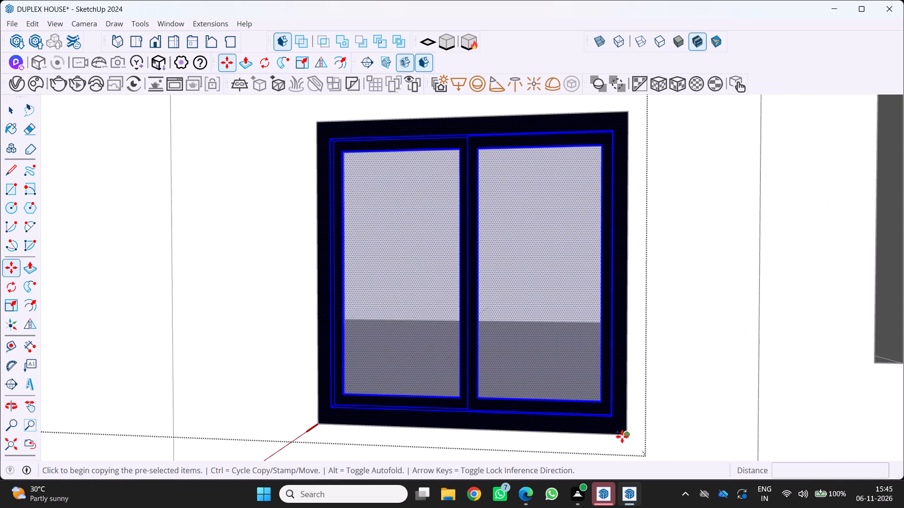
{"action": "left_click_drag", "start_coordinate": [622, 436], "coordinate": [619, 430]}
{"action": "scroll", "coordinate": [592, 409], "scroll_direction": "down", "scroll_amount": 14}
{"action": "scroll", "coordinate": [405, 398], "scroll_direction": "up", "scroll_amount": 4}
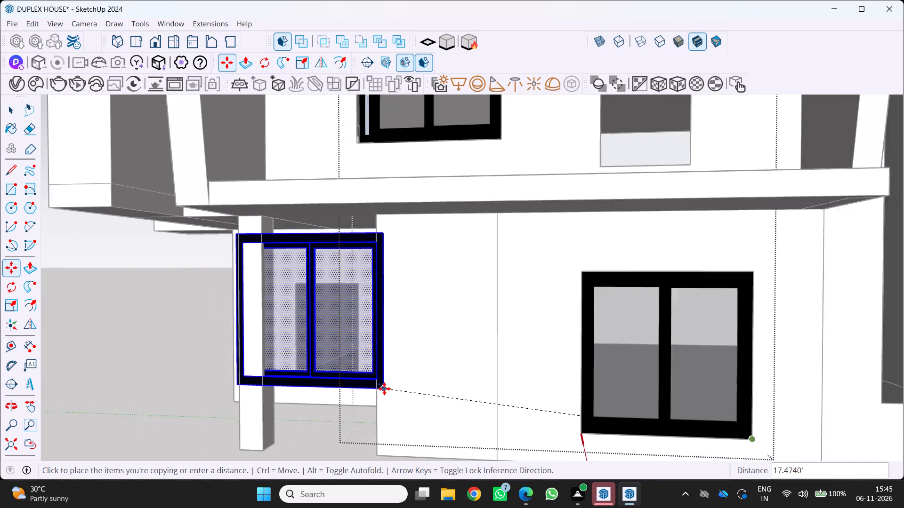
{"action": "scroll", "coordinate": [384, 389], "scroll_direction": "up", "scroll_amount": 8}
{"action": "middle_click_drag", "start_coordinate": [370, 368], "coordinate": [493, 377]}
{"action": "middle_click", "coordinate": [492, 377]}
{"action": "scroll", "coordinate": [523, 371], "scroll_direction": "down", "scroll_amount": 5}
{"action": "scroll", "coordinate": [564, 363], "scroll_direction": "up", "scroll_amount": 2}
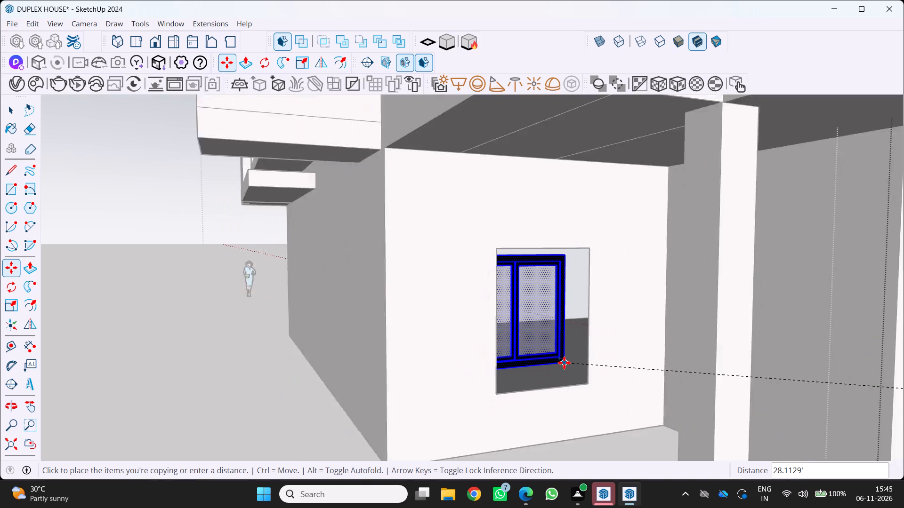
{"action": "scroll", "coordinate": [564, 363], "scroll_direction": "up", "scroll_amount": 5}
{"action": "left_click", "coordinate": [602, 392]}
Scale the copied window's width in to the left edge of the porch-wall opening.
{"action": "scroll", "coordinate": [594, 412], "scroll_direction": "down", "scroll_amount": 4}
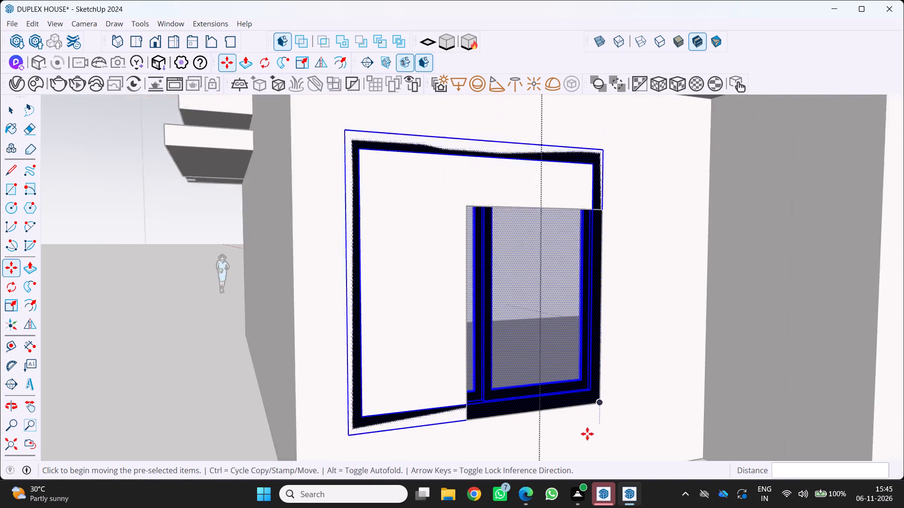
{"action": "scroll", "coordinate": [587, 434], "scroll_direction": "down", "scroll_amount": 6}
{"action": "middle_click_drag", "start_coordinate": [571, 430], "coordinate": [520, 442]}
{"action": "key", "text": "s"}
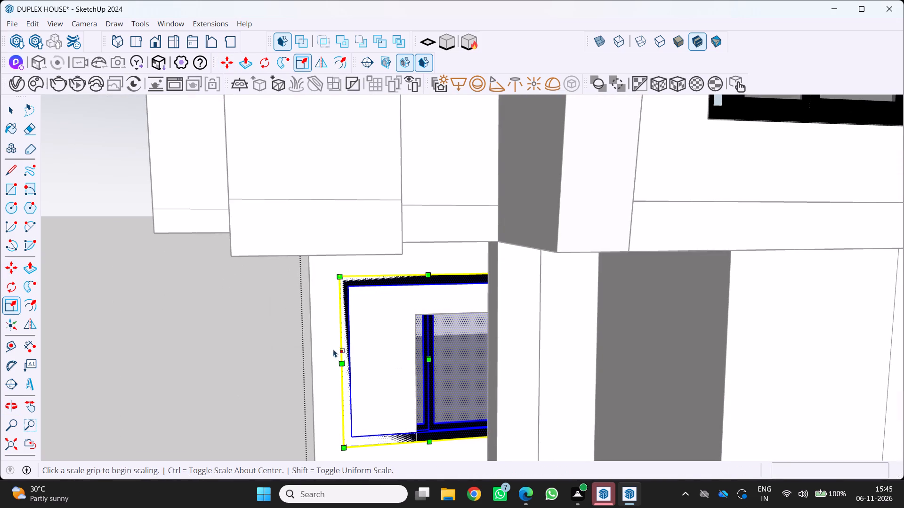
{"action": "left_click", "coordinate": [344, 361]}
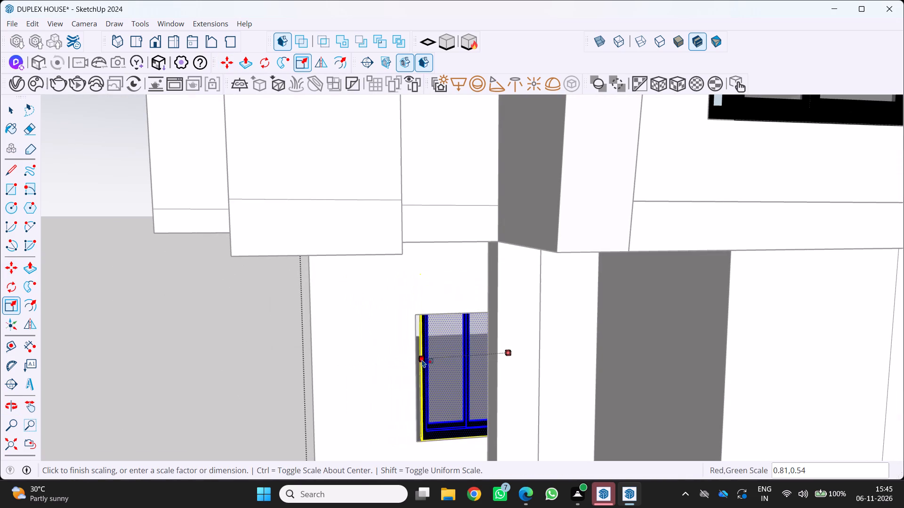
{"action": "left_click", "coordinate": [419, 358]}
Scale the copied window's height down to the top edge of the porch-wall opening.
{"action": "scroll", "coordinate": [425, 360], "scroll_direction": "down", "scroll_amount": 4}
{"action": "scroll", "coordinate": [460, 306], "scroll_direction": "up", "scroll_amount": 7}
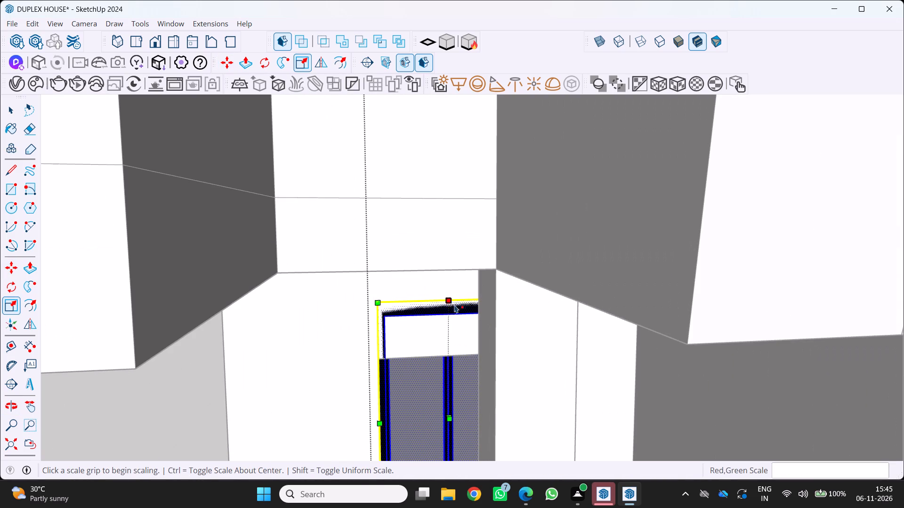
{"action": "left_click", "coordinate": [449, 300]}
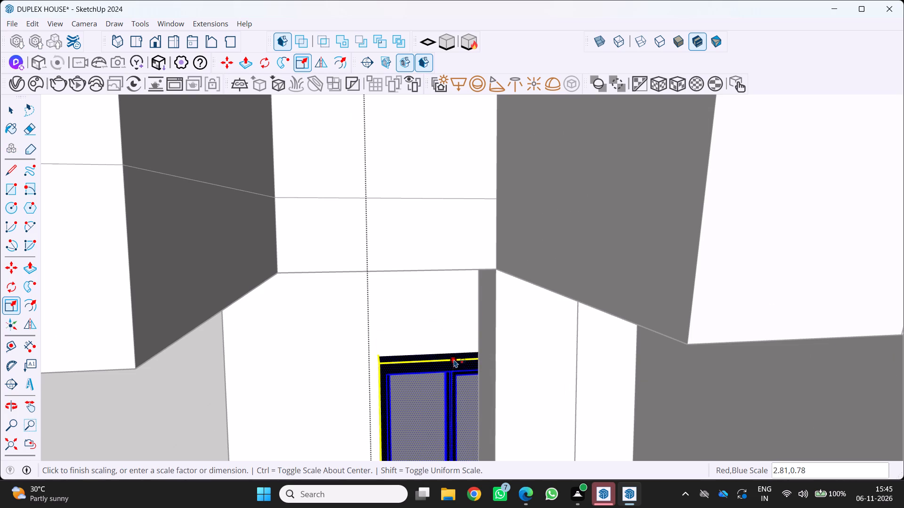
{"action": "scroll", "coordinate": [453, 367], "scroll_direction": "up", "scroll_amount": 6}
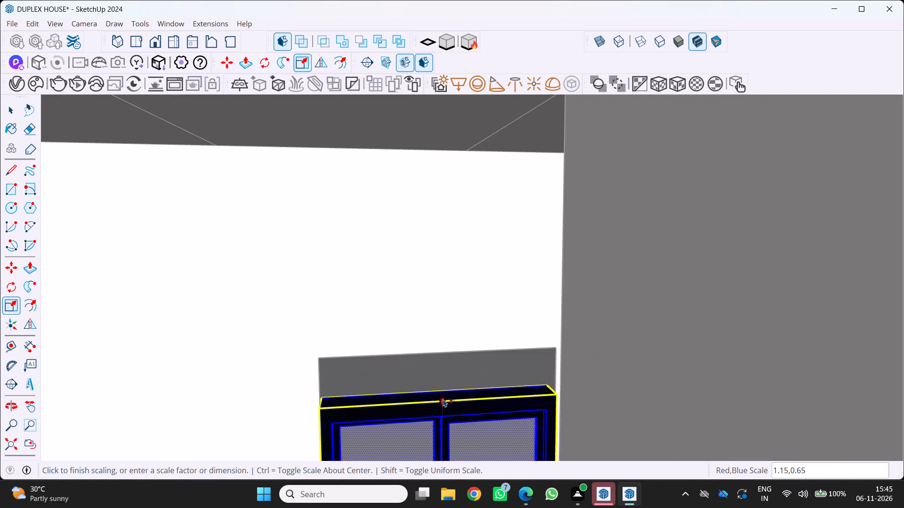
{"action": "left_click_drag", "start_coordinate": [458, 365], "coordinate": [455, 377]}
Move the protruding porch-wall window back about 1.2 ft along the red axis into its opening.
{"action": "scroll", "coordinate": [454, 388], "scroll_direction": "down", "scroll_amount": 4}
{"action": "scroll", "coordinate": [460, 362], "scroll_direction": "up", "scroll_amount": 1}
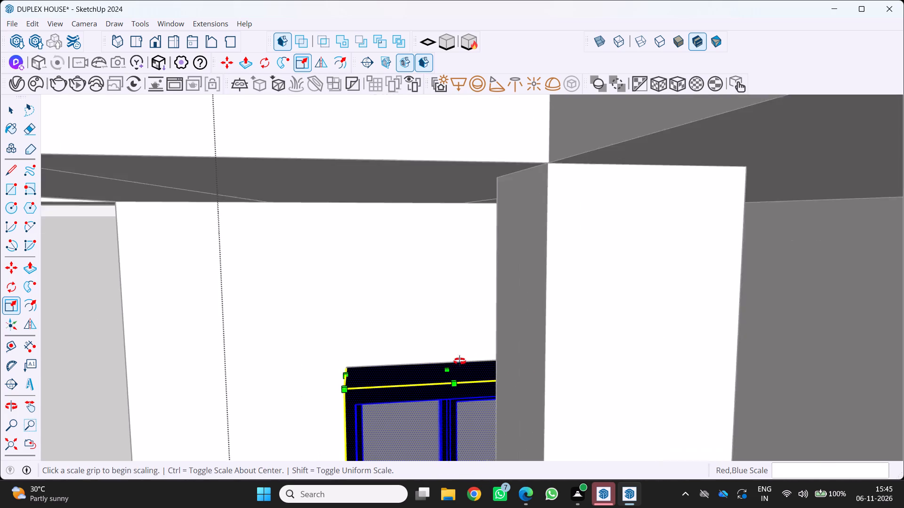
{"action": "middle_click_drag", "start_coordinate": [460, 361], "coordinate": [543, 306]}
{"action": "middle_click", "coordinate": [543, 306]}
{"action": "scroll", "coordinate": [507, 351], "scroll_direction": "up", "scroll_amount": 1}
{"action": "key", "text": "m"}
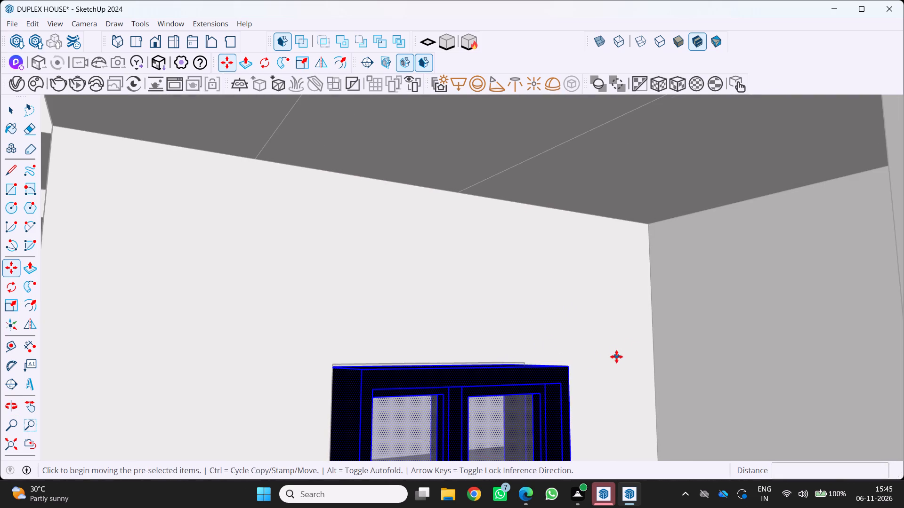
{"action": "middle_click_drag", "start_coordinate": [615, 357], "coordinate": [572, 396]}
{"action": "middle_click", "coordinate": [572, 396]}
{"action": "middle_click_drag", "start_coordinate": [572, 396], "coordinate": [665, 368]}
{"action": "middle_click", "coordinate": [666, 368]}
{"action": "middle_click", "coordinate": [667, 367]}
{"action": "middle_click_drag", "start_coordinate": [670, 367], "coordinate": [674, 366]}
{"action": "middle_click", "coordinate": [679, 365]}
{"action": "middle_click", "coordinate": [683, 364]}
{"action": "middle_click", "coordinate": [684, 364]}
{"action": "scroll", "coordinate": [408, 392], "scroll_direction": "down", "scroll_amount": 4}
{"action": "scroll", "coordinate": [241, 352], "scroll_direction": "up", "scroll_amount": 2}
{"action": "middle_click_drag", "start_coordinate": [247, 342], "coordinate": [281, 353]}
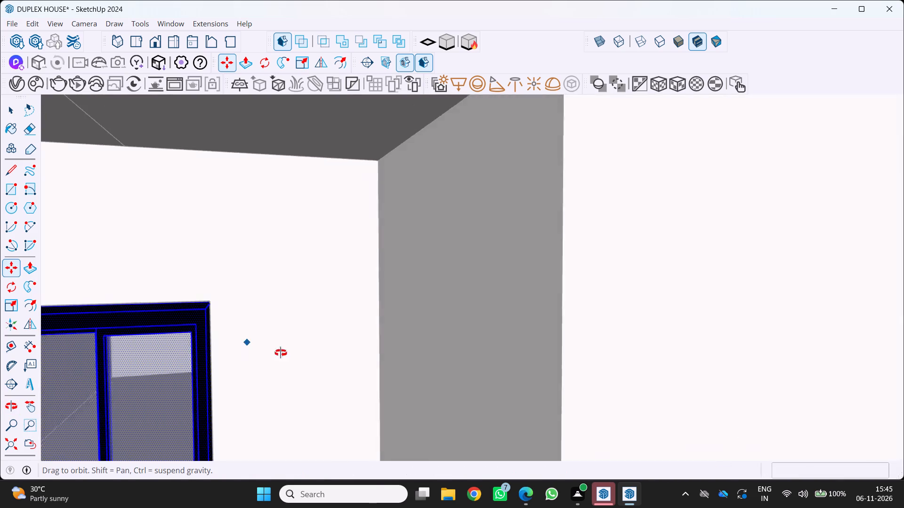
{"action": "middle_click_drag", "start_coordinate": [281, 353], "coordinate": [481, 331]}
{"action": "middle_click", "coordinate": [475, 333]}
{"action": "middle_click", "coordinate": [473, 335]}
{"action": "scroll", "coordinate": [470, 329], "scroll_direction": "down", "scroll_amount": 10}
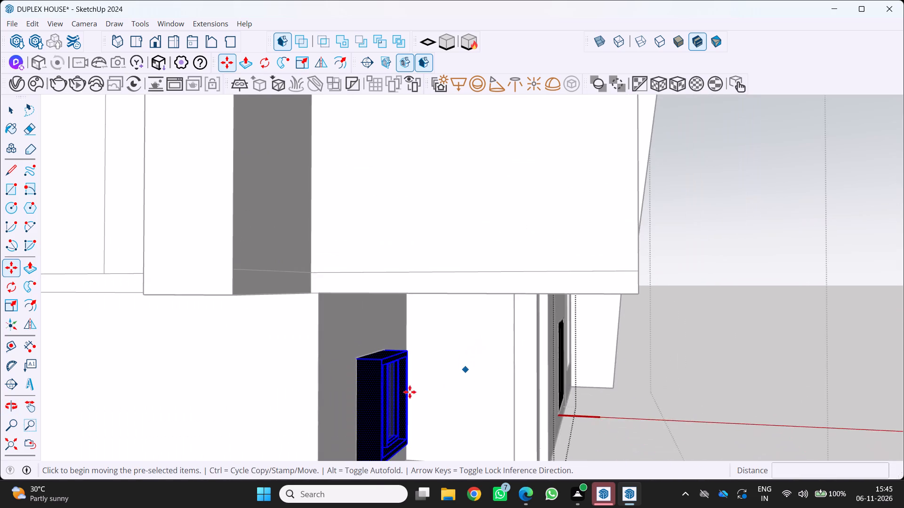
{"action": "scroll", "coordinate": [340, 386], "scroll_direction": "up", "scroll_amount": 1}
{"action": "middle_click", "coordinate": [340, 383]}
{"action": "middle_click_drag", "start_coordinate": [341, 384], "coordinate": [328, 398]}
{"action": "middle_click", "coordinate": [327, 399]}
{"action": "middle_click_drag", "start_coordinate": [325, 400], "coordinate": [321, 402]}
{"action": "middle_click", "coordinate": [321, 402]}
{"action": "scroll", "coordinate": [488, 320], "scroll_direction": "up", "scroll_amount": 3}
{"action": "middle_click_drag", "start_coordinate": [354, 370], "coordinate": [442, 357]}
{"action": "middle_click", "coordinate": [442, 357]}
{"action": "key", "text": "m"}
{"action": "left_click", "coordinate": [355, 374]}
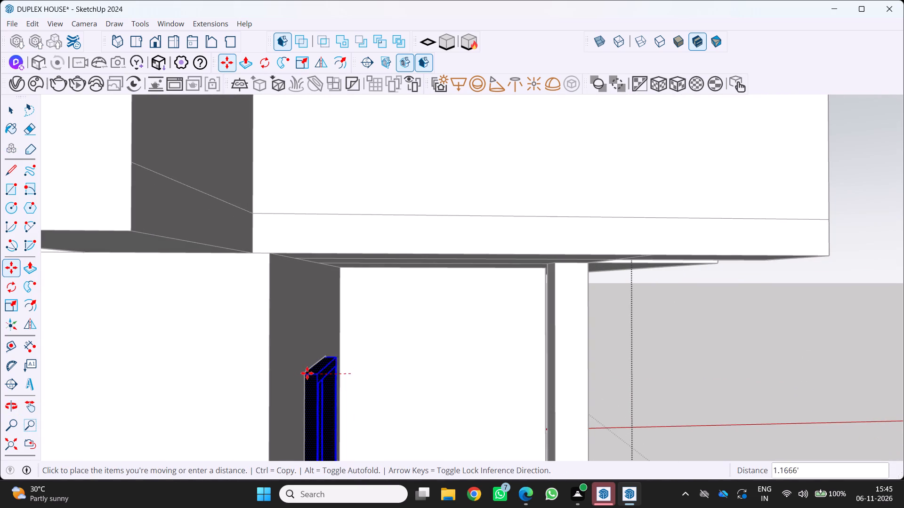
{"action": "left_click_drag", "start_coordinate": [304, 374], "coordinate": [311, 375]}
Deselect the porch-wall window and examine its fit and the front windows from several angles around the house.
{"action": "scroll", "coordinate": [465, 361], "scroll_direction": "down", "scroll_amount": 9}
{"action": "key", "text": "space"}
{"action": "left_click", "coordinate": [442, 388]}
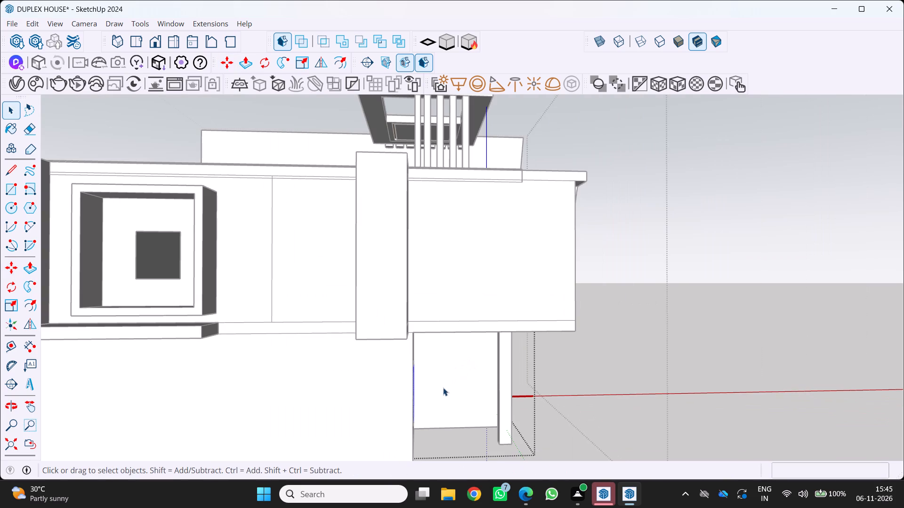
{"action": "scroll", "coordinate": [416, 379], "scroll_direction": "up", "scroll_amount": 4}
{"action": "middle_click", "coordinate": [389, 365]}
{"action": "middle_click_drag", "start_coordinate": [391, 365], "coordinate": [364, 360]}
{"action": "scroll", "coordinate": [440, 340], "scroll_direction": "down", "scroll_amount": 5}
{"action": "middle_click", "coordinate": [524, 342]}
{"action": "middle_click_drag", "start_coordinate": [524, 342], "coordinate": [491, 351]}
{"action": "middle_click_drag", "start_coordinate": [484, 353], "coordinate": [445, 360]}
{"action": "middle_click", "coordinate": [444, 360]}
{"action": "middle_click", "coordinate": [439, 361]}
{"action": "middle_click", "coordinate": [439, 361]}
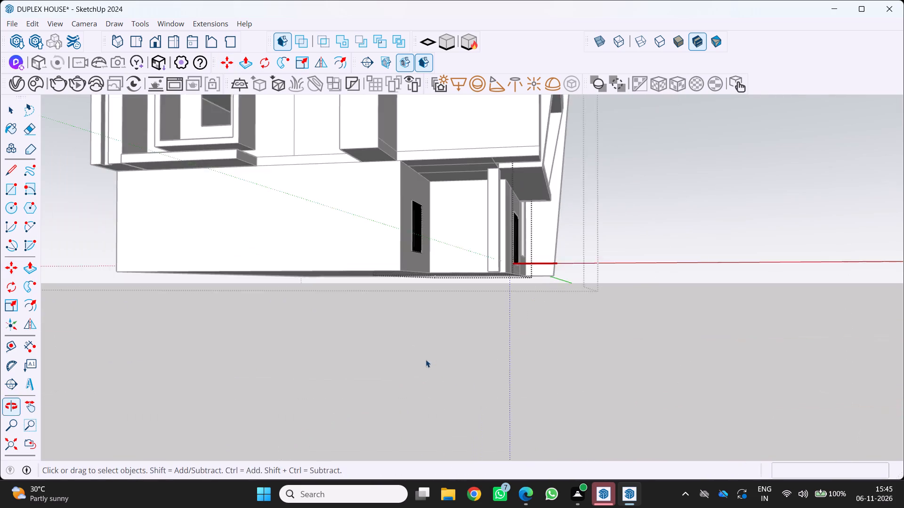
{"action": "scroll", "coordinate": [381, 334], "scroll_direction": "up", "scroll_amount": 4}
{"action": "middle_click", "coordinate": [400, 316]}
{"action": "middle_click_drag", "start_coordinate": [401, 319], "coordinate": [401, 326]}
{"action": "middle_click_drag", "start_coordinate": [405, 334], "coordinate": [368, 399]}
{"action": "key", "text": "space"}
{"action": "left_click_drag", "start_coordinate": [429, 321], "coordinate": [423, 329]}
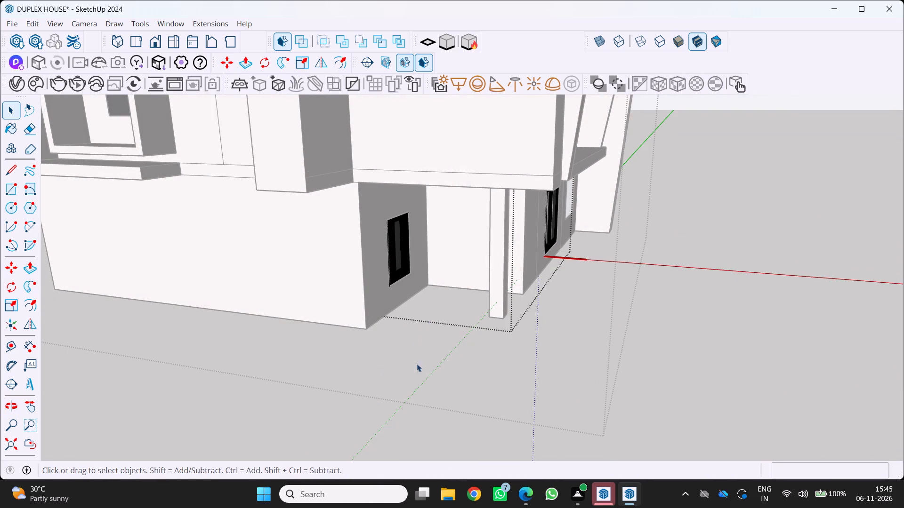
{"action": "scroll", "coordinate": [487, 315], "scroll_direction": "down", "scroll_amount": 5}
{"action": "middle_click_drag", "start_coordinate": [539, 321], "coordinate": [365, 349]}
{"action": "middle_click", "coordinate": [365, 350]}
{"action": "scroll", "coordinate": [427, 311], "scroll_direction": "up", "scroll_amount": 3}
{"action": "middle_click", "coordinate": [457, 317]}
{"action": "middle_click", "coordinate": [457, 317]}
{"action": "middle_click", "coordinate": [454, 317]}
{"action": "middle_click_drag", "start_coordinate": [450, 318], "coordinate": [360, 342]}
{"action": "key", "text": "space"}
{"action": "left_click", "coordinate": [434, 370]}
{"action": "scroll", "coordinate": [425, 342], "scroll_direction": "up", "scroll_amount": 2}
{"action": "middle_click_drag", "start_coordinate": [420, 334], "coordinate": [399, 291]}
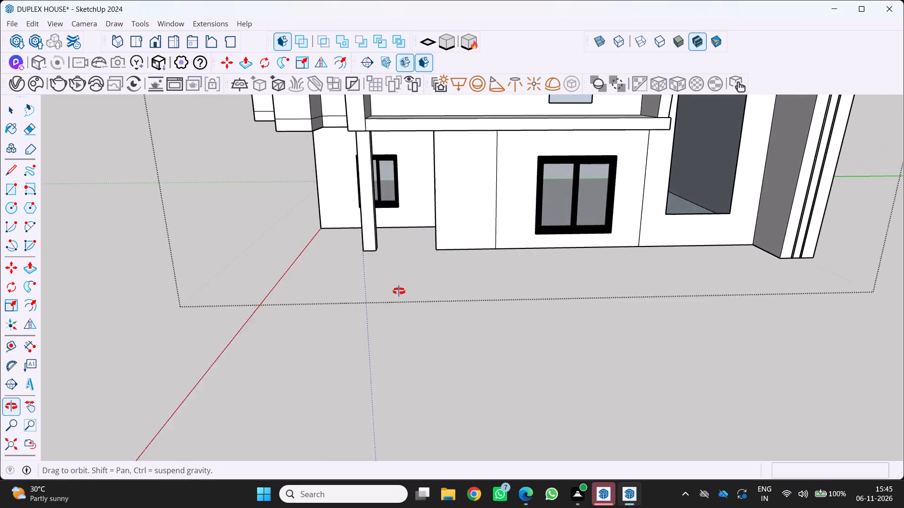
{"action": "middle_click_drag", "start_coordinate": [399, 291], "coordinate": [490, 366]}
{"action": "scroll", "coordinate": [490, 365], "scroll_direction": "down", "scroll_amount": 3}
{"action": "middle_click_drag", "start_coordinate": [476, 349], "coordinate": [387, 387]}
{"action": "scroll", "coordinate": [394, 383], "scroll_direction": "down", "scroll_amount": 4}
{"action": "scroll", "coordinate": [448, 270], "scroll_direction": "up", "scroll_amount": 1}
{"action": "middle_click_drag", "start_coordinate": [455, 255], "coordinate": [456, 239]}
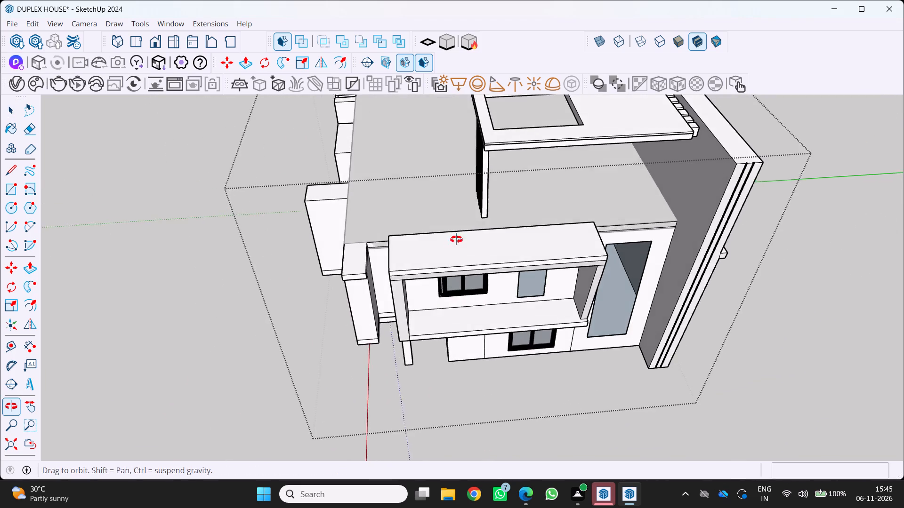
{"action": "middle_click_drag", "start_coordinate": [456, 239], "coordinate": [447, 163]}
Select all parts of the first-floor window and move it about 58 ft out of its opening to beside the house.
{"action": "scroll", "coordinate": [485, 226], "scroll_direction": "up", "scroll_amount": 5}
{"action": "left_click", "coordinate": [441, 263]}
{"action": "left_click", "coordinate": [442, 261]}
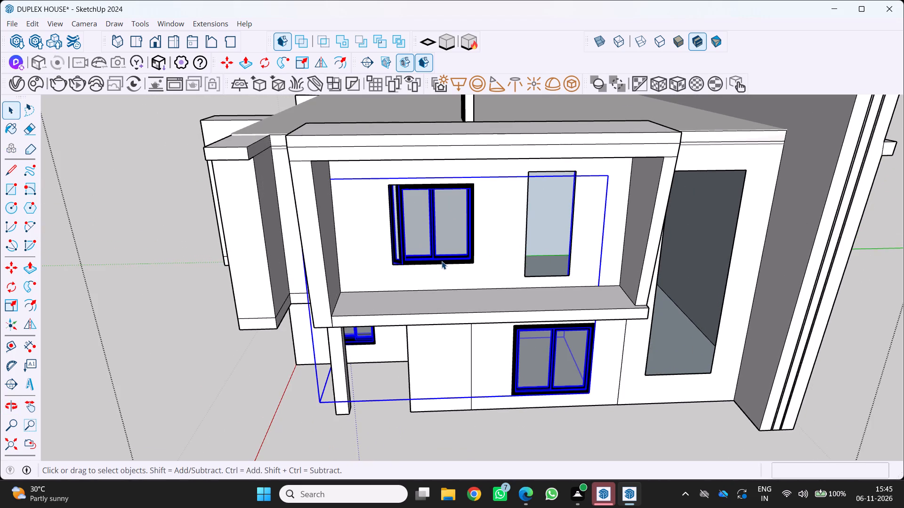
{"action": "triple_click", "coordinate": [442, 261]}
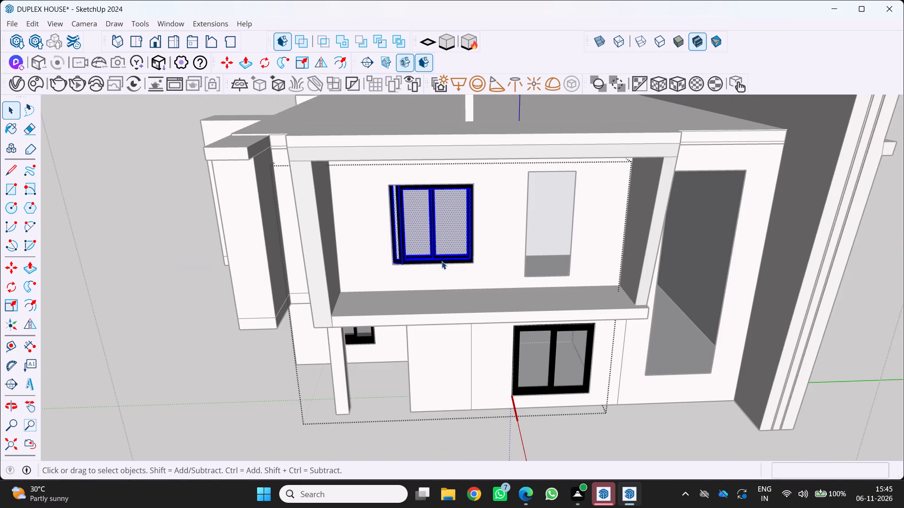
{"action": "key", "text": "m"}
{"action": "left_click_drag", "start_coordinate": [468, 260], "coordinate": [463, 264]}
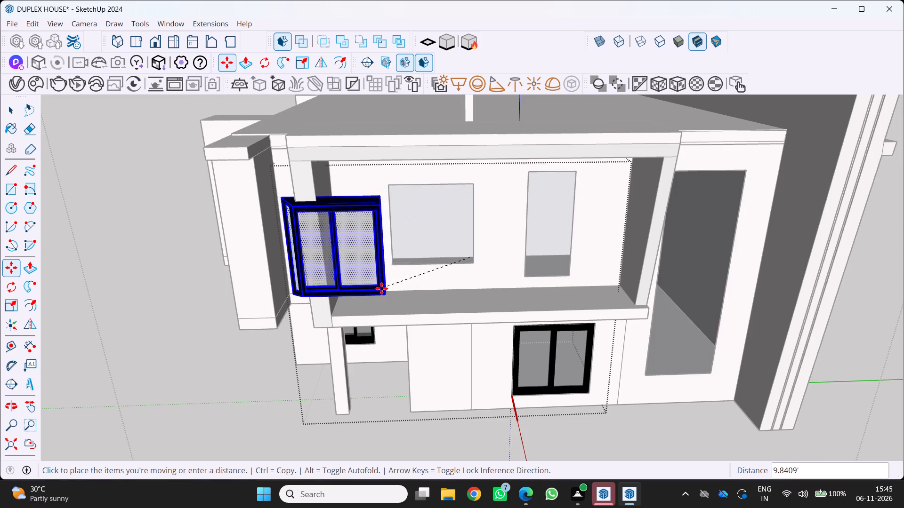
{"action": "scroll", "coordinate": [381, 289], "scroll_direction": "down", "scroll_amount": 3}
{"action": "scroll", "coordinate": [391, 360], "scroll_direction": "down", "scroll_amount": 5}
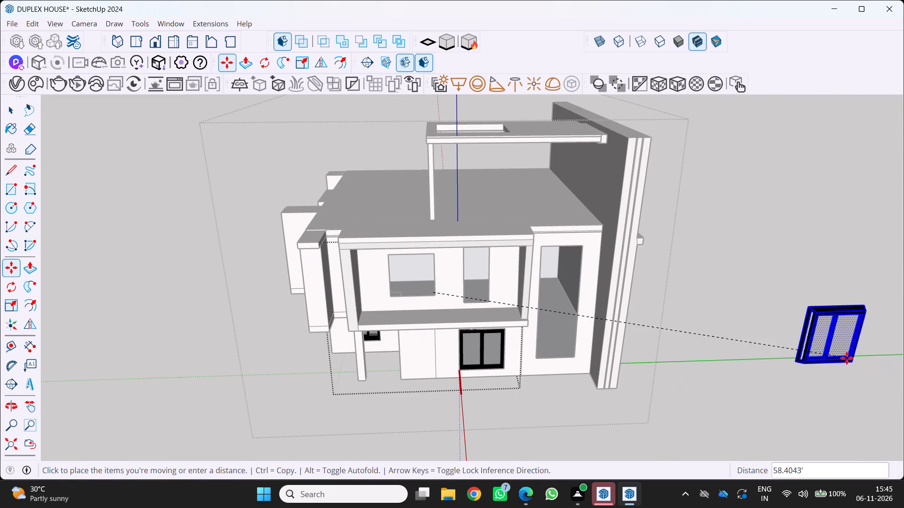
{"action": "left_click_drag", "start_coordinate": [847, 358], "coordinate": [842, 358]}
{"action": "scroll", "coordinate": [827, 375], "scroll_direction": "up", "scroll_amount": 1}
{"action": "key", "text": "space"}
{"action": "left_click", "coordinate": [794, 378]}
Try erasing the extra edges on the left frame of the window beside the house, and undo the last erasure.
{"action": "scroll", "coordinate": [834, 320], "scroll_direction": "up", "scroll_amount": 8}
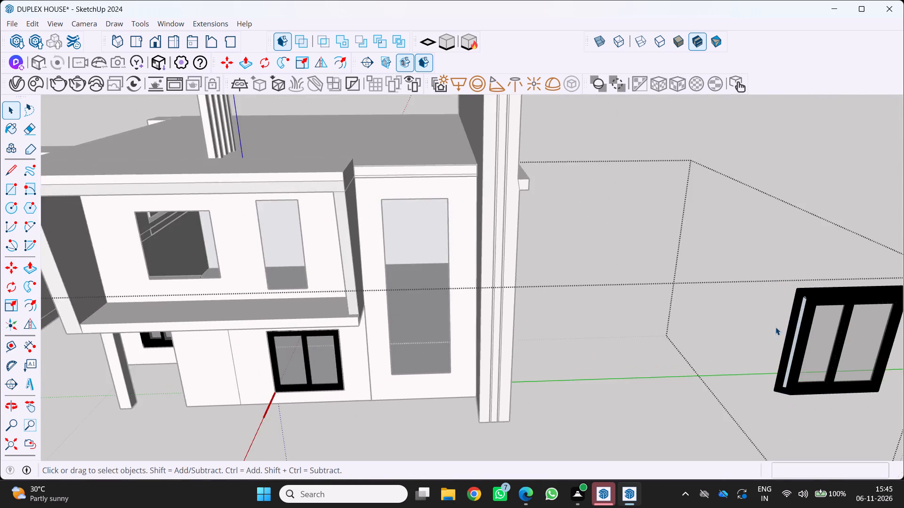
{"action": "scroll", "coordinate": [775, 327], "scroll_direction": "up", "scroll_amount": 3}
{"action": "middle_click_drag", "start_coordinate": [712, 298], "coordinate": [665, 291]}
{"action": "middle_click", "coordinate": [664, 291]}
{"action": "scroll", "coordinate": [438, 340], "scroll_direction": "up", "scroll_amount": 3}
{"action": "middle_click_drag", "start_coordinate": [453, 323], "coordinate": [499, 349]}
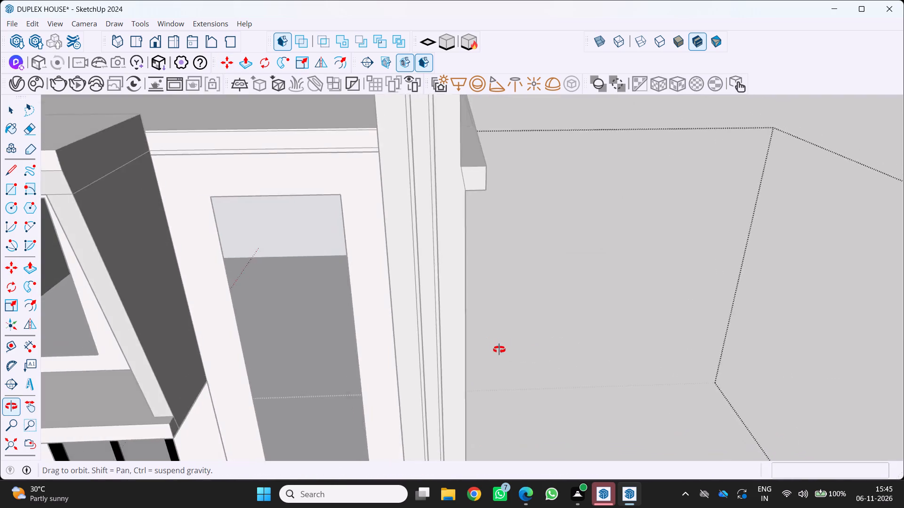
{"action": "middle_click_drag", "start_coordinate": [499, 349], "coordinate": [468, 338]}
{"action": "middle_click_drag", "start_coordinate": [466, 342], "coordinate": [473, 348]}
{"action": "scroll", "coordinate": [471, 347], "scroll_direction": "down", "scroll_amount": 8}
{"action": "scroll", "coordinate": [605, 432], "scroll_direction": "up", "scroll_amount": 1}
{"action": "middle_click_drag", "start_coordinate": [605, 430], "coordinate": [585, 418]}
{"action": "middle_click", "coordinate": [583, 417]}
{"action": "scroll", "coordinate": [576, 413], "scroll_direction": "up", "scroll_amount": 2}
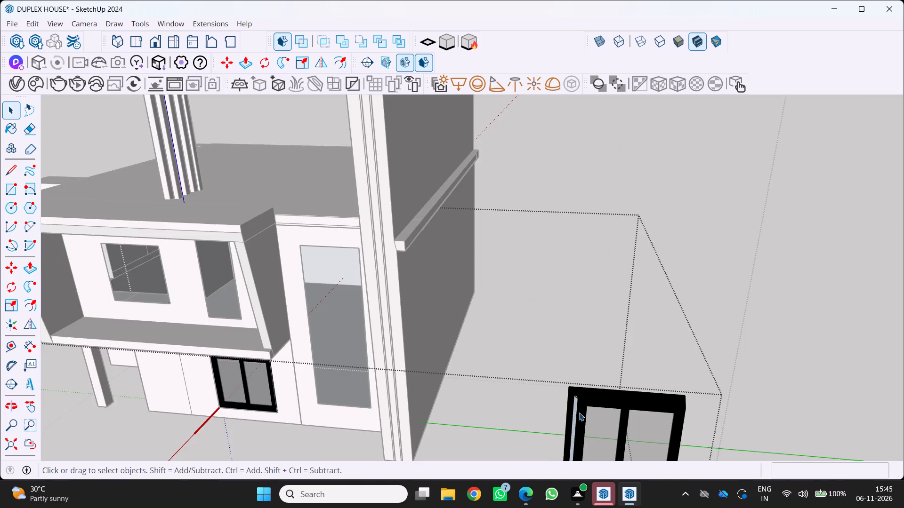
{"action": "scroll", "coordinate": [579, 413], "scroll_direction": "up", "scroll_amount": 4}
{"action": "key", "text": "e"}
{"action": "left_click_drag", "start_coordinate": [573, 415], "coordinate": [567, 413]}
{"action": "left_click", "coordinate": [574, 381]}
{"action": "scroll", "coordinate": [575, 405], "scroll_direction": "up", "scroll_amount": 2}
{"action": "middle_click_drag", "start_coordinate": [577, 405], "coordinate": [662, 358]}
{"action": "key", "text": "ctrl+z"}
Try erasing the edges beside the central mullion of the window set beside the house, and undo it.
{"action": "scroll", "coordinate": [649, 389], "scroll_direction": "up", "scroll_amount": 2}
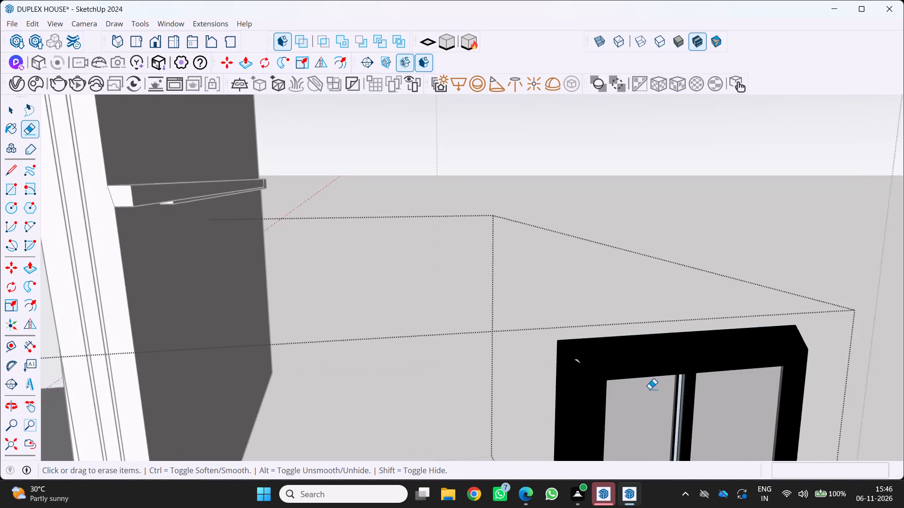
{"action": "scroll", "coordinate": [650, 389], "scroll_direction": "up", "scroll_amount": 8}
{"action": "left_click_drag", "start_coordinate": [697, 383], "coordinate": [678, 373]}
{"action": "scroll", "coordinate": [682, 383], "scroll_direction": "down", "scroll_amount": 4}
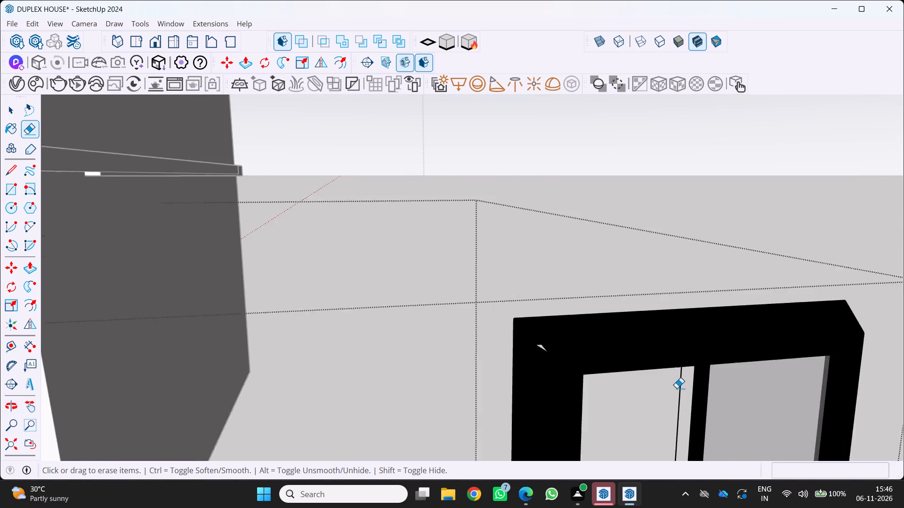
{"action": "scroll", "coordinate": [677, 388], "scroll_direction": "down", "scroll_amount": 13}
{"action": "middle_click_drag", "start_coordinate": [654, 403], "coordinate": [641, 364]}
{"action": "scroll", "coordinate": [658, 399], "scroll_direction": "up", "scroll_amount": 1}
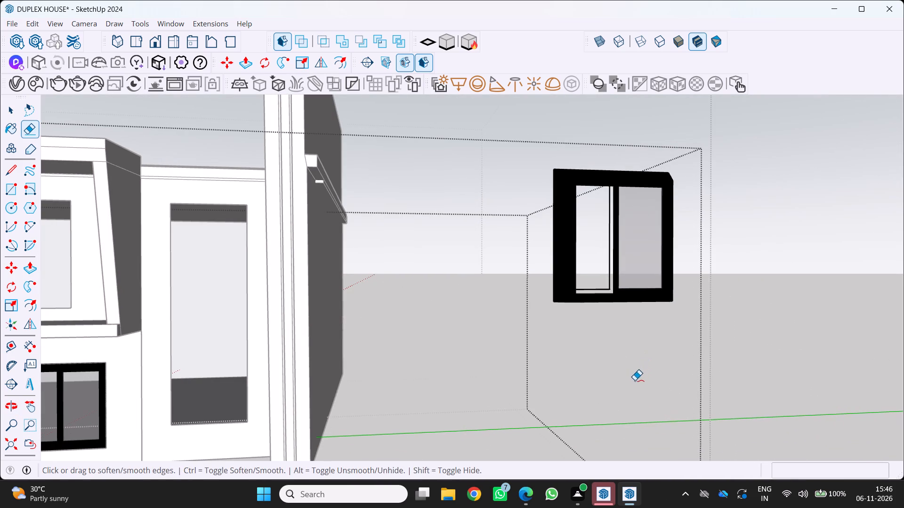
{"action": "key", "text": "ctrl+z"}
Examine the house's front openings, the ground-floor window and the window set beside the house from several angles.
{"action": "scroll", "coordinate": [559, 389], "scroll_direction": "down", "scroll_amount": 10}
{"action": "middle_click_drag", "start_coordinate": [405, 420], "coordinate": [507, 391]}
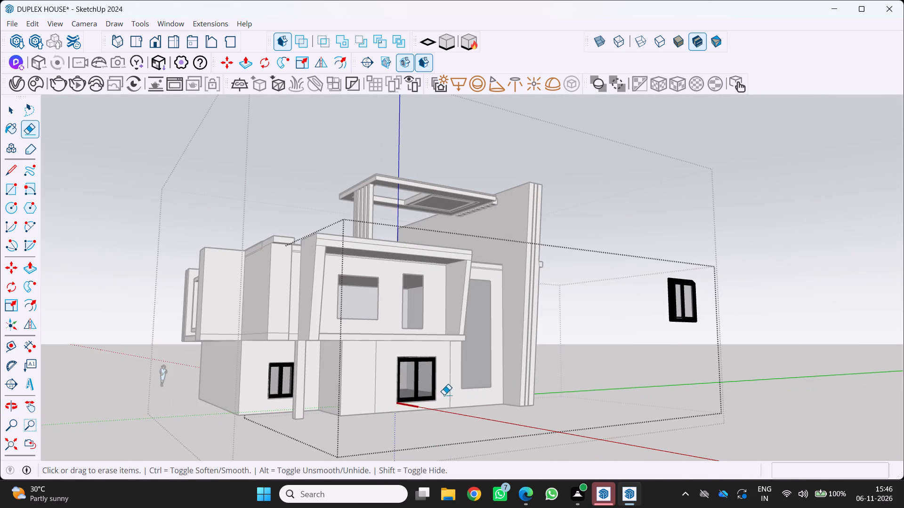
{"action": "key", "text": "space"}
{"action": "scroll", "coordinate": [423, 395], "scroll_direction": "up", "scroll_amount": 3}
{"action": "left_click", "coordinate": [436, 388]}
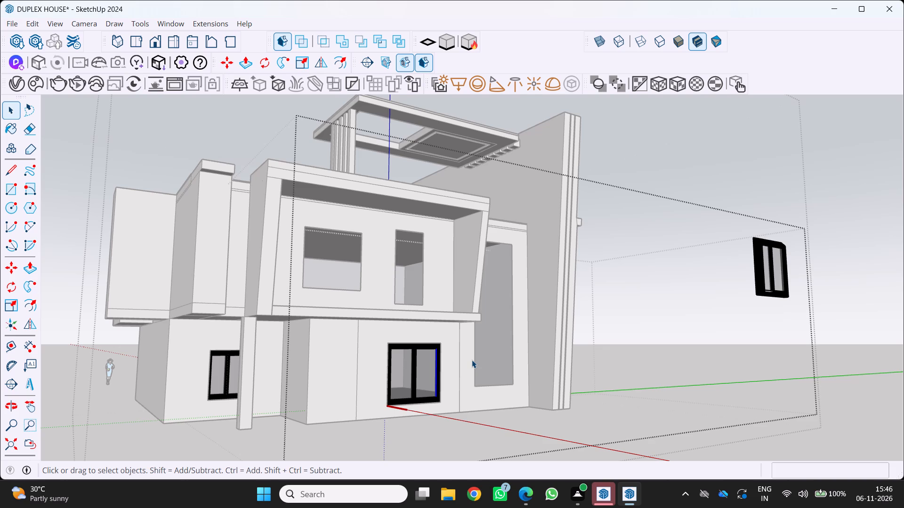
{"action": "key", "text": "space"}
{"action": "key", "text": "space"}
{"action": "middle_click_drag", "start_coordinate": [439, 427], "coordinate": [434, 438]}
{"action": "middle_click", "coordinate": [434, 439]}
{"action": "middle_click", "coordinate": [434, 441]}
{"action": "scroll", "coordinate": [434, 443], "scroll_direction": "up", "scroll_amount": 1}
{"action": "middle_click", "coordinate": [434, 443]}
{"action": "scroll", "coordinate": [565, 390], "scroll_direction": "down", "scroll_amount": 6}
{"action": "middle_click_drag", "start_coordinate": [638, 397], "coordinate": [858, 392]}
{"action": "scroll", "coordinate": [638, 397], "scroll_direction": "up", "scroll_amount": 1}
{"action": "middle_click_drag", "start_coordinate": [837, 392], "coordinate": [666, 399]}
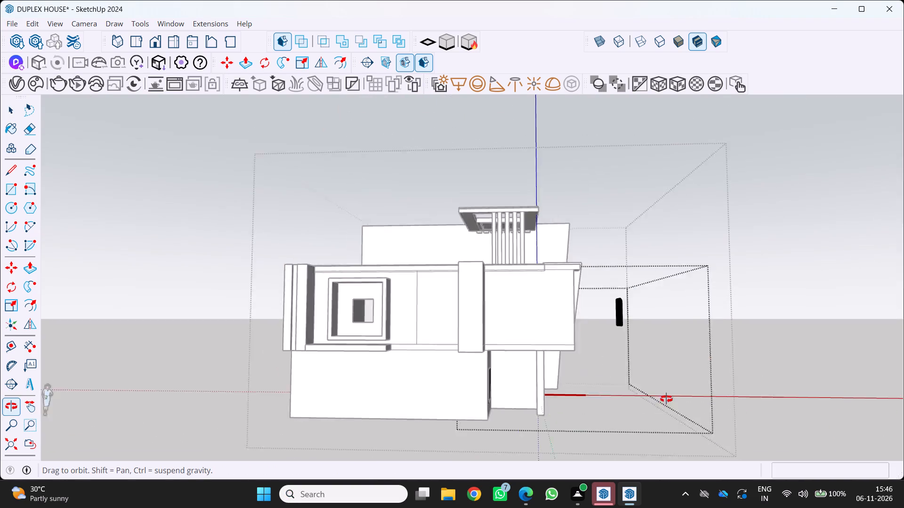
{"action": "middle_click_drag", "start_coordinate": [666, 399], "coordinate": [483, 398]}
{"action": "scroll", "coordinate": [513, 340], "scroll_direction": "up", "scroll_amount": 5}
{"action": "middle_click", "coordinate": [542, 405]}
{"action": "middle_click_drag", "start_coordinate": [540, 405], "coordinate": [499, 411]}
{"action": "key", "text": "space"}
{"action": "middle_click", "coordinate": [499, 410]}
{"action": "scroll", "coordinate": [525, 339], "scroll_direction": "down", "scroll_amount": 6}
{"action": "key", "text": "space"}
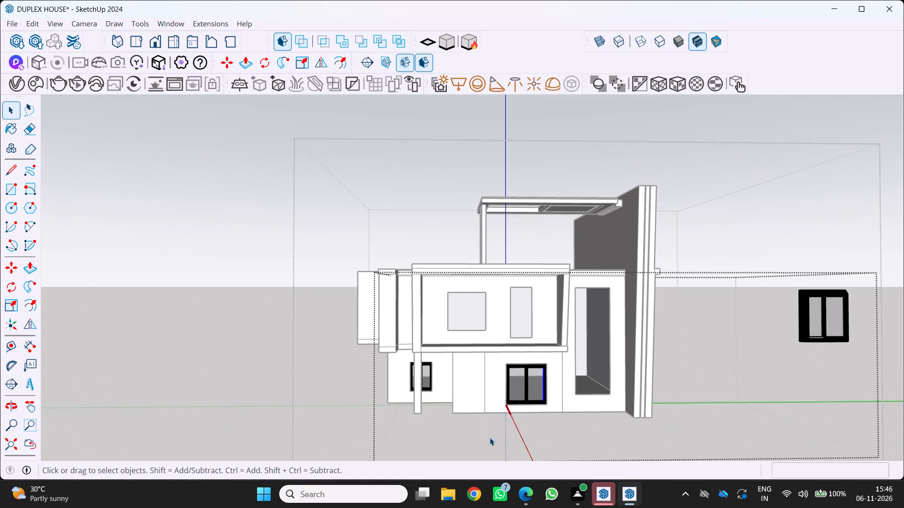
{"action": "left_click_drag", "start_coordinate": [499, 426], "coordinate": [492, 425]}
{"action": "scroll", "coordinate": [510, 410], "scroll_direction": "up", "scroll_amount": 5}
{"action": "middle_click_drag", "start_coordinate": [511, 399], "coordinate": [482, 417]}
{"action": "middle_click", "coordinate": [482, 417]}
{"action": "scroll", "coordinate": [524, 423], "scroll_direction": "up", "scroll_amount": 4}
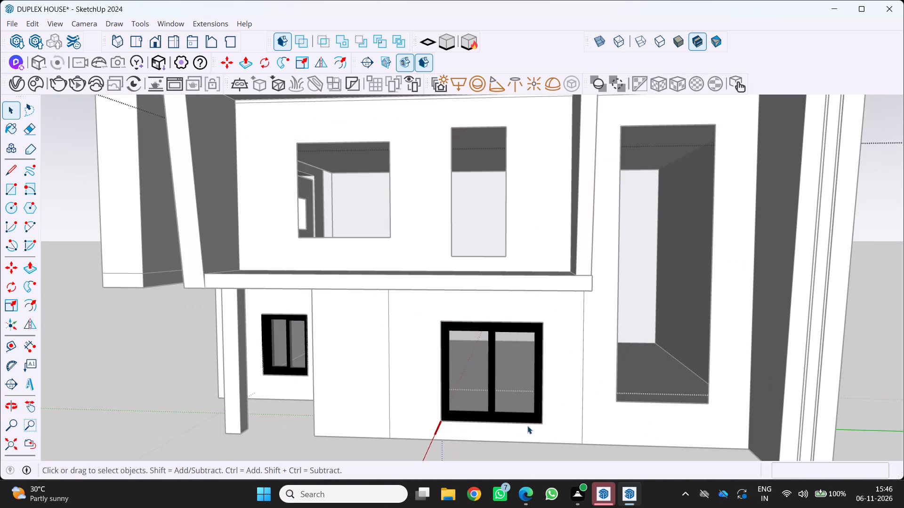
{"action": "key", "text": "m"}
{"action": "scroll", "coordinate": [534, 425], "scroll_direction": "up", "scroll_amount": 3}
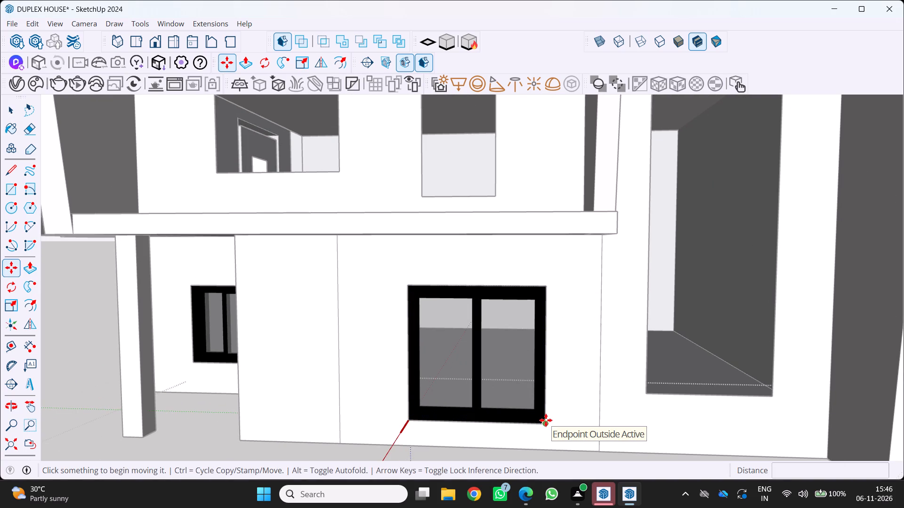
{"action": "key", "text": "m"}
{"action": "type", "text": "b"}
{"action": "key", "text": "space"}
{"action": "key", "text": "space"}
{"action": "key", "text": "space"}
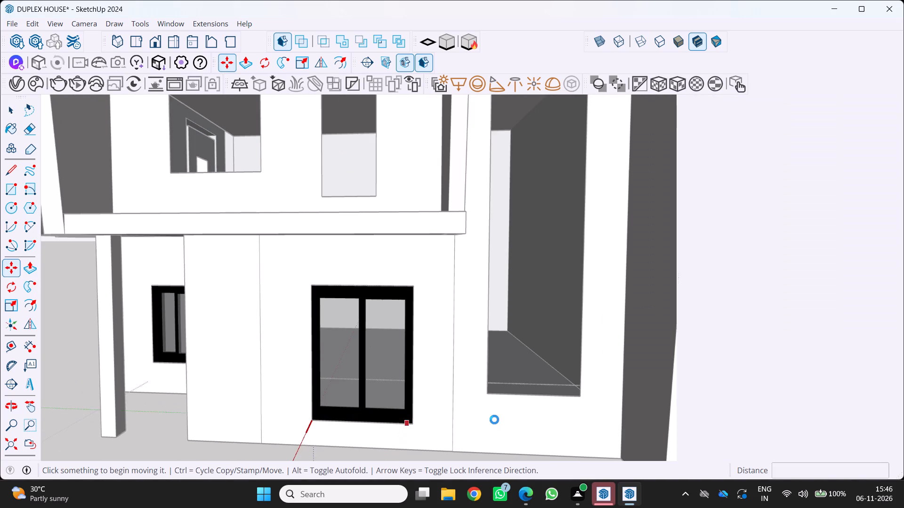
Select all parts of the large ground-floor front window and copy it about 18.18 ft into the wide first-floor opening.
{"action": "scroll", "coordinate": [500, 411], "scroll_direction": "down", "scroll_amount": 17}
{"action": "scroll", "coordinate": [422, 405], "scroll_direction": "up", "scroll_amount": 1}
{"action": "middle_click", "coordinate": [422, 405]}
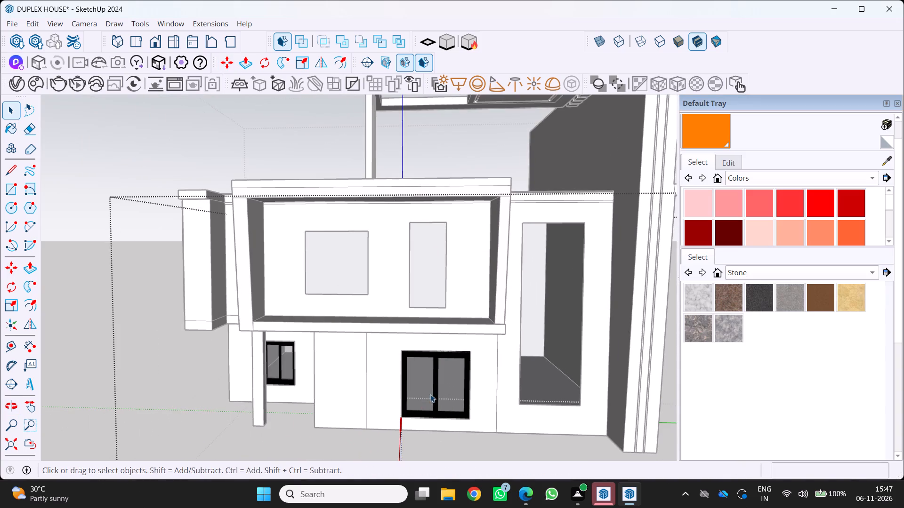
{"action": "scroll", "coordinate": [439, 384], "scroll_direction": "up", "scroll_amount": 3}
{"action": "left_click", "coordinate": [477, 418]}
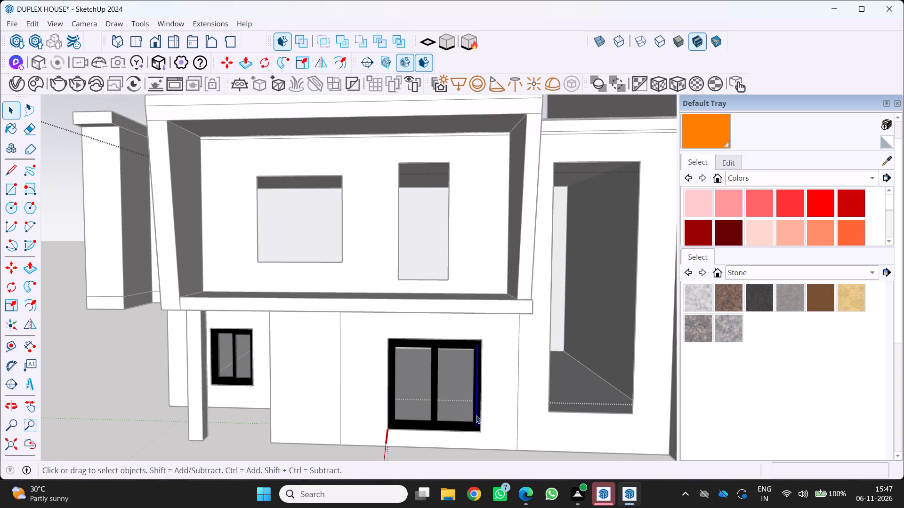
{"action": "triple_click", "coordinate": [424, 427]}
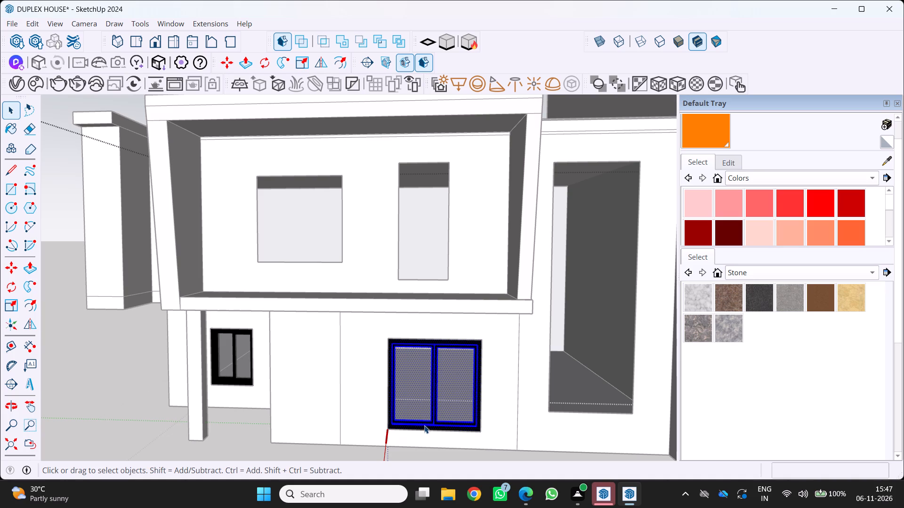
{"action": "left_click", "coordinate": [424, 425]}
{"action": "scroll", "coordinate": [451, 425], "scroll_direction": "up", "scroll_amount": 11}
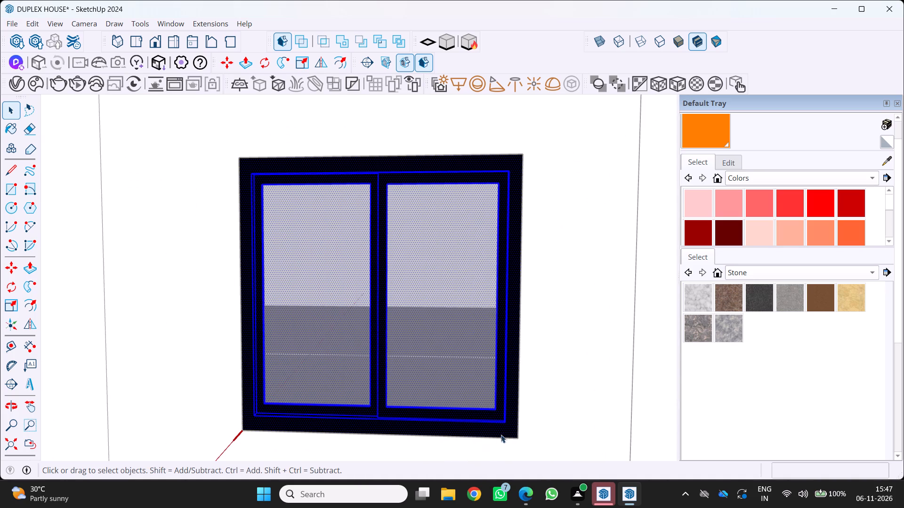
{"action": "key", "text": "m"}
{"action": "scroll", "coordinate": [484, 442], "scroll_direction": "up", "scroll_amount": 4}
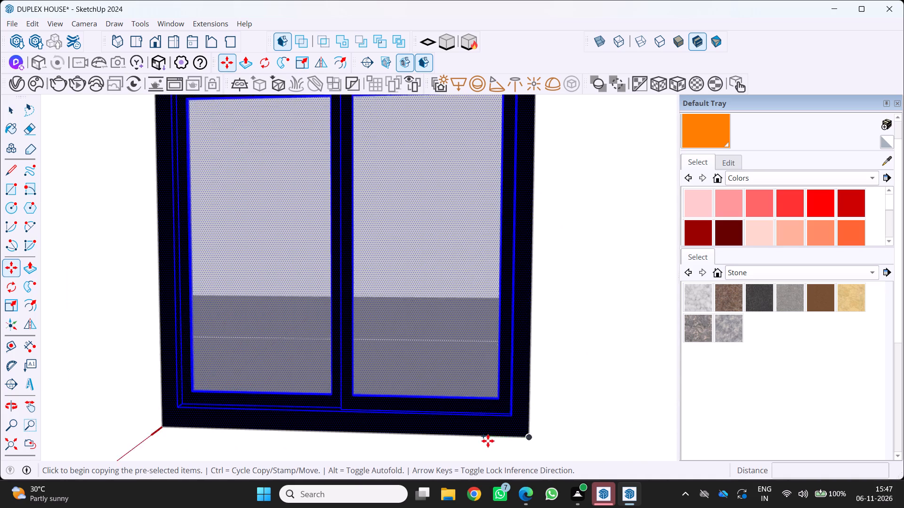
{"action": "left_click", "coordinate": [533, 434]}
{"action": "scroll", "coordinate": [543, 389], "scroll_direction": "down", "scroll_amount": 11}
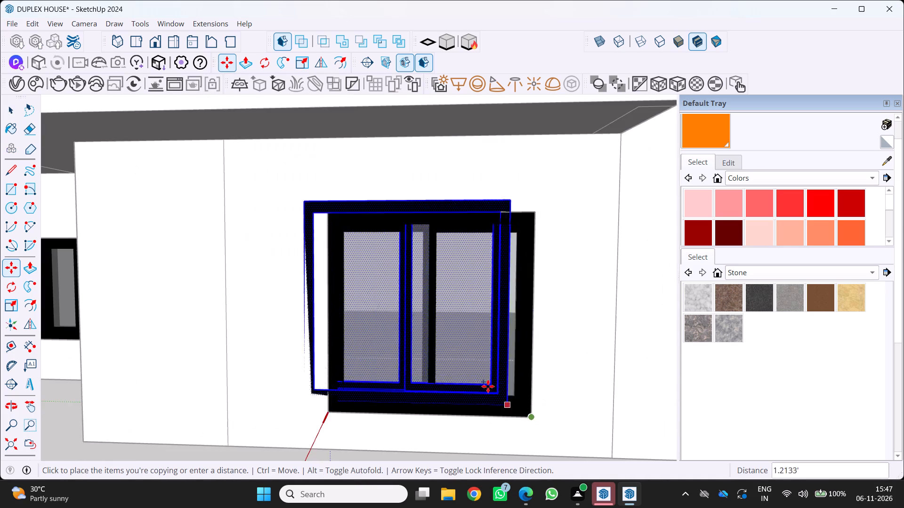
{"action": "scroll", "coordinate": [488, 386], "scroll_direction": "down", "scroll_amount": 10}
{"action": "scroll", "coordinate": [903, 468], "scroll_direction": "down", "scroll_amount": 4}
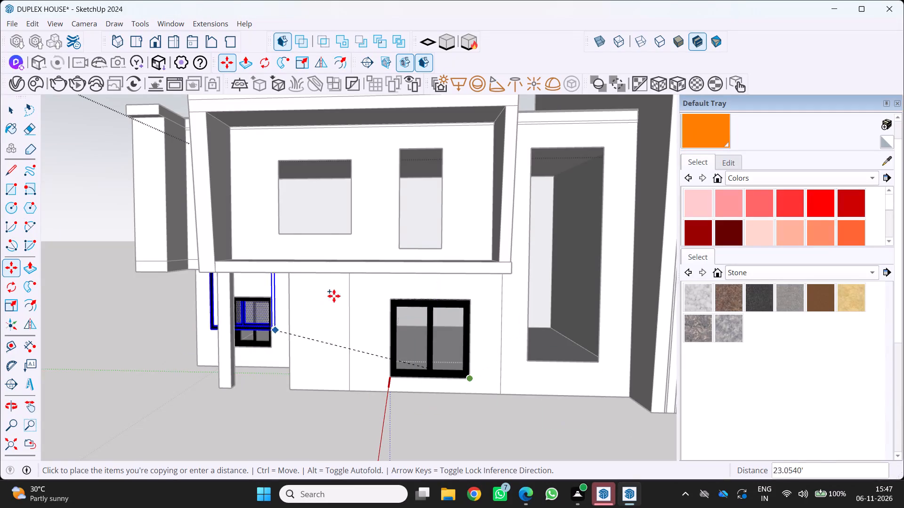
{"action": "scroll", "coordinate": [381, 202], "scroll_direction": "up", "scroll_amount": 10}
{"action": "middle_click_drag", "start_coordinate": [343, 239], "coordinate": [365, 307]}
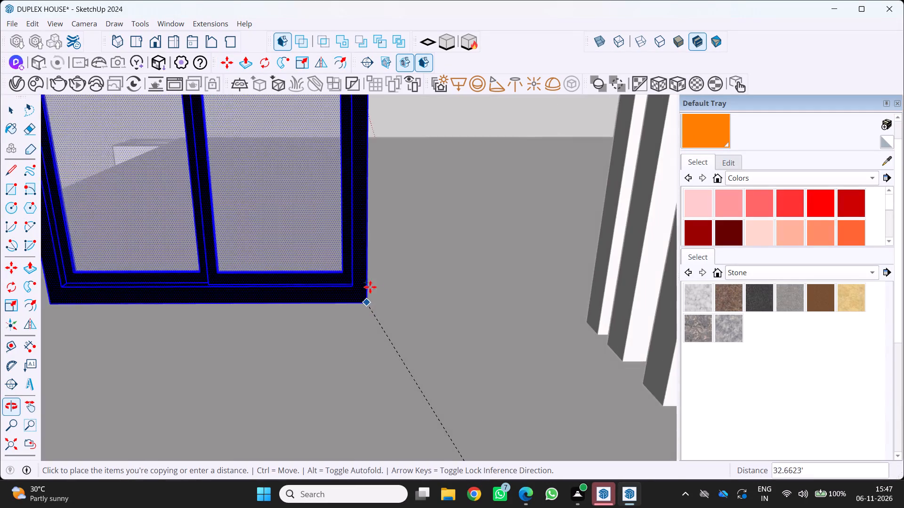
{"action": "scroll", "coordinate": [381, 262], "scroll_direction": "down", "scroll_amount": 18}
{"action": "scroll", "coordinate": [429, 380], "scroll_direction": "up", "scroll_amount": 4}
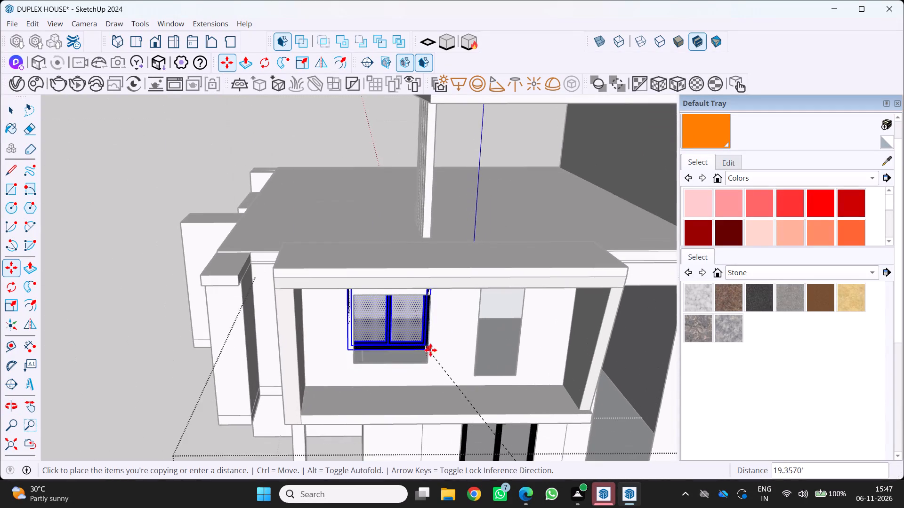
{"action": "scroll", "coordinate": [432, 350], "scroll_direction": "up", "scroll_amount": 6}
{"action": "left_click", "coordinate": [424, 367]}
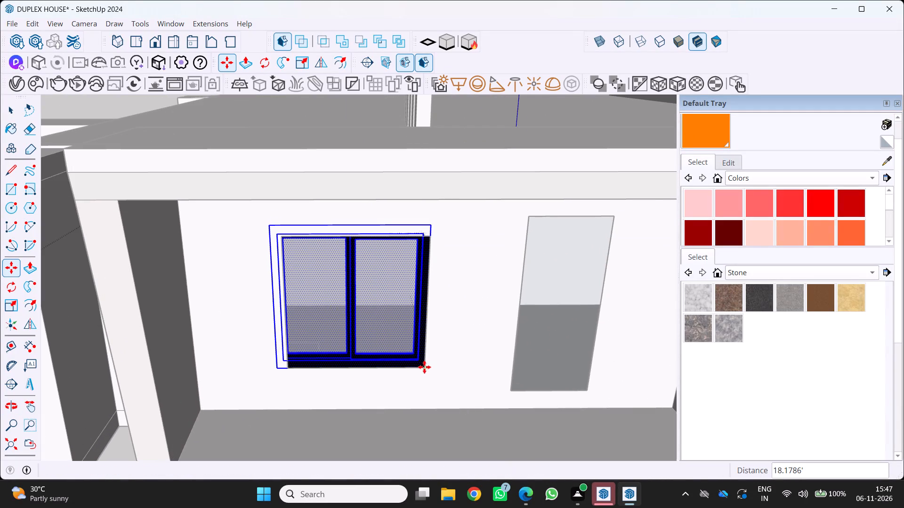
Scale the copied first-floor window to about 0.93 of its width and reduce its height to fit the opening, and deselect it.
{"action": "scroll", "coordinate": [146, 262], "scroll_direction": "down", "scroll_amount": 1}
{"action": "middle_click_drag", "start_coordinate": [179, 276], "coordinate": [241, 281]}
{"action": "middle_click", "coordinate": [241, 281]}
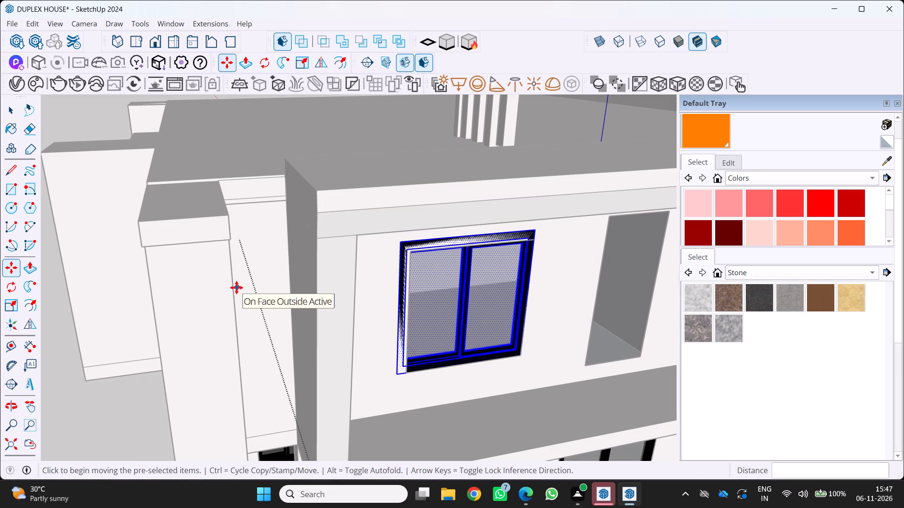
{"action": "key", "text": "s"}
{"action": "middle_click_drag", "start_coordinate": [367, 315], "coordinate": [273, 318]}
{"action": "middle_click", "coordinate": [273, 318]}
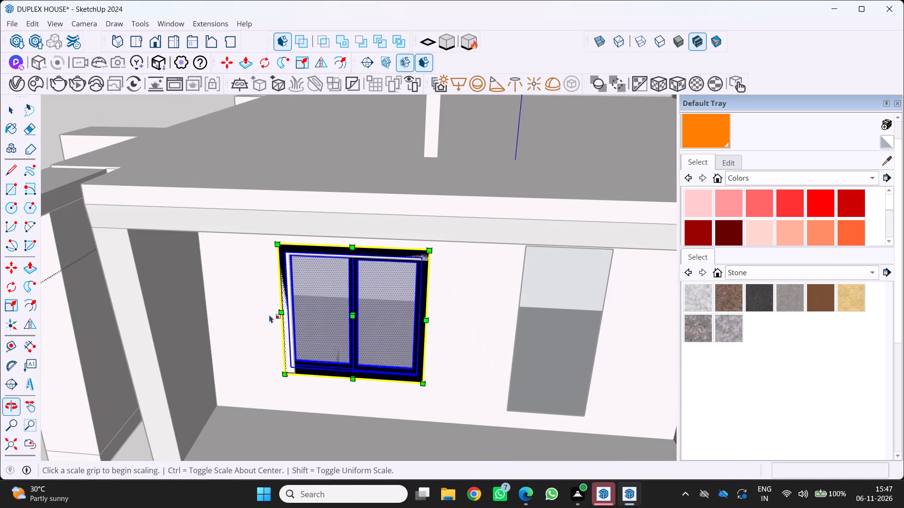
{"action": "left_click_drag", "start_coordinate": [277, 312], "coordinate": [292, 315]}
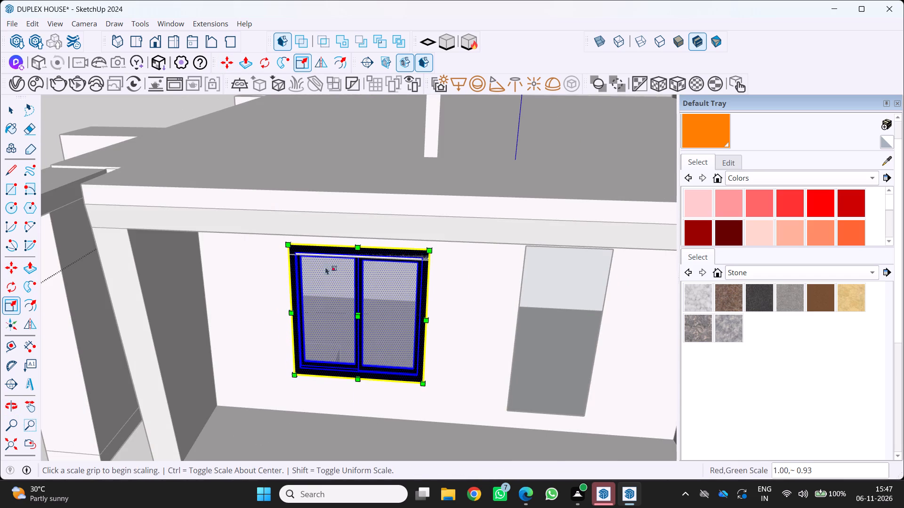
{"action": "scroll", "coordinate": [355, 249], "scroll_direction": "up", "scroll_amount": 3}
{"action": "left_click_drag", "start_coordinate": [357, 247], "coordinate": [359, 260]}
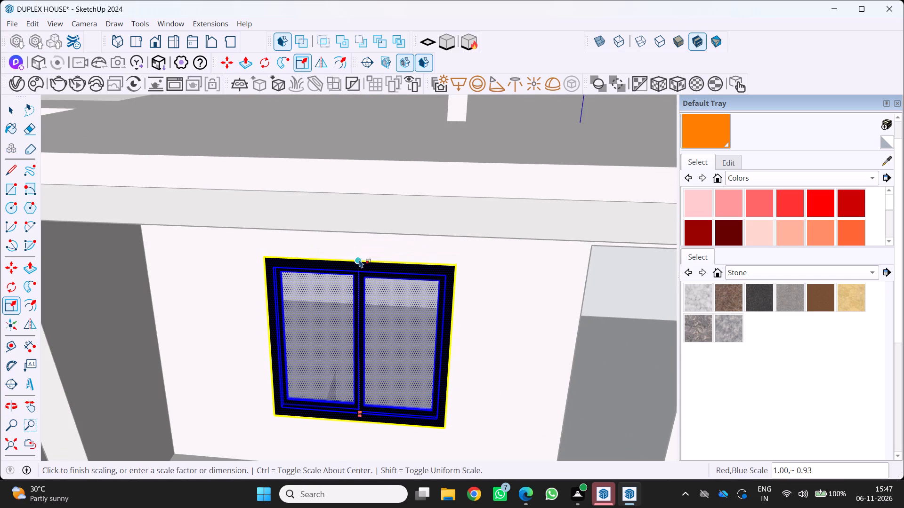
{"action": "left_click_drag", "start_coordinate": [359, 260], "coordinate": [359, 263]}
{"action": "scroll", "coordinate": [333, 293], "scroll_direction": "down", "scroll_amount": 5}
{"action": "scroll", "coordinate": [336, 293], "scroll_direction": "up", "scroll_amount": 1}
{"action": "middle_click_drag", "start_coordinate": [337, 291], "coordinate": [368, 255]}
{"action": "key", "text": "space"}
{"action": "left_click", "coordinate": [305, 373]}
{"action": "scroll", "coordinate": [357, 315], "scroll_direction": "up", "scroll_amount": 1}
{"action": "middle_click_drag", "start_coordinate": [357, 315], "coordinate": [354, 329]}
{"action": "middle_click", "coordinate": [354, 329]}
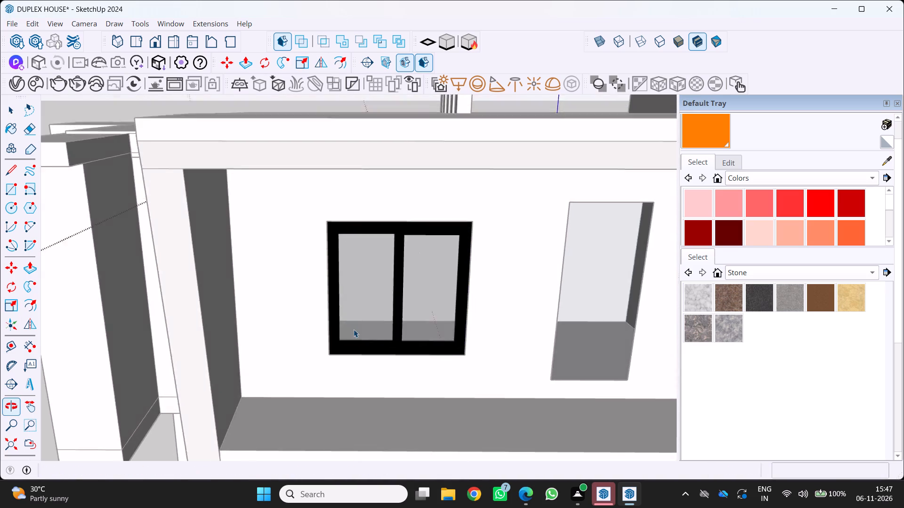
Examine the fitted first-floor window and the porch-wall window from the front and side of the house.
{"action": "scroll", "coordinate": [354, 329], "scroll_direction": "down", "scroll_amount": 9}
{"action": "scroll", "coordinate": [353, 333], "scroll_direction": "up", "scroll_amount": 1}
{"action": "middle_click_drag", "start_coordinate": [353, 333], "coordinate": [508, 255]}
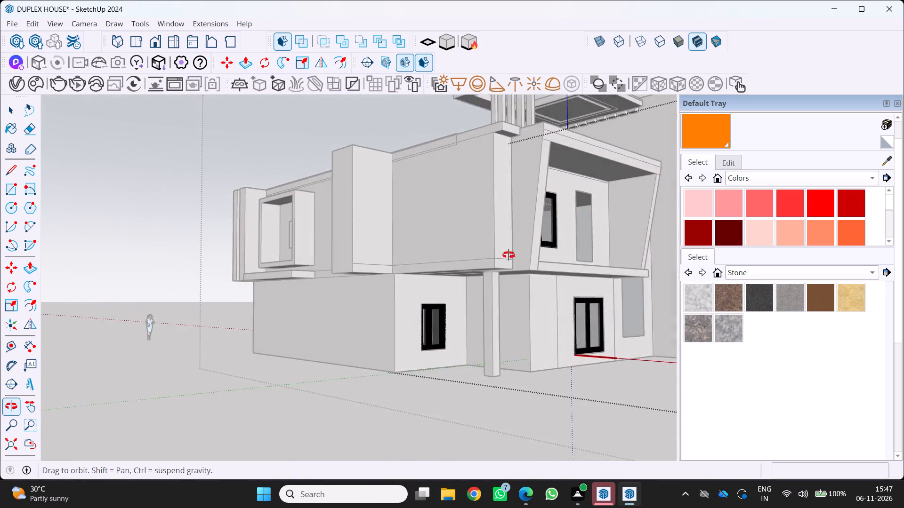
{"action": "middle_click_drag", "start_coordinate": [508, 255], "coordinate": [441, 284]}
{"action": "middle_click", "coordinate": [441, 286]}
{"action": "scroll", "coordinate": [441, 287], "scroll_direction": "down", "scroll_amount": 3}
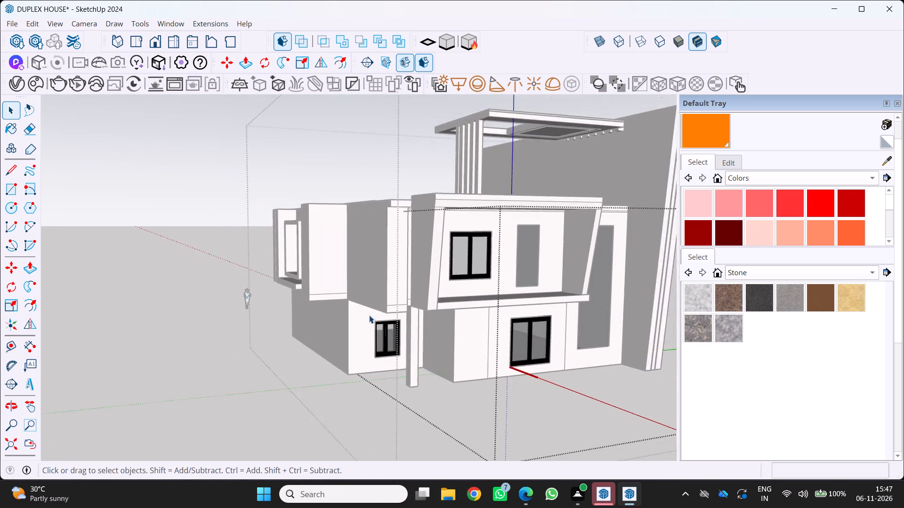
{"action": "scroll", "coordinate": [350, 319], "scroll_direction": "up", "scroll_amount": 4}
{"action": "middle_click_drag", "start_coordinate": [335, 339], "coordinate": [266, 330]}
{"action": "scroll", "coordinate": [335, 339], "scroll_direction": "up", "scroll_amount": 1}
{"action": "middle_click", "coordinate": [266, 329]}
{"action": "middle_click_drag", "start_coordinate": [268, 328], "coordinate": [286, 327]}
{"action": "scroll", "coordinate": [317, 362], "scroll_direction": "up", "scroll_amount": 3}
{"action": "middle_click_drag", "start_coordinate": [340, 376], "coordinate": [371, 416]}
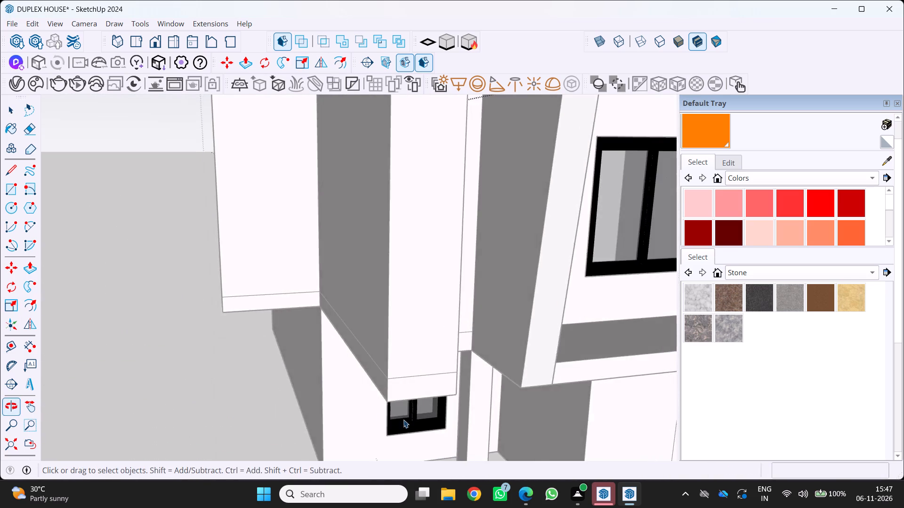
Select all parts of the porch-wall window and copy it onto the ground outside the side wall, near the projecting first-floor box frame.
{"action": "scroll", "coordinate": [404, 420], "scroll_direction": "up", "scroll_amount": 5}
{"action": "middle_click_drag", "start_coordinate": [416, 426], "coordinate": [408, 411]}
{"action": "middle_click", "coordinate": [408, 411]}
{"action": "key", "text": "space"}
{"action": "left_click", "coordinate": [438, 407]}
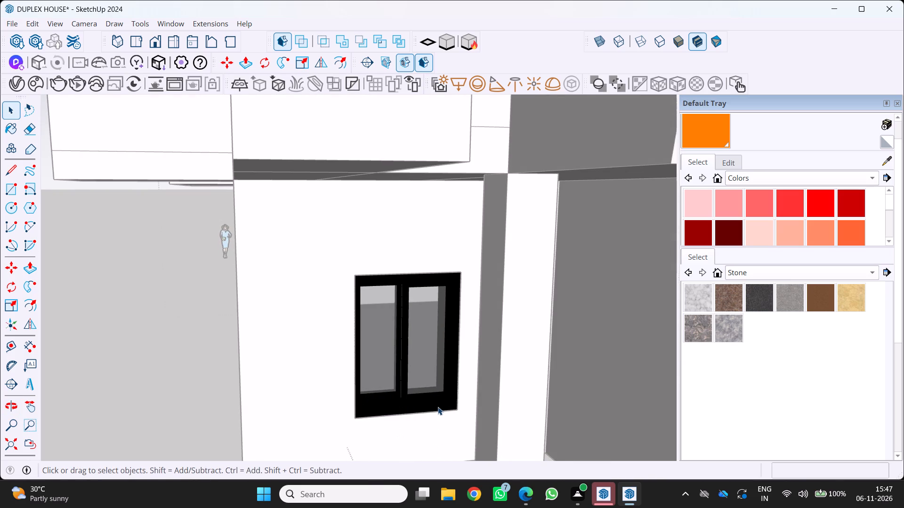
{"action": "triple_click", "coordinate": [436, 400]}
{"action": "left_click", "coordinate": [436, 400]}
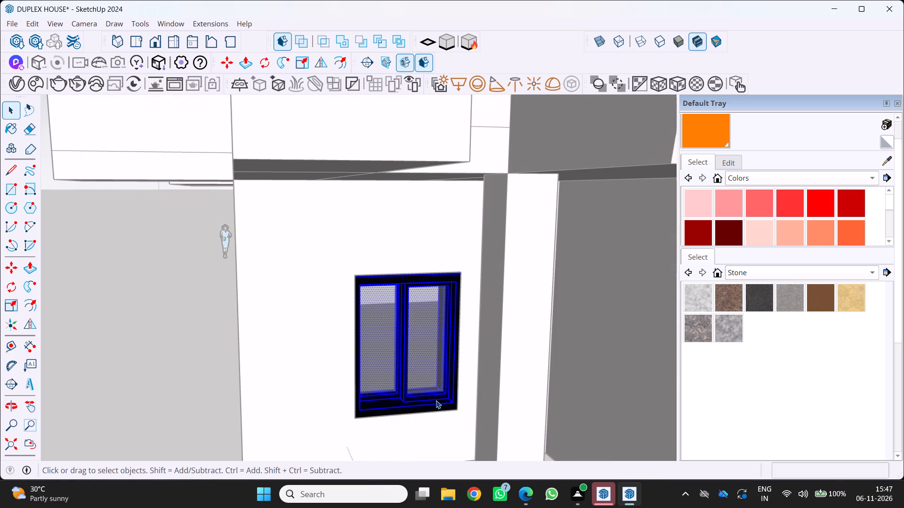
{"action": "triple_click", "coordinate": [436, 400]}
{"action": "key", "text": "m"}
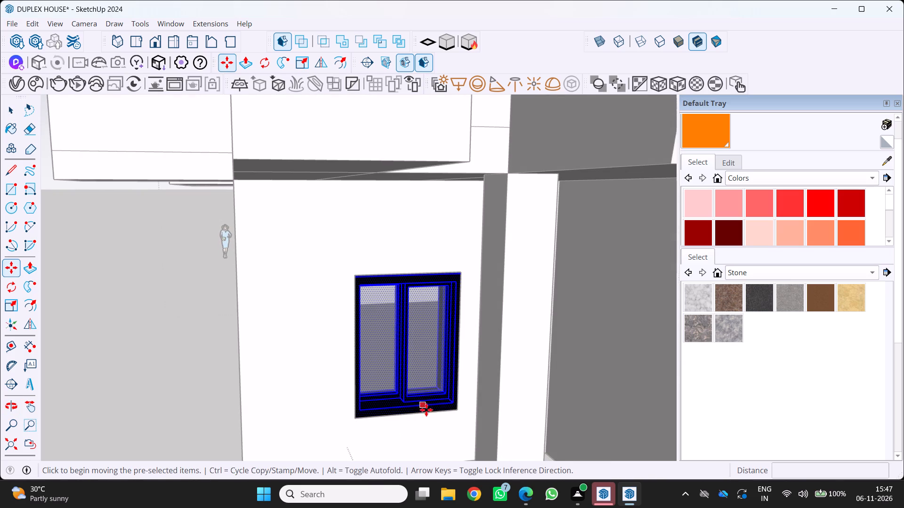
{"action": "scroll", "coordinate": [443, 413], "scroll_direction": "up", "scroll_amount": 6}
{"action": "left_click", "coordinate": [468, 406]}
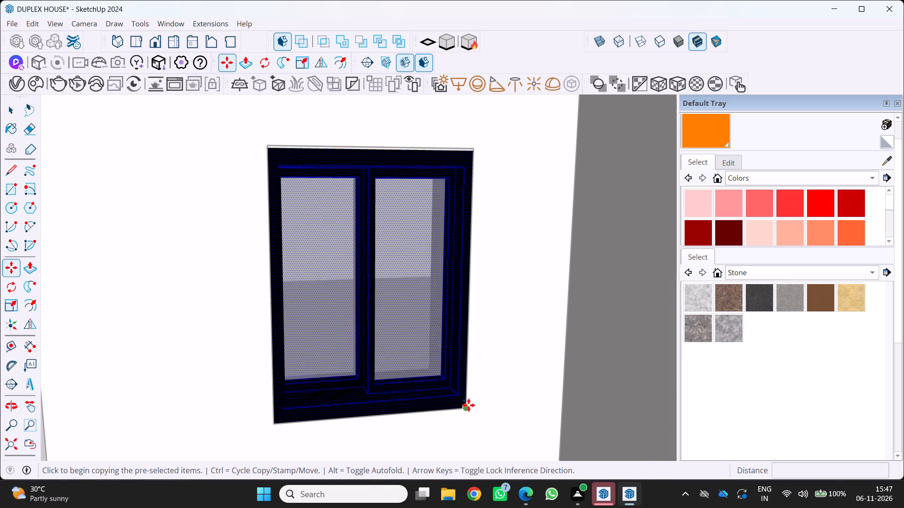
{"action": "scroll", "coordinate": [420, 407], "scroll_direction": "down", "scroll_amount": 14}
{"action": "middle_click", "coordinate": [329, 367]}
{"action": "middle_click_drag", "start_coordinate": [332, 369], "coordinate": [492, 402]}
{"action": "middle_click_drag", "start_coordinate": [493, 402], "coordinate": [495, 401]}
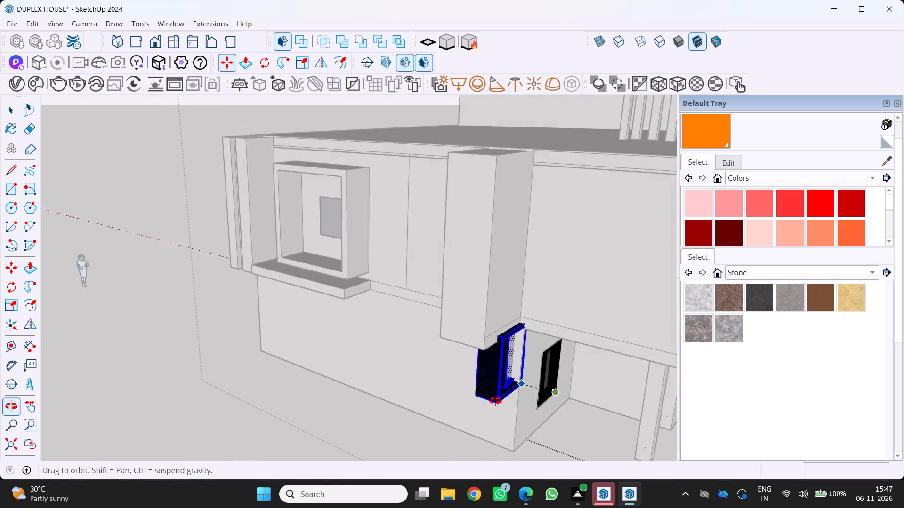
{"action": "middle_click_drag", "start_coordinate": [495, 401], "coordinate": [499, 399]}
{"action": "scroll", "coordinate": [368, 312], "scroll_direction": "up", "scroll_amount": 3}
{"action": "middle_click_drag", "start_coordinate": [350, 284], "coordinate": [510, 331]}
{"action": "scroll", "coordinate": [350, 345], "scroll_direction": "down", "scroll_amount": 2}
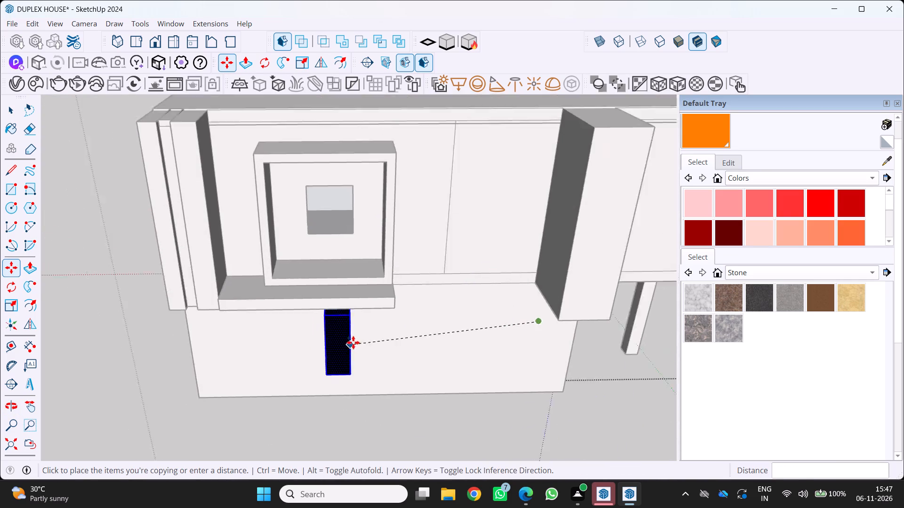
{"action": "scroll", "coordinate": [353, 342], "scroll_direction": "down", "scroll_amount": 7}
{"action": "left_click", "coordinate": [339, 390]}
{"action": "scroll", "coordinate": [316, 377], "scroll_direction": "up", "scroll_amount": 6}
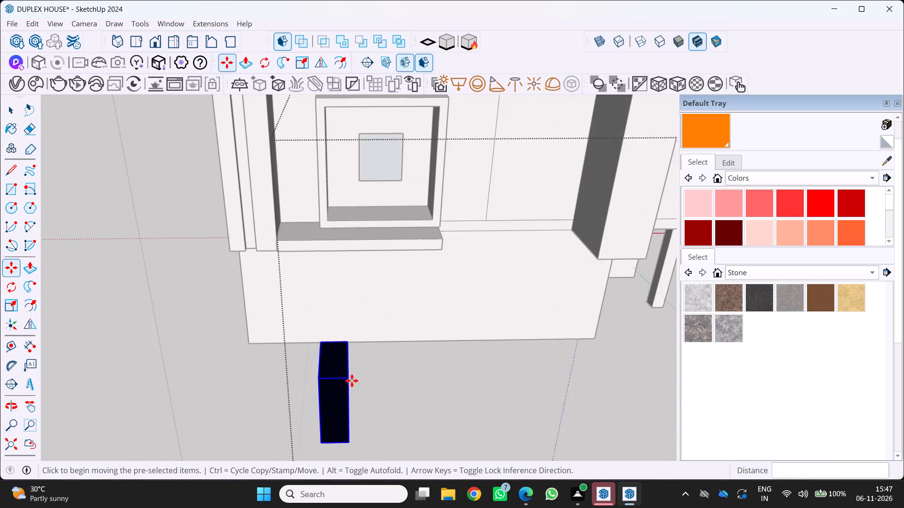
{"action": "scroll", "coordinate": [352, 381], "scroll_direction": "up", "scroll_amount": 2}
{"action": "key", "text": "space"}
Rotate the copied window 90° about the vertical axis at its bottom corner, turning it parallel to the side wall.
{"action": "middle_click_drag", "start_coordinate": [340, 393], "coordinate": [254, 335]}
{"action": "scroll", "coordinate": [315, 393], "scroll_direction": "up", "scroll_amount": 7}
{"action": "middle_click_drag", "start_coordinate": [294, 345], "coordinate": [228, 322]}
{"action": "scroll", "coordinate": [232, 326], "scroll_direction": "up", "scroll_amount": 1}
{"action": "middle_click", "coordinate": [228, 322]}
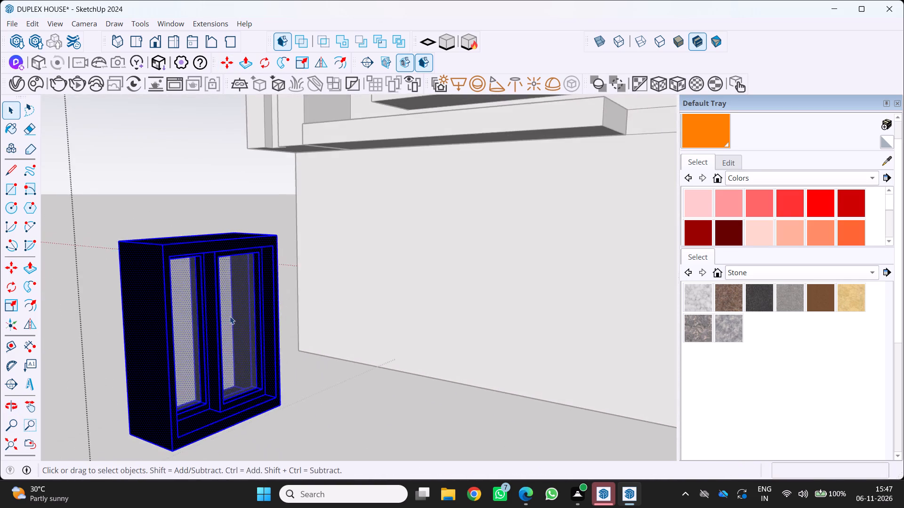
{"action": "scroll", "coordinate": [235, 313], "scroll_direction": "down", "scroll_amount": 9}
{"action": "middle_click_drag", "start_coordinate": [225, 341], "coordinate": [266, 342]}
{"action": "middle_click", "coordinate": [267, 342]}
{"action": "scroll", "coordinate": [267, 366], "scroll_direction": "up", "scroll_amount": 4}
{"action": "middle_click_drag", "start_coordinate": [277, 383], "coordinate": [220, 407]}
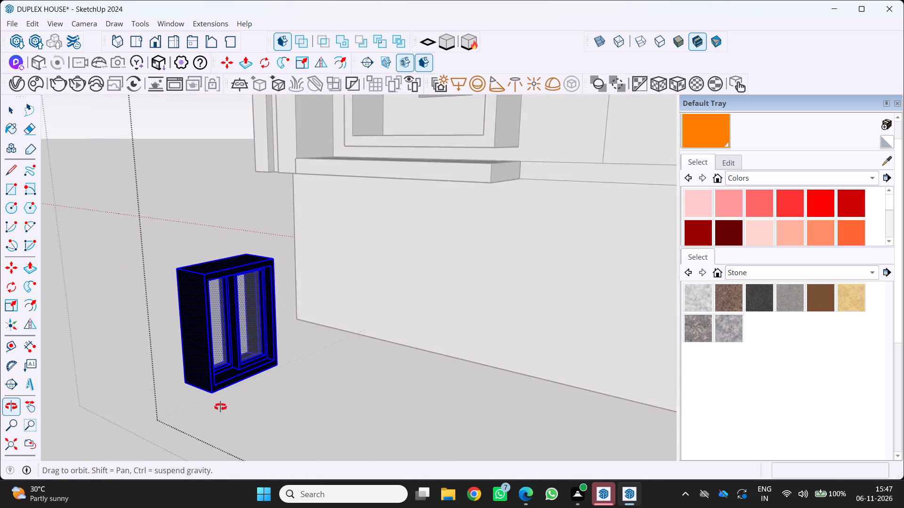
{"action": "middle_click_drag", "start_coordinate": [220, 407], "coordinate": [167, 408]}
{"action": "middle_click", "coordinate": [165, 407]}
{"action": "scroll", "coordinate": [226, 347], "scroll_direction": "up", "scroll_amount": 4}
{"action": "middle_click_drag", "start_coordinate": [231, 344], "coordinate": [449, 315]}
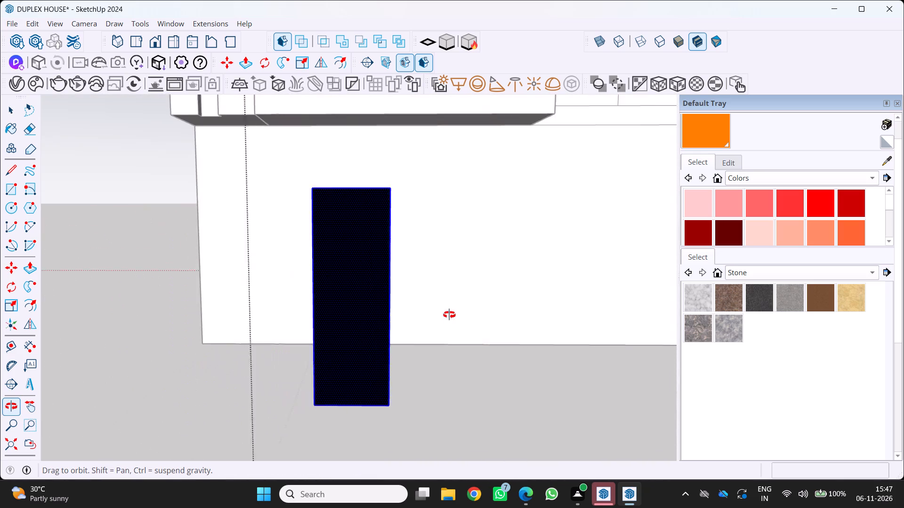
{"action": "middle_click_drag", "start_coordinate": [449, 315], "coordinate": [451, 315]}
{"action": "middle_click", "coordinate": [452, 315]}
{"action": "key", "text": "q"}
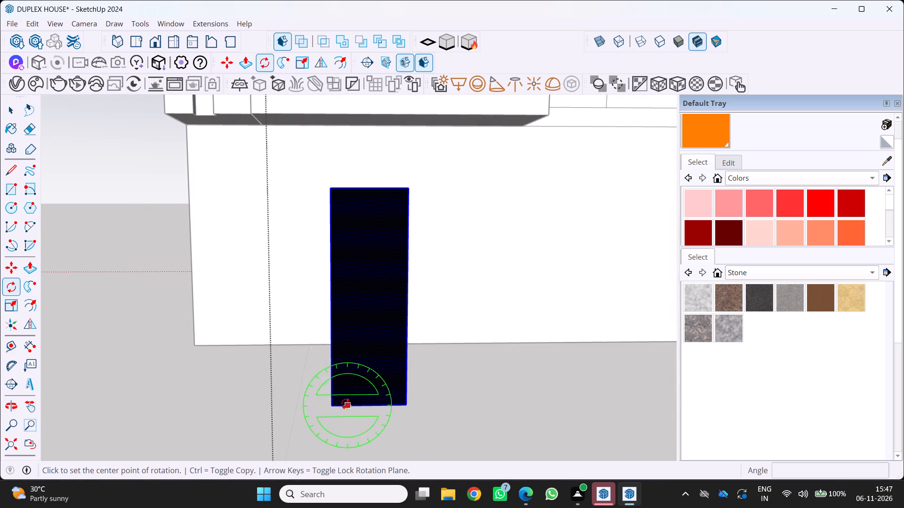
{"action": "key", "text": "Up"}
{"action": "left_click", "coordinate": [331, 405]}
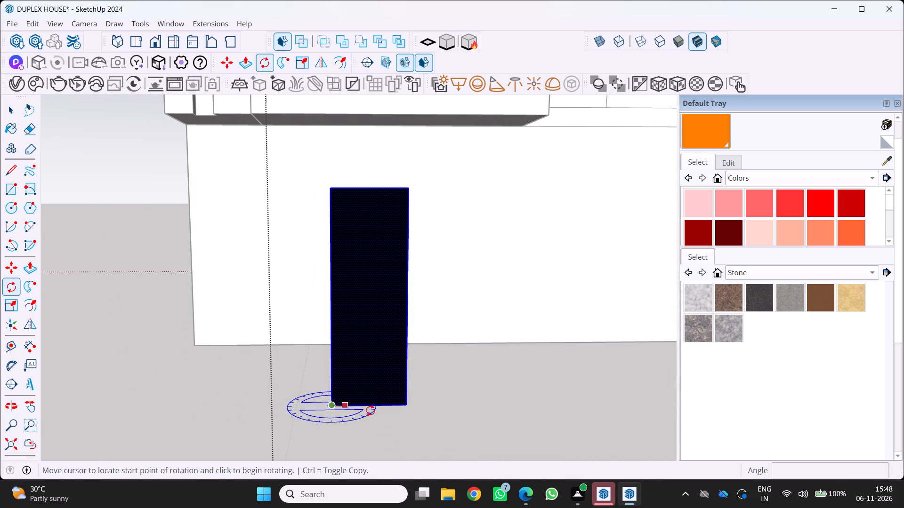
{"action": "left_click_drag", "start_coordinate": [407, 402], "coordinate": [398, 400]}
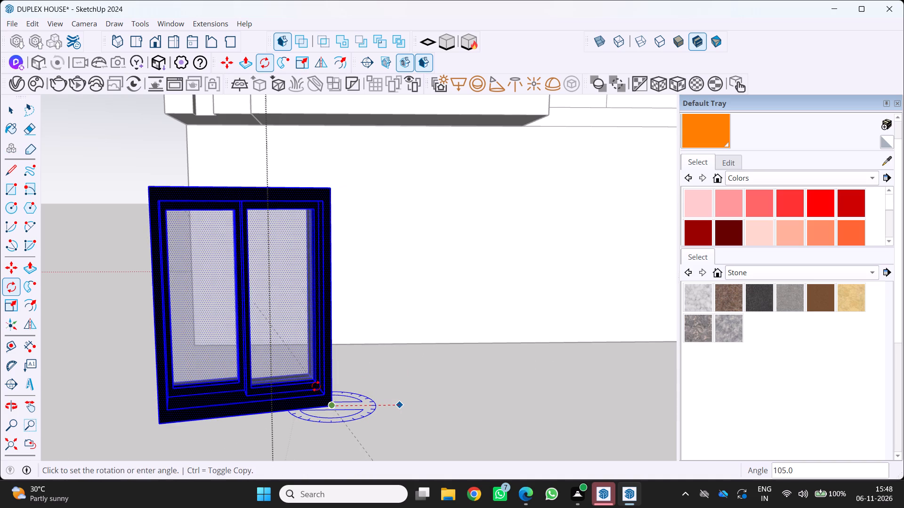
{"action": "scroll", "coordinate": [378, 364], "scroll_direction": "up", "scroll_amount": 2}
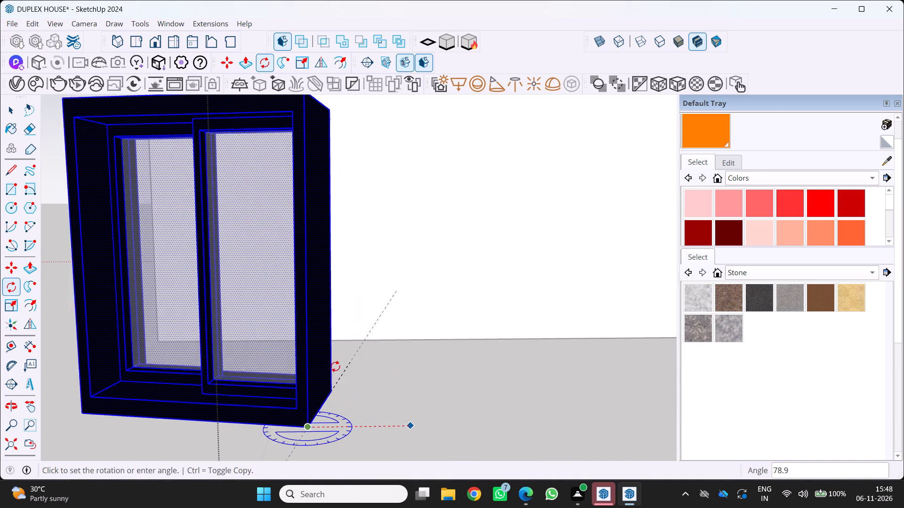
{"action": "type", "text": "90"}
{"action": "key", "text": "Return"}
Move the rotated window about 23.12 ft to the bottom corner of the small side-wall opening inside the projecting box frame.
{"action": "scroll", "coordinate": [346, 389], "scroll_direction": "down", "scroll_amount": 12}
{"action": "middle_click_drag", "start_coordinate": [280, 376], "coordinate": [267, 392]}
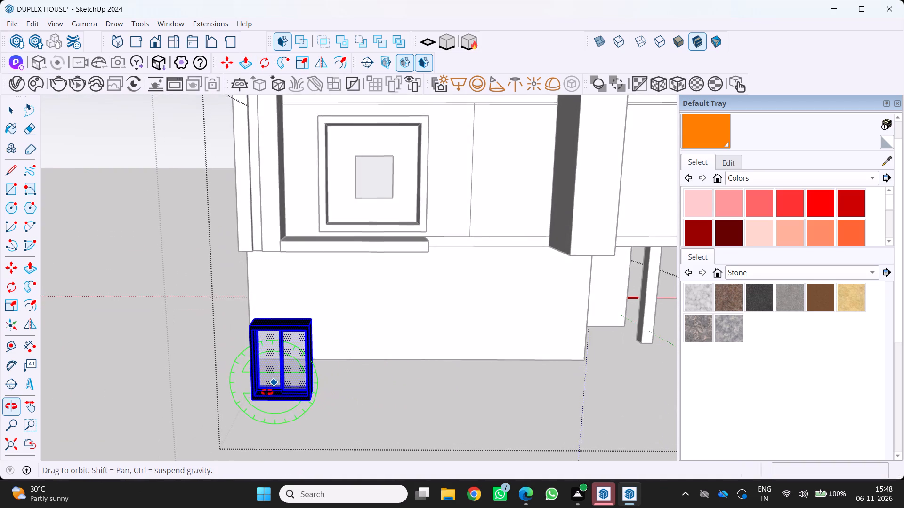
{"action": "middle_click_drag", "start_coordinate": [267, 392], "coordinate": [264, 393]}
{"action": "scroll", "coordinate": [295, 398], "scroll_direction": "up", "scroll_amount": 3}
{"action": "key", "text": "m"}
{"action": "scroll", "coordinate": [462, 387], "scroll_direction": "up", "scroll_amount": 3}
{"action": "scroll", "coordinate": [305, 371], "scroll_direction": "down", "scroll_amount": 10}
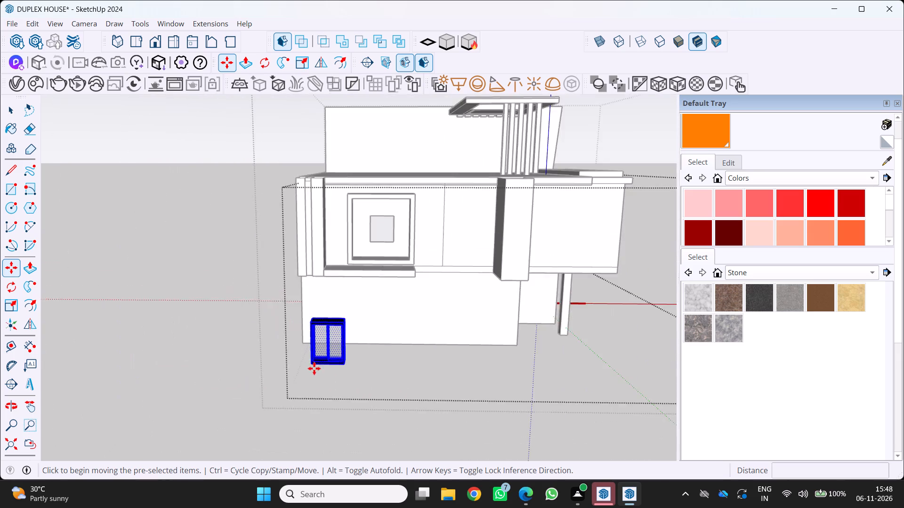
{"action": "scroll", "coordinate": [311, 367], "scroll_direction": "up", "scroll_amount": 12}
{"action": "left_click_drag", "start_coordinate": [369, 361], "coordinate": [373, 360]}
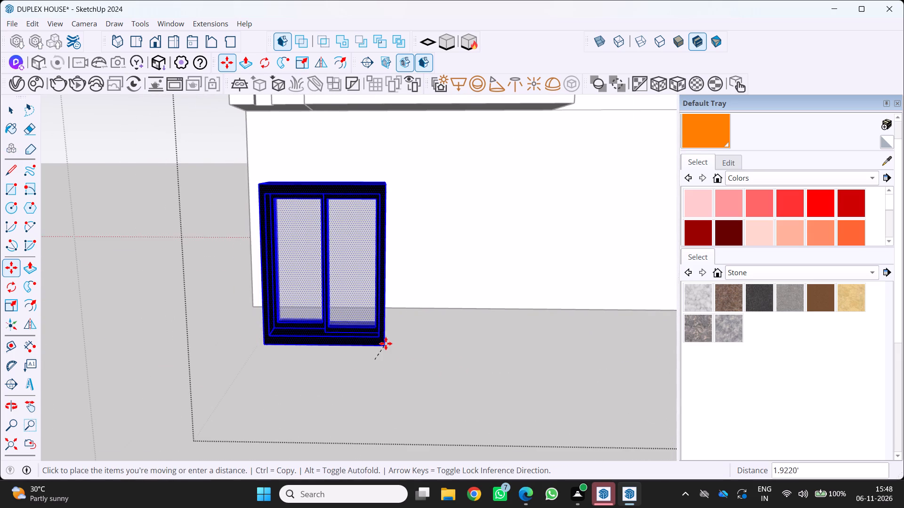
{"action": "scroll", "coordinate": [386, 345], "scroll_direction": "down", "scroll_amount": 16}
{"action": "scroll", "coordinate": [420, 264], "scroll_direction": "up", "scroll_amount": 14}
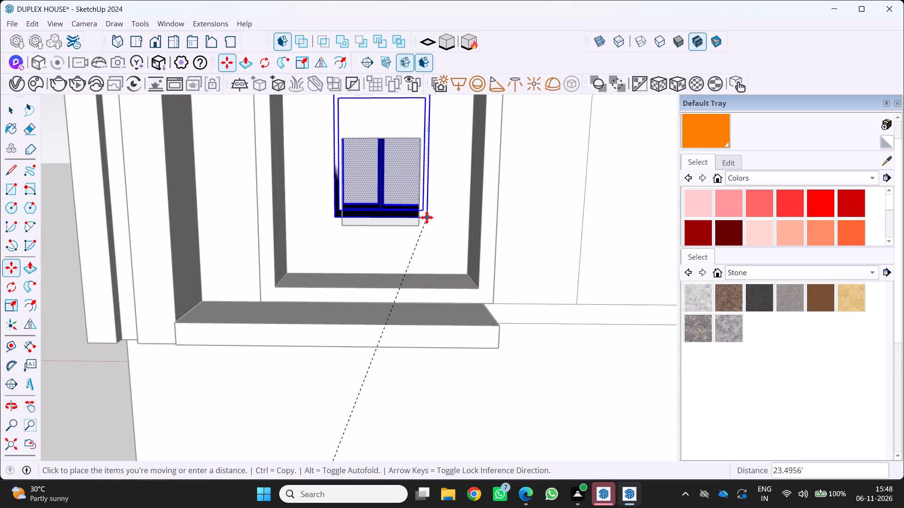
{"action": "scroll", "coordinate": [427, 217], "scroll_direction": "up", "scroll_amount": 8}
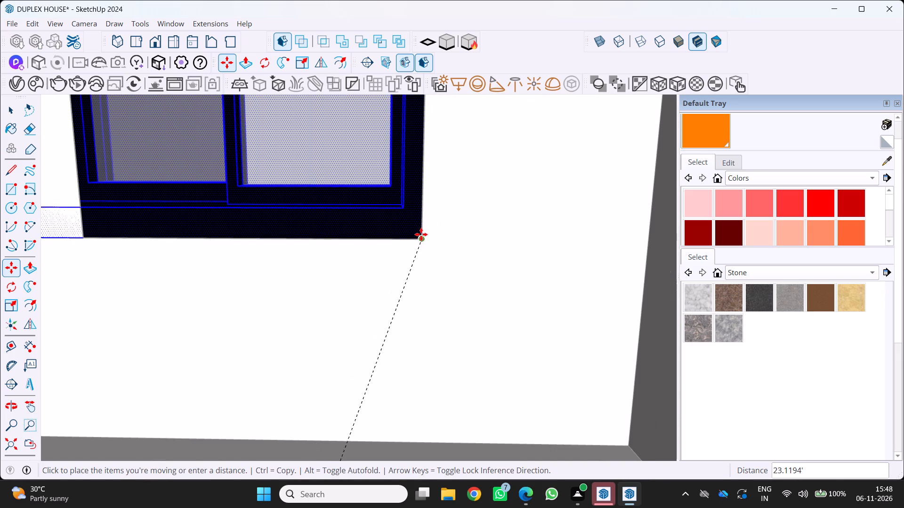
{"action": "left_click_drag", "start_coordinate": [422, 233], "coordinate": [425, 239]}
Scale the side-wall window to about 0.70 of its height, narrow it to fit the opening, and deselect it.
{"action": "scroll", "coordinate": [434, 257], "scroll_direction": "down", "scroll_amount": 10}
{"action": "scroll", "coordinate": [334, 246], "scroll_direction": "down", "scroll_amount": 5}
{"action": "middle_click_drag", "start_coordinate": [338, 250], "coordinate": [415, 298]}
{"action": "middle_click", "coordinate": [415, 301]}
{"action": "scroll", "coordinate": [416, 302], "scroll_direction": "down", "scroll_amount": 9}
{"action": "scroll", "coordinate": [328, 230], "scroll_direction": "up", "scroll_amount": 1}
{"action": "middle_click_drag", "start_coordinate": [328, 230], "coordinate": [267, 259]}
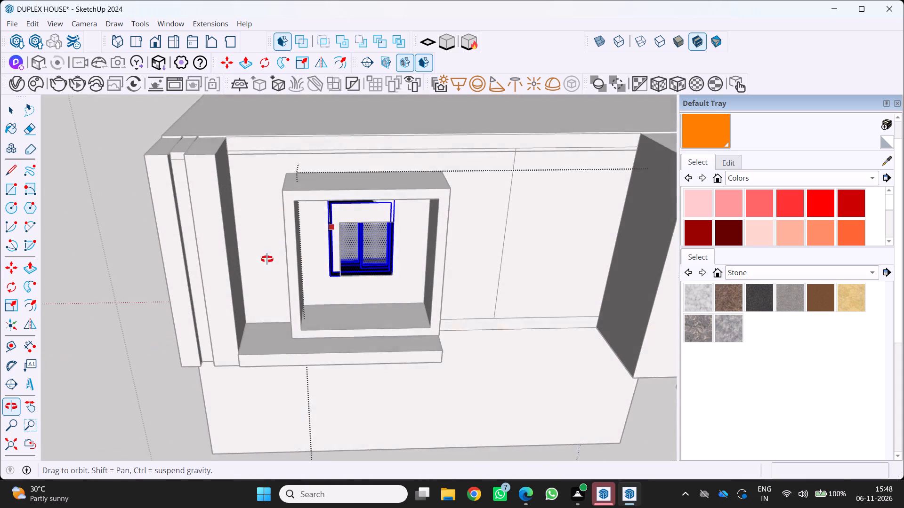
{"action": "middle_click_drag", "start_coordinate": [267, 259], "coordinate": [267, 267]}
{"action": "middle_click", "coordinate": [267, 267]}
{"action": "key", "text": "x"}
{"action": "key", "text": "s"}
{"action": "scroll", "coordinate": [335, 217], "scroll_direction": "up", "scroll_amount": 3}
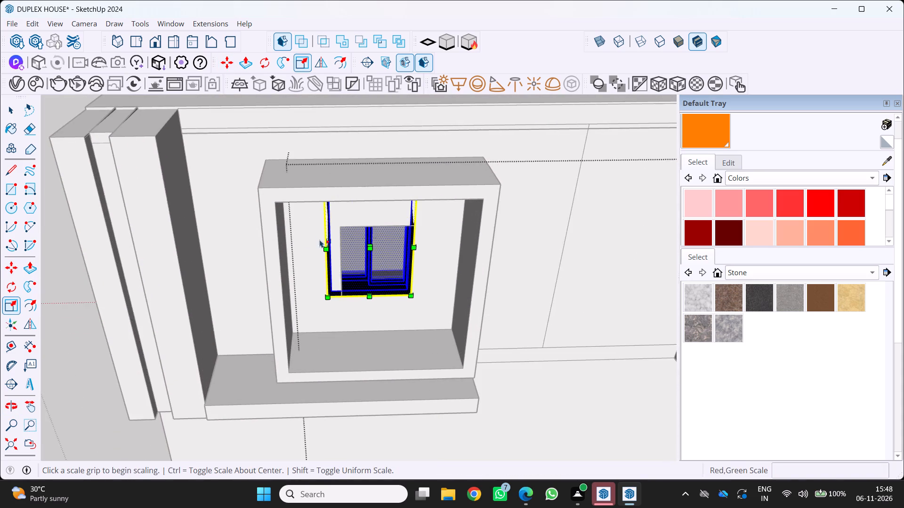
{"action": "scroll", "coordinate": [335, 232], "scroll_direction": "up", "scroll_amount": 2}
{"action": "middle_click_drag", "start_coordinate": [341, 225], "coordinate": [374, 146]}
{"action": "scroll", "coordinate": [394, 169], "scroll_direction": "up", "scroll_amount": 2}
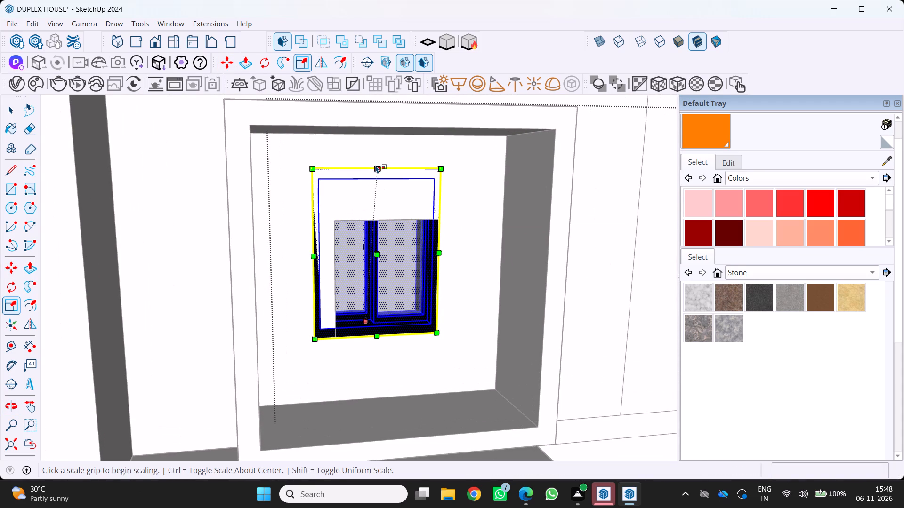
{"action": "left_click", "coordinate": [375, 165]}
{"action": "left_click", "coordinate": [385, 219]}
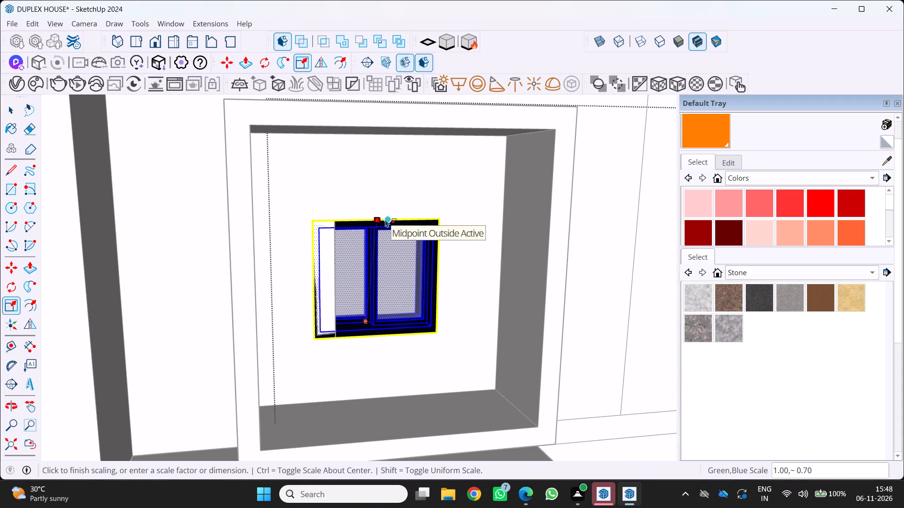
{"action": "left_click", "coordinate": [317, 281]}
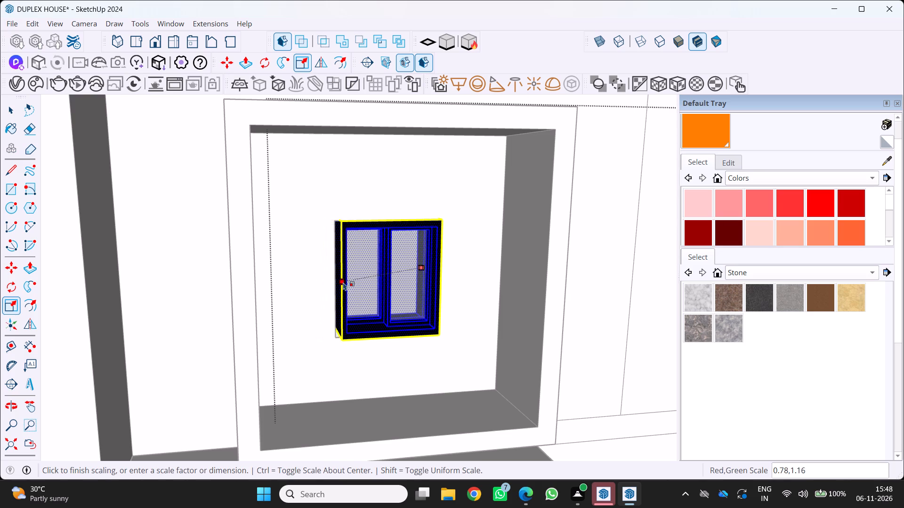
{"action": "left_click", "coordinate": [335, 275]}
{"action": "scroll", "coordinate": [347, 325], "scroll_direction": "down", "scroll_amount": 10}
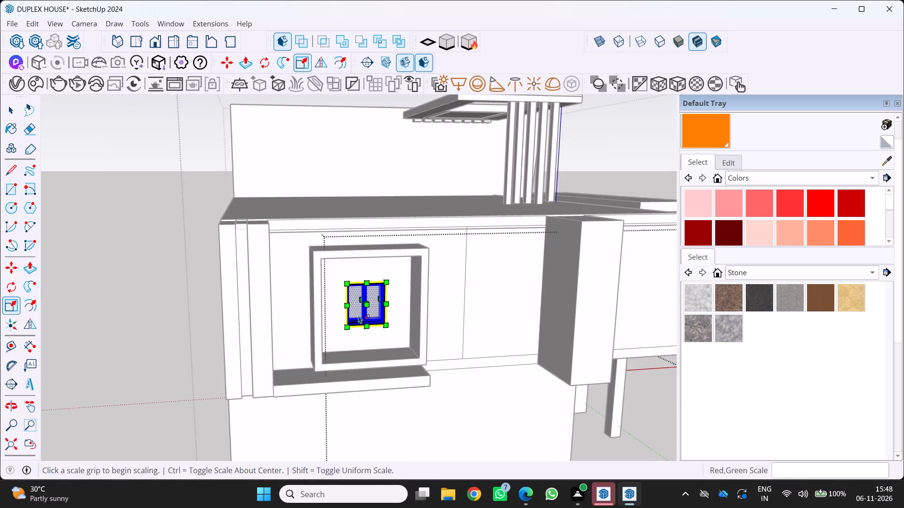
{"action": "key", "text": "space"}
{"action": "left_click", "coordinate": [161, 355]}
Examine the fitted window inside the side wall's box frame and the surrounding side and rear of the house.
{"action": "scroll", "coordinate": [153, 344], "scroll_direction": "up", "scroll_amount": 3}
{"action": "middle_click_drag", "start_coordinate": [141, 335], "coordinate": [27, 319]}
{"action": "scroll", "coordinate": [48, 325], "scroll_direction": "up", "scroll_amount": 1}
{"action": "middle_click", "coordinate": [27, 319]}
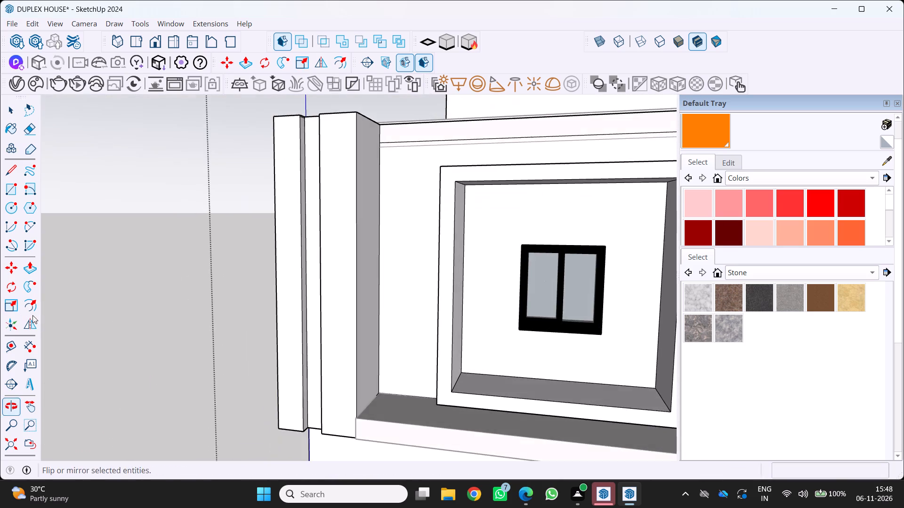
{"action": "scroll", "coordinate": [165, 278], "scroll_direction": "down", "scroll_amount": 6}
{"action": "middle_click_drag", "start_coordinate": [186, 278], "coordinate": [259, 222]}
{"action": "scroll", "coordinate": [291, 230], "scroll_direction": "up", "scroll_amount": 3}
{"action": "scroll", "coordinate": [423, 247], "scroll_direction": "up", "scroll_amount": 3}
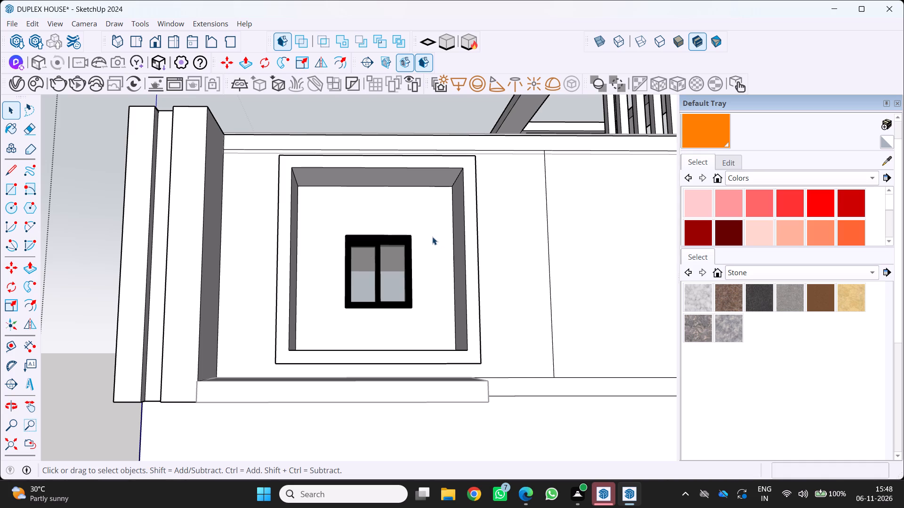
{"action": "scroll", "coordinate": [432, 237], "scroll_direction": "down", "scroll_amount": 15}
{"action": "middle_click_drag", "start_coordinate": [409, 249], "coordinate": [390, 270]}
{"action": "middle_click_drag", "start_coordinate": [377, 278], "coordinate": [239, 352]}
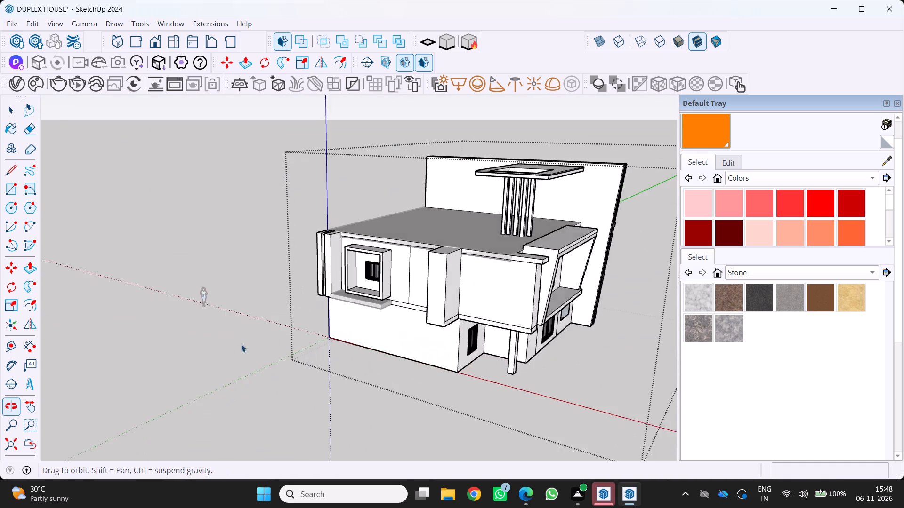
{"action": "scroll", "coordinate": [312, 301], "scroll_direction": "down", "scroll_amount": 6}
{"action": "middle_click_drag", "start_coordinate": [320, 295], "coordinate": [199, 316]}
{"action": "middle_click", "coordinate": [197, 316]}
{"action": "scroll", "coordinate": [377, 300], "scroll_direction": "up", "scroll_amount": 3}
{"action": "middle_click_drag", "start_coordinate": [400, 317], "coordinate": [92, 351]}
{"action": "middle_click", "coordinate": [92, 351]}
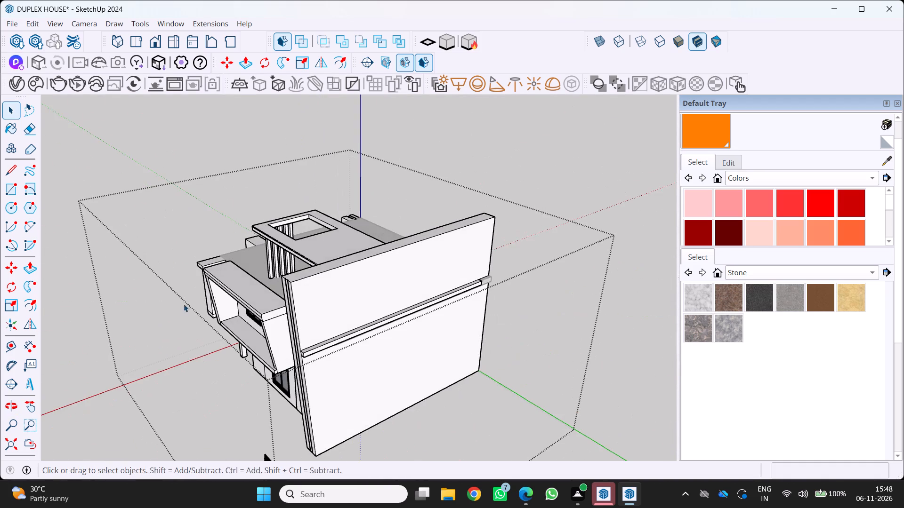
Delete the spare window floating in the open space beside the house.
{"action": "middle_click_drag", "start_coordinate": [226, 274], "coordinate": [466, 127]}
{"action": "middle_click_drag", "start_coordinate": [429, 223], "coordinate": [416, 202]}
{"action": "scroll", "coordinate": [428, 214], "scroll_direction": "up", "scroll_amount": 1}
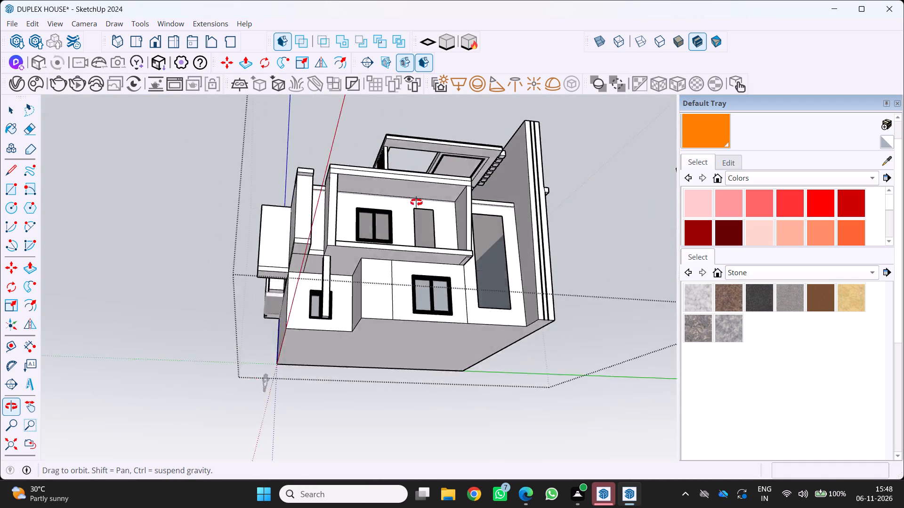
{"action": "middle_click_drag", "start_coordinate": [416, 202], "coordinate": [383, 229]}
{"action": "scroll", "coordinate": [371, 240], "scroll_direction": "down", "scroll_amount": 6}
{"action": "middle_click_drag", "start_coordinate": [393, 256], "coordinate": [379, 320]}
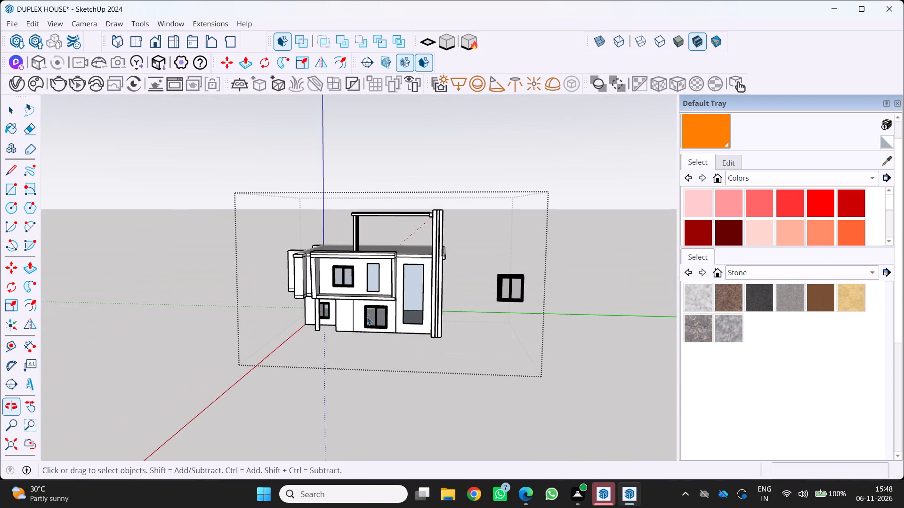
{"action": "triple_click", "coordinate": [508, 281]}
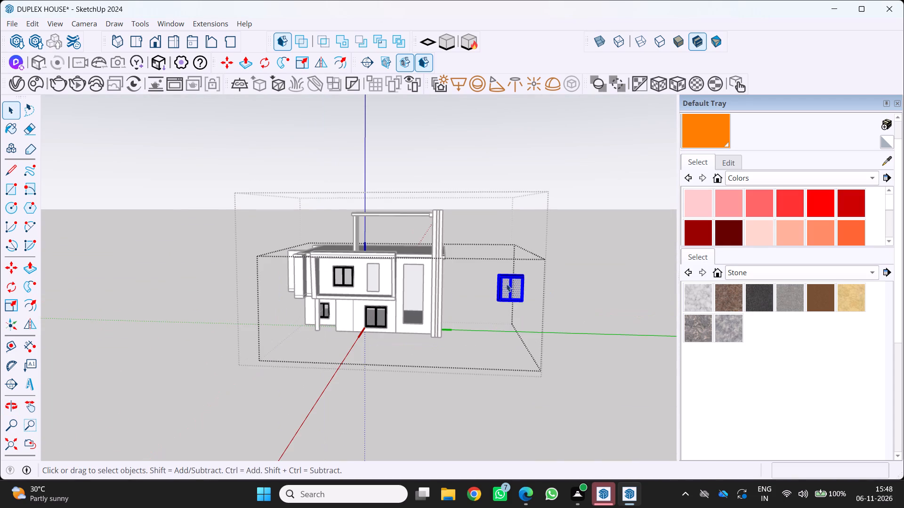
{"action": "key", "text": "Delete"}
{"action": "key", "text": "BackSpace"}
Examine the front facade's fitted windows and the tall openings that have no frames.
{"action": "middle_click_drag", "start_coordinate": [499, 290], "coordinate": [597, 243]}
{"action": "scroll", "coordinate": [465, 269], "scroll_direction": "up", "scroll_amount": 3}
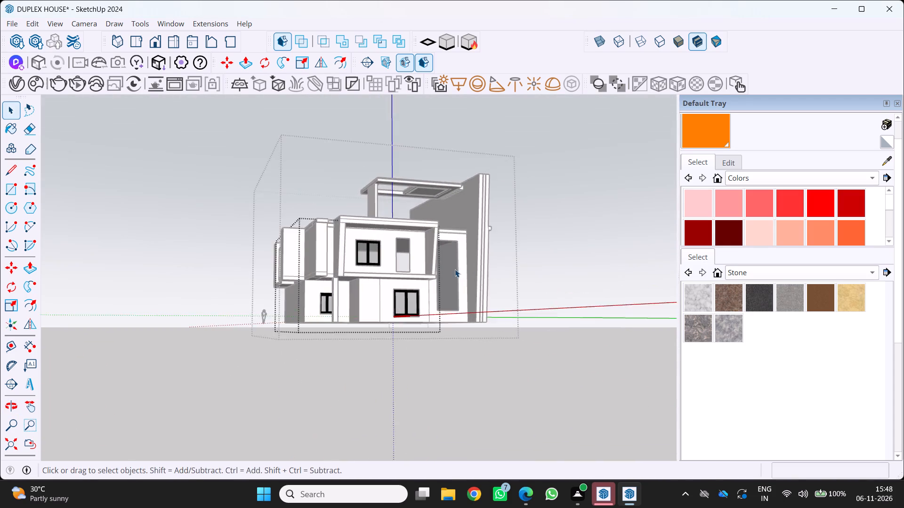
{"action": "middle_click_drag", "start_coordinate": [456, 270], "coordinate": [617, 261]}
{"action": "middle_click", "coordinate": [617, 261]}
{"action": "middle_click", "coordinate": [617, 261]}
{"action": "scroll", "coordinate": [541, 263], "scroll_direction": "down", "scroll_amount": 1}
{"action": "middle_click_drag", "start_coordinate": [540, 268], "coordinate": [424, 369]}
{"action": "scroll", "coordinate": [424, 369], "scroll_direction": "down", "scroll_amount": 3}
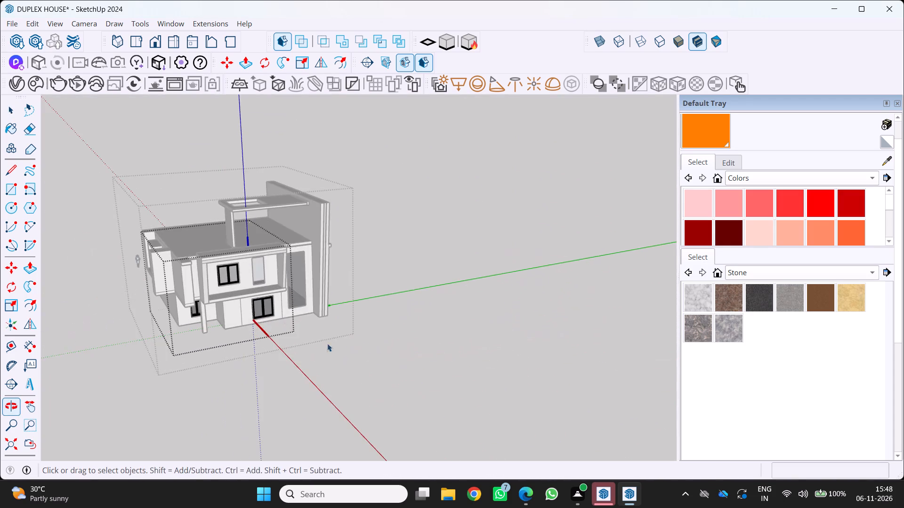
{"action": "scroll", "coordinate": [128, 293], "scroll_direction": "up", "scroll_amount": 4}
{"action": "middle_click_drag", "start_coordinate": [194, 264], "coordinate": [89, 166]}
{"action": "scroll", "coordinate": [184, 223], "scroll_direction": "up", "scroll_amount": 8}
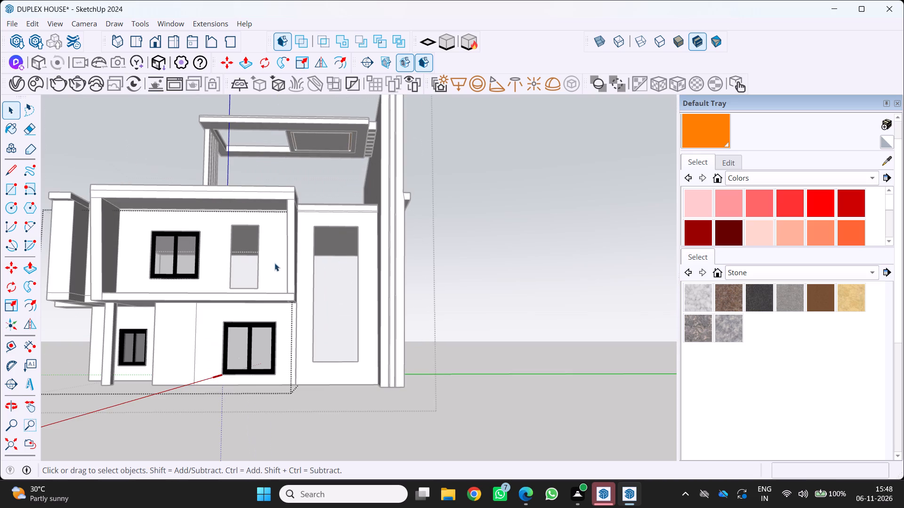
{"action": "middle_click", "coordinate": [283, 237]}
{"action": "middle_click_drag", "start_coordinate": [285, 238], "coordinate": [289, 238]}
{"action": "middle_click_drag", "start_coordinate": [292, 239], "coordinate": [352, 255]}
{"action": "middle_click", "coordinate": [352, 255]}
{"action": "scroll", "coordinate": [299, 235], "scroll_direction": "up", "scroll_amount": 3}
{"action": "middle_click_drag", "start_coordinate": [294, 235], "coordinate": [264, 269]}
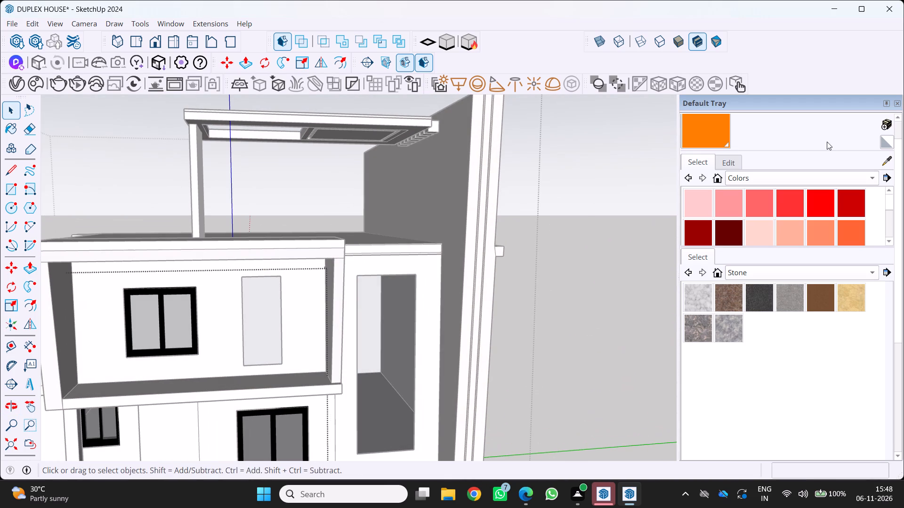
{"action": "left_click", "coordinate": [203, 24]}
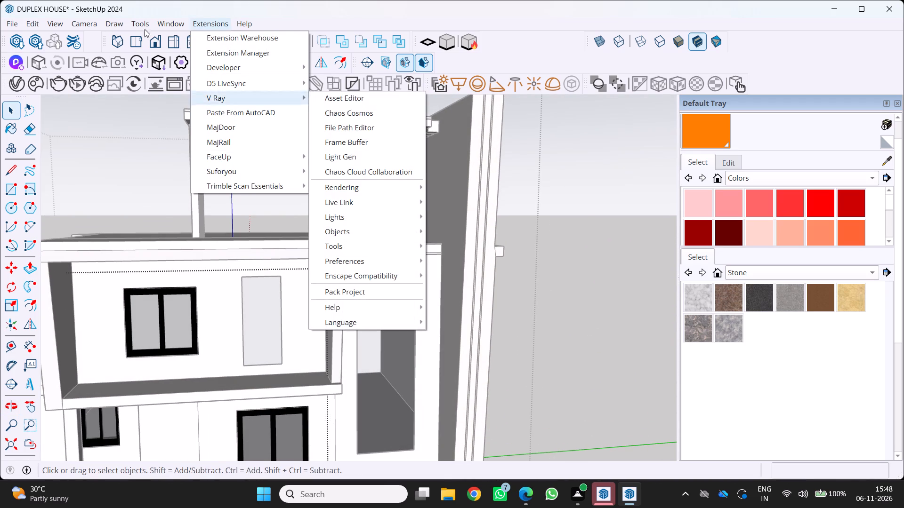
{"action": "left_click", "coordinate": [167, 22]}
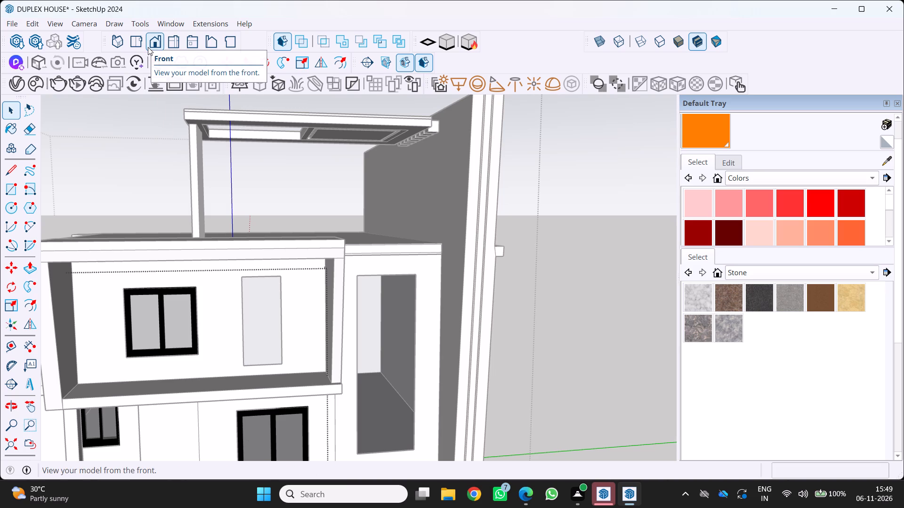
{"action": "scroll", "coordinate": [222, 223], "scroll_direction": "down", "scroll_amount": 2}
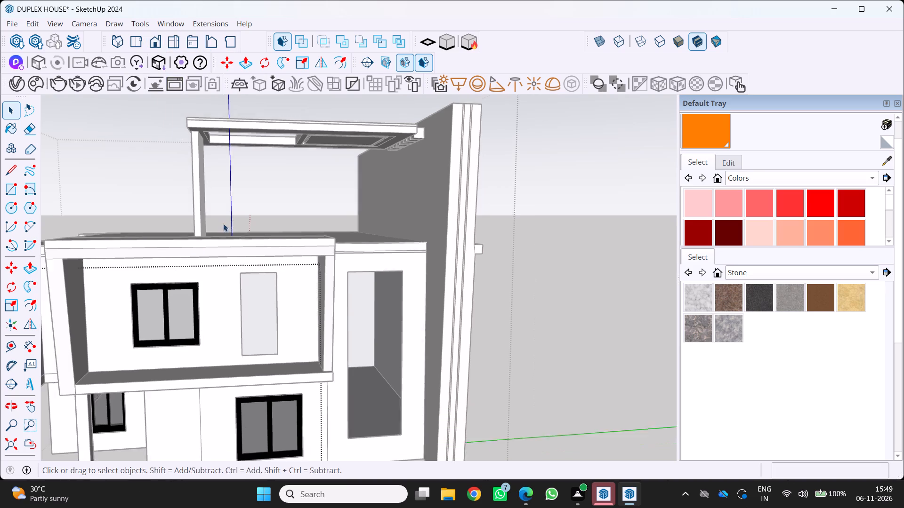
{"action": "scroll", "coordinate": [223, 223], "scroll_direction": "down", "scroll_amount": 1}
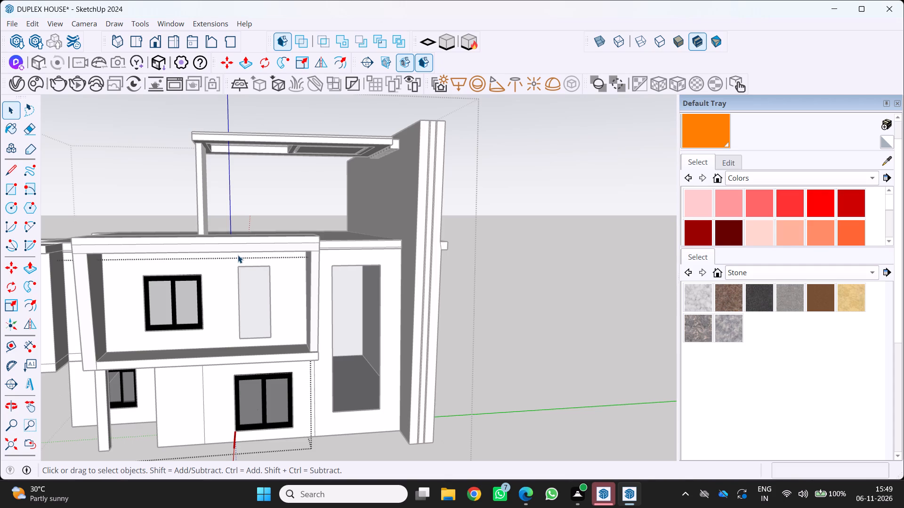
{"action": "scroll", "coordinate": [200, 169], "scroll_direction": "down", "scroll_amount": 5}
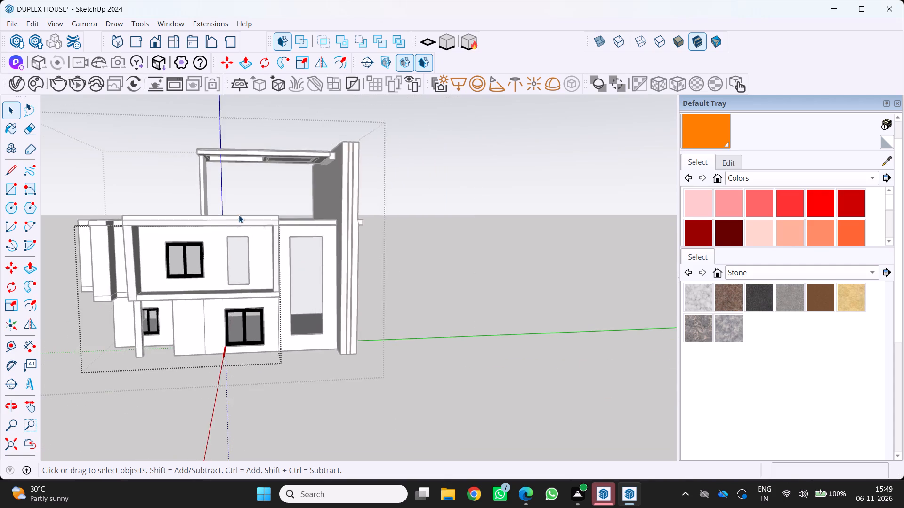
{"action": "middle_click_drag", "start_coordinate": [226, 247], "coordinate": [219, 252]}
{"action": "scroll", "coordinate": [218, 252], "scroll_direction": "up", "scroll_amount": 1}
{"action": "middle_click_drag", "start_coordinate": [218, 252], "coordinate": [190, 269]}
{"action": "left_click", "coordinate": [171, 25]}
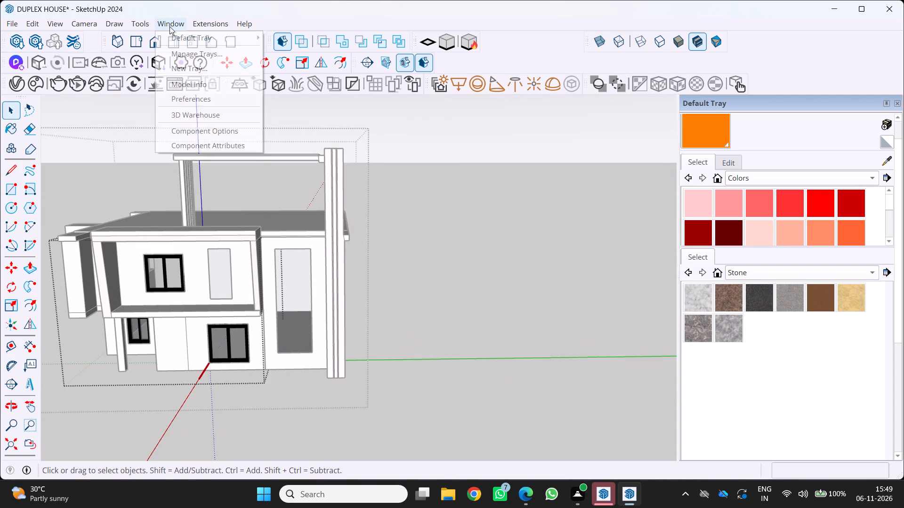
Open 3D Warehouse and replace the "black windows" search text with "glass".
{"action": "left_click_drag", "start_coordinate": [190, 113], "coordinate": [182, 123]}
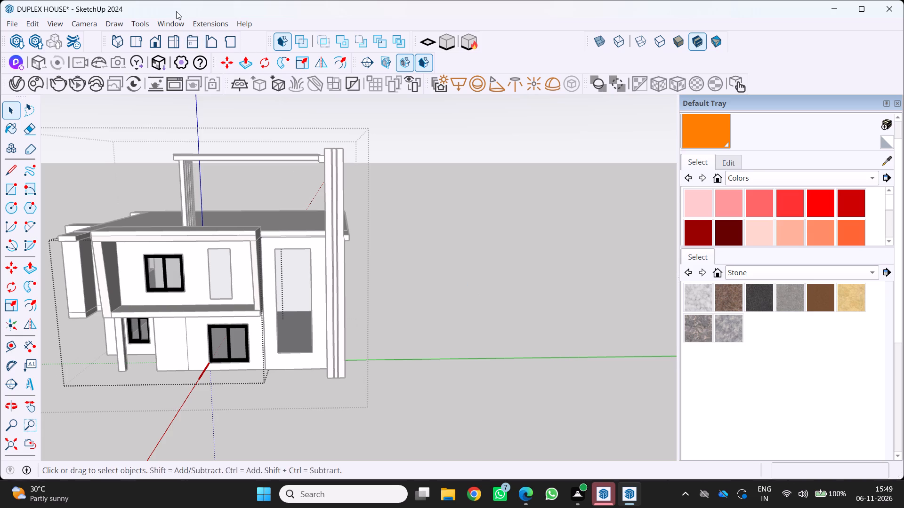
{"action": "left_click", "coordinate": [169, 24]}
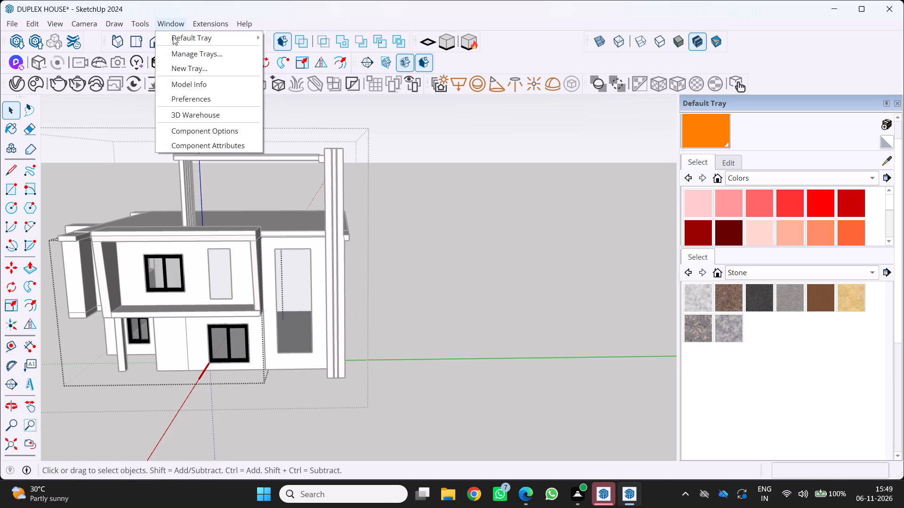
{"action": "left_click", "coordinate": [191, 112]}
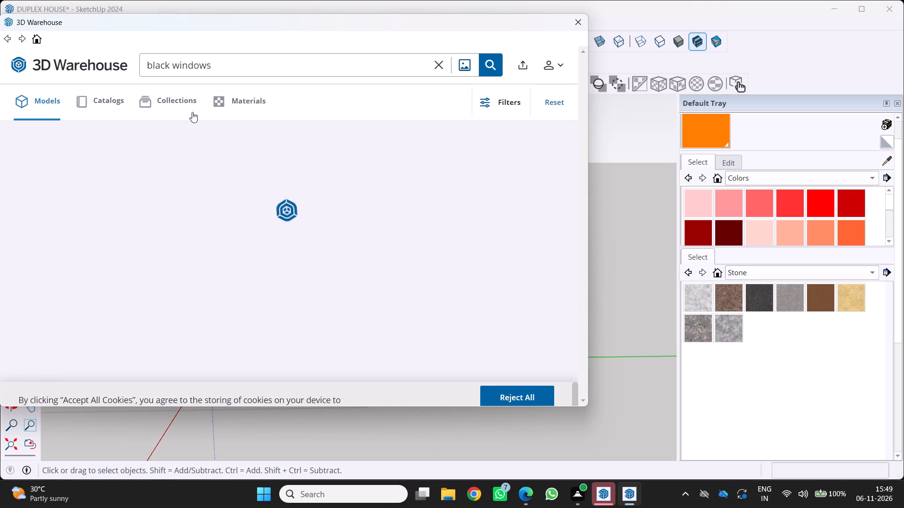
{"action": "left_click", "coordinate": [216, 66]}
{"action": "key", "text": "BackSpace"}
{"action": "key", "text": "BackSpace"}
{"action": "key", "text": "BackSpace"}
{"action": "key", "text": "BackSpace"}
{"action": "key", "text": "BackSpace"}
{"action": "key", "text": "BackSpace"}
{"action": "key", "text": "BackSpace"}
{"action": "key", "text": "BackSpace"}
{"action": "key", "text": "BackSpace"}
{"action": "key", "text": "BackSpace"}
{"action": "key", "text": "BackSpace"}
{"action": "key", "text": "BackSpace"}
{"action": "key", "text": "BackSpace"}
{"action": "key", "text": "BackSpace"}
{"action": "key", "text": "BackSpace"}
{"action": "key", "text": "BackSpace"}
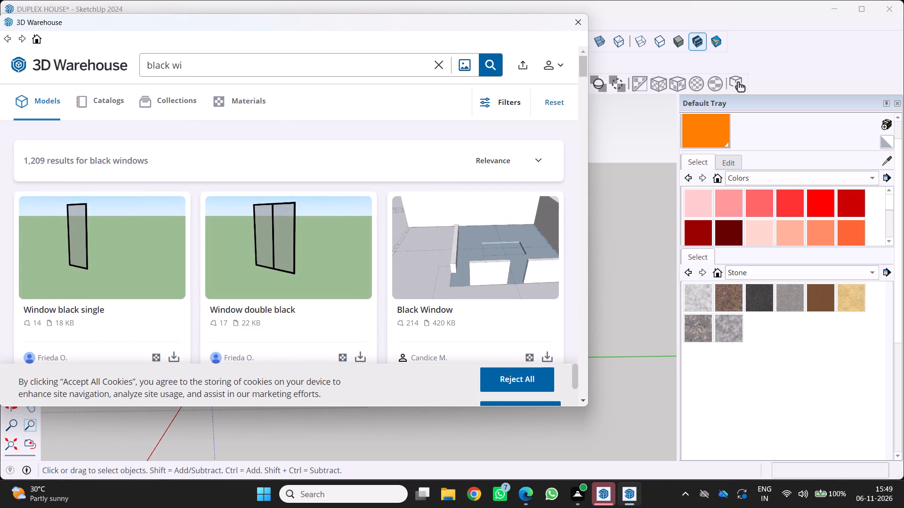
{"action": "type", "text": "glass"}
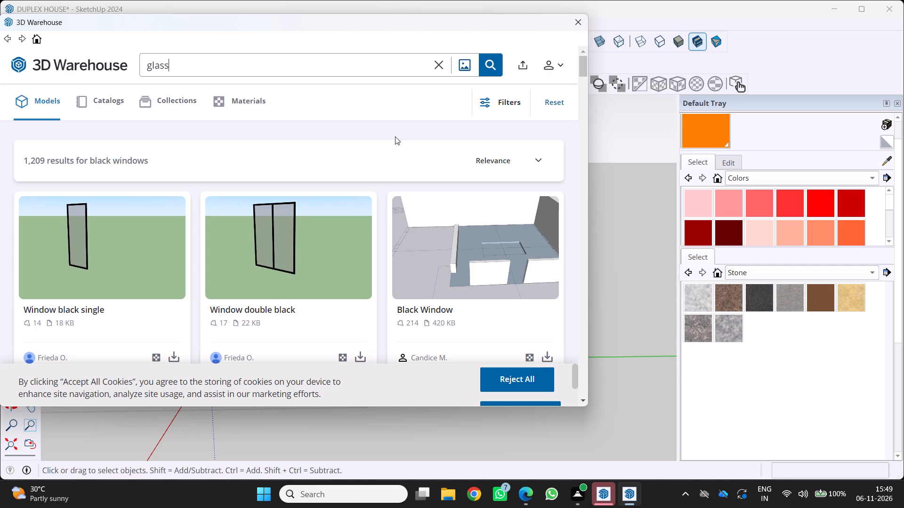
Load the 11 KB "Window black single" model from the listed results and place it on the ground beside the house.
{"action": "scroll", "coordinate": [229, 243], "scroll_direction": "down", "scroll_amount": 3}
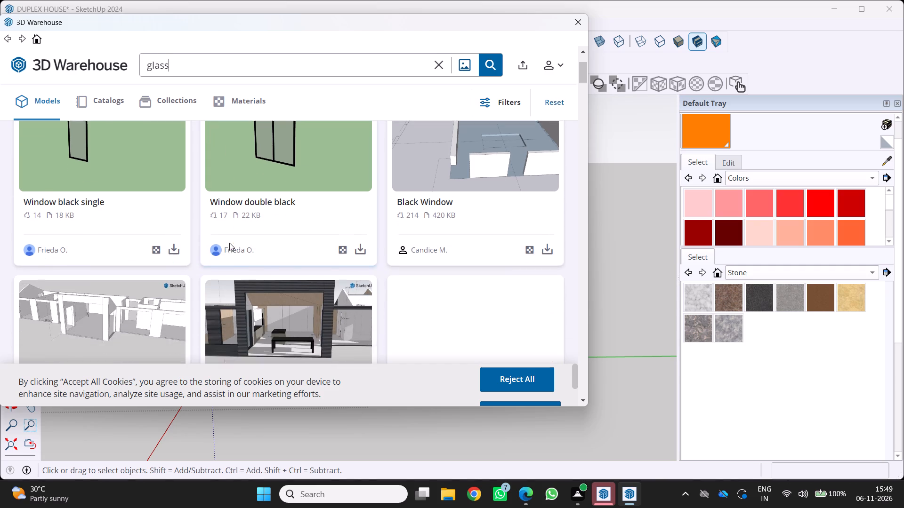
{"action": "scroll", "coordinate": [229, 243], "scroll_direction": "down", "scroll_amount": 5}
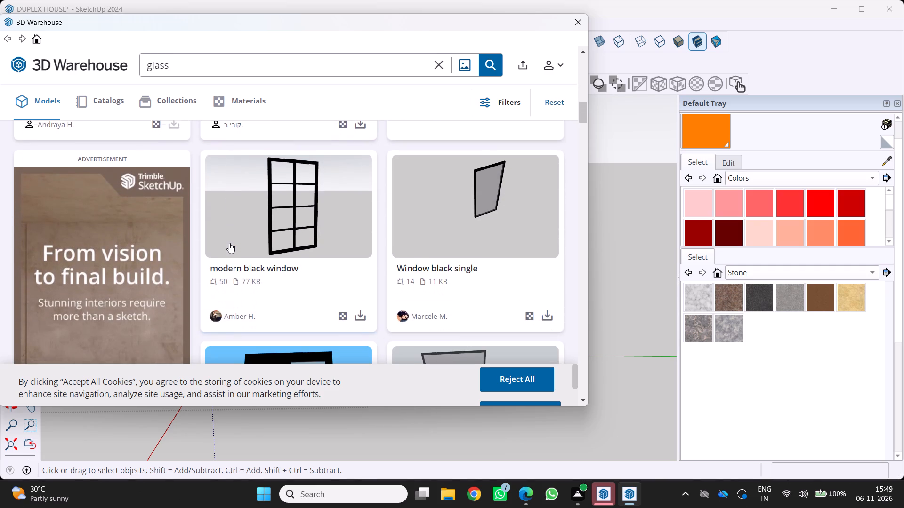
{"action": "scroll", "coordinate": [229, 243], "scroll_direction": "down", "scroll_amount": 1}
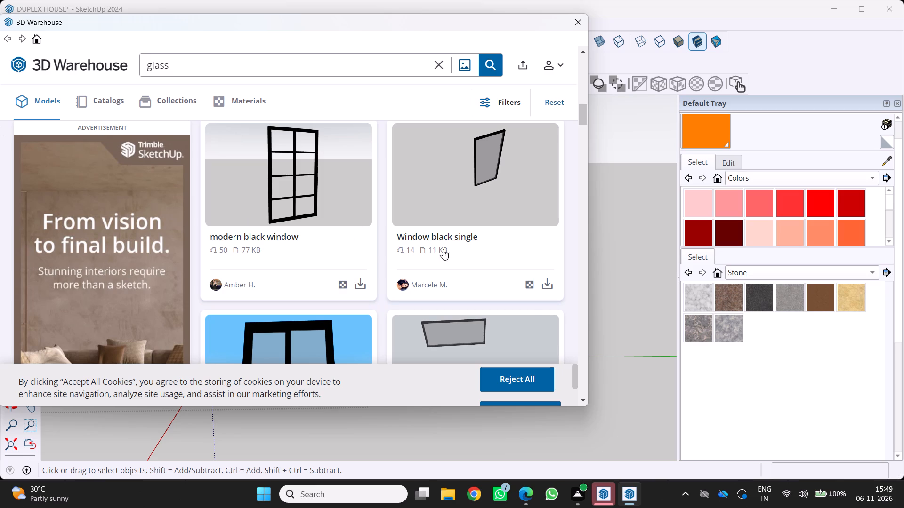
{"action": "left_click_drag", "start_coordinate": [556, 284], "coordinate": [563, 286]}
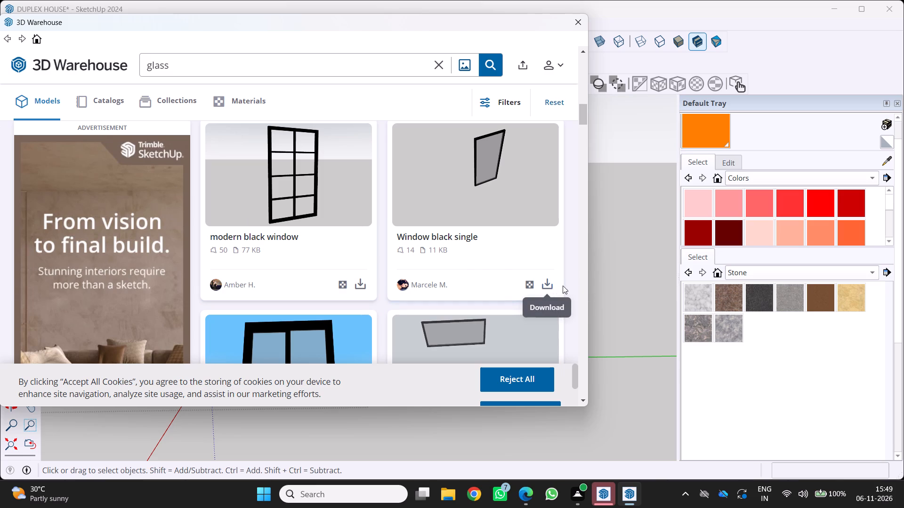
{"action": "left_click_drag", "start_coordinate": [563, 286], "coordinate": [562, 286]}
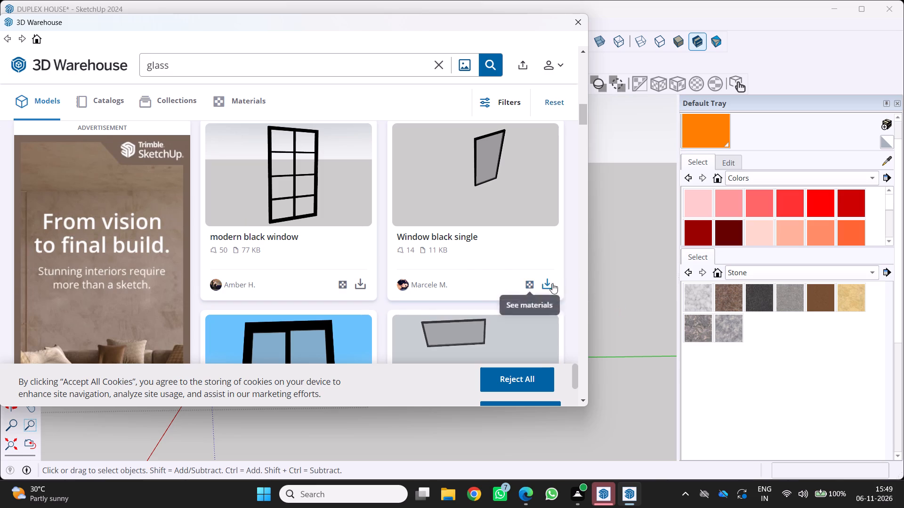
{"action": "left_click", "coordinate": [542, 286]}
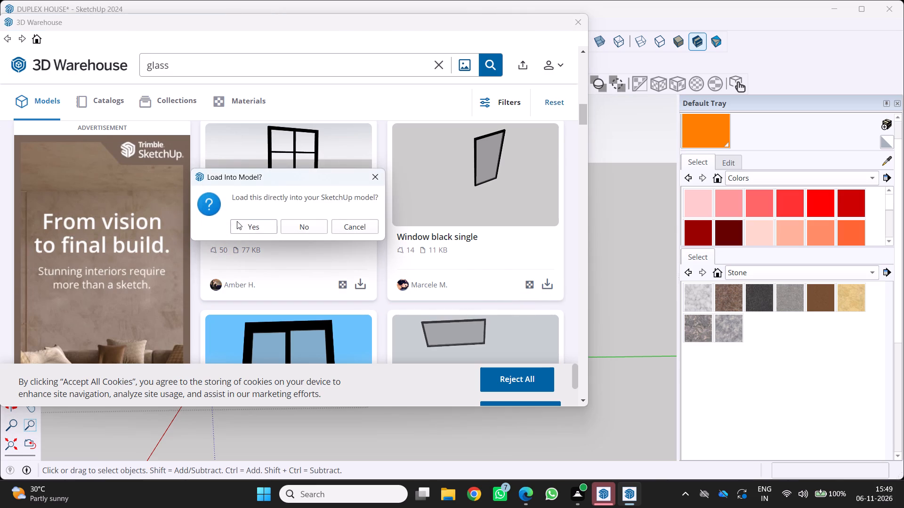
{"action": "left_click", "coordinate": [237, 221]}
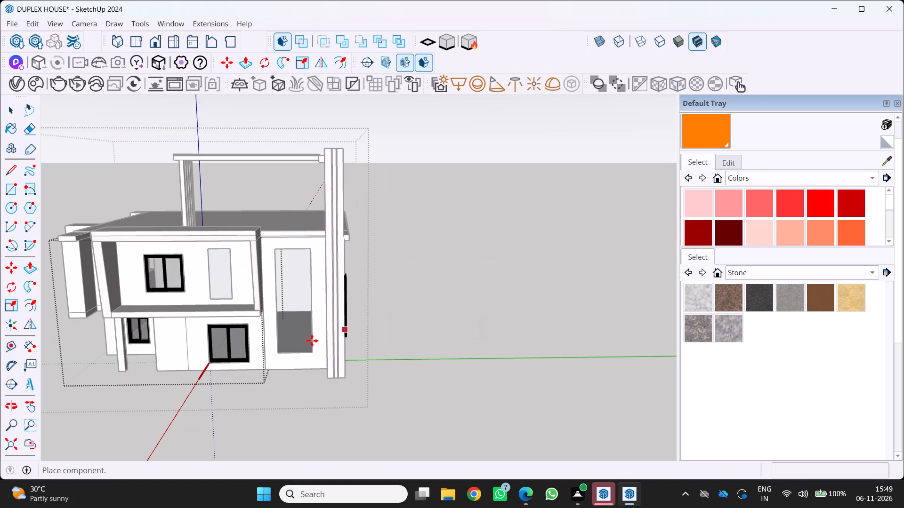
{"action": "left_click", "coordinate": [419, 382]}
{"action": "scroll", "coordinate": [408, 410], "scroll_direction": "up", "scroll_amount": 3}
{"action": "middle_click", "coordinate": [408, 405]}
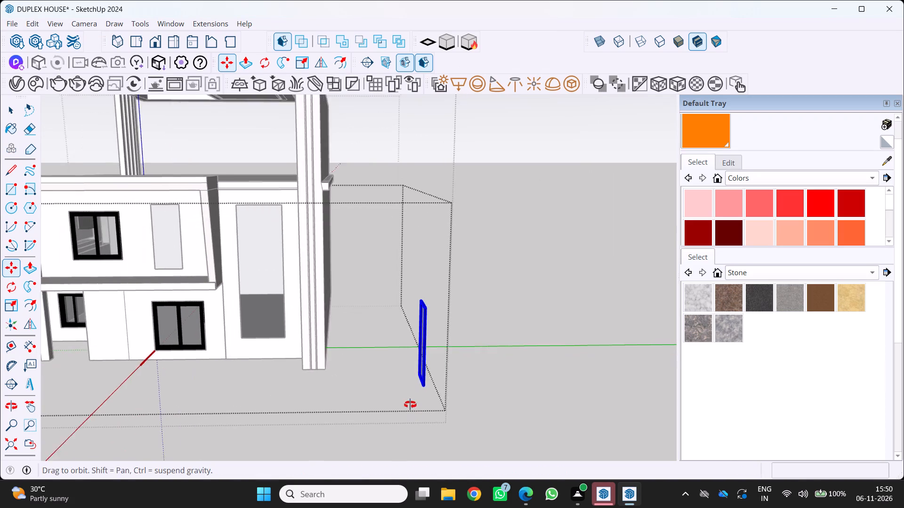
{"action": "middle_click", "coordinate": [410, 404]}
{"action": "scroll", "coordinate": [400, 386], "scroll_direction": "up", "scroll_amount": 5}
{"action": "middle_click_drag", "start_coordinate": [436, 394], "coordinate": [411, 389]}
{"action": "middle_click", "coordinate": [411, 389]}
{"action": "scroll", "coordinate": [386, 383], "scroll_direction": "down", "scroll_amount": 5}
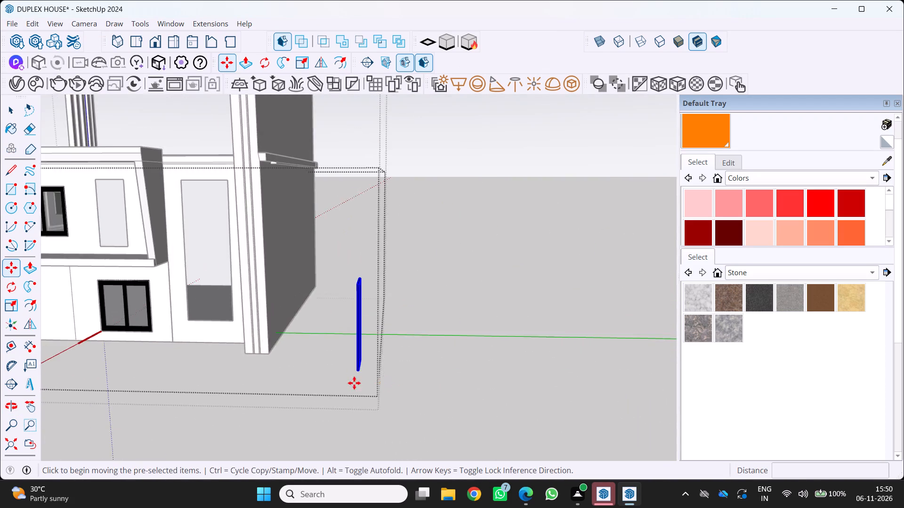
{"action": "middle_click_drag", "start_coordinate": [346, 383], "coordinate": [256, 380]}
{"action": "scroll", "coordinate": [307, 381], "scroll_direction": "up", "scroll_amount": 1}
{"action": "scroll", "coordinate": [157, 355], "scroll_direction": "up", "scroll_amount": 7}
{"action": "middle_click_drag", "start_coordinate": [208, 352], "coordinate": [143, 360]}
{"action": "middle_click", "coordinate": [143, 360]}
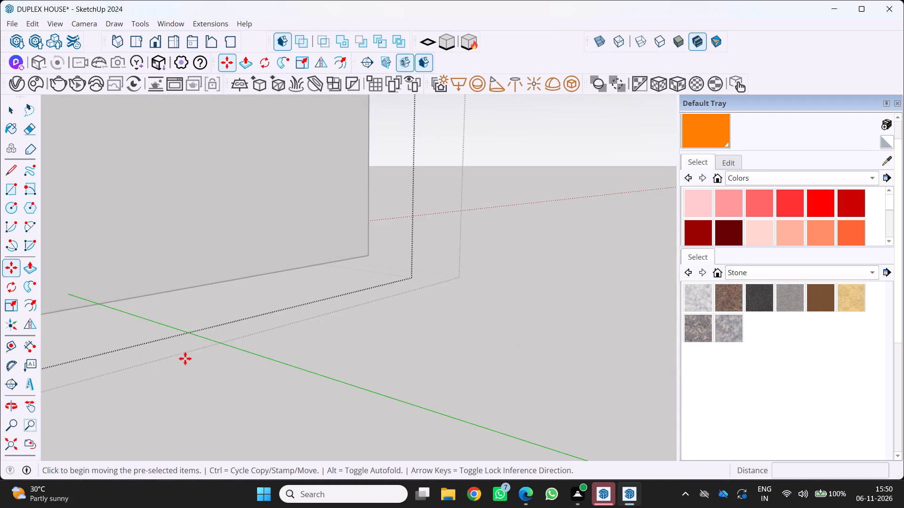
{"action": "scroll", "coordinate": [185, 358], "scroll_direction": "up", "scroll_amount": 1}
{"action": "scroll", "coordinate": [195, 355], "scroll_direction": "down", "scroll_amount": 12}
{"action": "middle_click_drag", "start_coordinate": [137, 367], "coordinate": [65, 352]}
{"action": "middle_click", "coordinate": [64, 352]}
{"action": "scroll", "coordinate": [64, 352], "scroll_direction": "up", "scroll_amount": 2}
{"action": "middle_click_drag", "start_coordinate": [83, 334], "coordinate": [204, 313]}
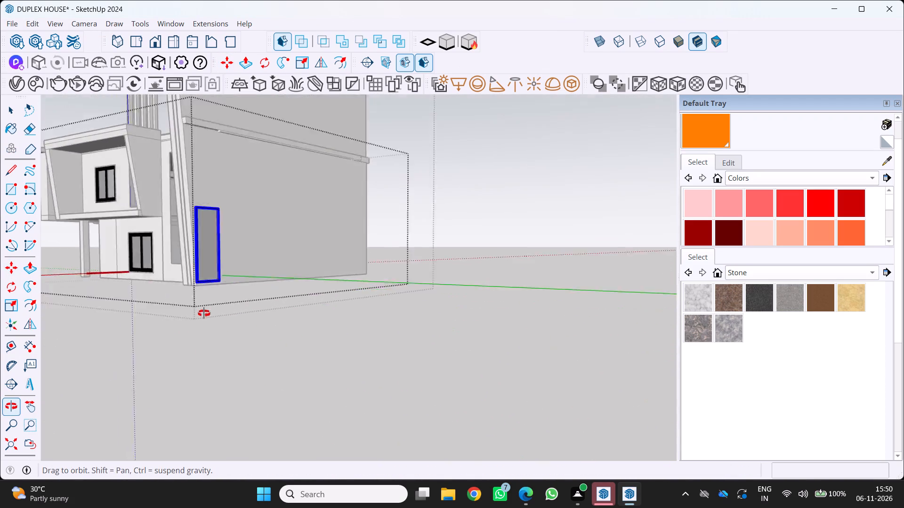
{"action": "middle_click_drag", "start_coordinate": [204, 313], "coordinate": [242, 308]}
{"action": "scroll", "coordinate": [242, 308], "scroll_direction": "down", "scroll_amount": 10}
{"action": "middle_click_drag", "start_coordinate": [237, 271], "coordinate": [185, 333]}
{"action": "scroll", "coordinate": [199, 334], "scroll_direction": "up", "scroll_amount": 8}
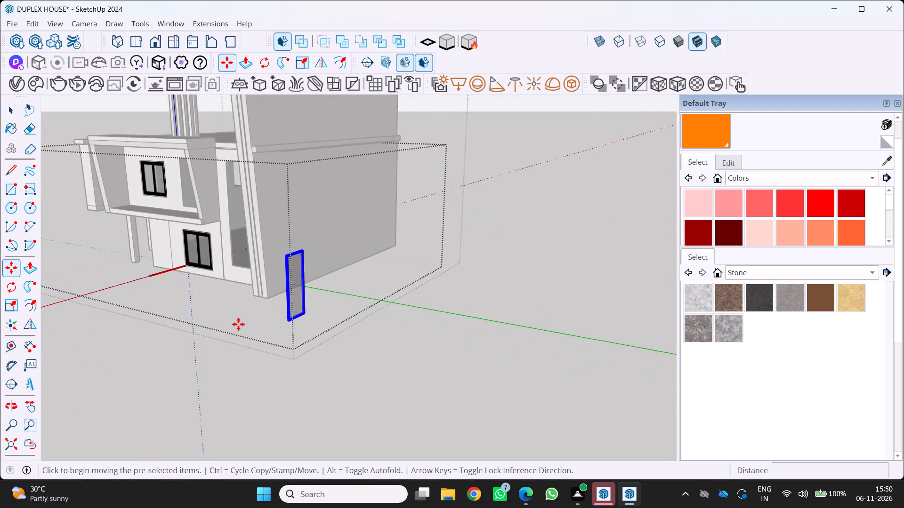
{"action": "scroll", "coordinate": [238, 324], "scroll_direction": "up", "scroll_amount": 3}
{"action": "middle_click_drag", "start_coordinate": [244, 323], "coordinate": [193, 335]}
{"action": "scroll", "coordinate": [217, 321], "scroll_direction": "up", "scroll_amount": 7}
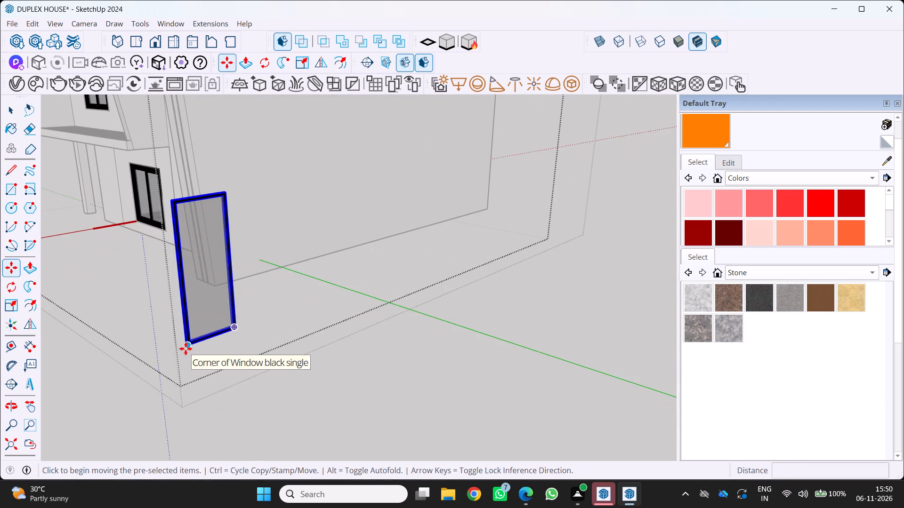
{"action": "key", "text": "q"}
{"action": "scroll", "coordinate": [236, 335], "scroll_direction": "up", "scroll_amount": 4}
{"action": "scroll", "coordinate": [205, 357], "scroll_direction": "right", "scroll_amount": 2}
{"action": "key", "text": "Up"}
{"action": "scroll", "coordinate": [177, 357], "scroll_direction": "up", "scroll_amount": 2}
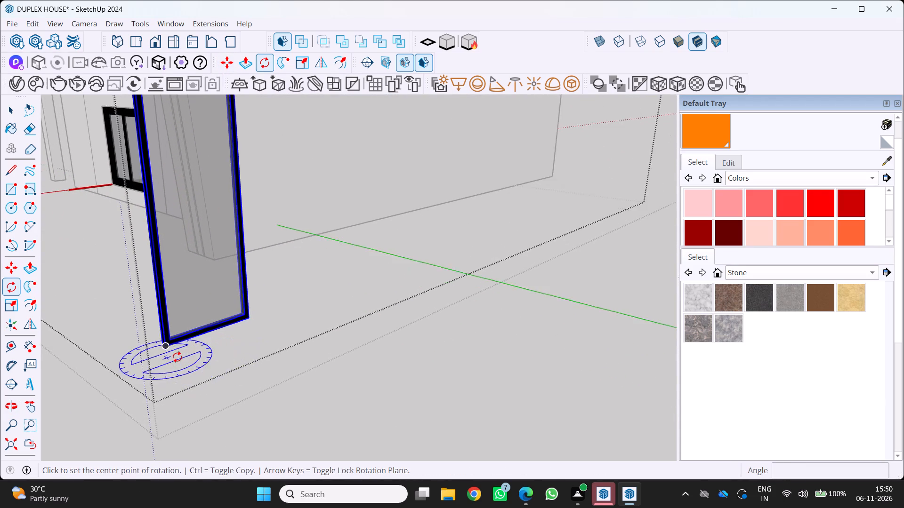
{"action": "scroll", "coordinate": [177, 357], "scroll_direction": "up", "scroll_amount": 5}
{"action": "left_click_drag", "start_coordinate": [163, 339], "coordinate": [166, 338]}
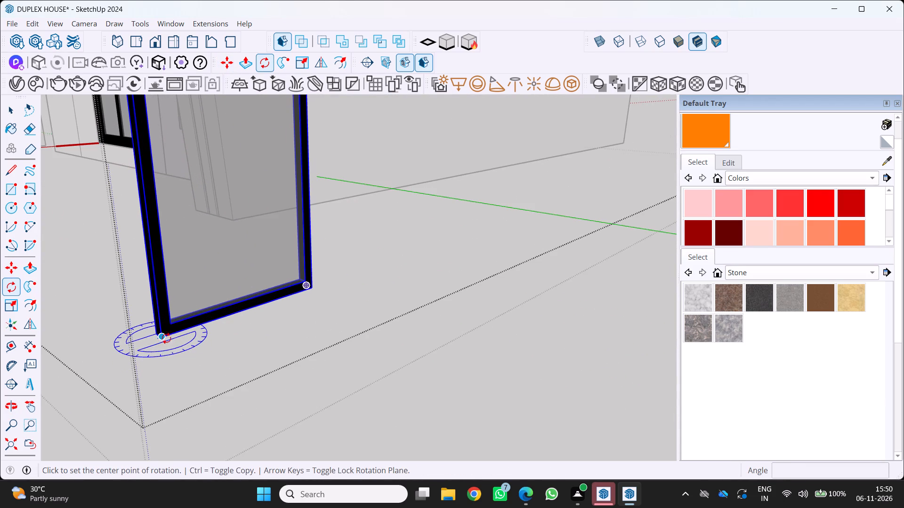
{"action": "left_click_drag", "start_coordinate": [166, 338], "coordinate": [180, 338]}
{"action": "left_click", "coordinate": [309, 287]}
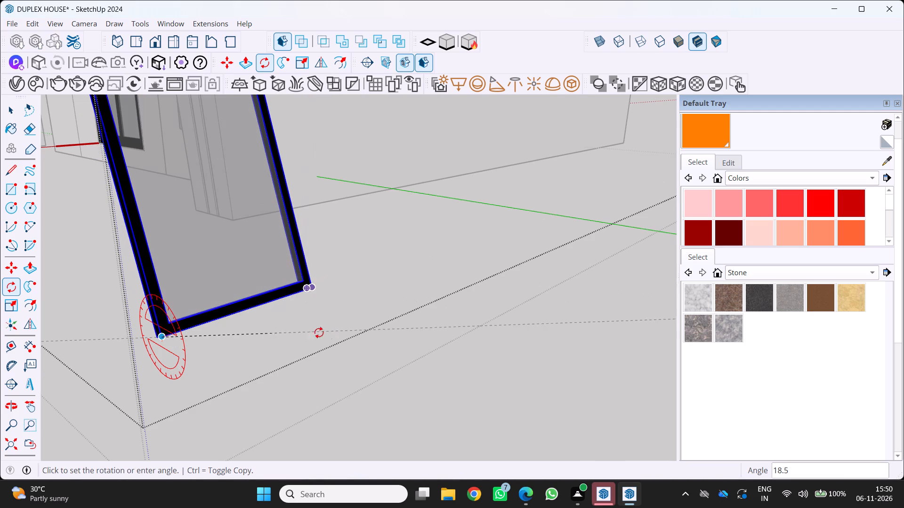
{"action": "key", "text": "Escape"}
Rotate the new single window 90 degrees about the vertical axis at its bottom corner, parallel to the front facade.
{"action": "key", "text": "Up"}
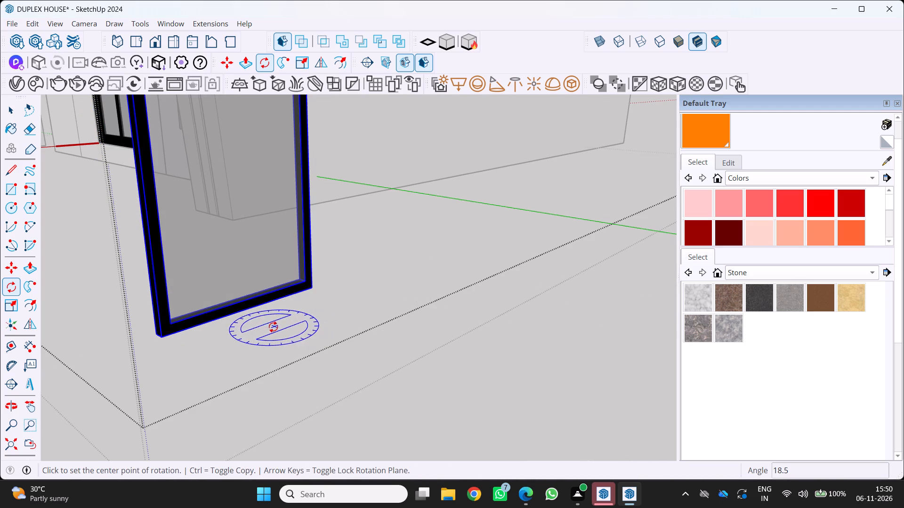
{"action": "key", "text": "Up"}
{"action": "key", "text": "Up"}
{"action": "key", "text": "Up"}
{"action": "left_click", "coordinate": [162, 338]}
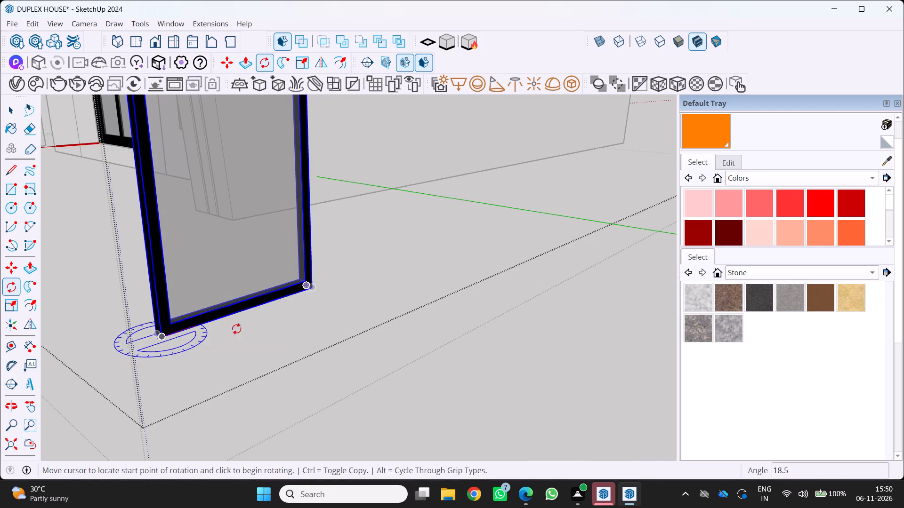
{"action": "left_click", "coordinate": [312, 288]}
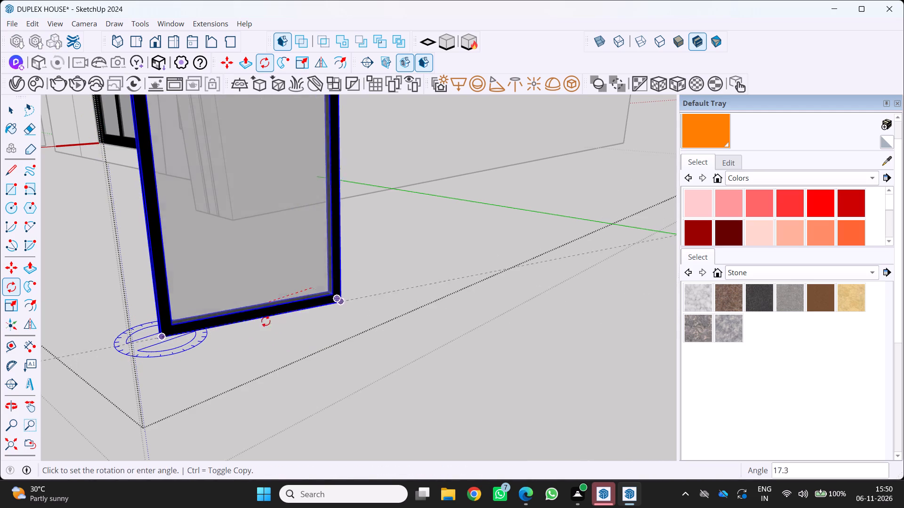
{"action": "left_click", "coordinate": [210, 363]}
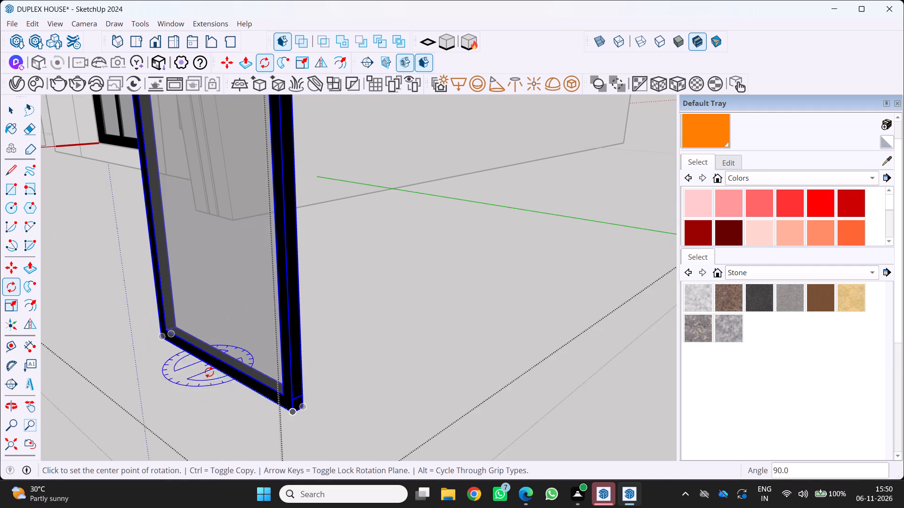
Move the window by its bottom corner onto the matching bottom corner of the tall ground-level opening in the front facade.
{"action": "middle_click_drag", "start_coordinate": [214, 373], "coordinate": [332, 345]}
{"action": "scroll", "coordinate": [328, 346], "scroll_direction": "down", "scroll_amount": 19}
{"action": "scroll", "coordinate": [447, 373], "scroll_direction": "up", "scroll_amount": 3}
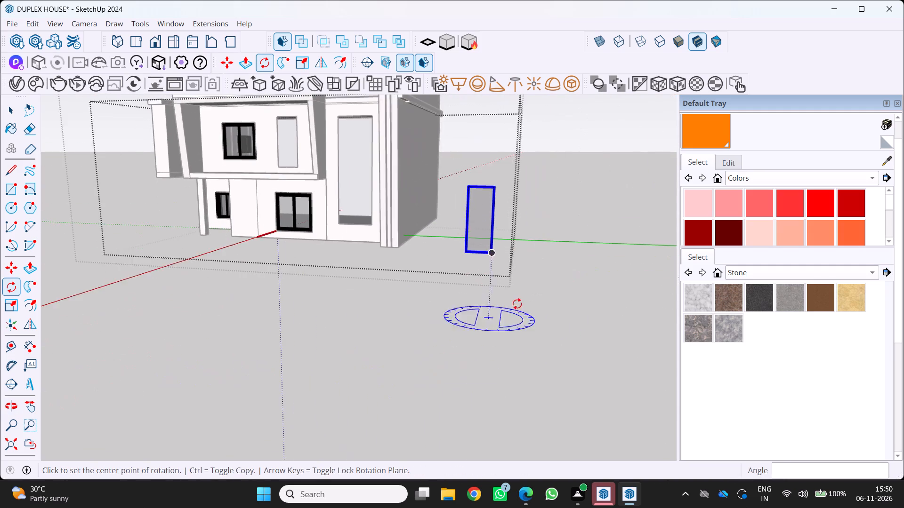
{"action": "scroll", "coordinate": [517, 304], "scroll_direction": "up", "scroll_amount": 2}
{"action": "key", "text": "m"}
{"action": "scroll", "coordinate": [492, 265], "scroll_direction": "up", "scroll_amount": 7}
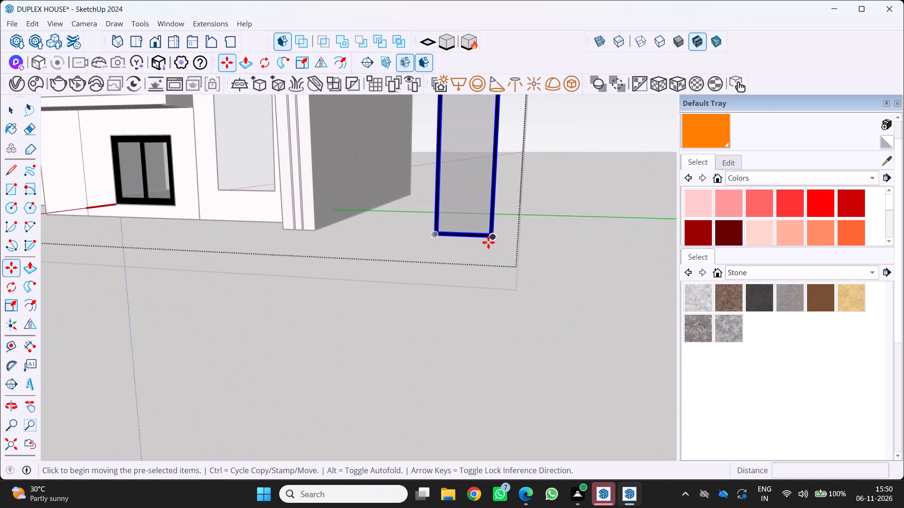
{"action": "left_click", "coordinate": [490, 239]}
{"action": "scroll", "coordinate": [474, 239], "scroll_direction": "down", "scroll_amount": 5}
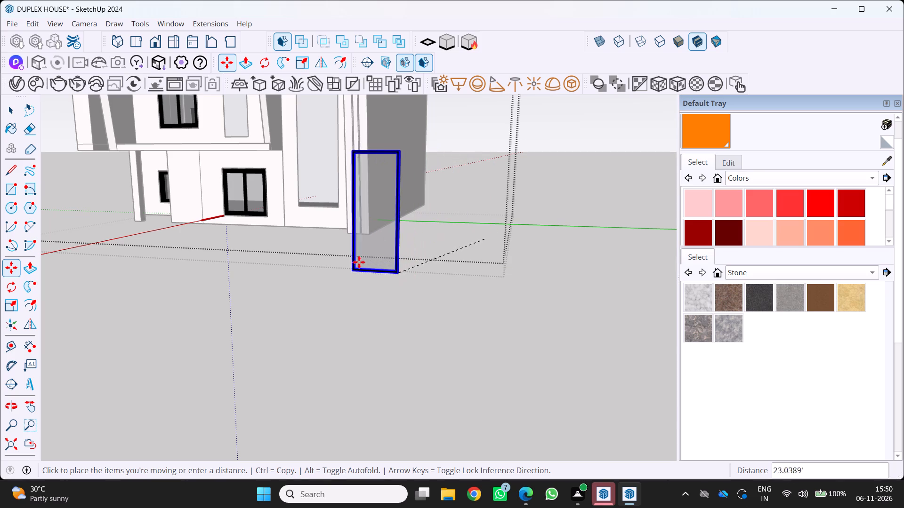
{"action": "middle_click_drag", "start_coordinate": [356, 188], "coordinate": [452, 242]}
{"action": "middle_click", "coordinate": [453, 243]}
{"action": "middle_click", "coordinate": [455, 245]}
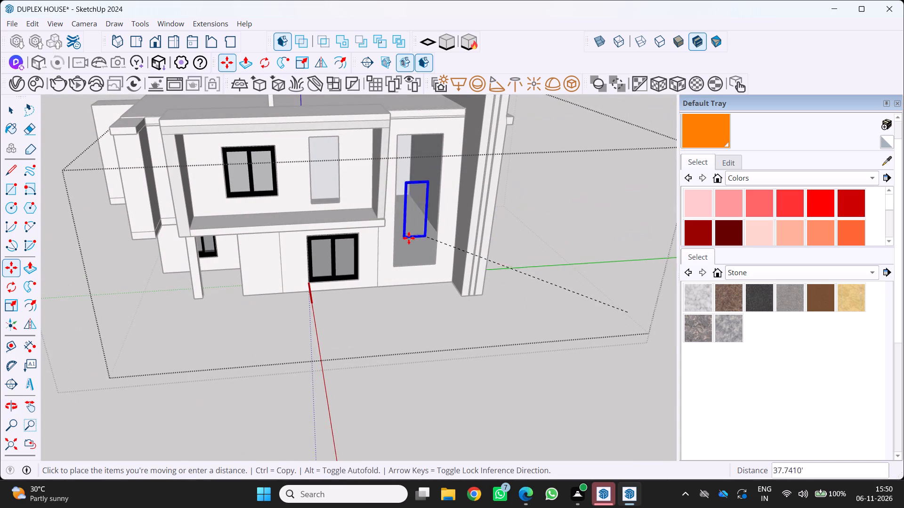
{"action": "scroll", "coordinate": [432, 264], "scroll_direction": "up", "scroll_amount": 11}
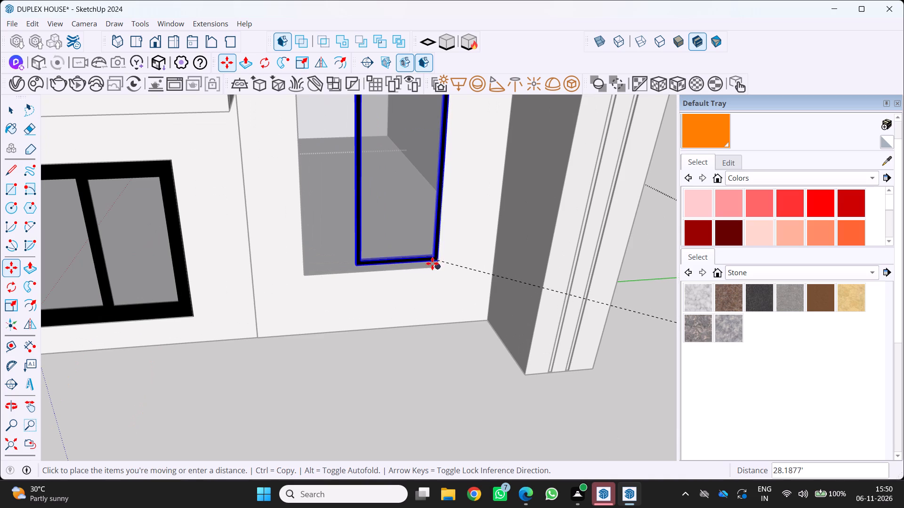
{"action": "left_click", "coordinate": [435, 264]}
Scale the window's width by about 1.62 to span the tall front opening from side to side.
{"action": "scroll", "coordinate": [391, 278], "scroll_direction": "down", "scroll_amount": 5}
{"action": "key", "text": "s"}
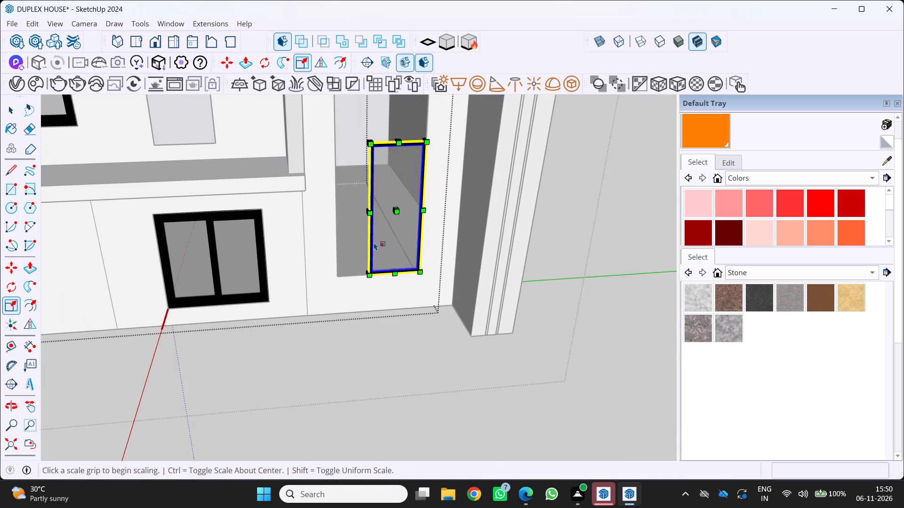
{"action": "left_click", "coordinate": [369, 214]}
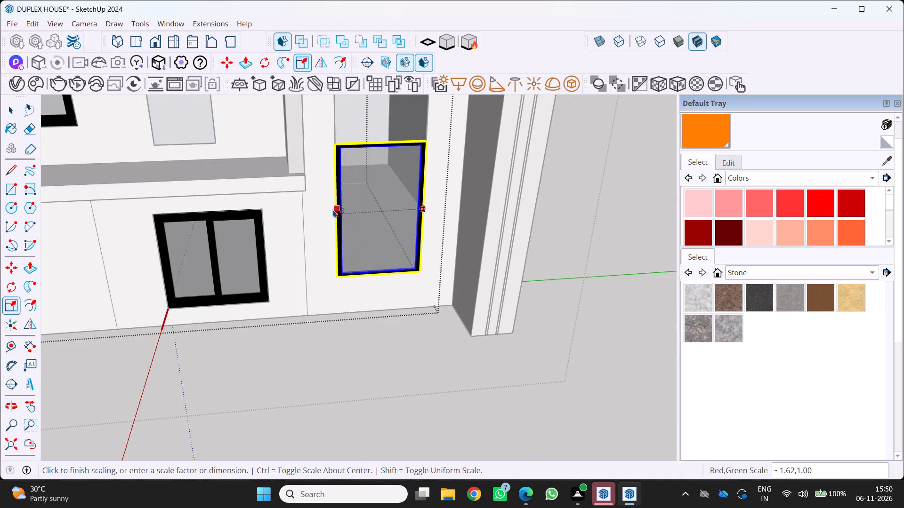
{"action": "left_click", "coordinate": [333, 209]}
Scale the window's height up to the top edge of the tall ground-level front opening.
{"action": "scroll", "coordinate": [351, 204], "scroll_direction": "down", "scroll_amount": 3}
{"action": "scroll", "coordinate": [362, 158], "scroll_direction": "down", "scroll_amount": 5}
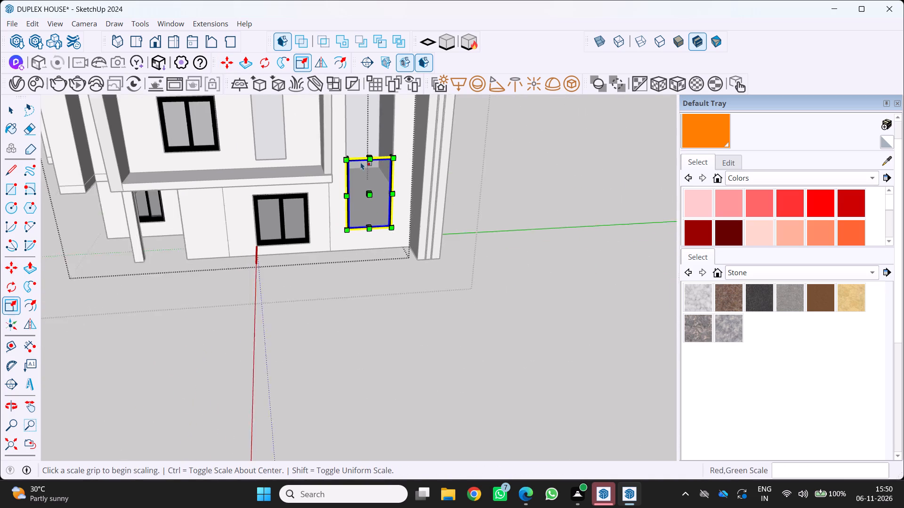
{"action": "middle_click_drag", "start_coordinate": [361, 164], "coordinate": [337, 297], "text": "shift"}
{"action": "middle_click", "coordinate": [337, 300], "text": "shift"}
{"action": "scroll", "coordinate": [336, 302], "scroll_direction": "down", "scroll_amount": 5, "text": "shift"}
{"action": "scroll", "coordinate": [326, 285], "scroll_direction": "up", "scroll_amount": 1}
{"action": "middle_click_drag", "start_coordinate": [325, 283], "coordinate": [315, 191]}
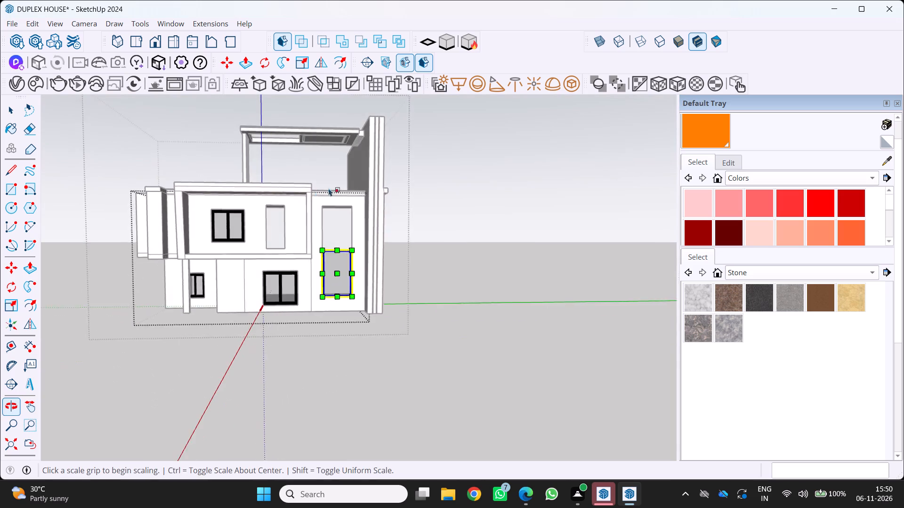
{"action": "scroll", "coordinate": [332, 184], "scroll_direction": "up", "scroll_amount": 4}
{"action": "left_click_drag", "start_coordinate": [340, 275], "coordinate": [344, 218]}
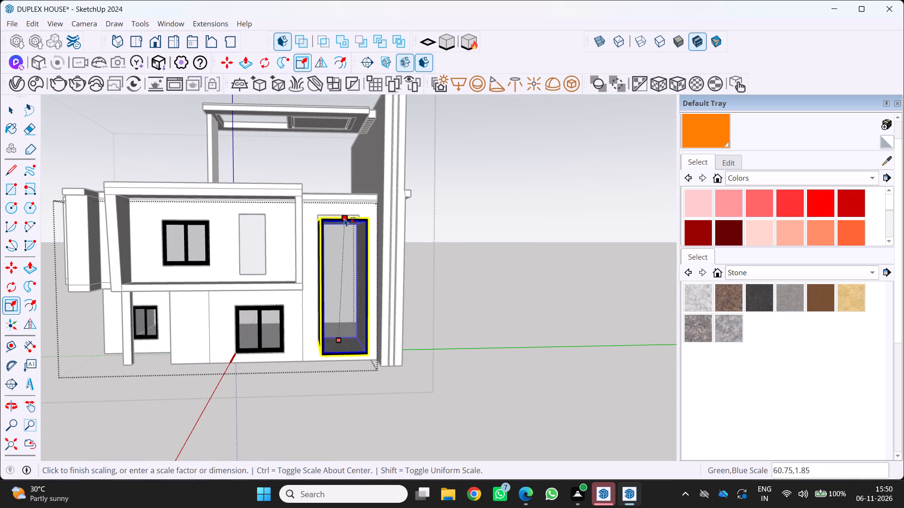
{"action": "left_click_drag", "start_coordinate": [344, 218], "coordinate": [342, 212]}
{"action": "scroll", "coordinate": [315, 302], "scroll_direction": "down", "scroll_amount": 4}
{"action": "key", "text": "space"}
{"action": "left_click", "coordinate": [326, 356]}
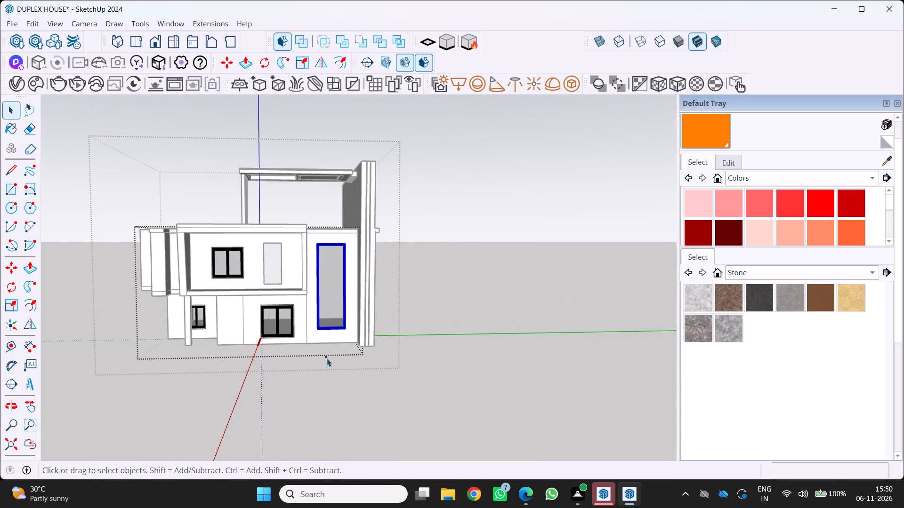
Copy the tall single window by its bottom corner to the matching bottom corner of the empty upper-floor front opening.
{"action": "scroll", "coordinate": [323, 313], "scroll_direction": "up", "scroll_amount": 4}
{"action": "middle_click_drag", "start_coordinate": [318, 307], "coordinate": [303, 324]}
{"action": "middle_click", "coordinate": [303, 325]}
{"action": "scroll", "coordinate": [319, 337], "scroll_direction": "up", "scroll_amount": 3}
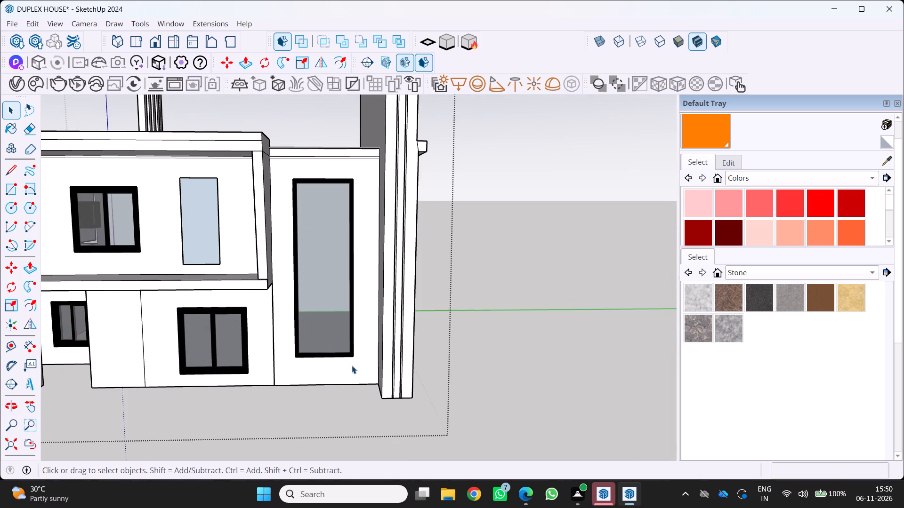
{"action": "key", "text": "m"}
{"action": "scroll", "coordinate": [355, 368], "scroll_direction": "up", "scroll_amount": 2}
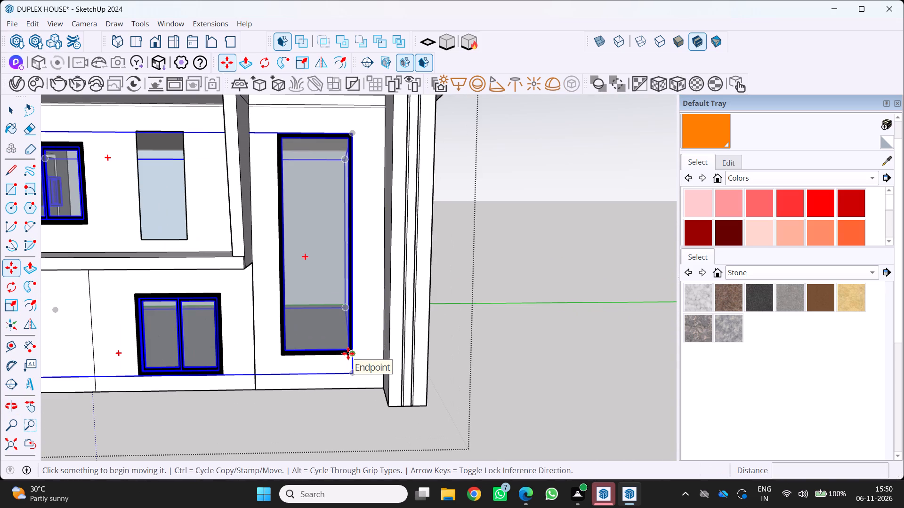
{"action": "key", "text": "space"}
{"action": "triple_click", "coordinate": [335, 349]}
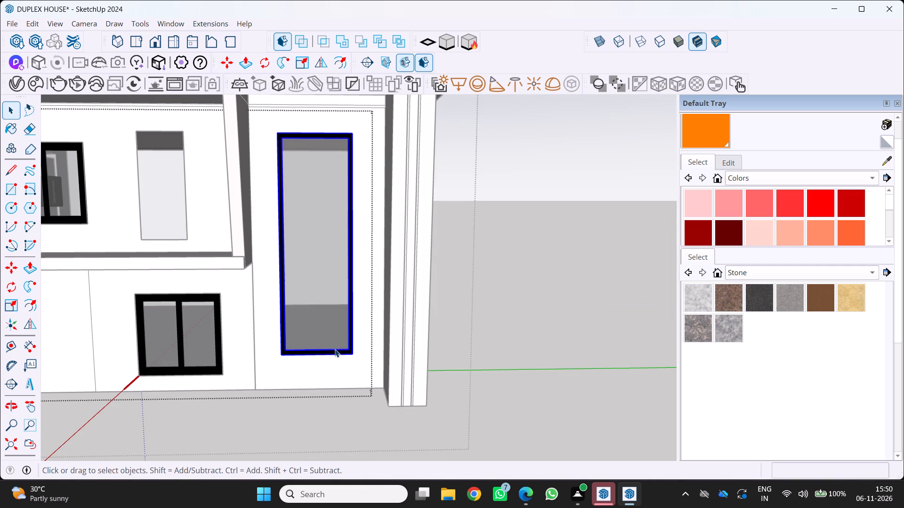
{"action": "key", "text": "m"}
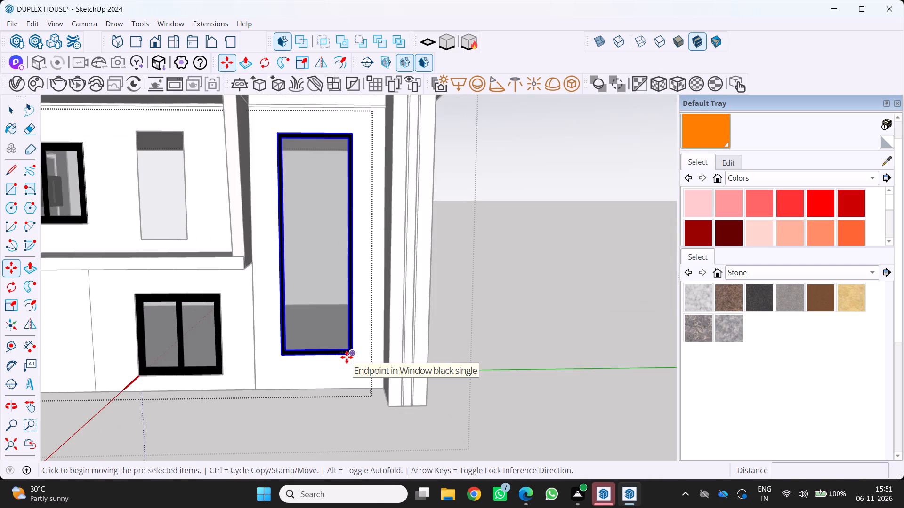
{"action": "scroll", "coordinate": [350, 361], "scroll_direction": "up", "scroll_amount": 2}
{"action": "left_click", "coordinate": [353, 351]}
{"action": "scroll", "coordinate": [349, 349], "scroll_direction": "down", "scroll_amount": 8}
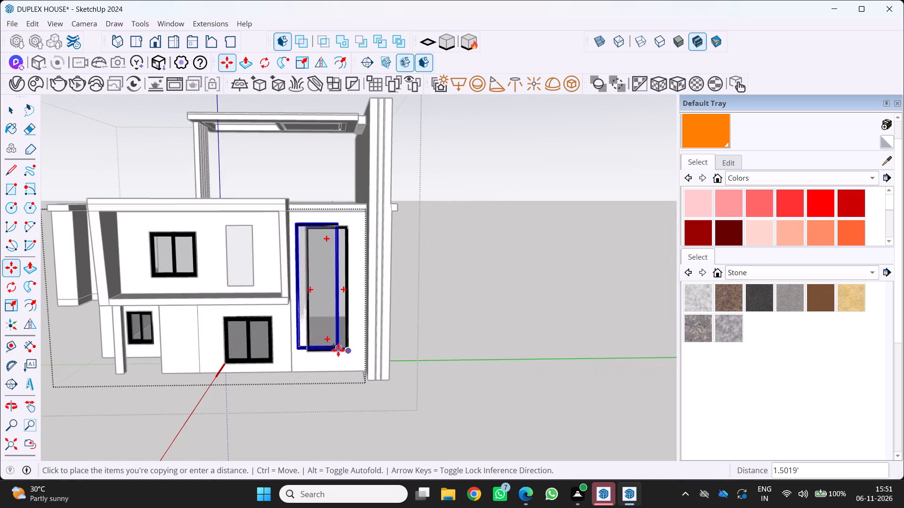
{"action": "scroll", "coordinate": [264, 299], "scroll_direction": "up", "scroll_amount": 11}
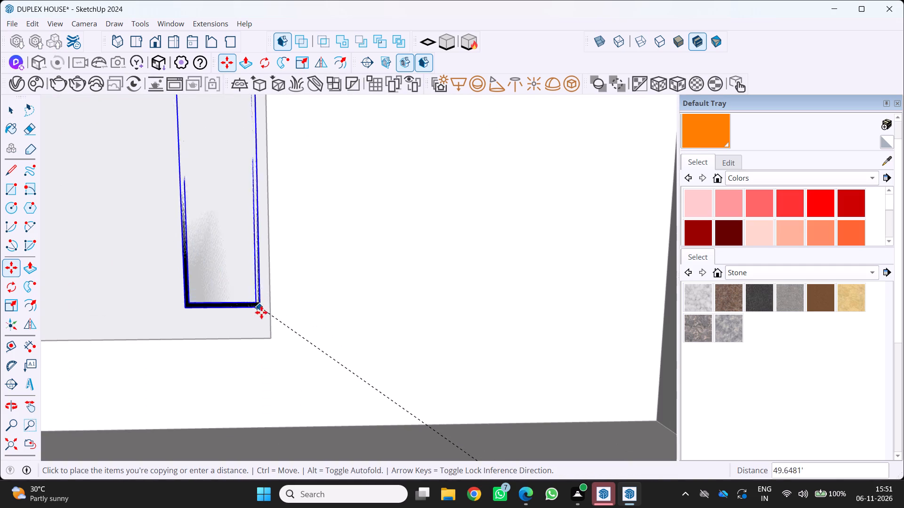
{"action": "left_click", "coordinate": [270, 338]}
{"action": "scroll", "coordinate": [276, 355], "scroll_direction": "down", "scroll_amount": 9}
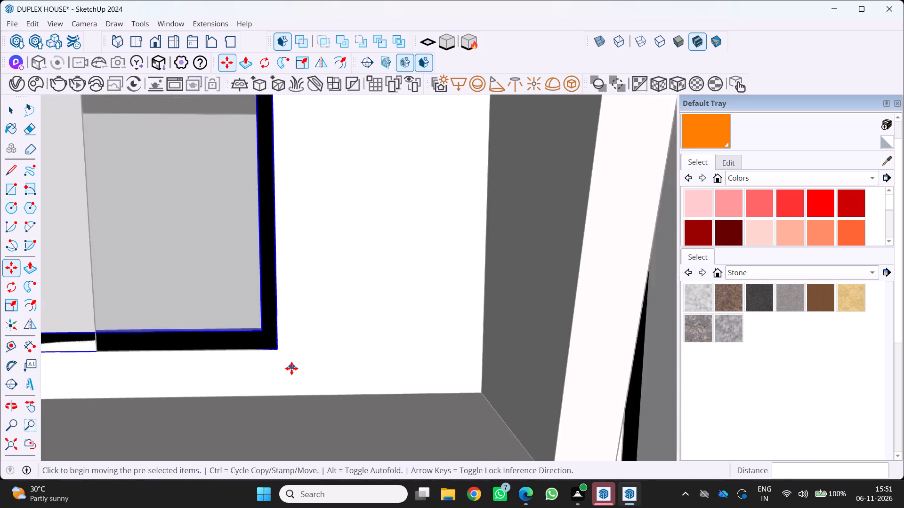
{"action": "scroll", "coordinate": [291, 368], "scroll_direction": "down", "scroll_amount": 7}
{"action": "scroll", "coordinate": [205, 298], "scroll_direction": "down", "scroll_amount": 6}
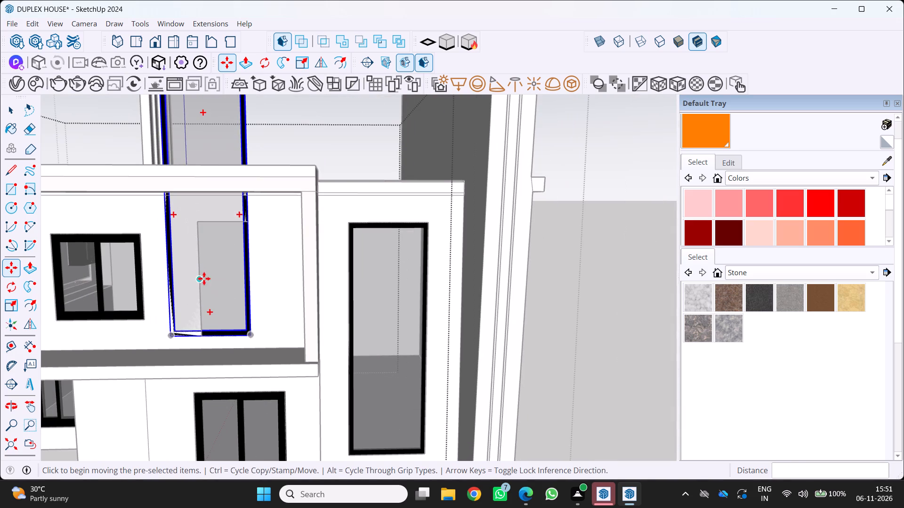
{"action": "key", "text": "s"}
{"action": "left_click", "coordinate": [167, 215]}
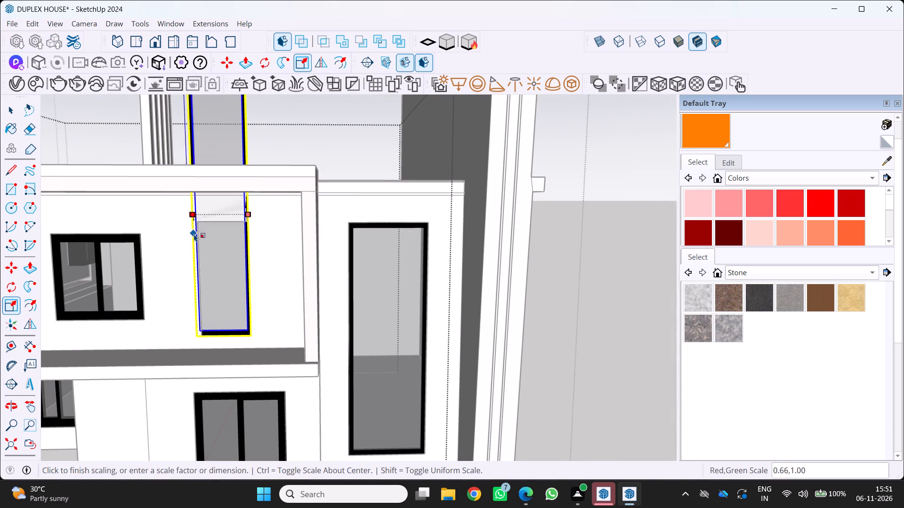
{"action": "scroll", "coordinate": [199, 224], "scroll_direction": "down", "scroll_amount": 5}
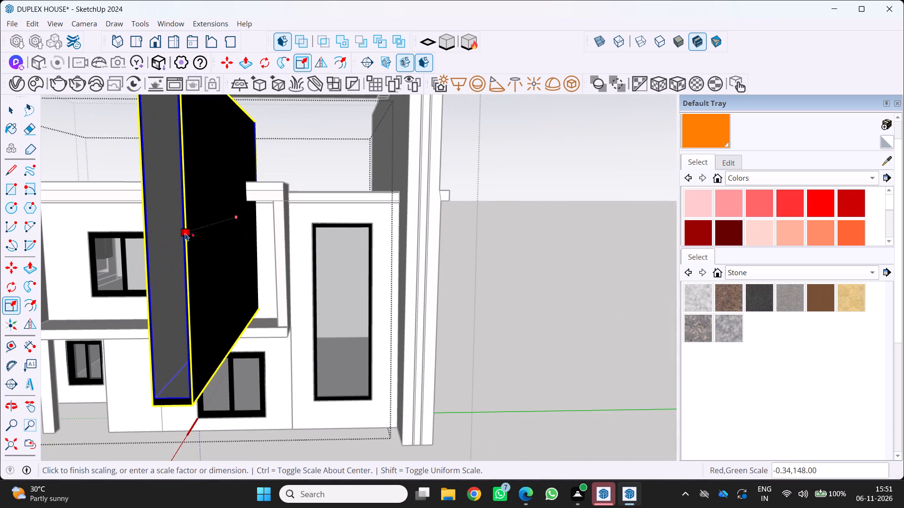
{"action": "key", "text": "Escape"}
Scale the copied window to fit the upper-floor opening, reducing its height by about 0.47 and narrowing its width to match.
{"action": "left_click_drag", "start_coordinate": [201, 120], "coordinate": [203, 129]}
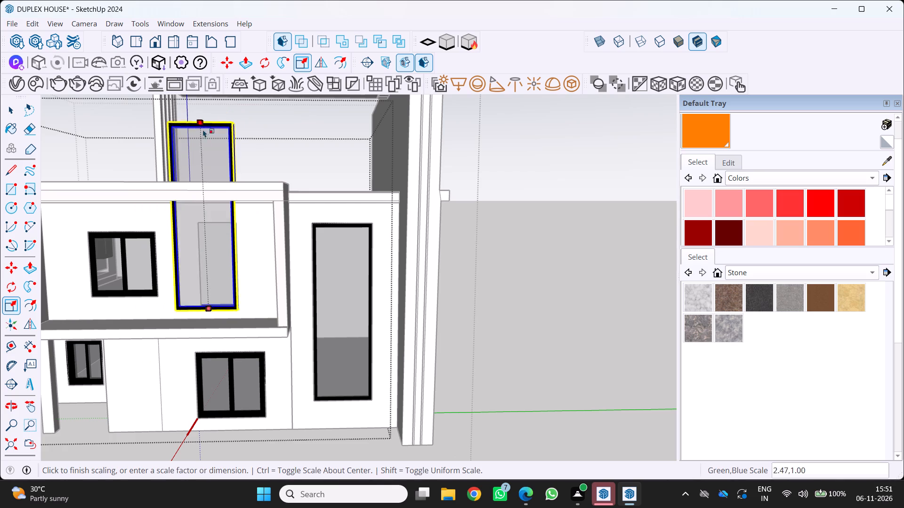
{"action": "left_click_drag", "start_coordinate": [203, 129], "coordinate": [219, 221]}
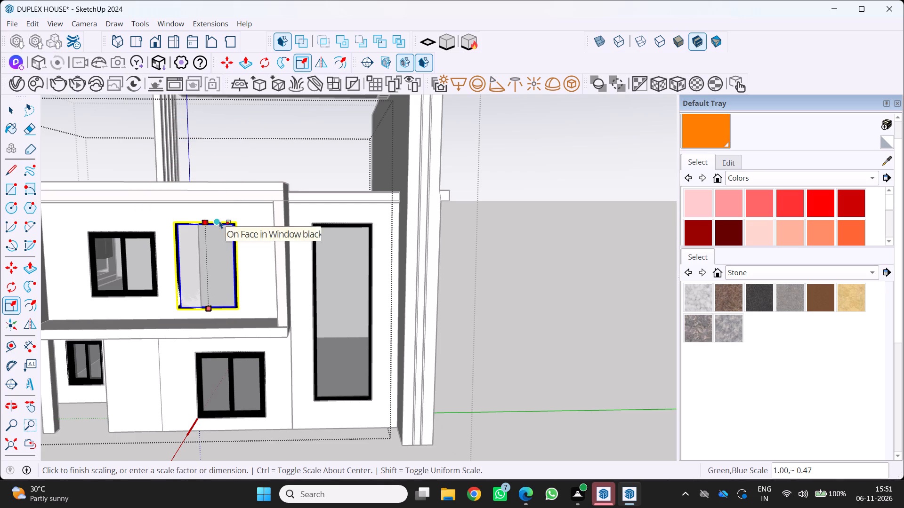
{"action": "left_click_drag", "start_coordinate": [219, 221], "coordinate": [219, 220]}
{"action": "left_click_drag", "start_coordinate": [178, 265], "coordinate": [205, 260]}
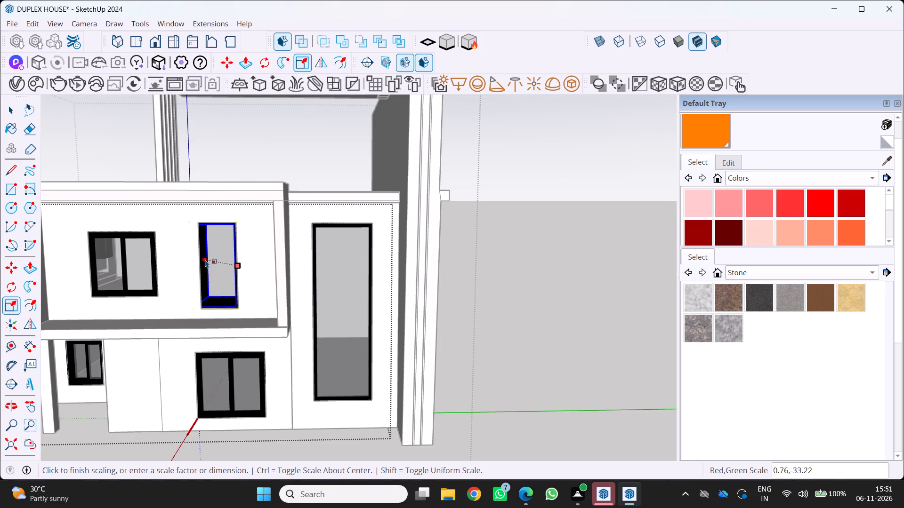
{"action": "left_click_drag", "start_coordinate": [205, 260], "coordinate": [203, 262]}
{"action": "scroll", "coordinate": [212, 281], "scroll_direction": "up", "scroll_amount": 3}
{"action": "key", "text": "space"}
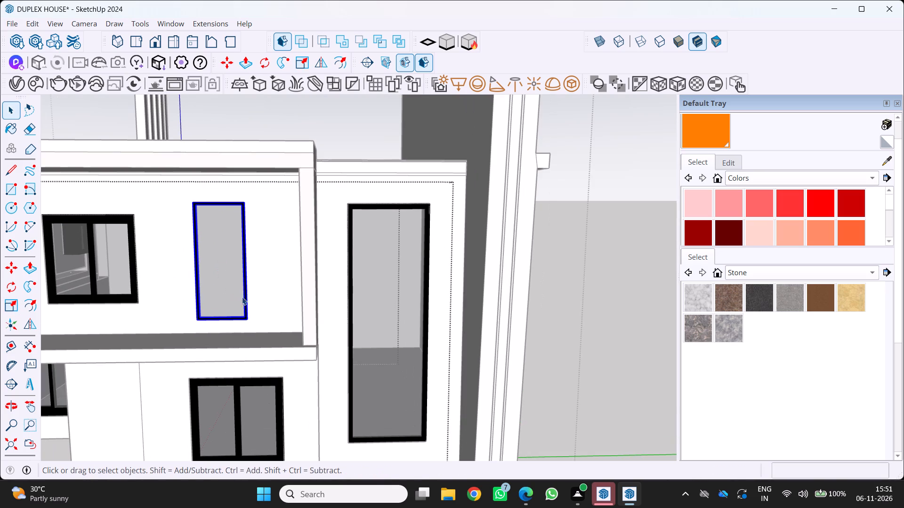
{"action": "key", "text": "space"}
{"action": "left_click", "coordinate": [252, 327]}
Move the upper-floor single window by its bottom corner to align it with the opening's bottom corner.
{"action": "scroll", "coordinate": [218, 323], "scroll_direction": "down", "scroll_amount": 5}
{"action": "scroll", "coordinate": [223, 307], "scroll_direction": "up", "scroll_amount": 1}
{"action": "middle_click_drag", "start_coordinate": [224, 306], "coordinate": [234, 296]}
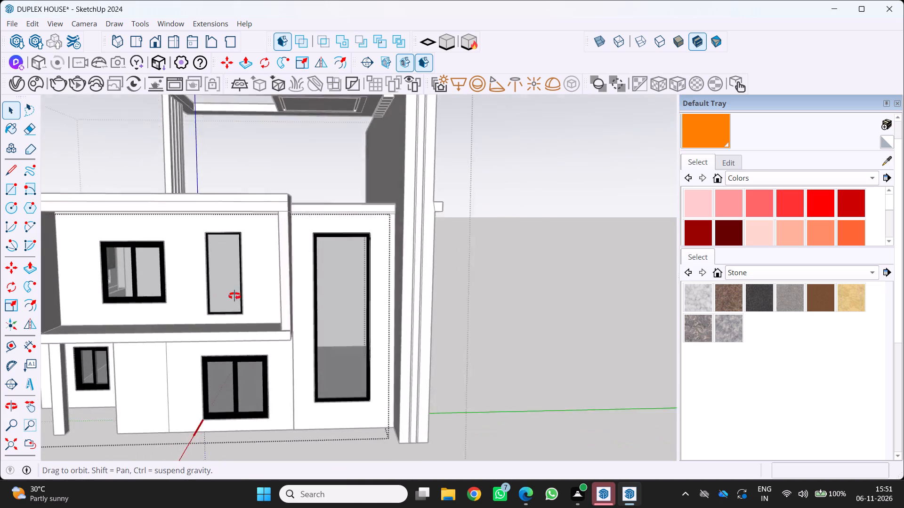
{"action": "middle_click_drag", "start_coordinate": [234, 296], "coordinate": [247, 294]}
{"action": "scroll", "coordinate": [260, 303], "scroll_direction": "up", "scroll_amount": 8}
{"action": "middle_click_drag", "start_coordinate": [243, 295], "coordinate": [258, 331]}
{"action": "middle_click", "coordinate": [258, 331]}
{"action": "middle_click", "coordinate": [258, 332]}
{"action": "scroll", "coordinate": [271, 263], "scroll_direction": "up", "scroll_amount": 4}
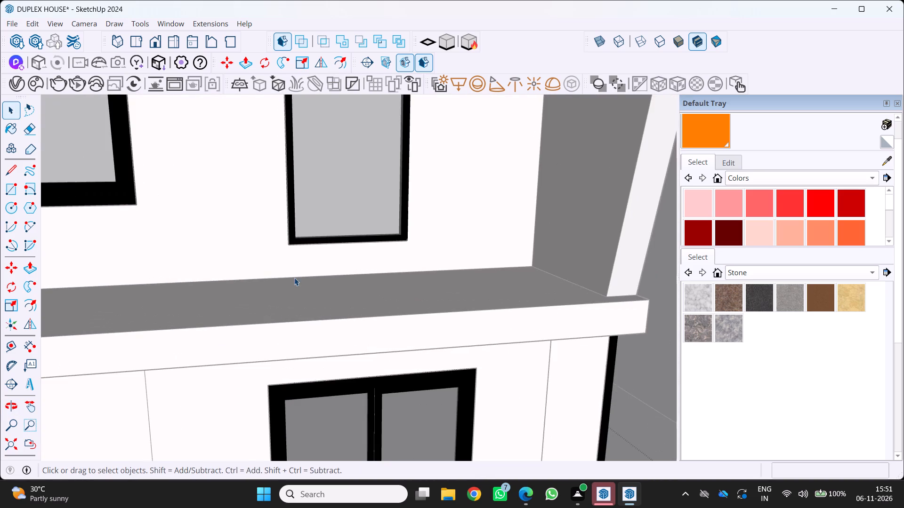
{"action": "scroll", "coordinate": [368, 229], "scroll_direction": "up", "scroll_amount": 8}
{"action": "left_click", "coordinate": [403, 235]}
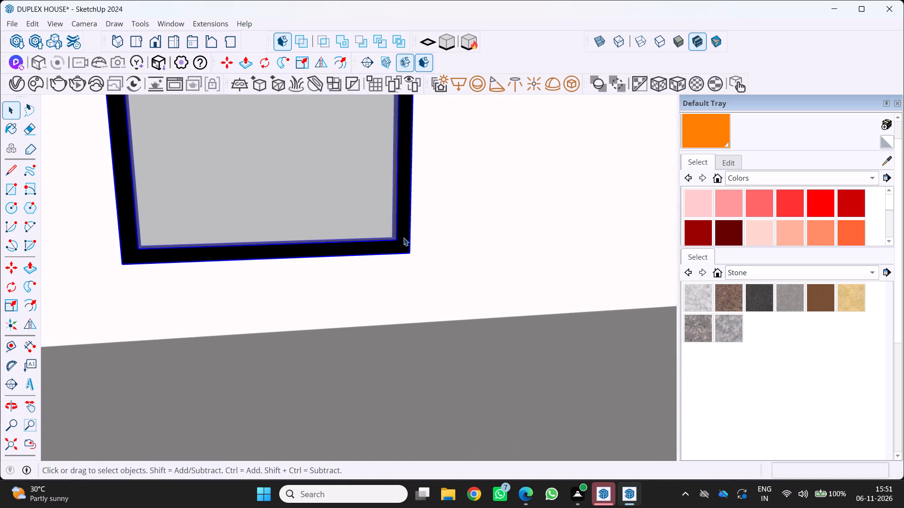
{"action": "key", "text": "m"}
{"action": "left_click", "coordinate": [404, 252]}
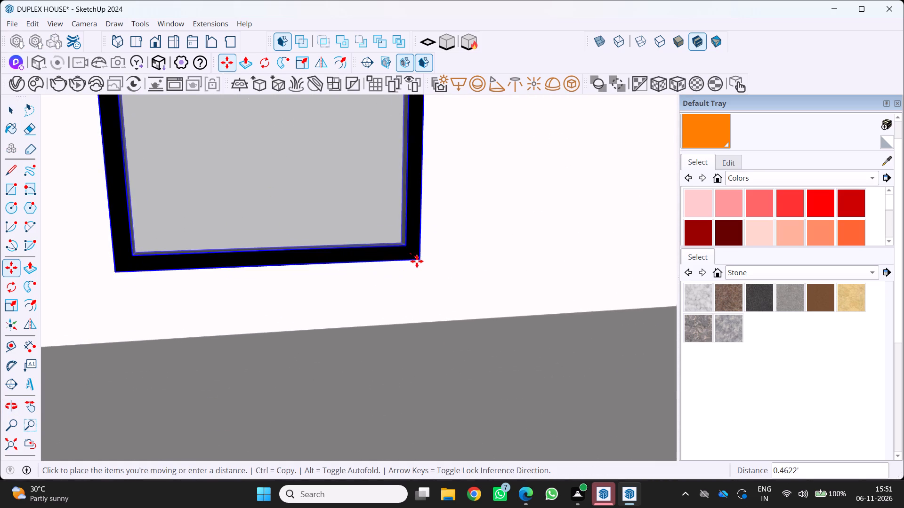
{"action": "scroll", "coordinate": [418, 263], "scroll_direction": "up", "scroll_amount": 8}
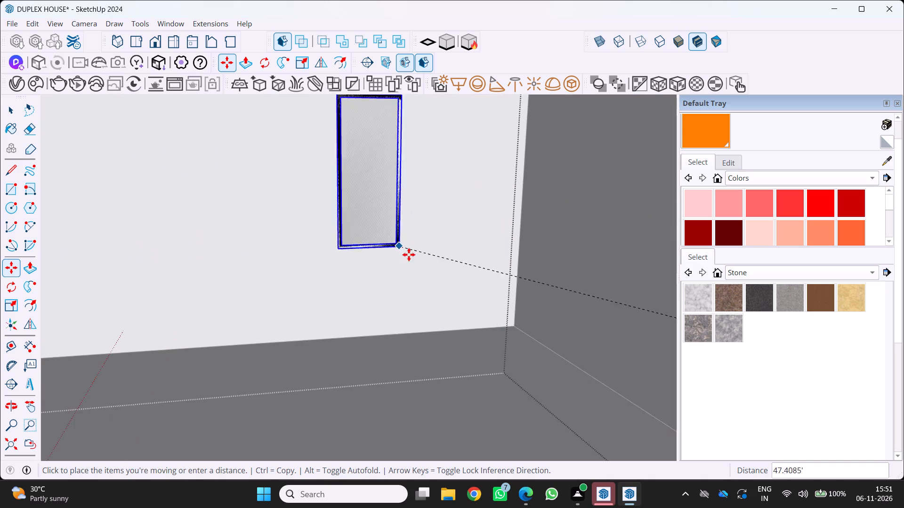
{"action": "scroll", "coordinate": [396, 248], "scroll_direction": "down", "scroll_amount": 10}
{"action": "scroll", "coordinate": [393, 242], "scroll_direction": "up", "scroll_amount": 3}
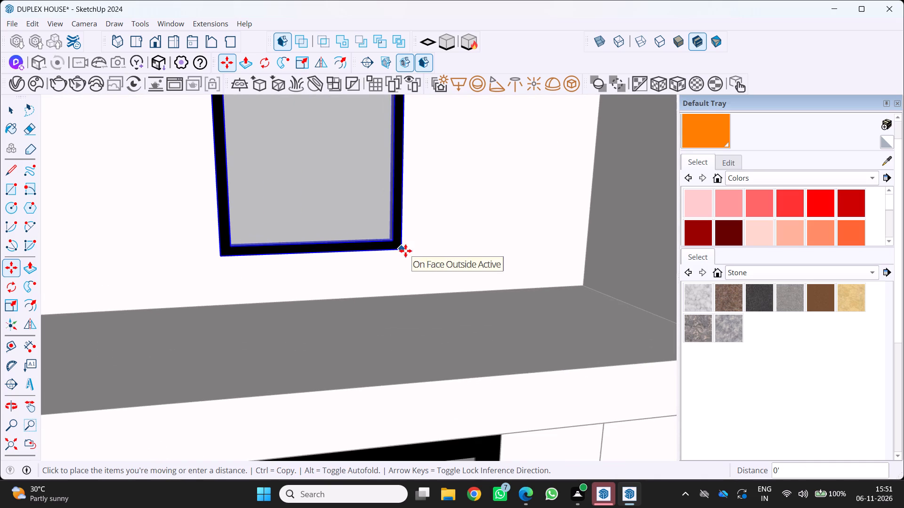
{"action": "left_click_drag", "start_coordinate": [405, 251], "coordinate": [404, 255]}
{"action": "scroll", "coordinate": [355, 303], "scroll_direction": "down", "scroll_amount": 10}
{"action": "key", "text": "space"}
{"action": "key", "text": "space"}
{"action": "left_click", "coordinate": [377, 290]}
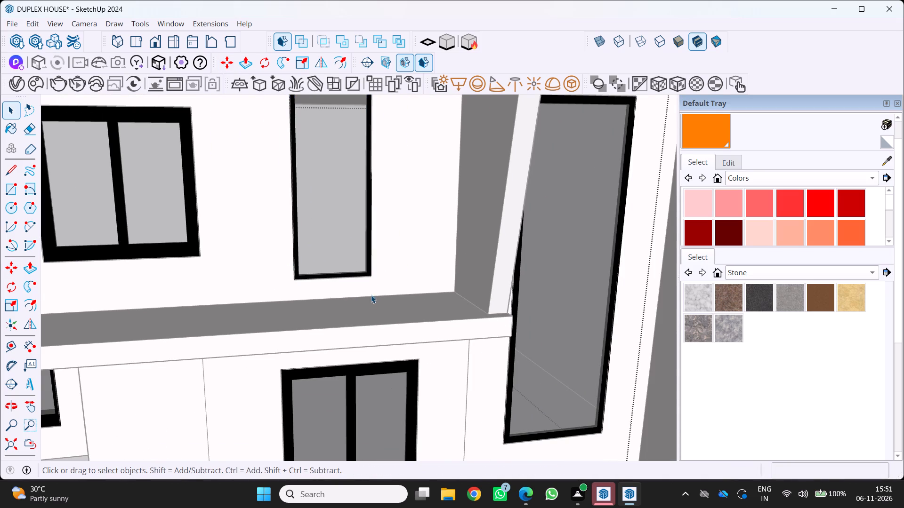
Adjust the upper-floor single window against the opening's side edge, scaling its depth by 0.16.
{"action": "middle_click_drag", "start_coordinate": [346, 274], "coordinate": [349, 283]}
{"action": "middle_click_drag", "start_coordinate": [350, 286], "coordinate": [414, 355]}
{"action": "middle_click", "coordinate": [414, 355]}
{"action": "scroll", "coordinate": [414, 355], "scroll_direction": "down", "scroll_amount": 4}
{"action": "scroll", "coordinate": [327, 297], "scroll_direction": "up", "scroll_amount": 3}
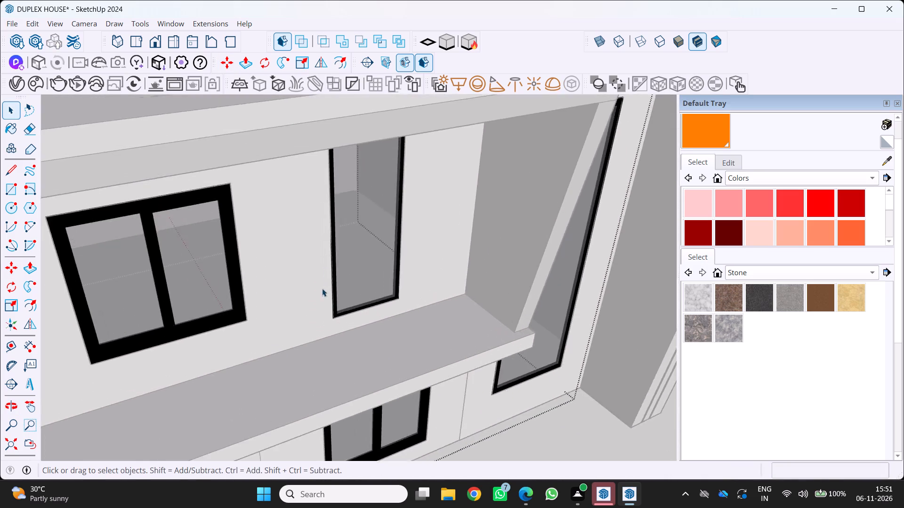
{"action": "middle_click_drag", "start_coordinate": [322, 288], "coordinate": [254, 225]}
{"action": "left_click", "coordinate": [333, 199]}
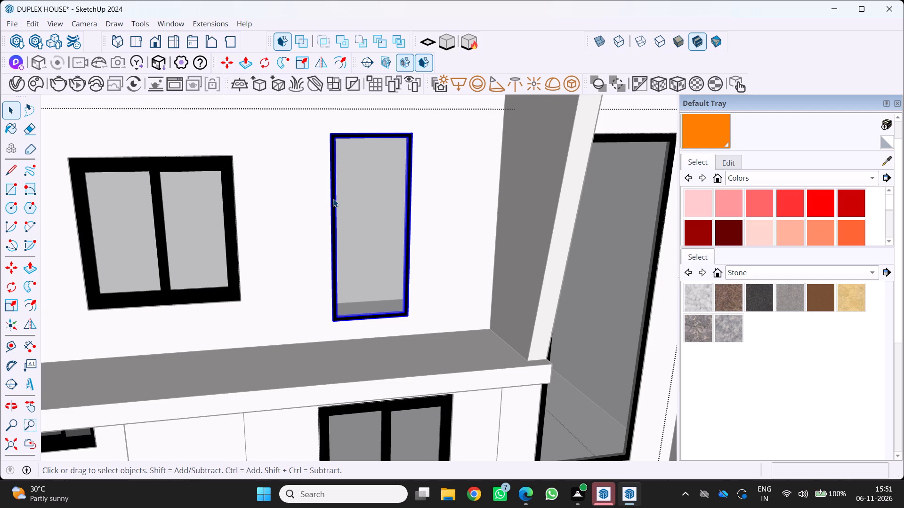
{"action": "key", "text": "s"}
{"action": "left_click_drag", "start_coordinate": [330, 233], "coordinate": [331, 233]}
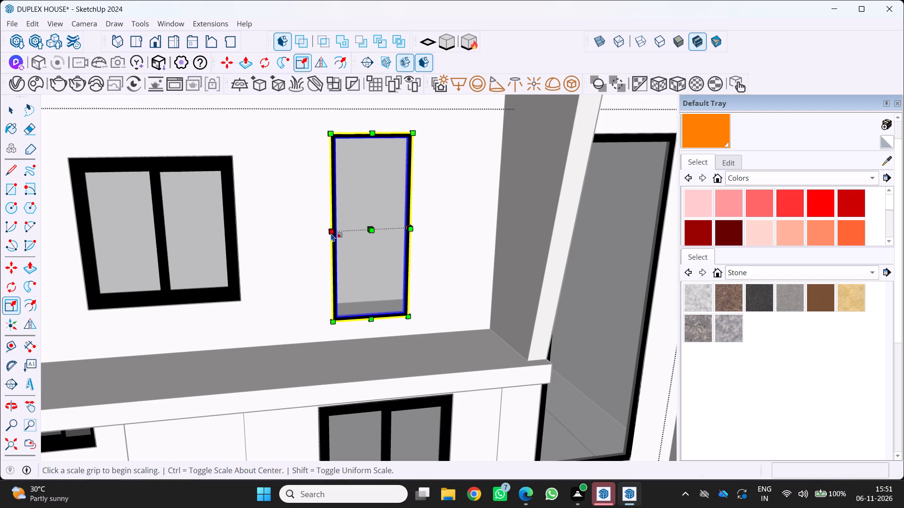
{"action": "left_click_drag", "start_coordinate": [331, 233], "coordinate": [341, 233]}
{"action": "scroll", "coordinate": [318, 230], "scroll_direction": "up", "scroll_amount": 4}
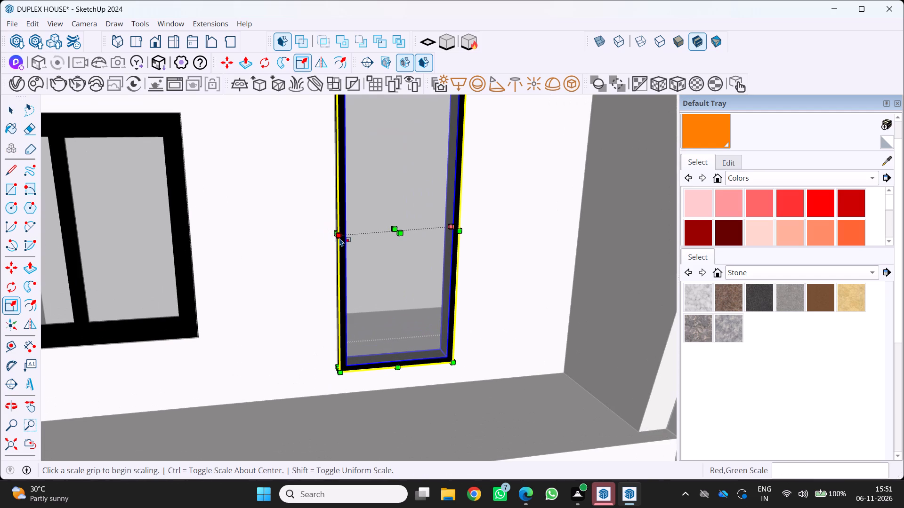
{"action": "left_click_drag", "start_coordinate": [339, 232], "coordinate": [346, 231]}
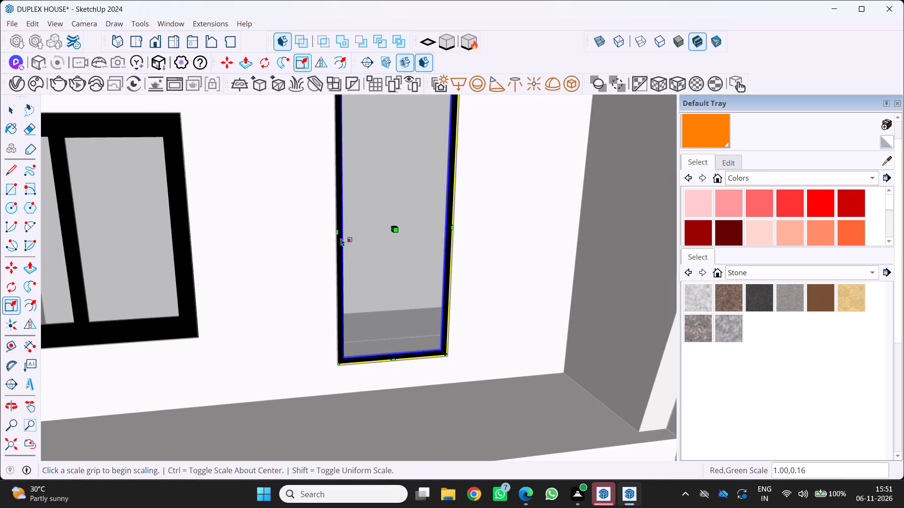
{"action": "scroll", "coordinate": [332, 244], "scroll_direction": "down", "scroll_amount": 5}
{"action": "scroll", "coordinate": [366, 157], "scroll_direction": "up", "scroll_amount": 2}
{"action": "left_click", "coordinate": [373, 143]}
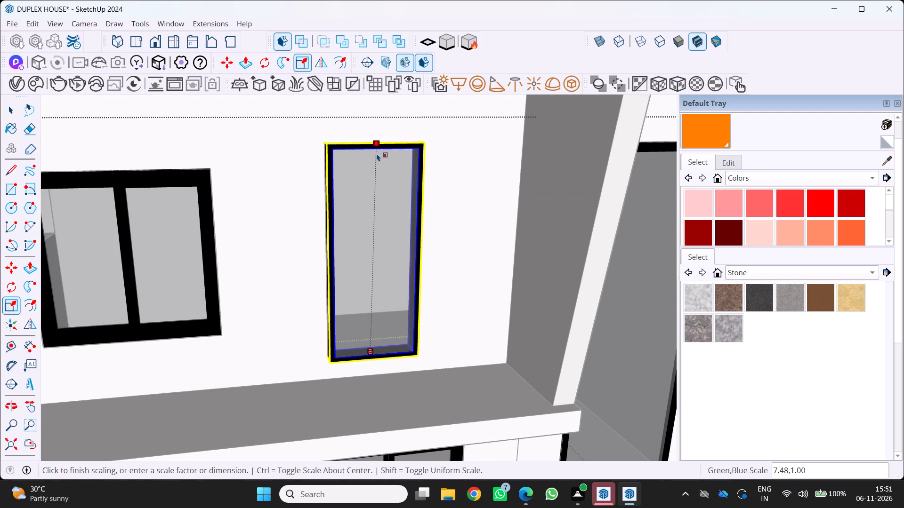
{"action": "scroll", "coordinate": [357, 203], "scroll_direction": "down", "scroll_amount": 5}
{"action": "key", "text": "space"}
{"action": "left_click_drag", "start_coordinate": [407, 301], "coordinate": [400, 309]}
Examine the fit of the black-framed windows across the front facade from several angles.
{"action": "scroll", "coordinate": [338, 324], "scroll_direction": "down", "scroll_amount": 5}
{"action": "middle_click_drag", "start_coordinate": [321, 340], "coordinate": [201, 337]}
{"action": "scroll", "coordinate": [302, 318], "scroll_direction": "up", "scroll_amount": 1}
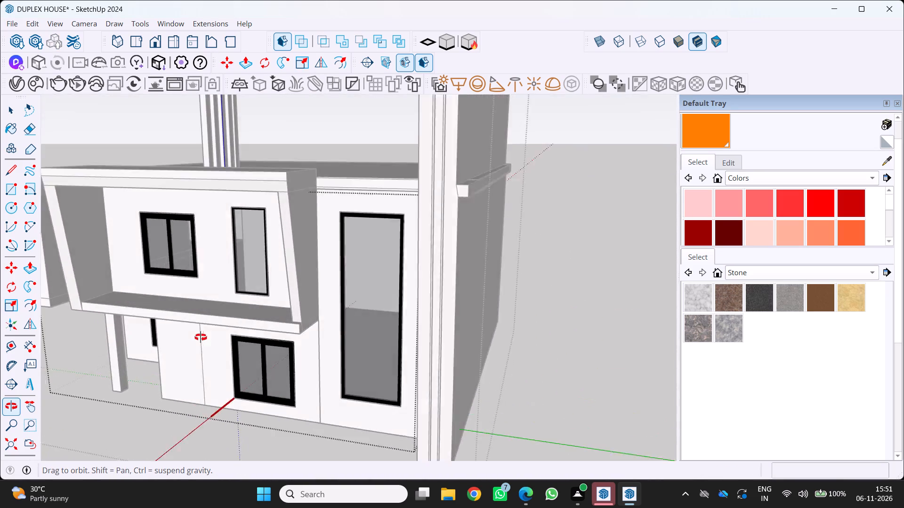
{"action": "middle_click_drag", "start_coordinate": [201, 337], "coordinate": [324, 352]}
{"action": "middle_click", "coordinate": [327, 350]}
{"action": "scroll", "coordinate": [333, 345], "scroll_direction": "down", "scroll_amount": 7}
{"action": "middle_click_drag", "start_coordinate": [300, 335], "coordinate": [283, 225]}
{"action": "scroll", "coordinate": [297, 323], "scroll_direction": "up", "scroll_amount": 1}
{"action": "middle_click", "coordinate": [283, 227]}
{"action": "scroll", "coordinate": [438, 327], "scroll_direction": "up", "scroll_amount": 2}
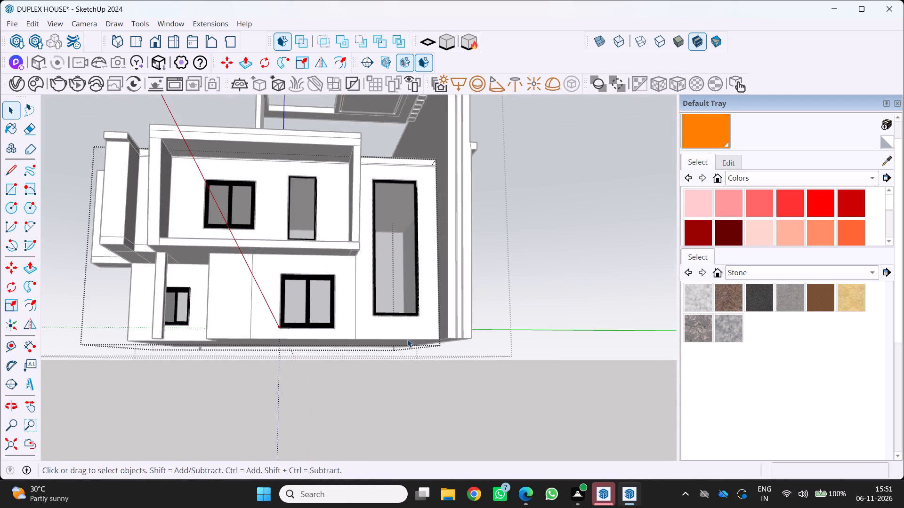
{"action": "middle_click_drag", "start_coordinate": [399, 349], "coordinate": [376, 389]}
{"action": "middle_click", "coordinate": [375, 389]}
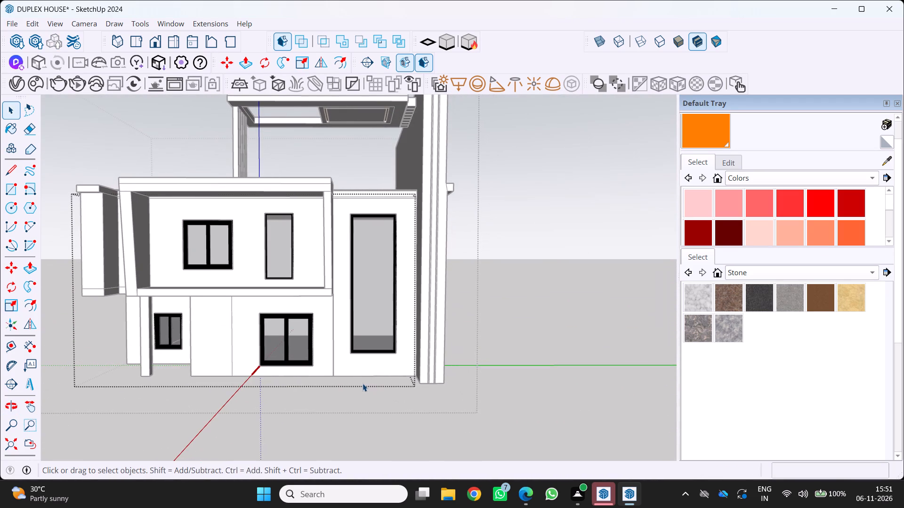